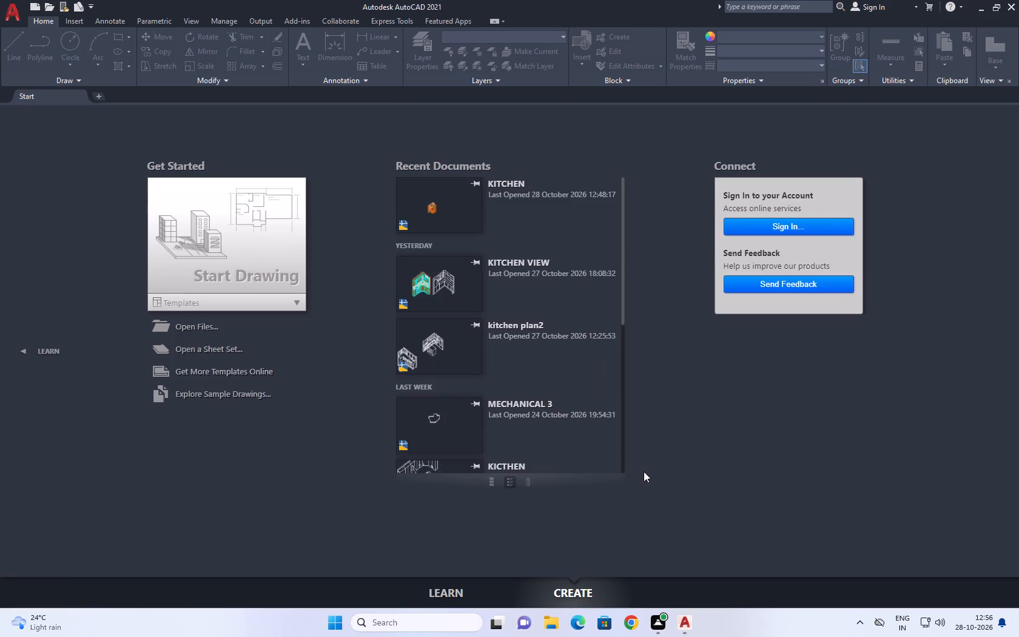
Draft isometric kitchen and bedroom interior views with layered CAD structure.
Start a new blank drawing.
left_click(222, 232)
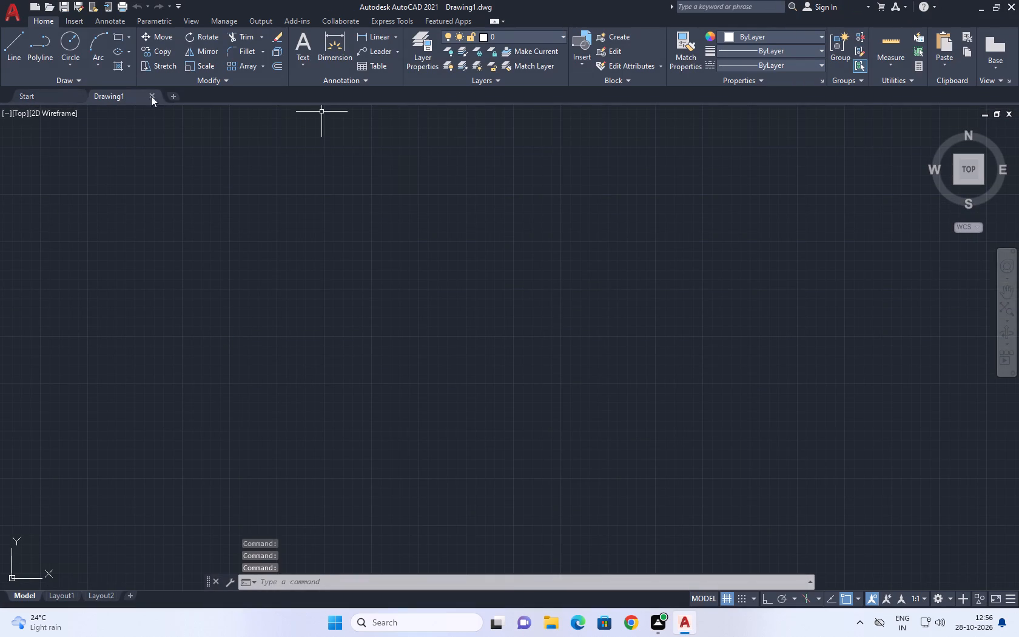
Save the new drawing as KITCHEN AN BED ROOM PLAN in the MANISHA folder on the Desktop.
left_click(5, 17)
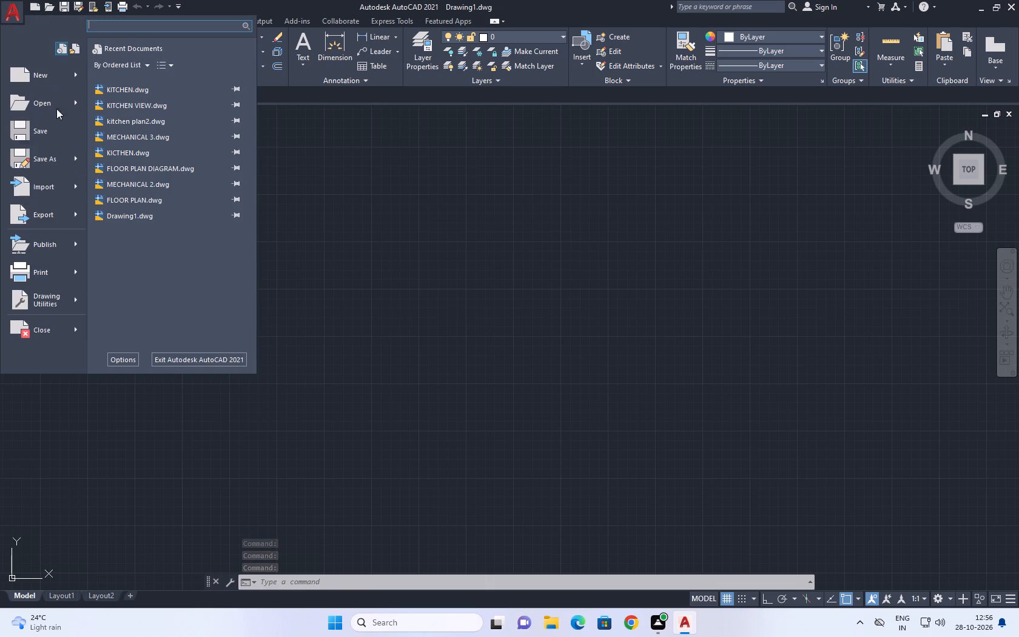
left_click(40, 160)
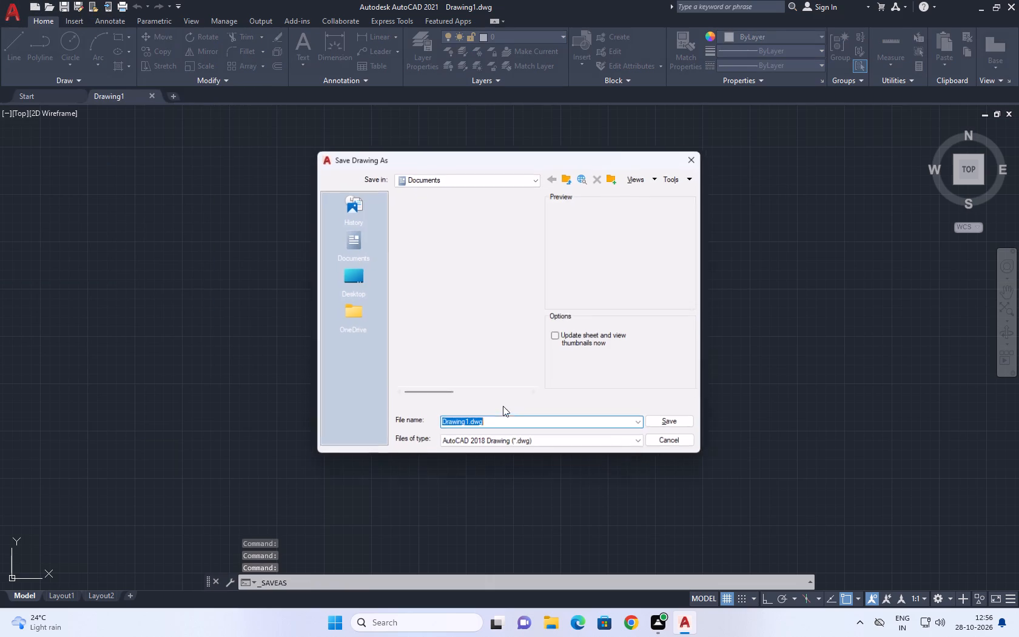
left_click(348, 266)
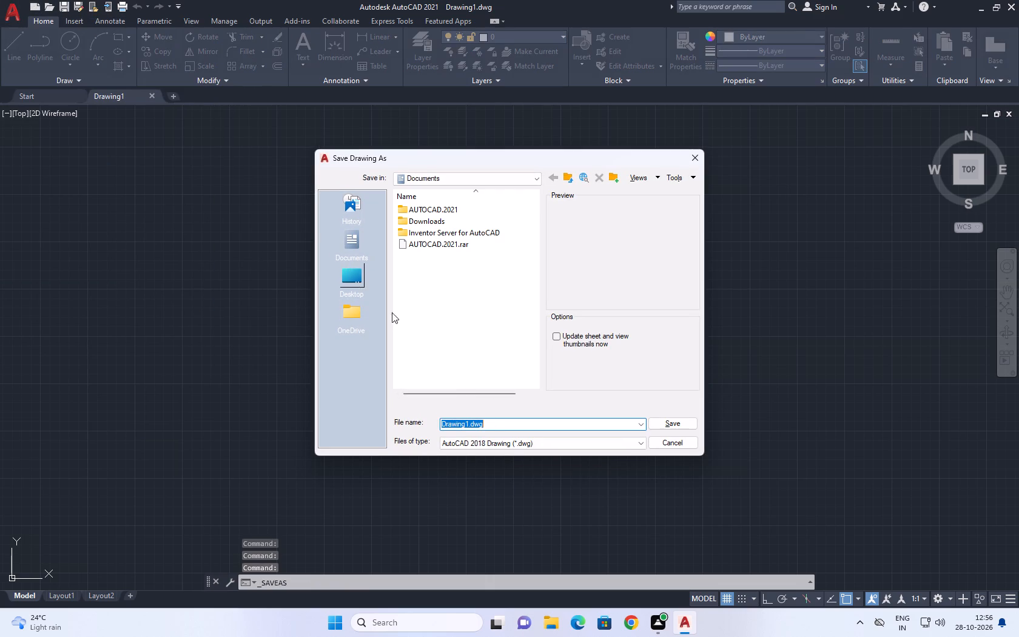
left_click(346, 276)
double_click(446, 351)
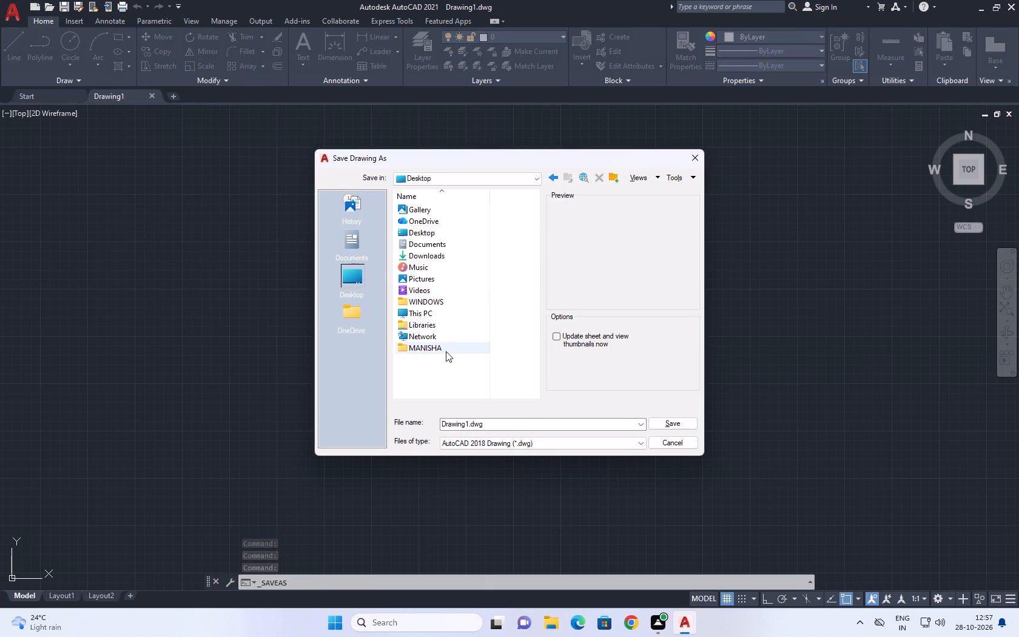
type("KI")
key("t")
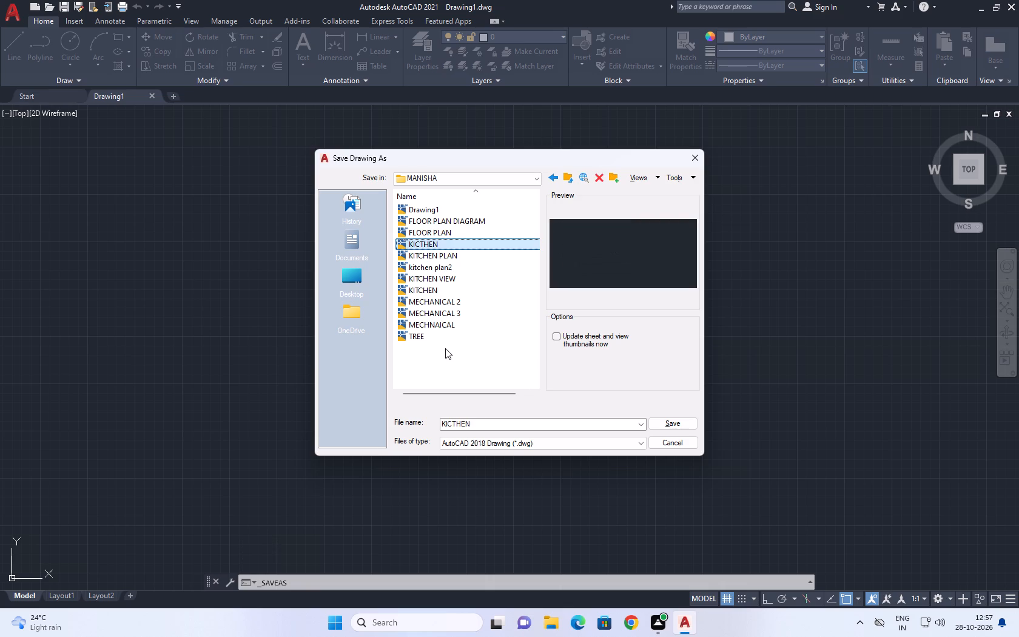
key("c")
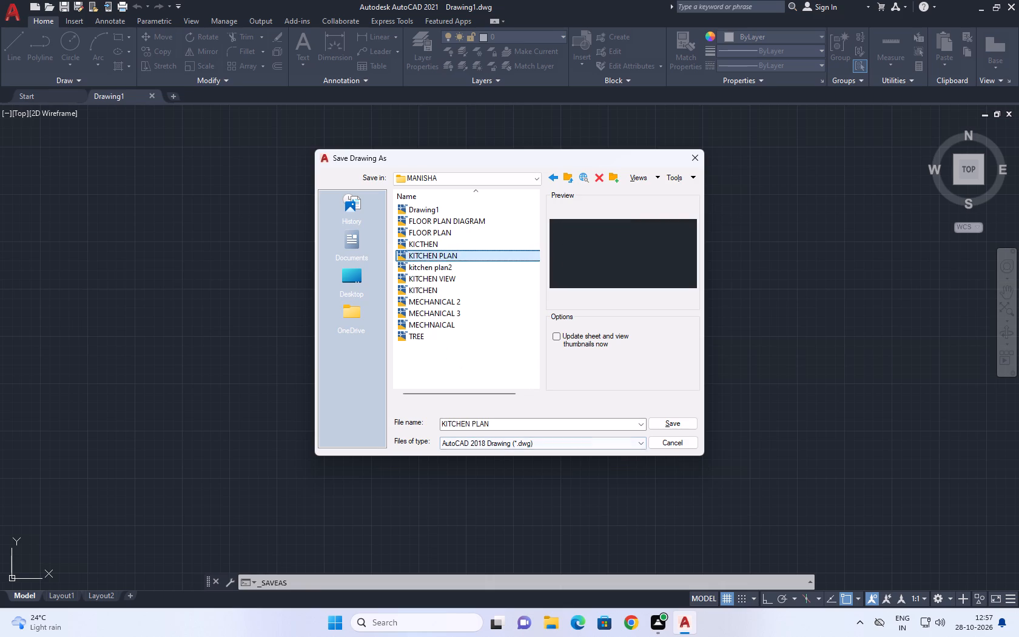
left_click(531, 423)
type("KIT")
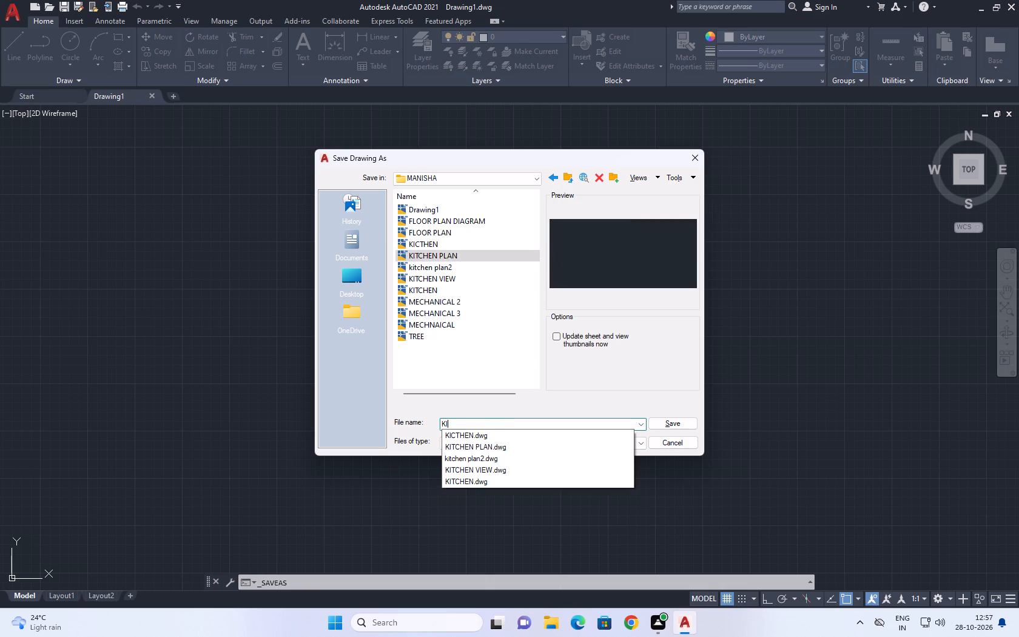
type("CHEN")
key("space")
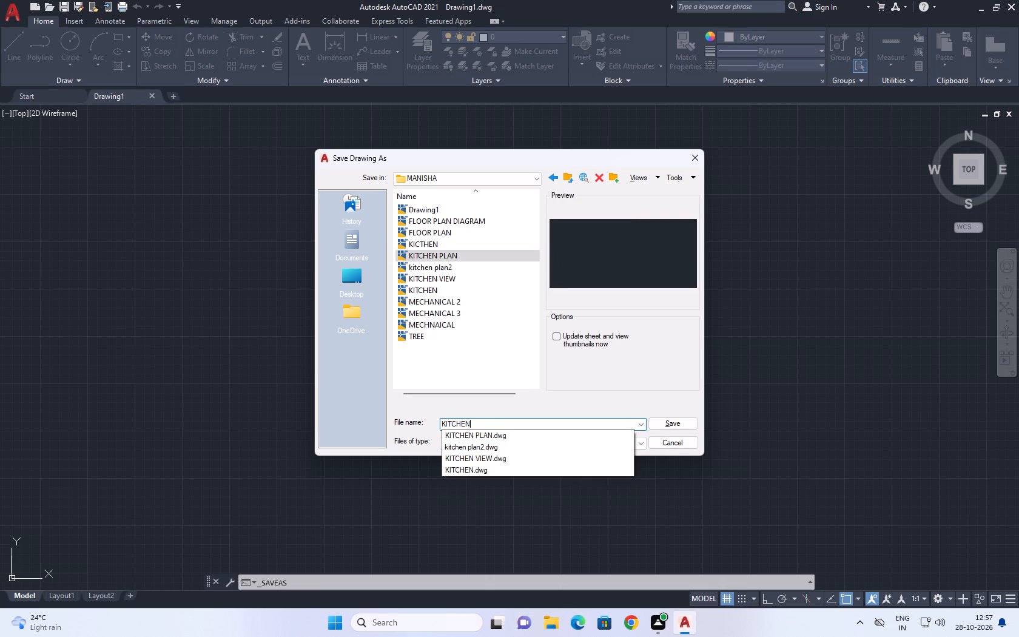
type("AN")
key("space")
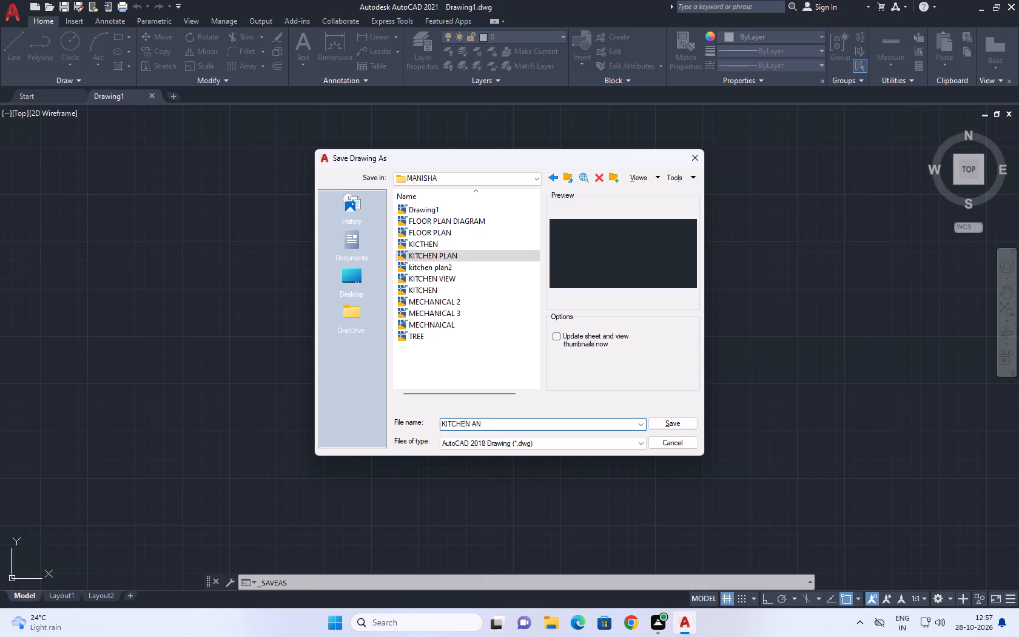
type("BED R")
type("OO")
key("m")
key("space")
key("p")
key("l")
key("a")
key("n")
left_click(682, 423)
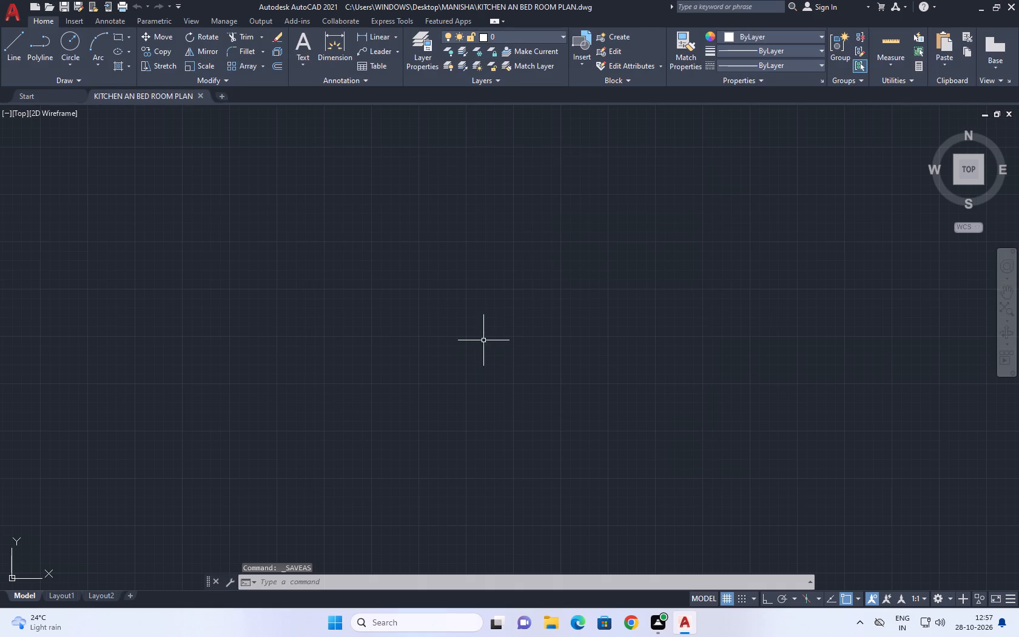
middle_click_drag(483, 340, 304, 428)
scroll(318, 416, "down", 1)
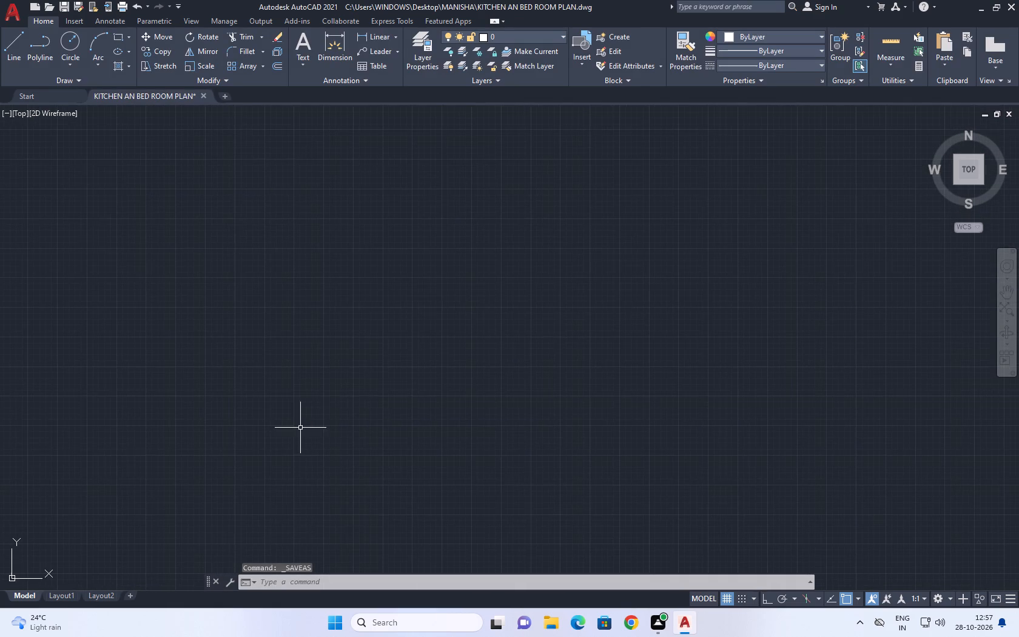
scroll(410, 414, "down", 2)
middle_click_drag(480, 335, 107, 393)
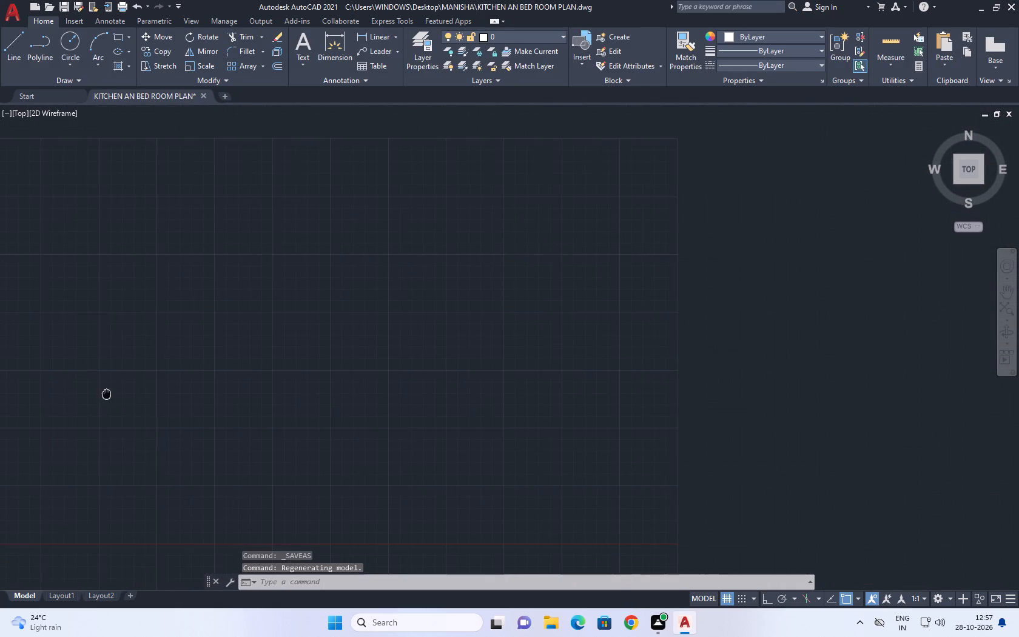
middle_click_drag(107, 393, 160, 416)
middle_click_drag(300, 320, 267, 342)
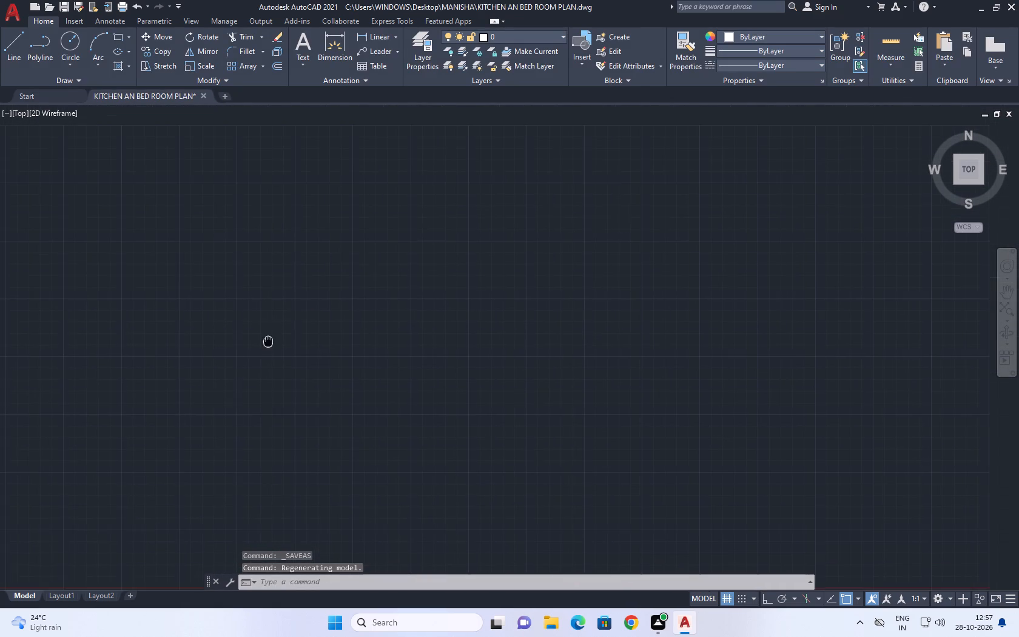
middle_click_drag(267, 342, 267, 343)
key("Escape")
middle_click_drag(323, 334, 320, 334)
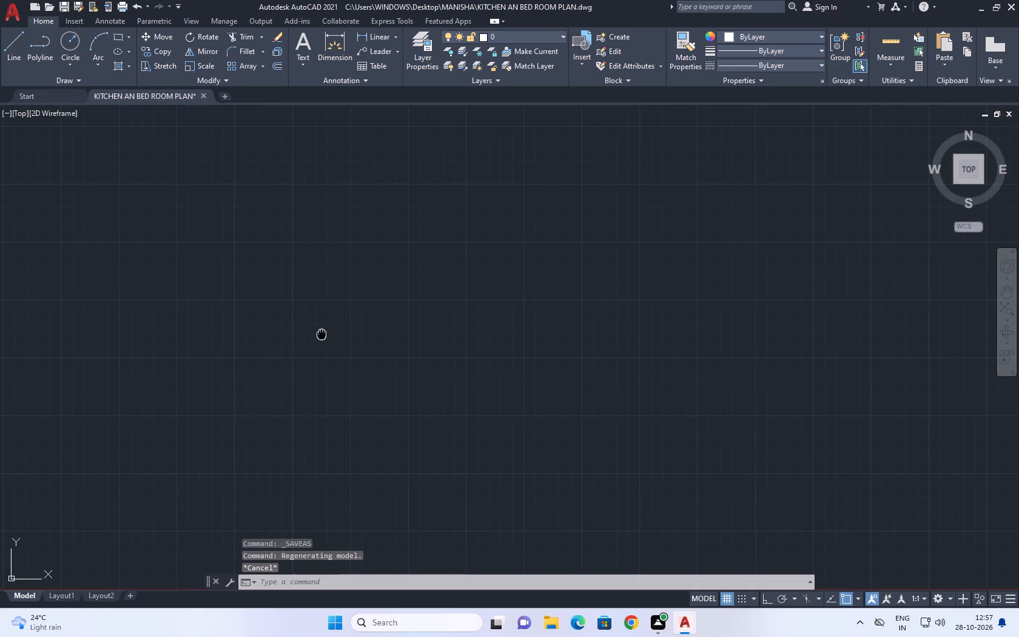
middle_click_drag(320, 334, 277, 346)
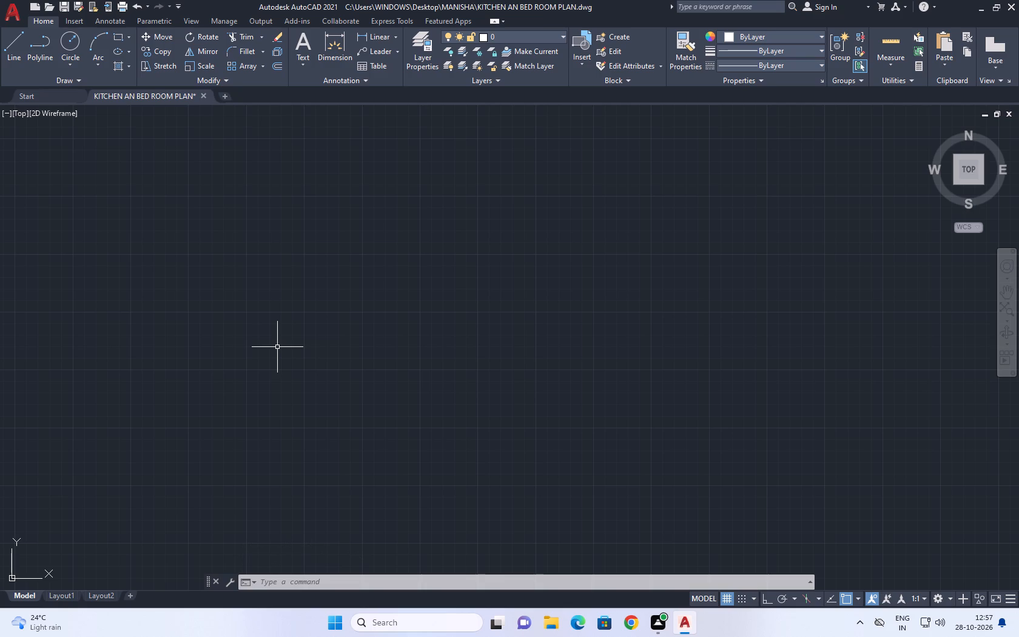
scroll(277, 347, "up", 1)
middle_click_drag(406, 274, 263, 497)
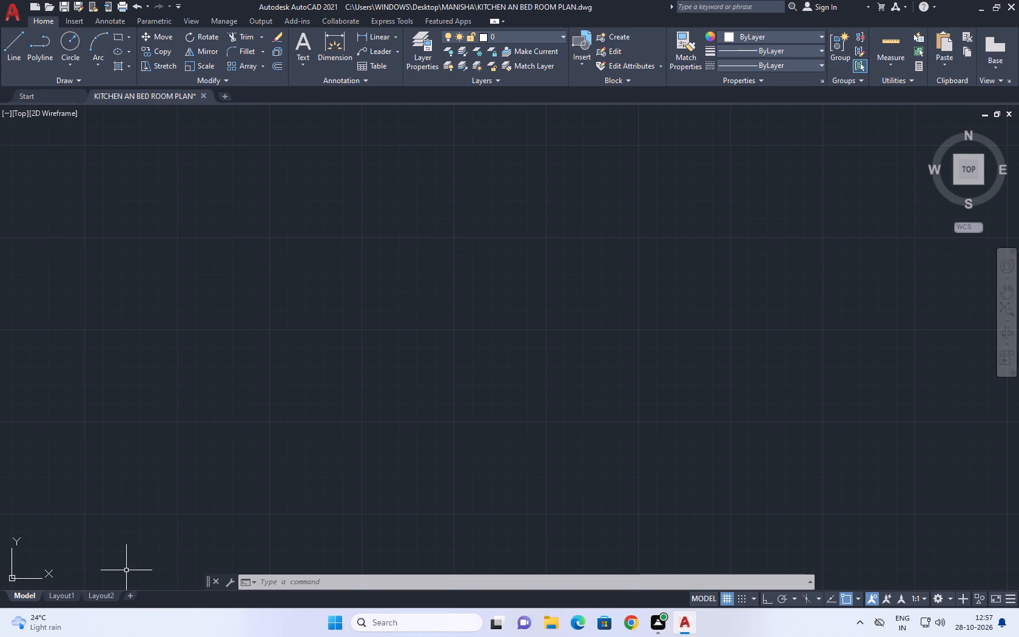
Check the Open and Save settings in the program options and apply them as they are.
type("OP")
key("space")
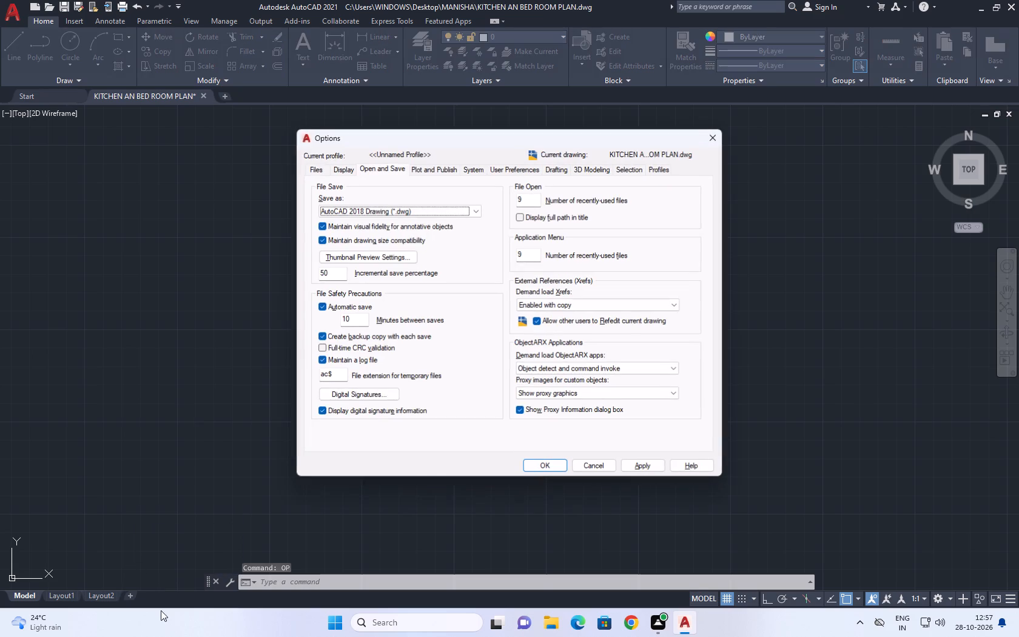
left_click(657, 464)
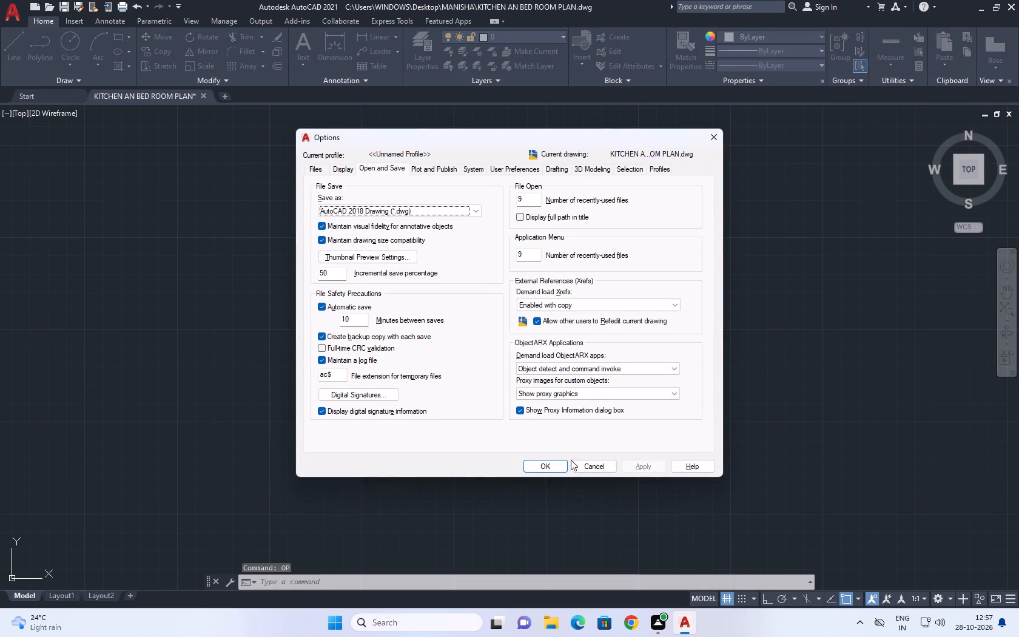
left_click(553, 465)
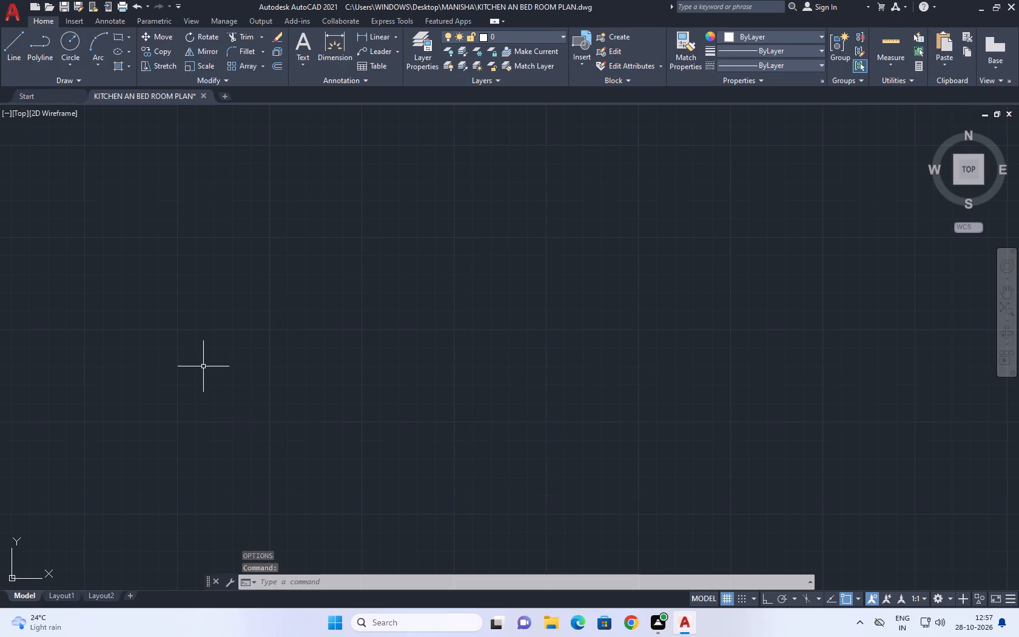
Set the drawing units' length precision to 0.0.
middle_click_drag(385, 425, 344, 417)
scroll(358, 452, "down", 1)
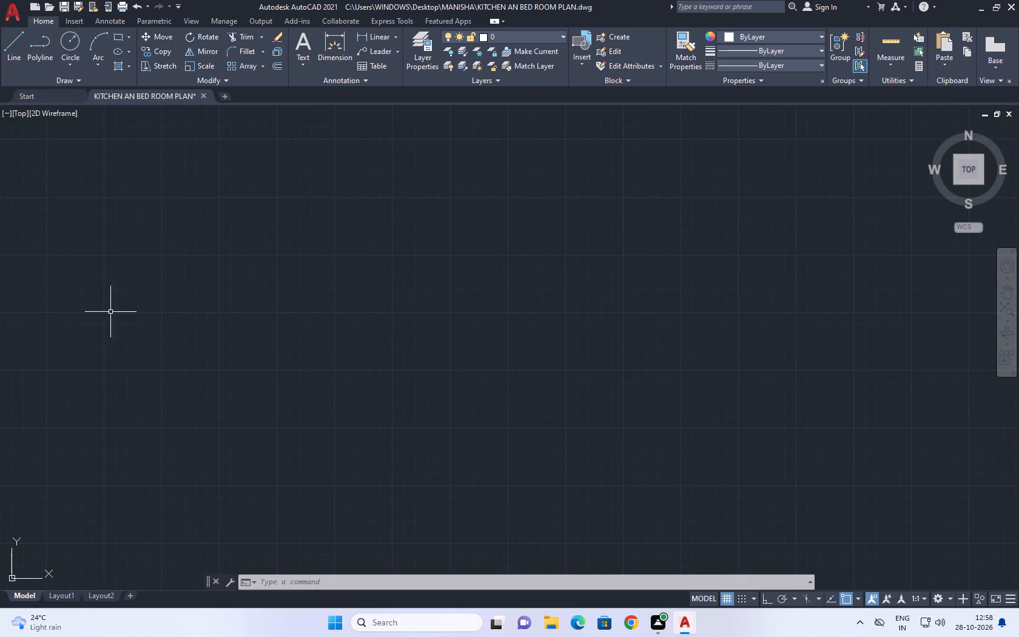
middle_click_drag(331, 268, 146, 372)
scroll(248, 346, "down", 3)
middle_click_drag(326, 314, 244, 459)
type("UN")
key("space")
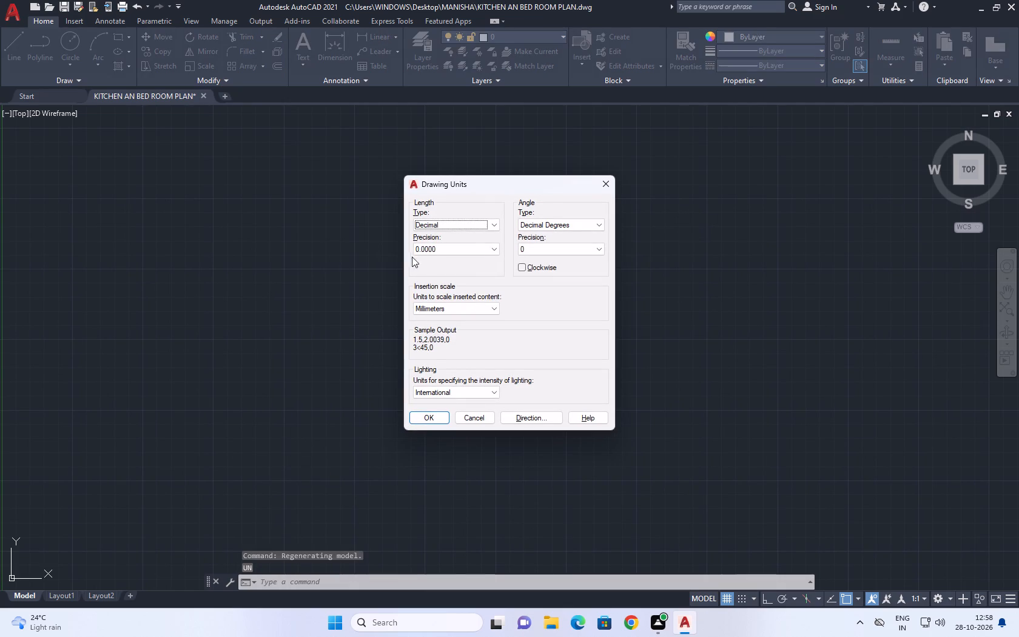
left_click(446, 250)
left_click(439, 265)
left_click(414, 417)
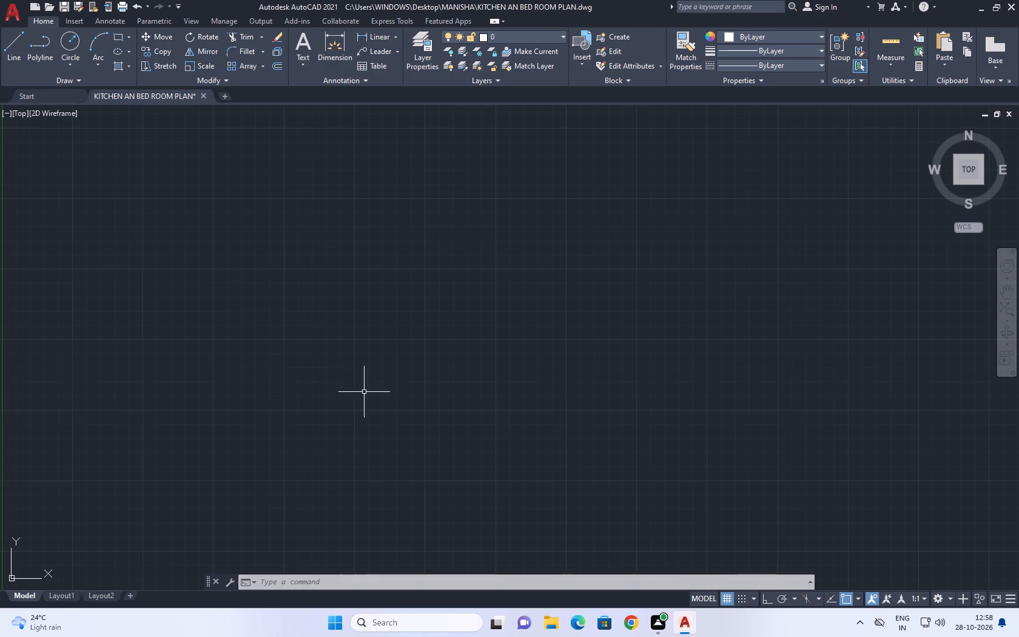
Turn on isometric drafting with the left isoplane.
left_click(805, 598)
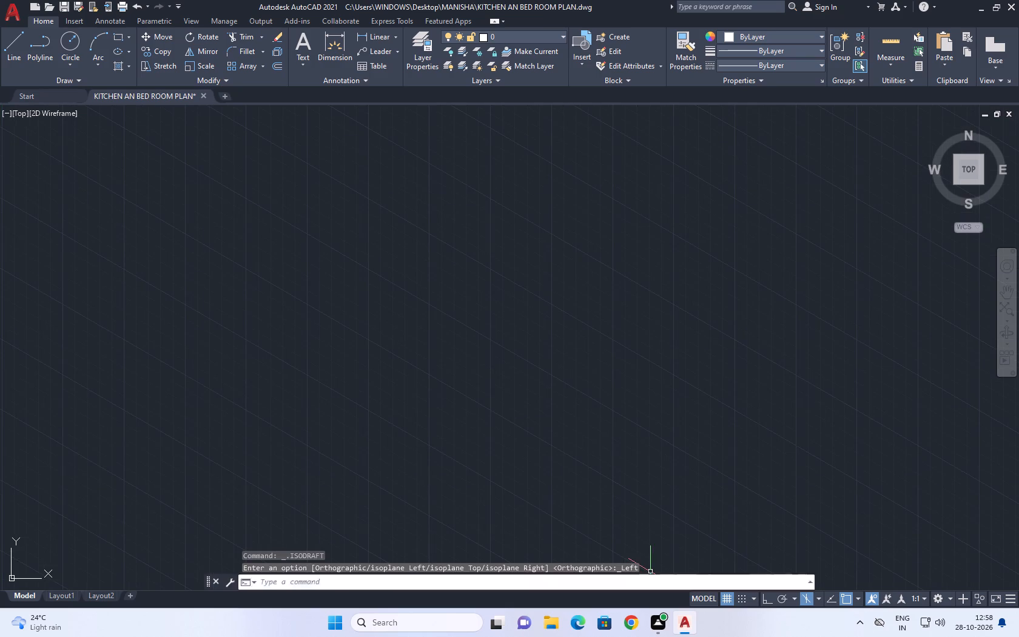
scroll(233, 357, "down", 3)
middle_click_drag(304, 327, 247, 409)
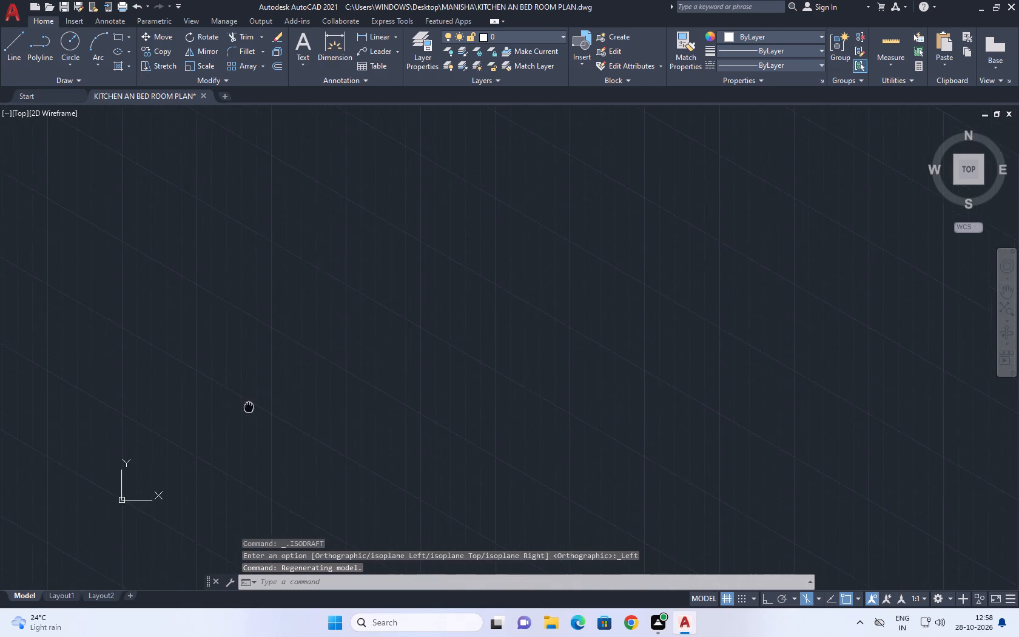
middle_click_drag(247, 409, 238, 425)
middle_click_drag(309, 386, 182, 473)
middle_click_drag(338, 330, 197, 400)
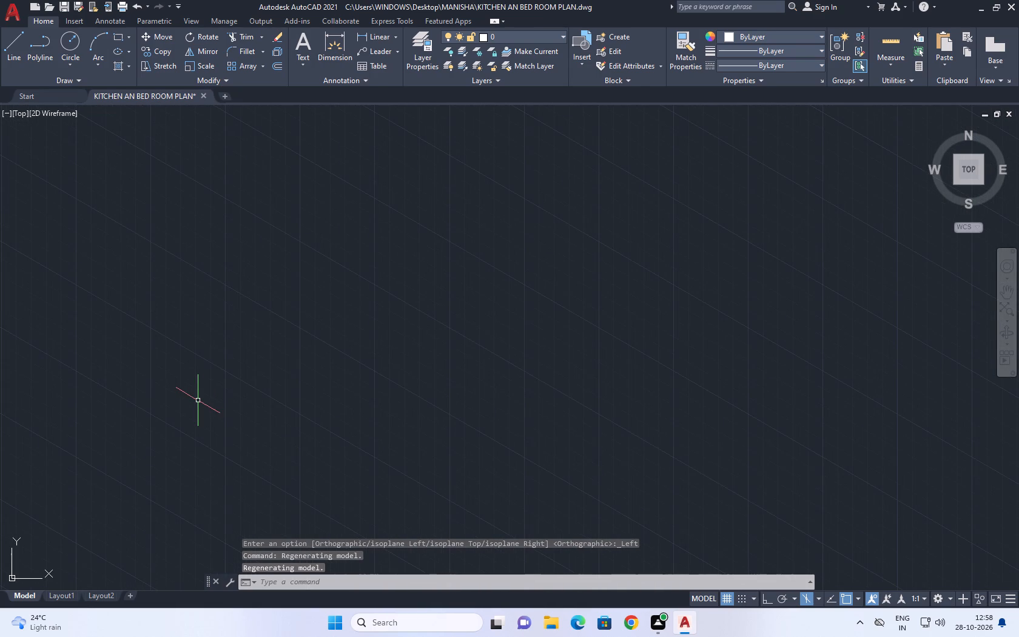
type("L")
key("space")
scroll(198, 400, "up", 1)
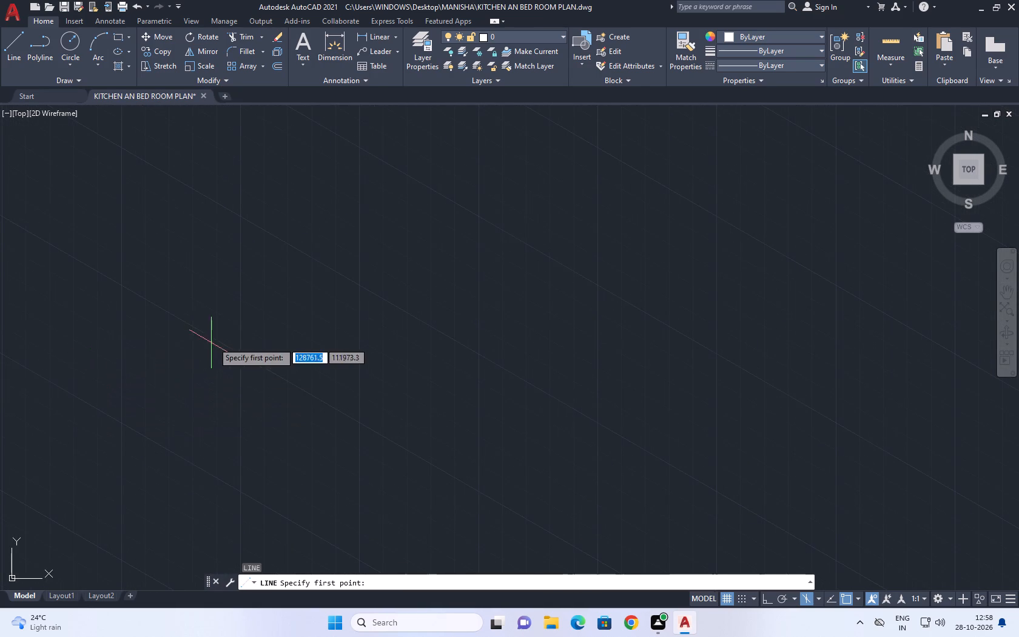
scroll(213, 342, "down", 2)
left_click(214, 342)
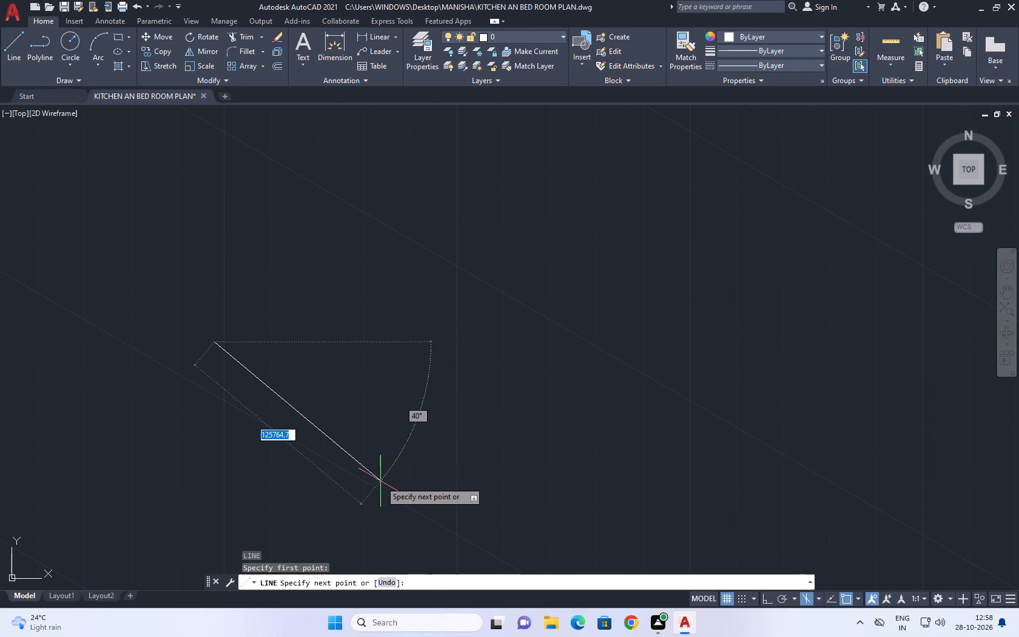
Turn on Ortho mode.
key("F8")
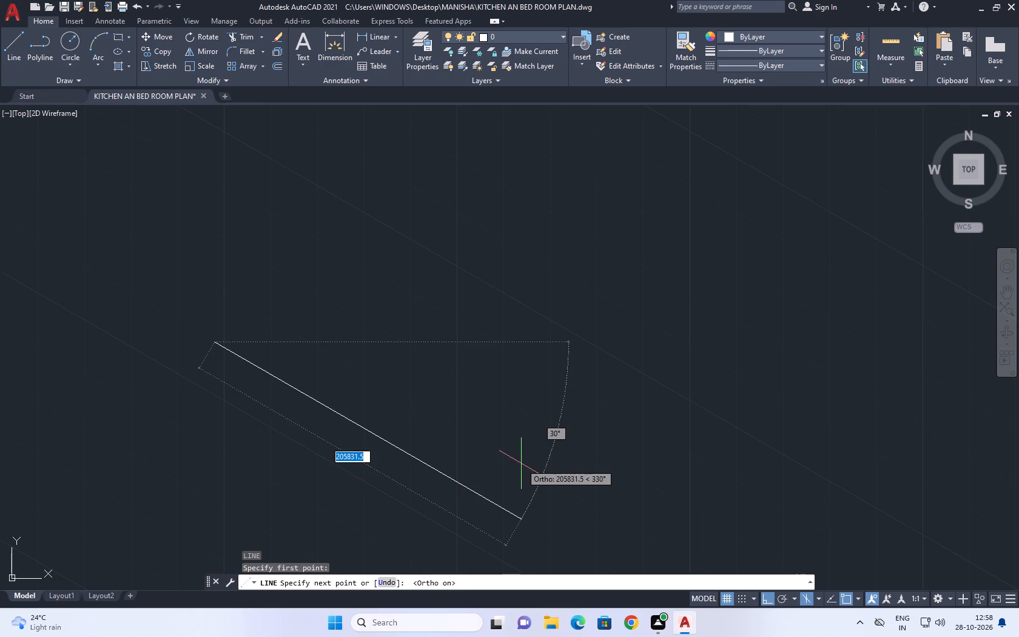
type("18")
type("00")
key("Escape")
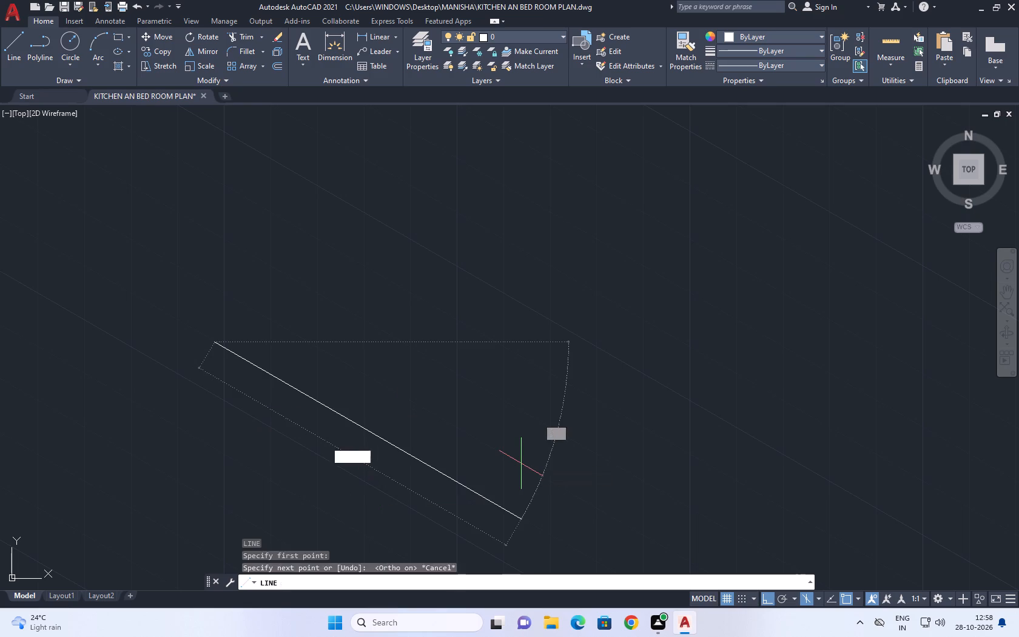
Leave the unfinished line and set the ISO-25 dimension style's linear precision to 0.0 in its primary units.
key("Escape")
key("Escape")
type("D")
key("space")
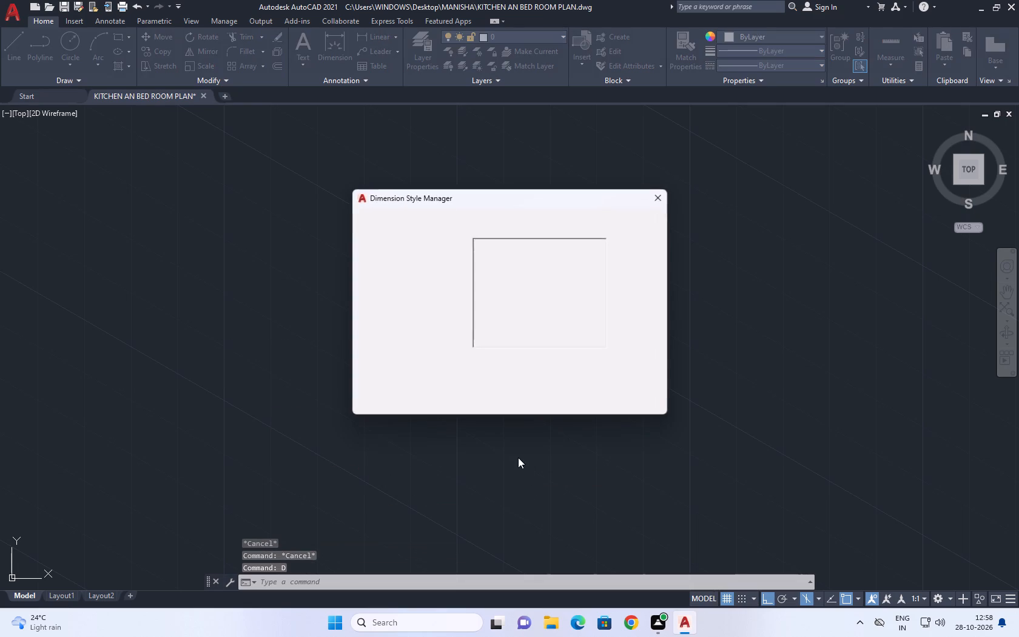
left_click(639, 277)
left_click(638, 281)
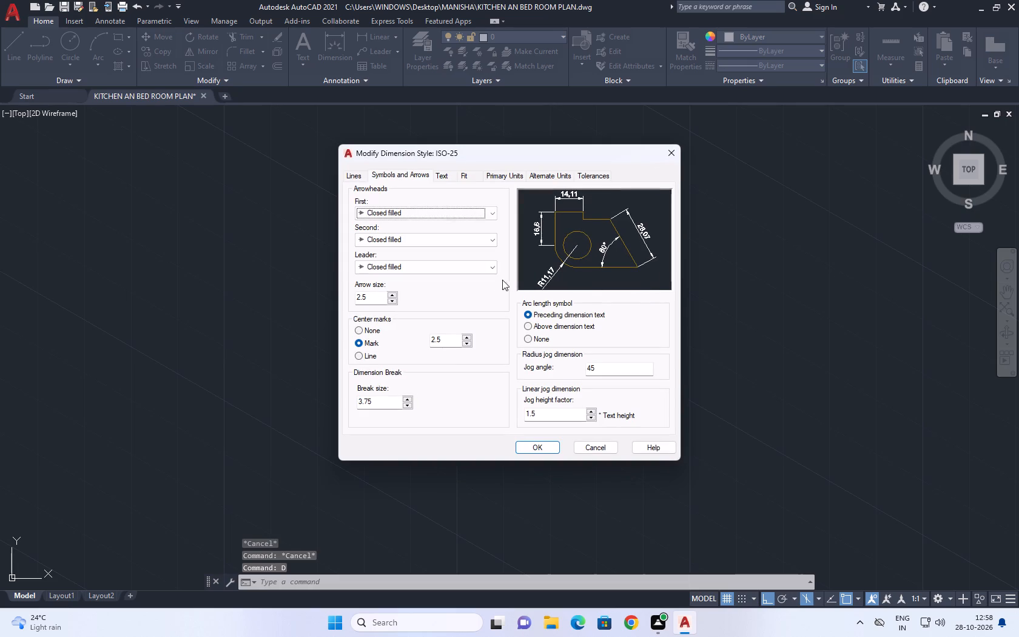
left_click(517, 173)
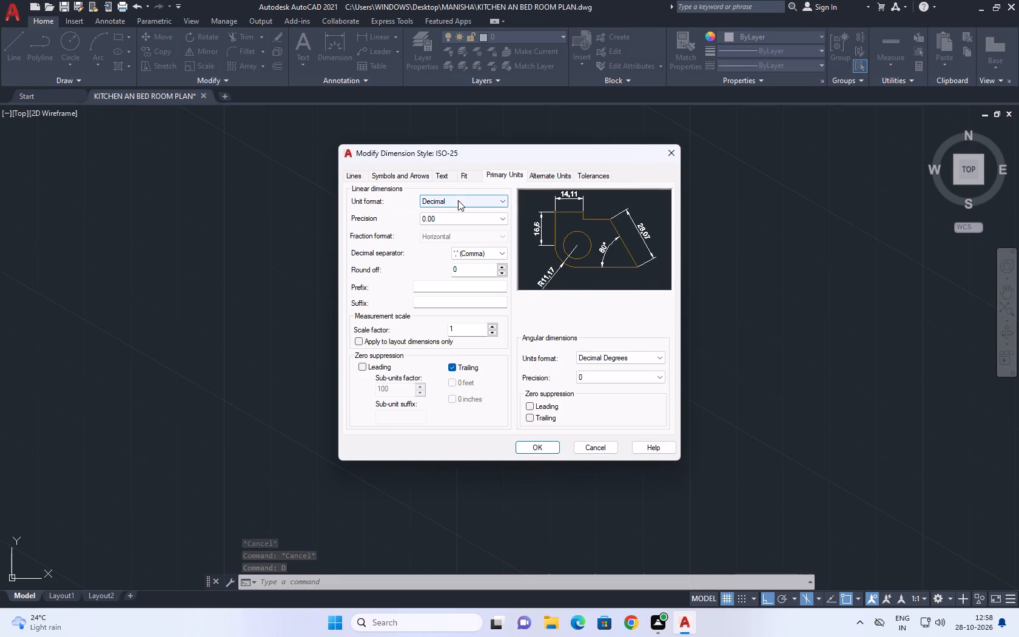
left_click(457, 202)
left_click(459, 200)
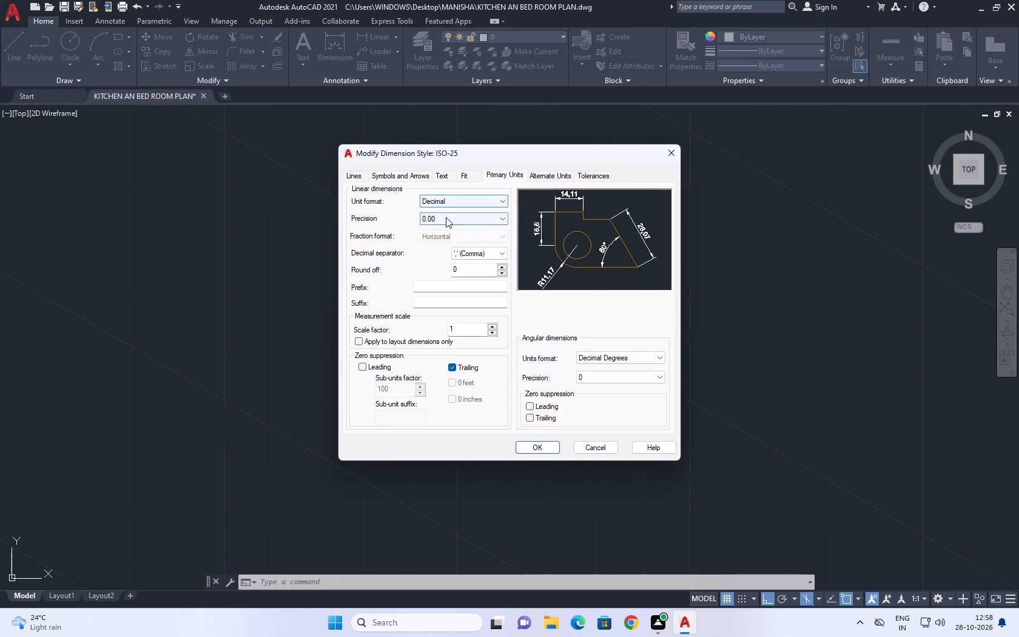
left_click(446, 217)
left_click(437, 235)
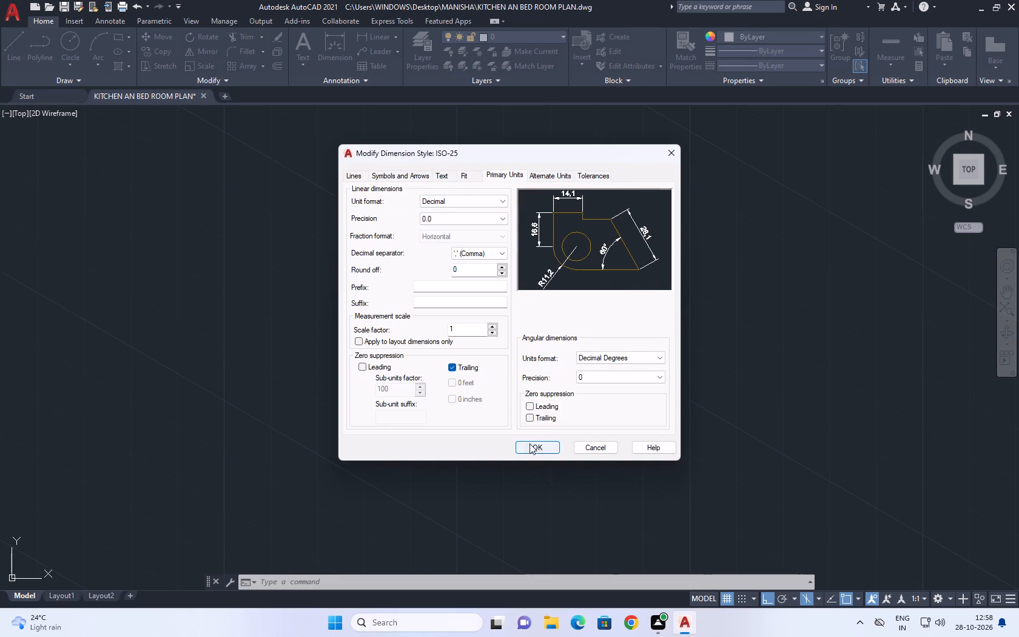
left_click(530, 444)
left_click(612, 245)
left_click(642, 243)
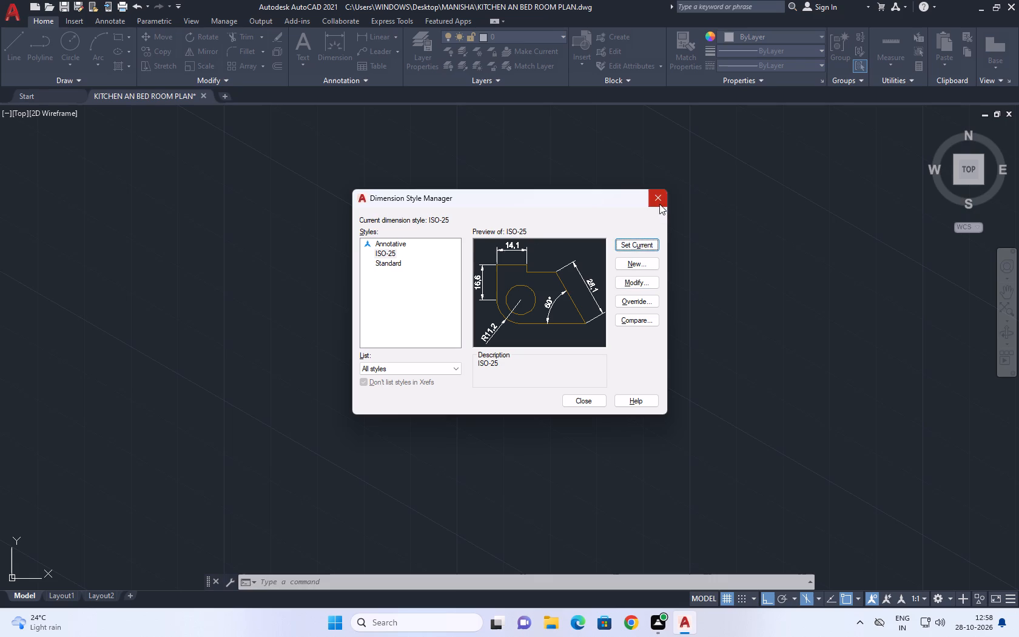
left_click(659, 201)
Check the drawing units settings and accept them as they are.
type("UN")
key("space")
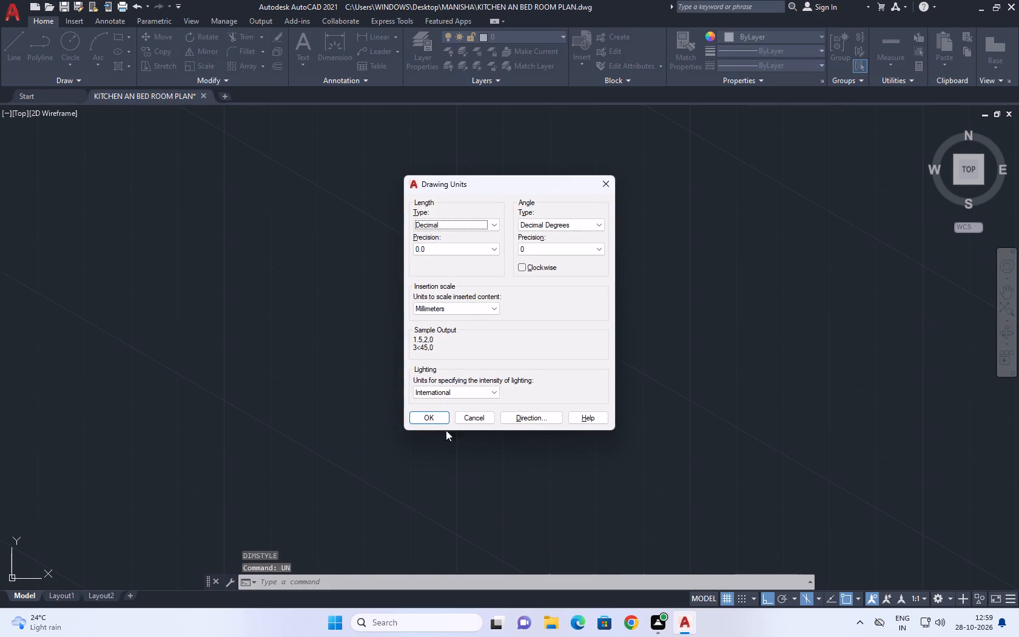
left_click(431, 416)
Draw an 1800 line at 330° on the left isoplane as the long bottom edge of a cabinet-like box.
middle_click_drag(467, 295, 382, 538)
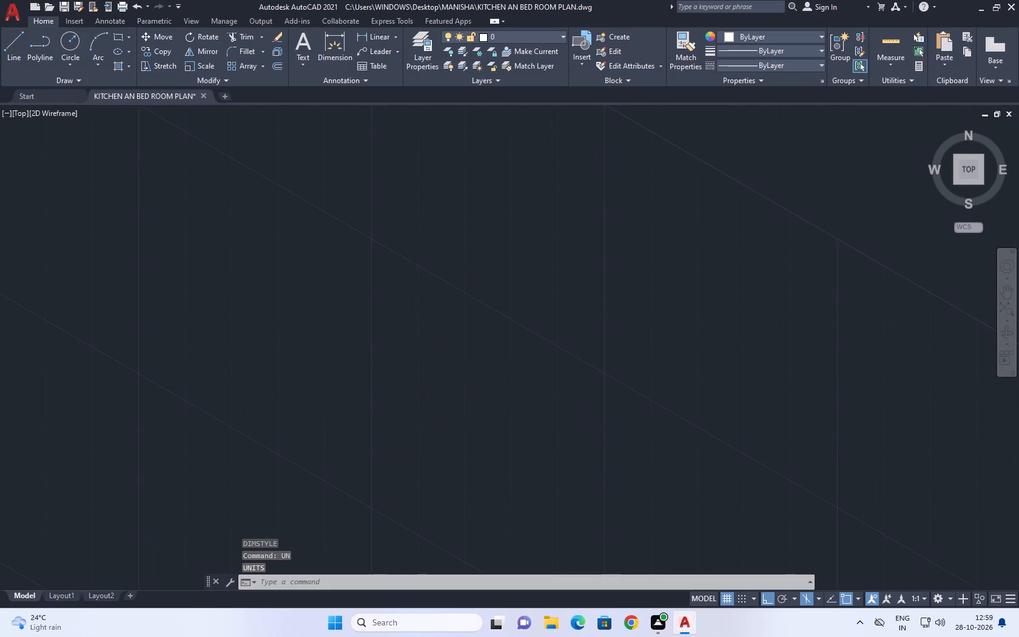
type("L")
key("space")
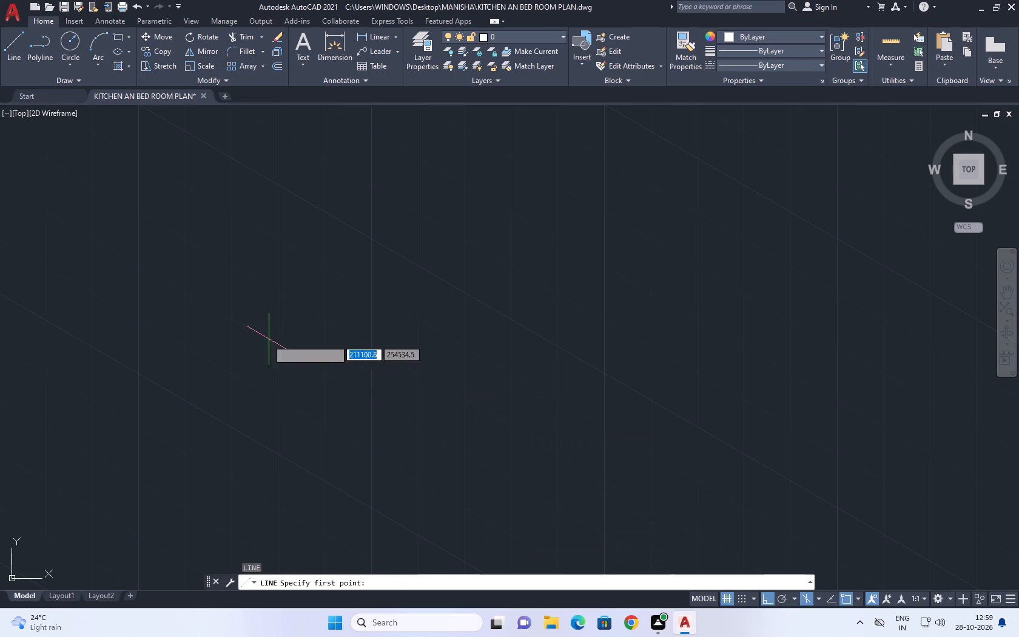
left_click(266, 339)
type("18")
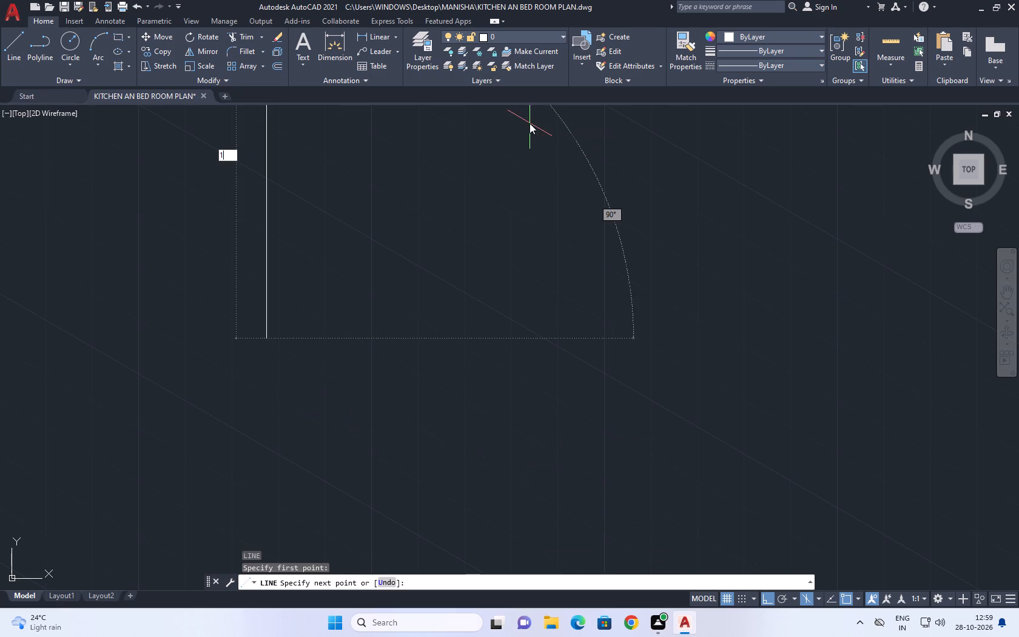
scroll(495, 391, "down", 5)
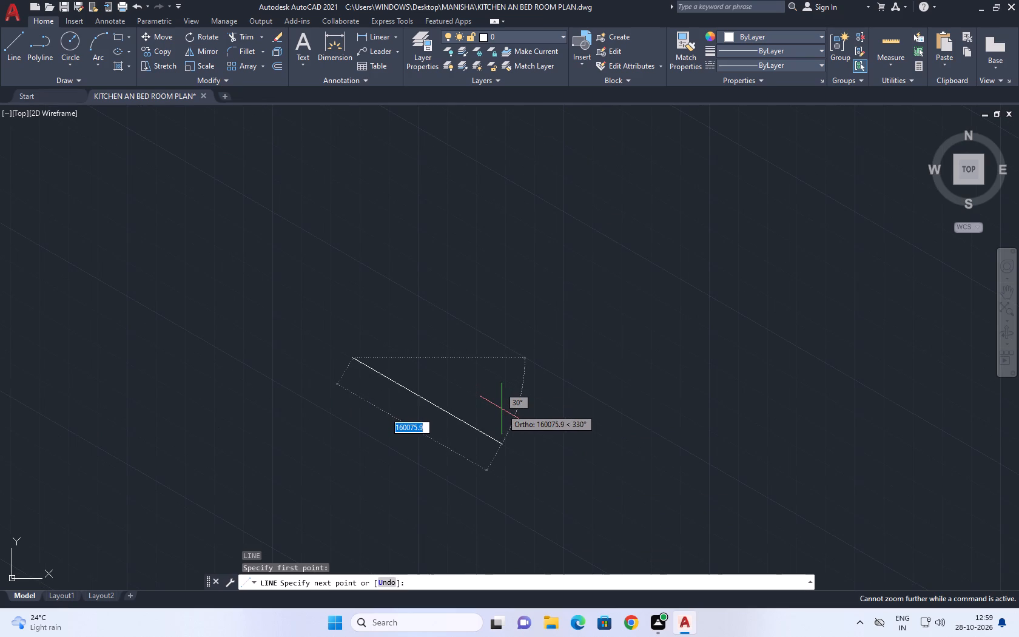
type("1800")
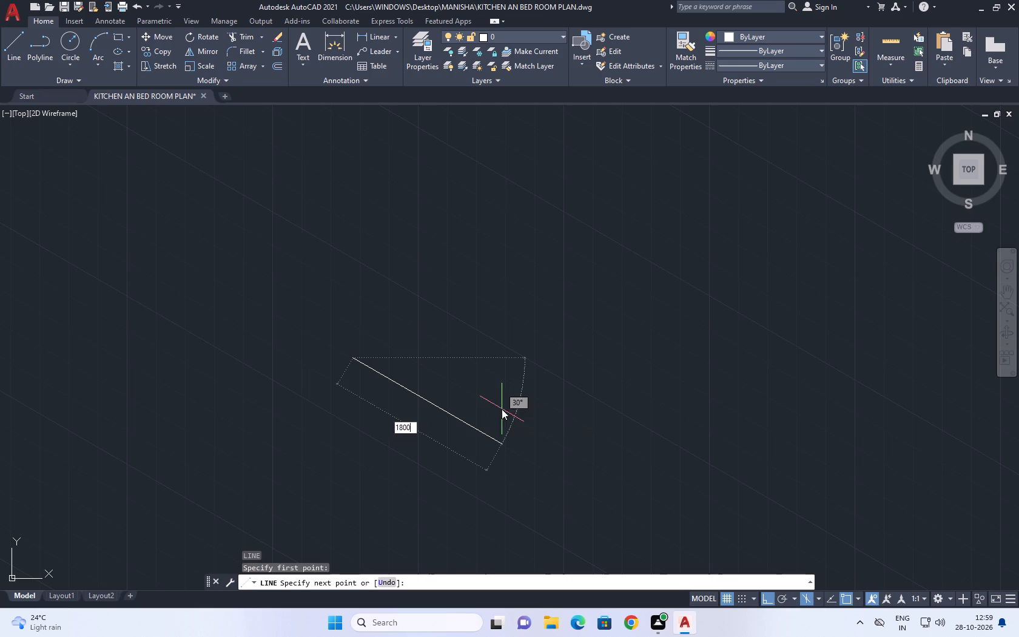
key("Return")
Continue the line across the top and right isoplanes into an end face 600 deep and 900 high, closing at the bottom corner.
scroll(363, 357, "up", 3)
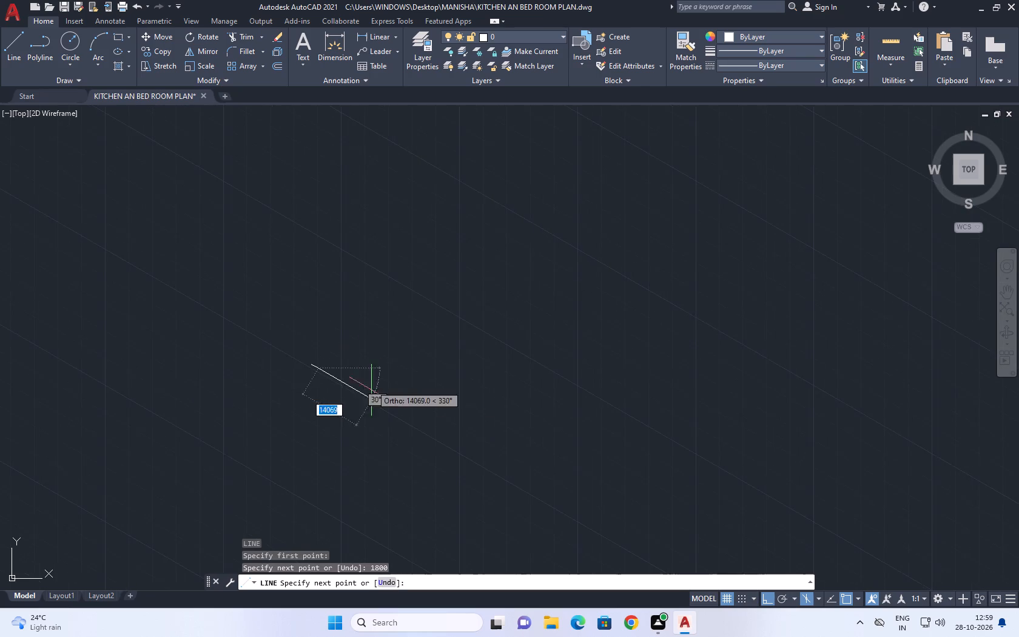
scroll(362, 400, "up", 3)
scroll(235, 302, "up", 3)
middle_click_drag(201, 243, 610, 425)
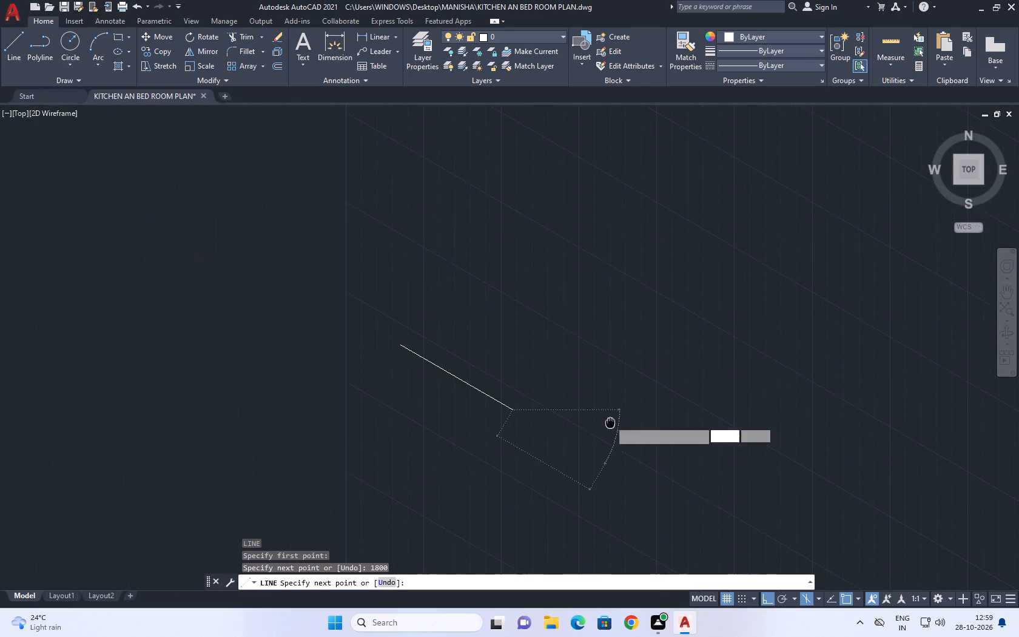
key("F5")
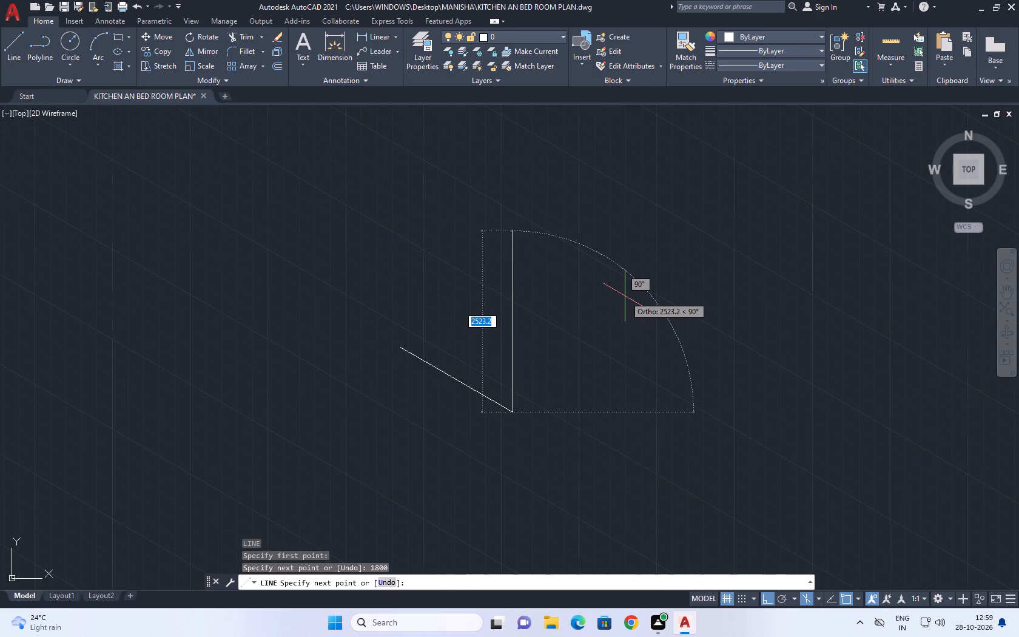
middle_click_drag(625, 292, 534, 310)
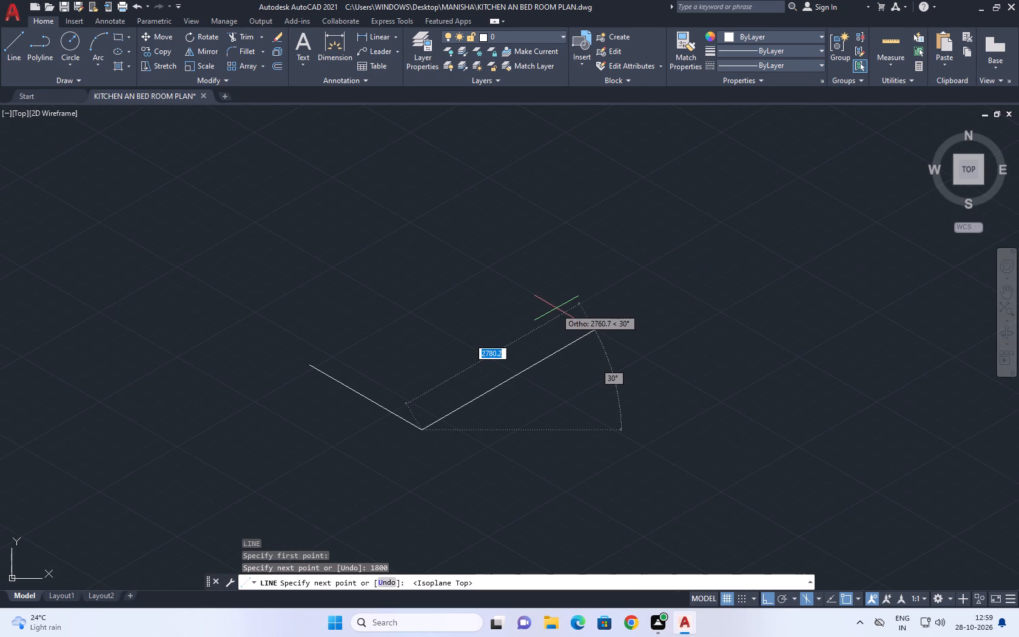
type("600")
key("Return")
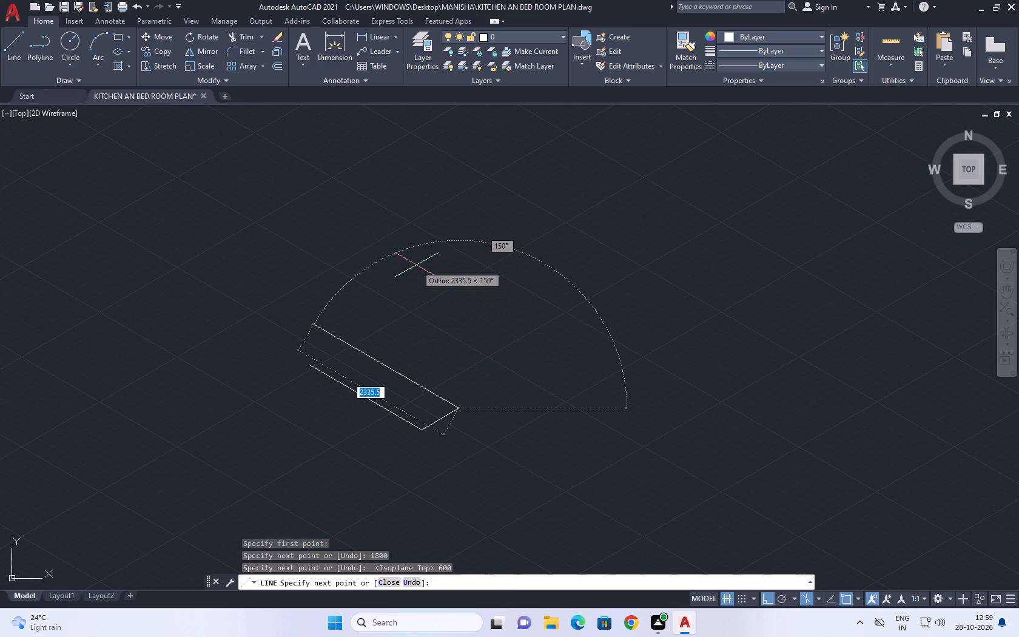
key("F5")
type("900")
key("Return")
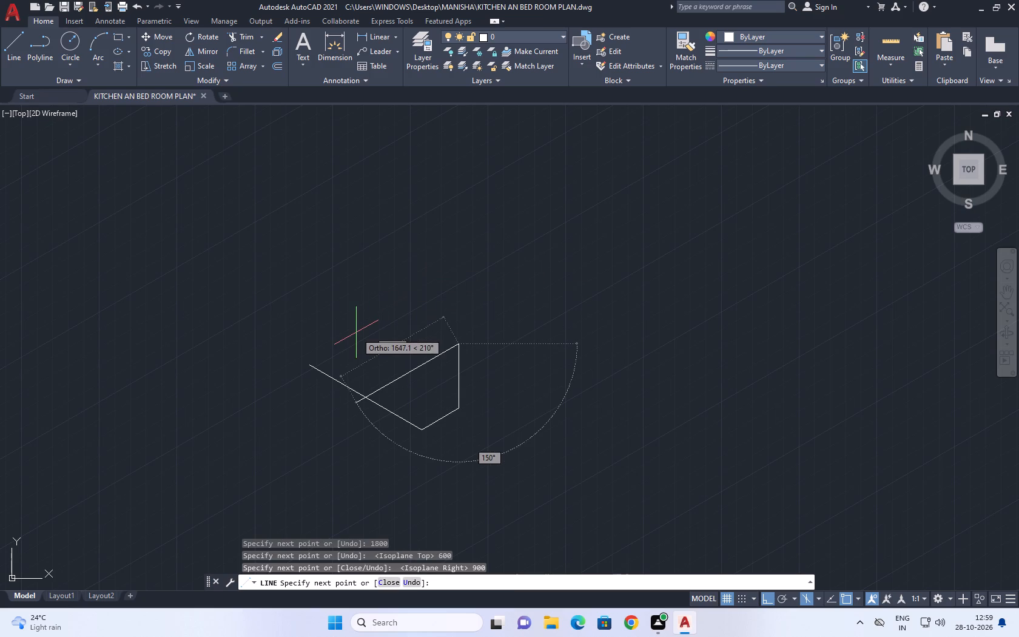
type("600")
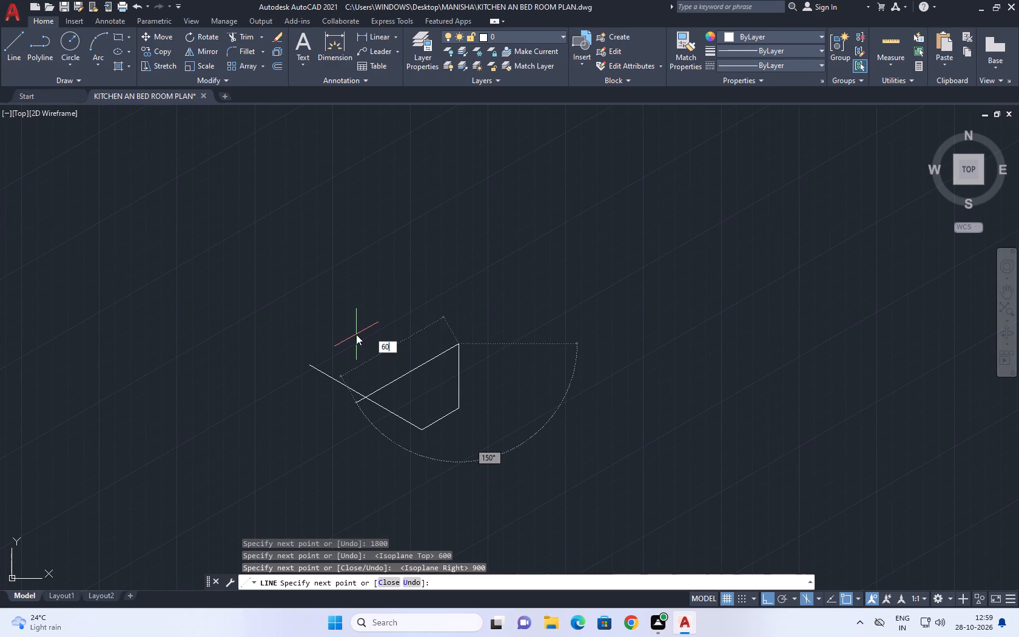
key("Return")
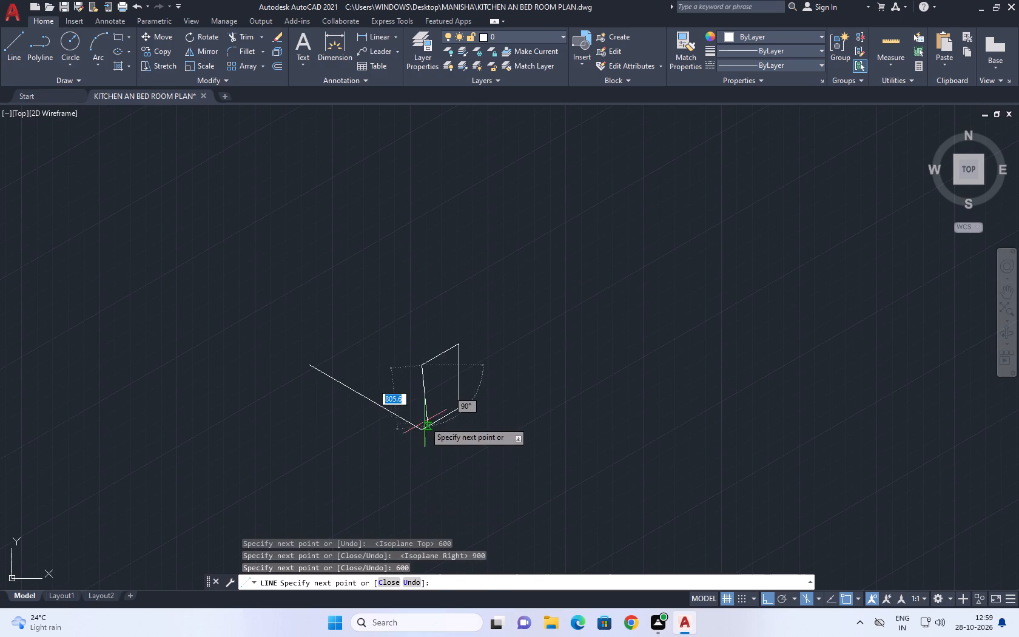
left_click(420, 429)
key("space")
On the left isoplane, draw the long face's 1800 top edge from the end face's upper corner and drop a vertical to the bottom edge's free end.
middle_click_drag(371, 379, 415, 426)
key("space")
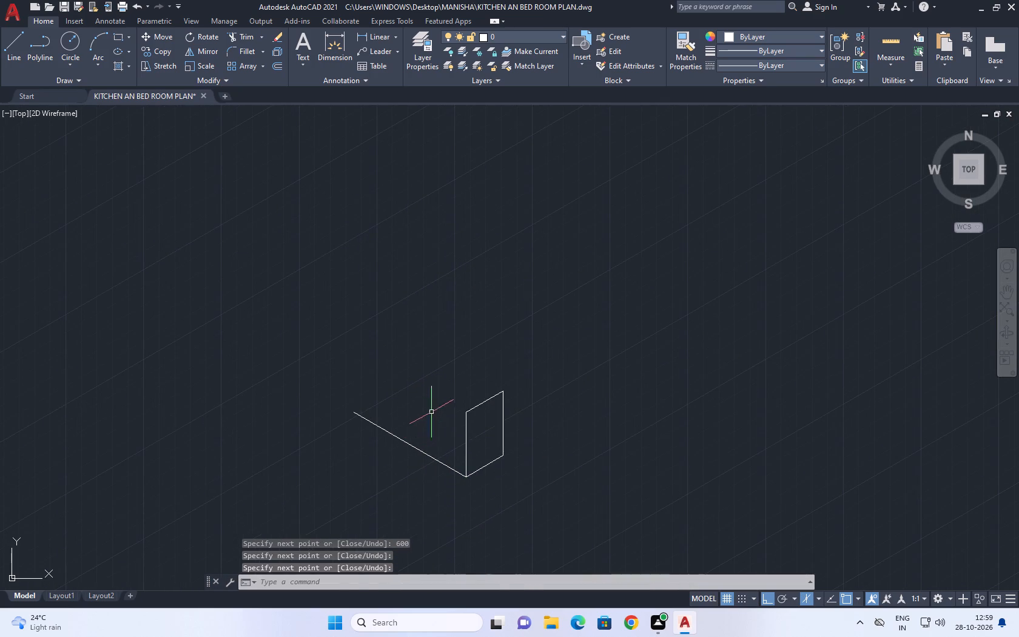
left_click(465, 412)
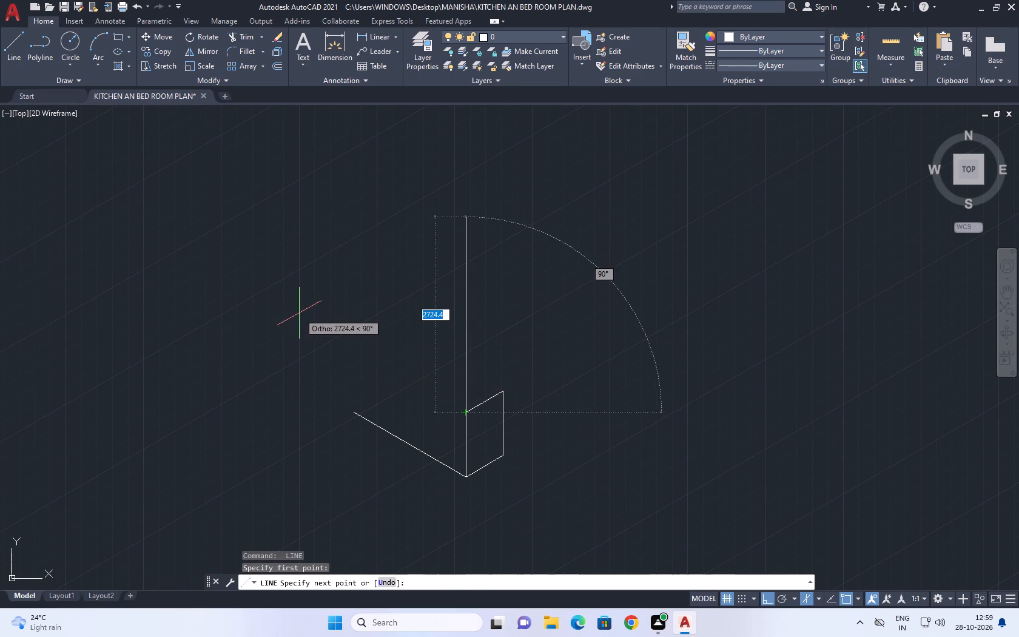
key("F5")
type("1800")
key("Return")
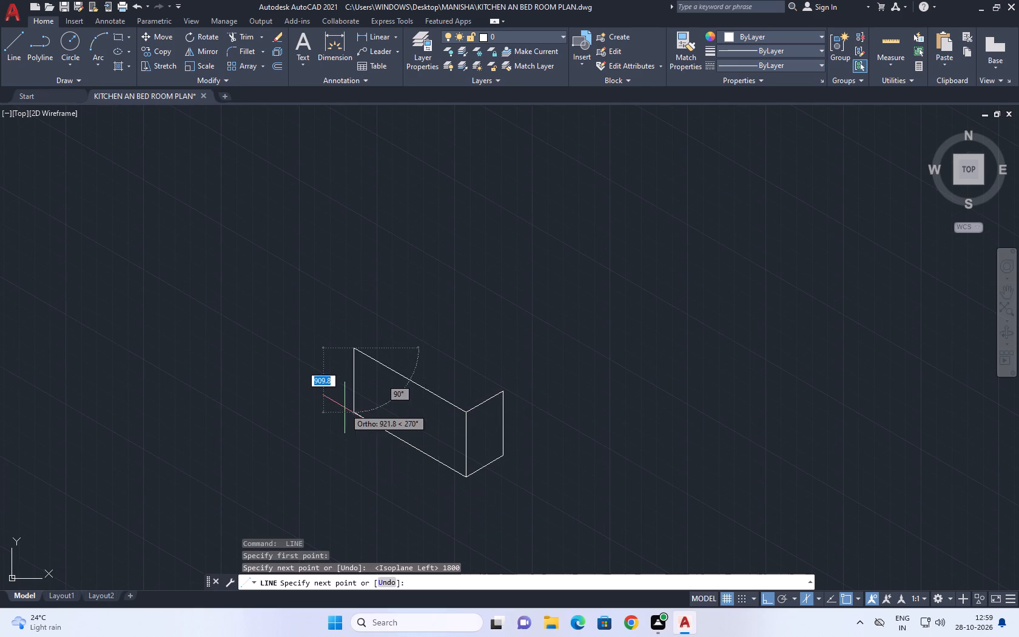
scroll(343, 406, "up", 2)
left_click(366, 422)
key("space")
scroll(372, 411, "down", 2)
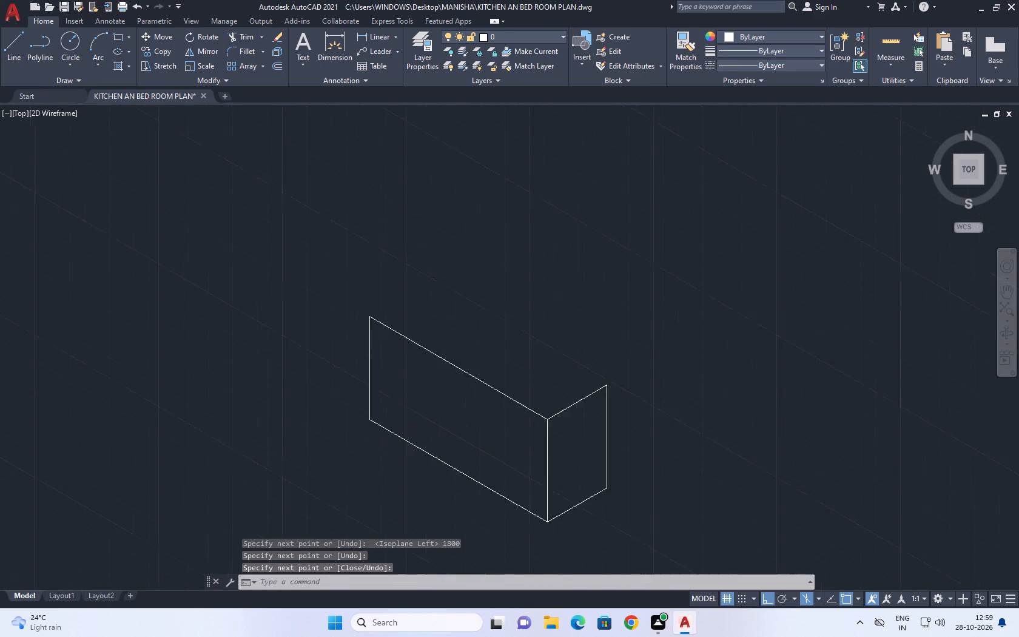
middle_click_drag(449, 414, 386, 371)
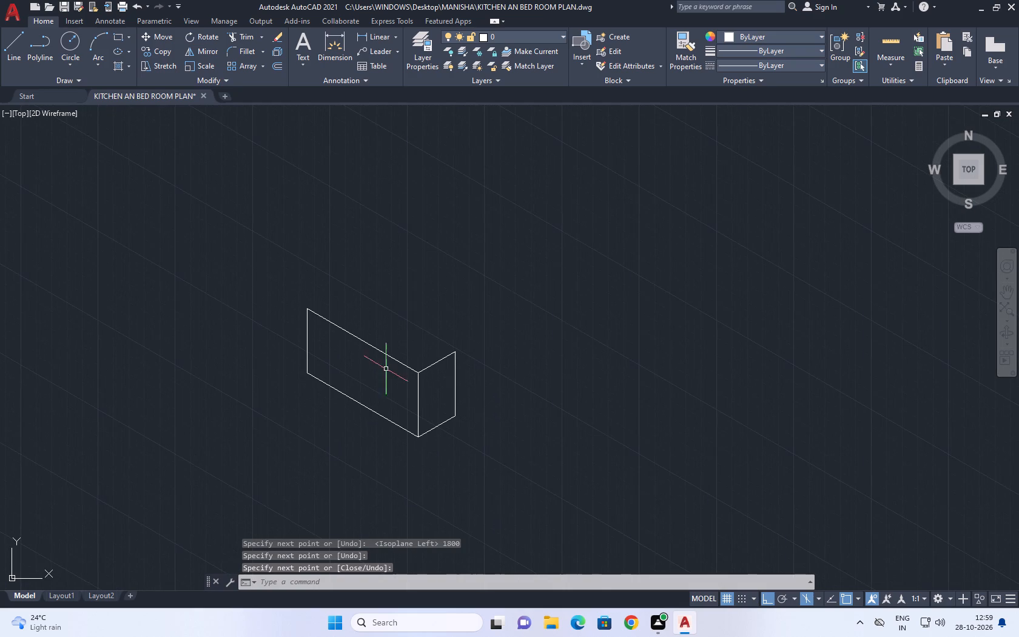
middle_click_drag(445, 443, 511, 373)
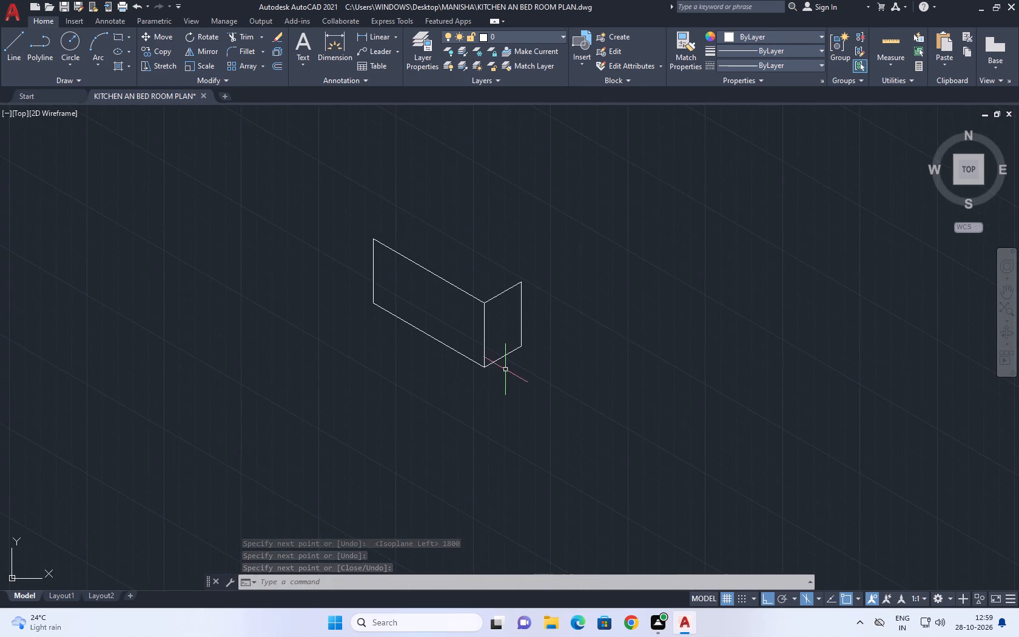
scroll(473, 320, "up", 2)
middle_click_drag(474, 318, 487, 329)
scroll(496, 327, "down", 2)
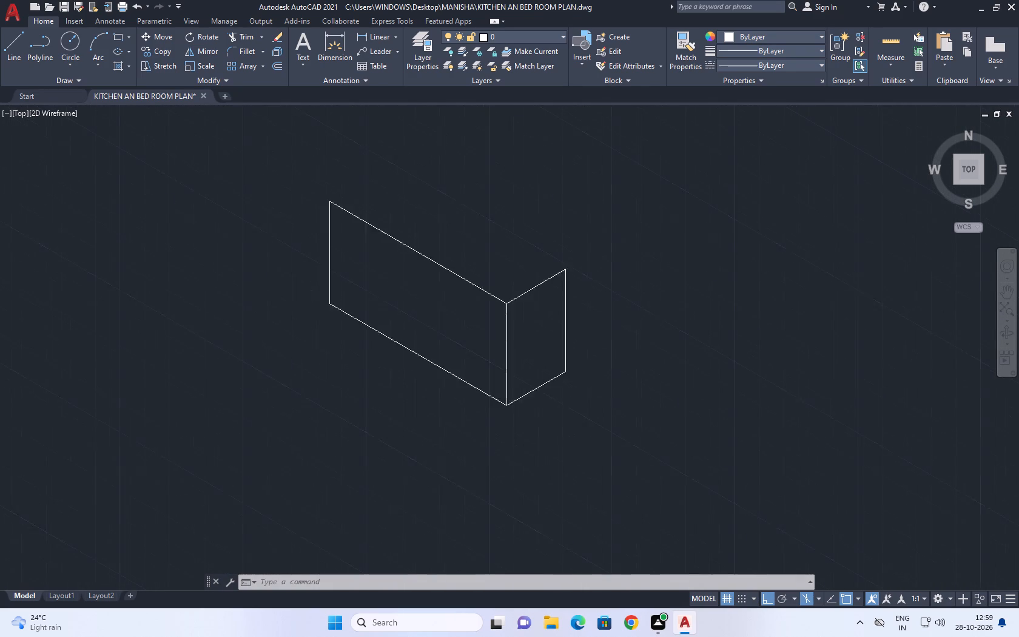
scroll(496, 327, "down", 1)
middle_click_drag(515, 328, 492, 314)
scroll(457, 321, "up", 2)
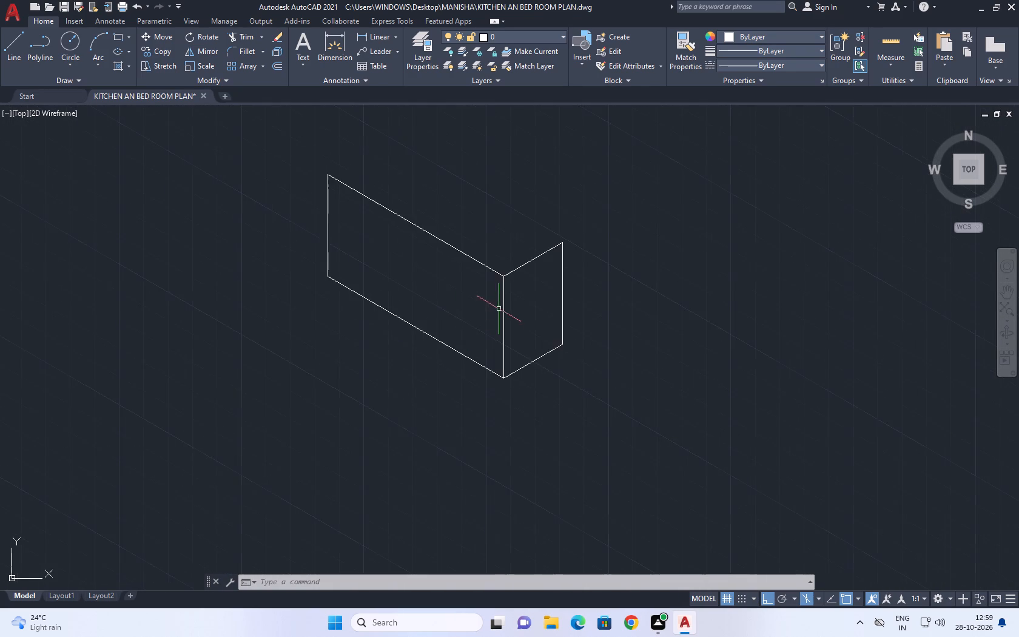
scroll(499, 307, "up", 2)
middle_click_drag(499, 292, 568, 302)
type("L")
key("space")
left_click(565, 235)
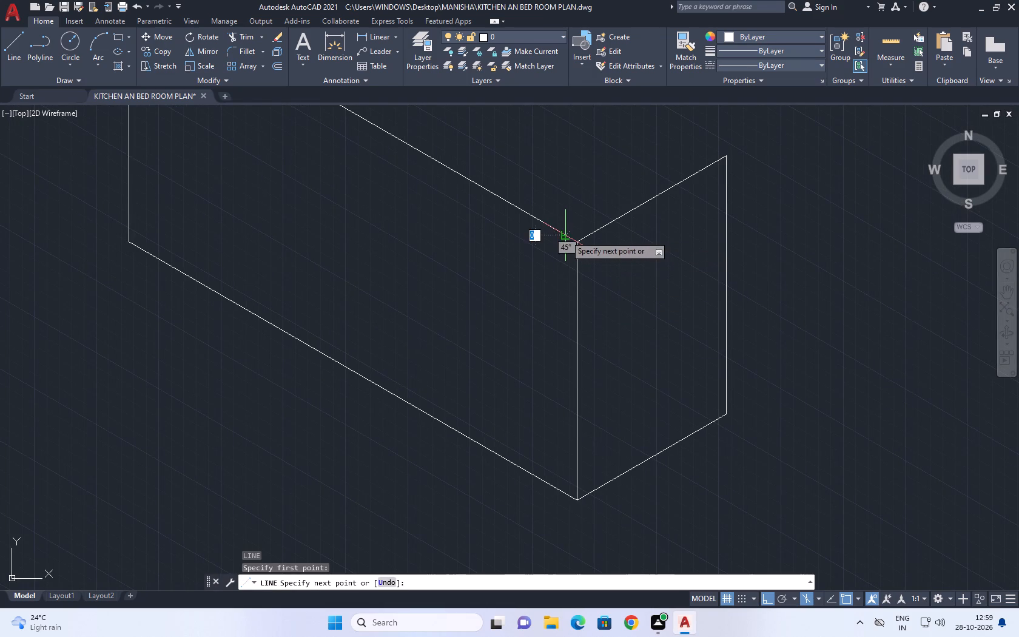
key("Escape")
Draw a vertical line across the long face near its shared corner with the end face, from the top edge to the bottom edge.
scroll(535, 416, "down", 3)
middle_click_drag(586, 430, 556, 396)
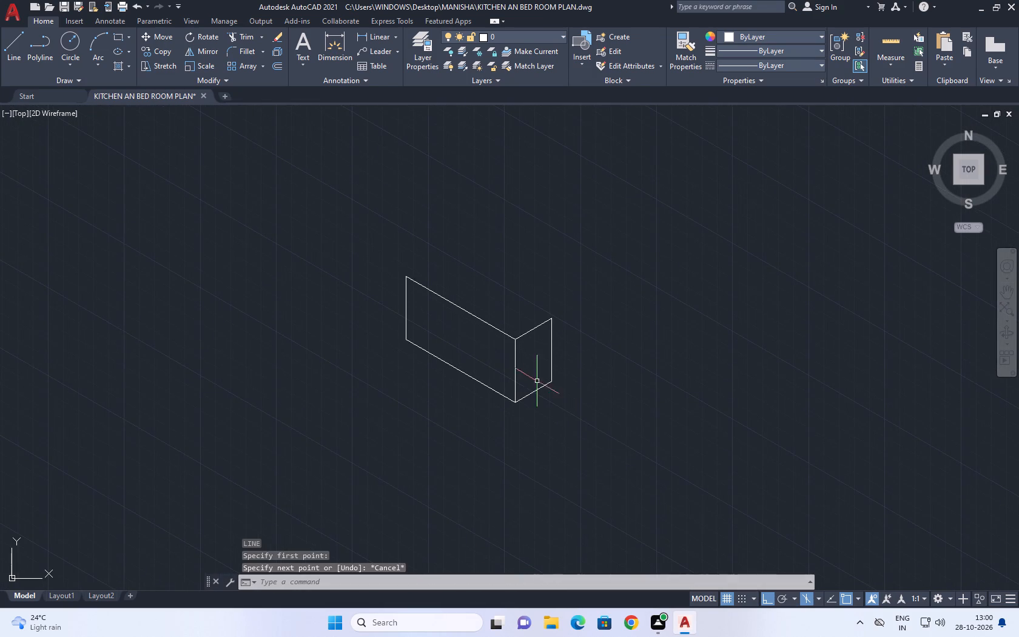
key("l")
key("space")
scroll(504, 335, "up", 2)
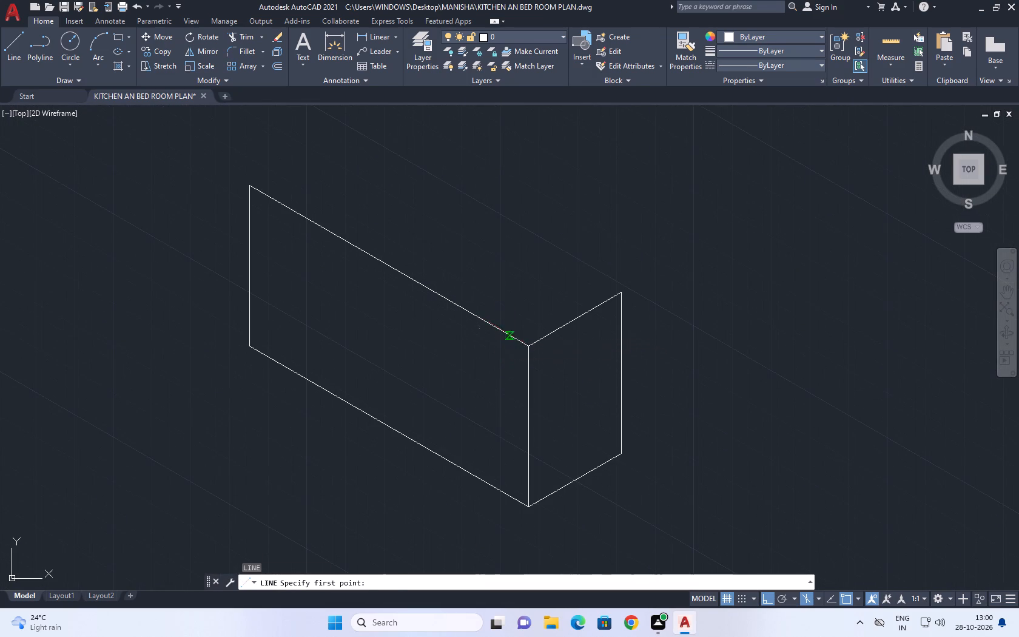
left_click(510, 335)
scroll(508, 502, "up", 3)
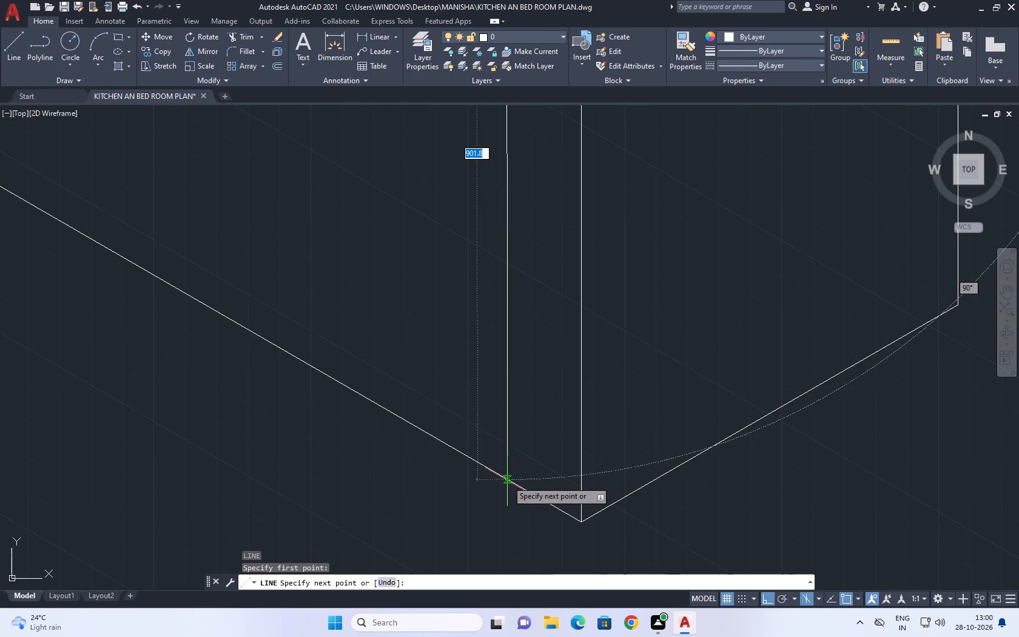
left_click(507, 480)
Continue the line 70 along the long face's bottom edge, away from the shared corner, and vertically up past the top edge.
middle_click_drag(422, 425, 480, 453)
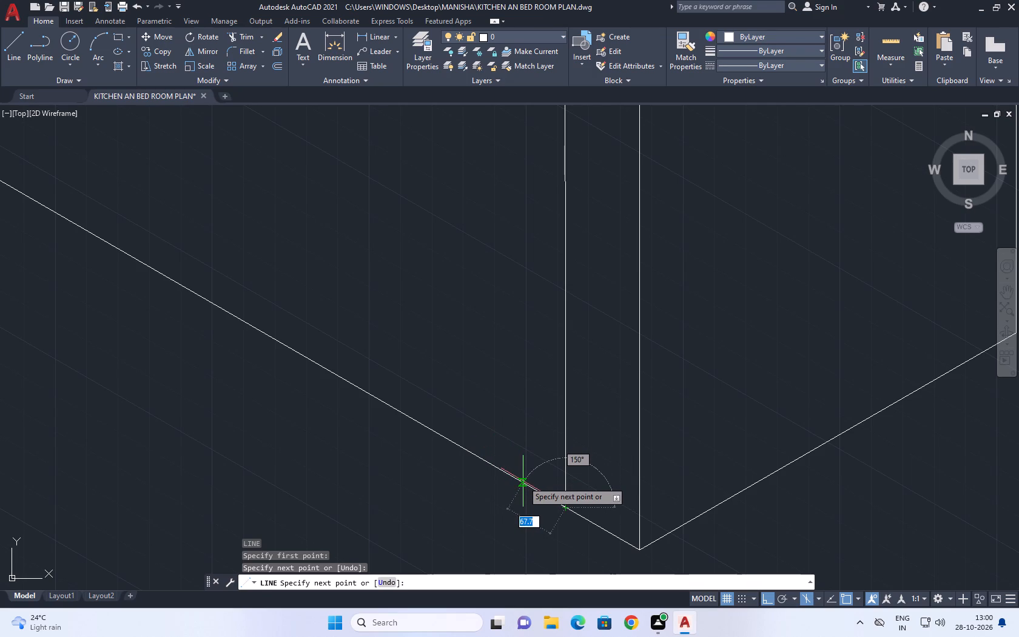
key("7")
key("0")
key("Return")
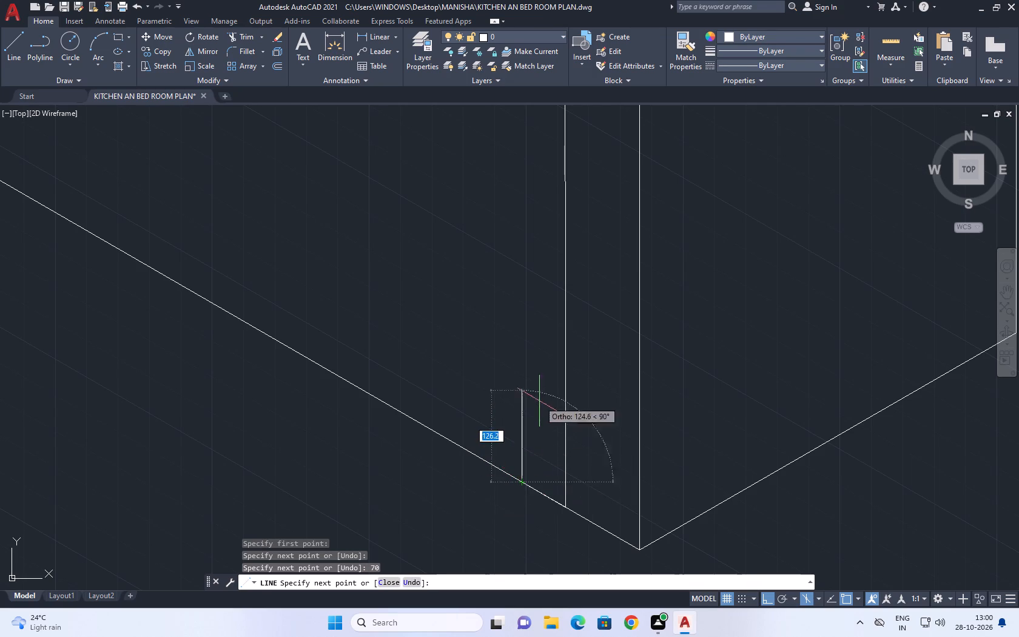
scroll(544, 371, "down", 4)
scroll(540, 356, "up", 1)
scroll(537, 244, "up", 3)
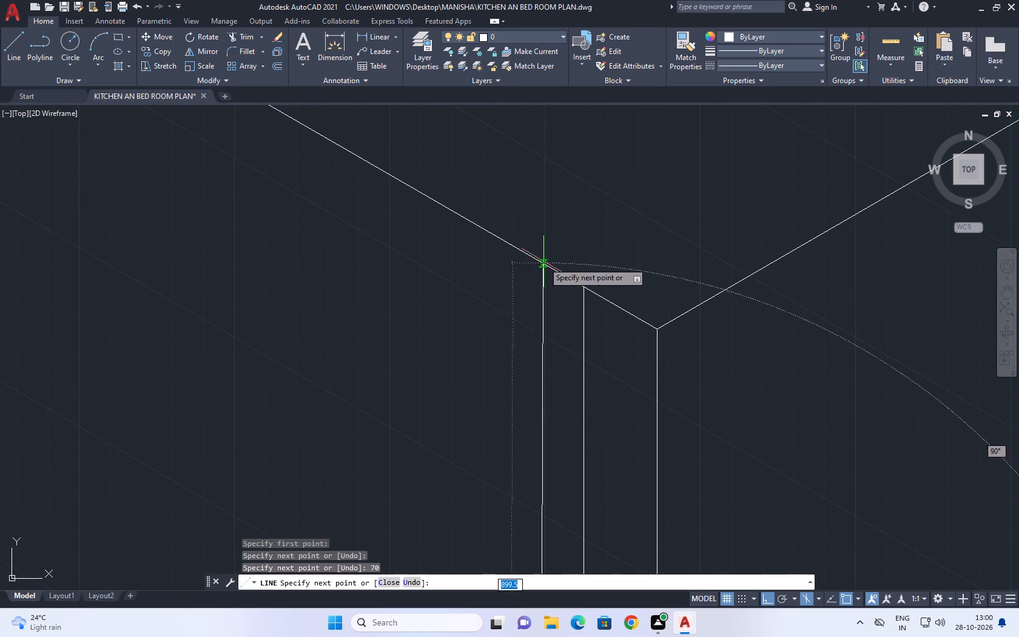
left_click(539, 223)
key("Escape")
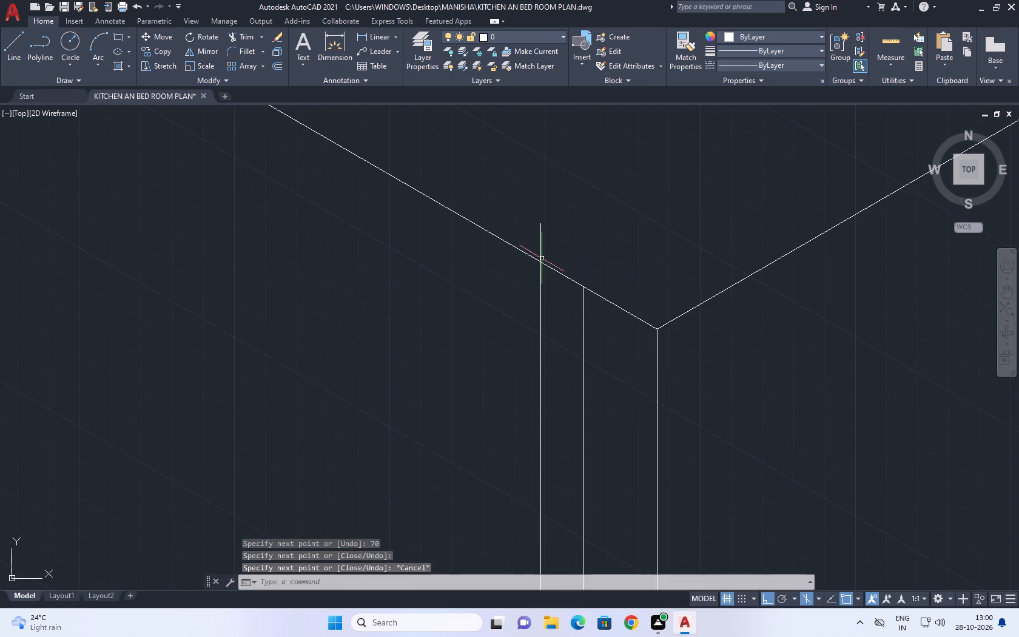
Draw a short line along the top edge, joining the new vertical to the existing vertical near the shared corner.
key("space")
left_click(543, 261)
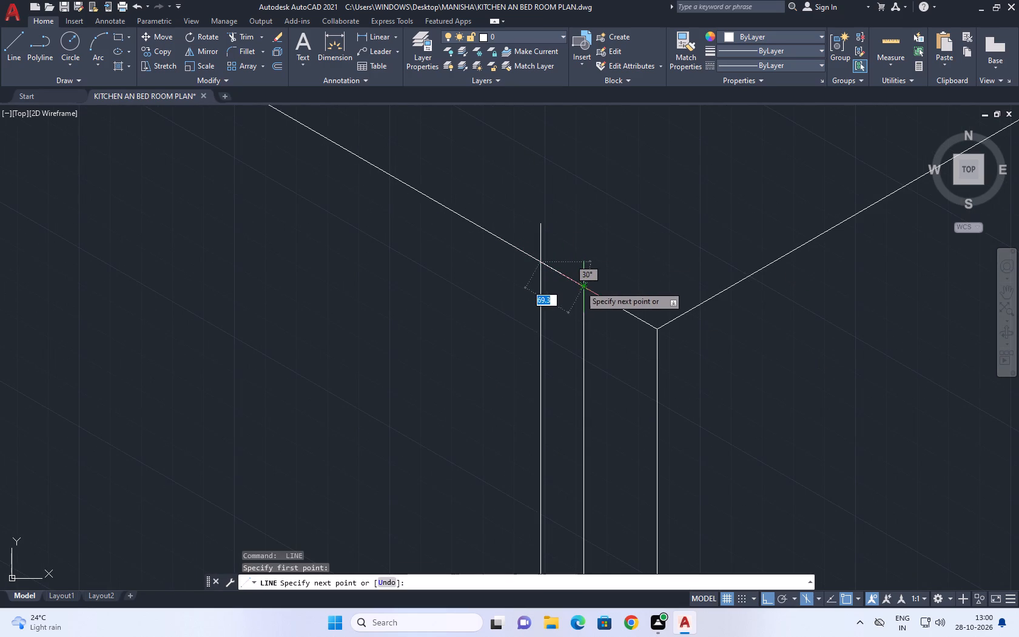
left_click(581, 286)
key("Escape")
Trim the new vertical's end that overshoots the long face's top edge.
type("TR")
key("space")
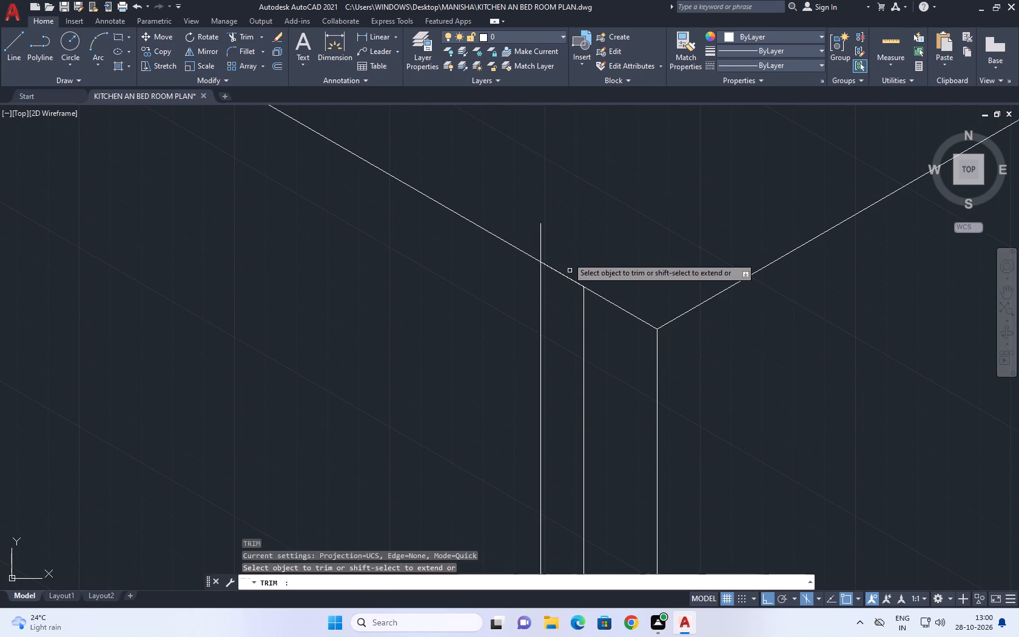
left_click(578, 241)
left_click(521, 225)
scroll(583, 227, "down", 4)
key("Escape")
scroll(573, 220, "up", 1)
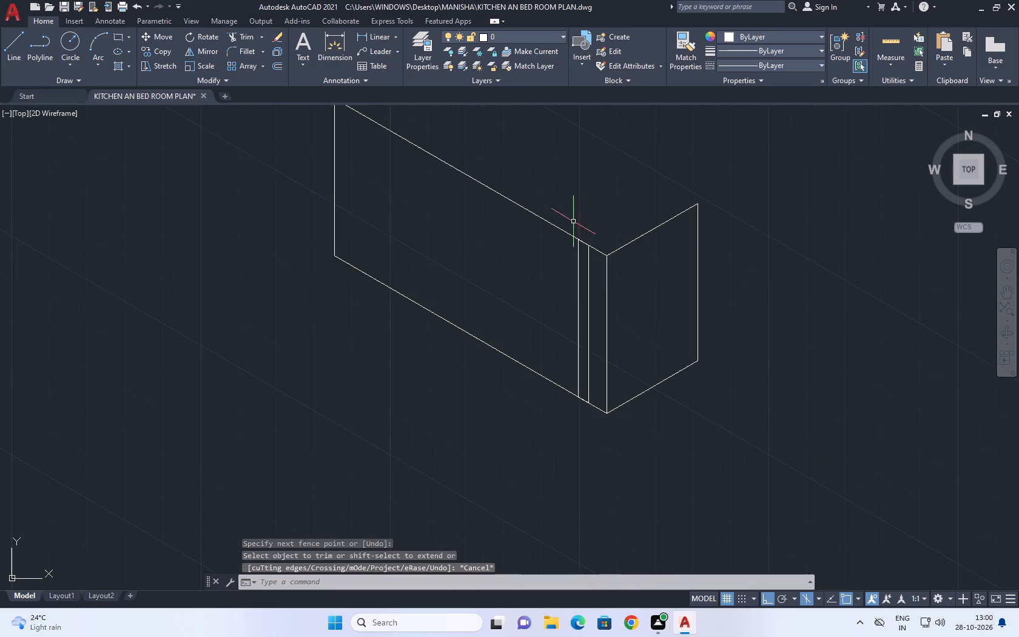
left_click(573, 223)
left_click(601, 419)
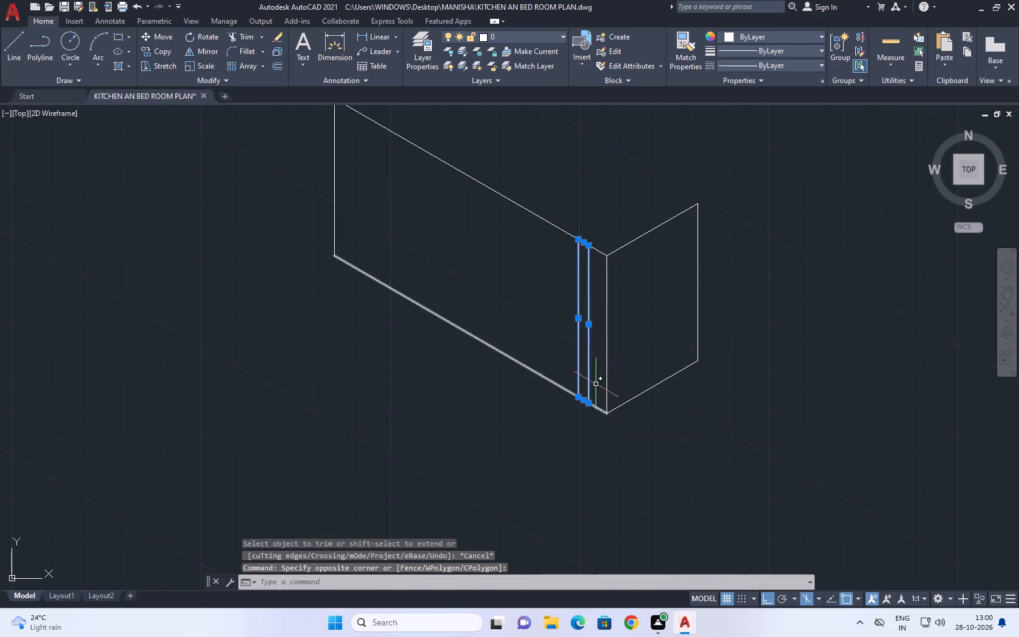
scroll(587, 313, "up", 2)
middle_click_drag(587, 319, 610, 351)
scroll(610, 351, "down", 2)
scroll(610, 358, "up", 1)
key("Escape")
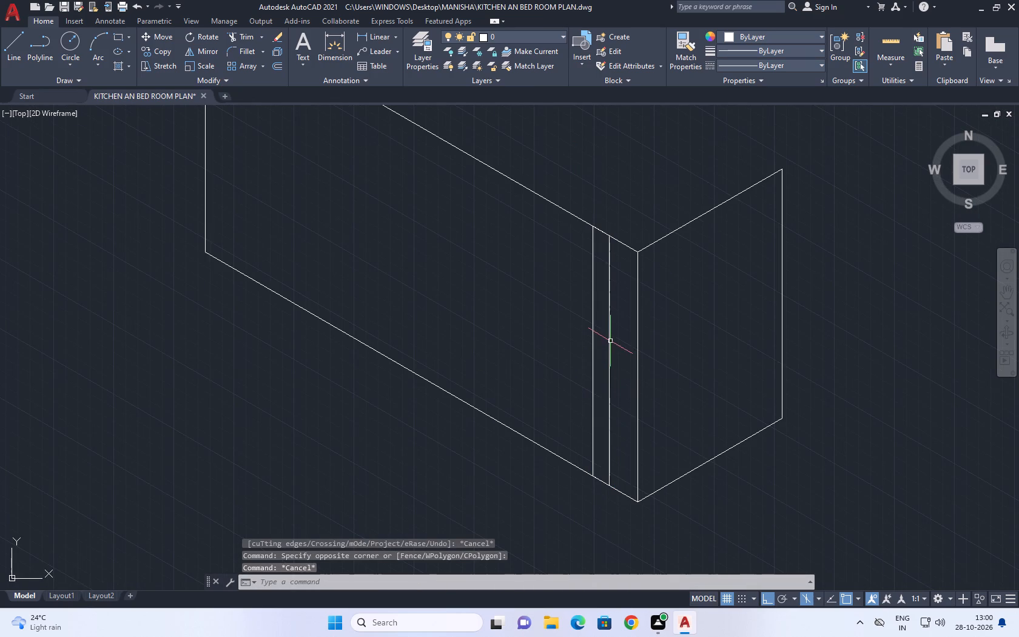
Move the vertical nearest the shared corner about 21 at 150°, toward the other vertical, narrowing the strip between them.
middle_click(606, 359)
left_click(607, 376)
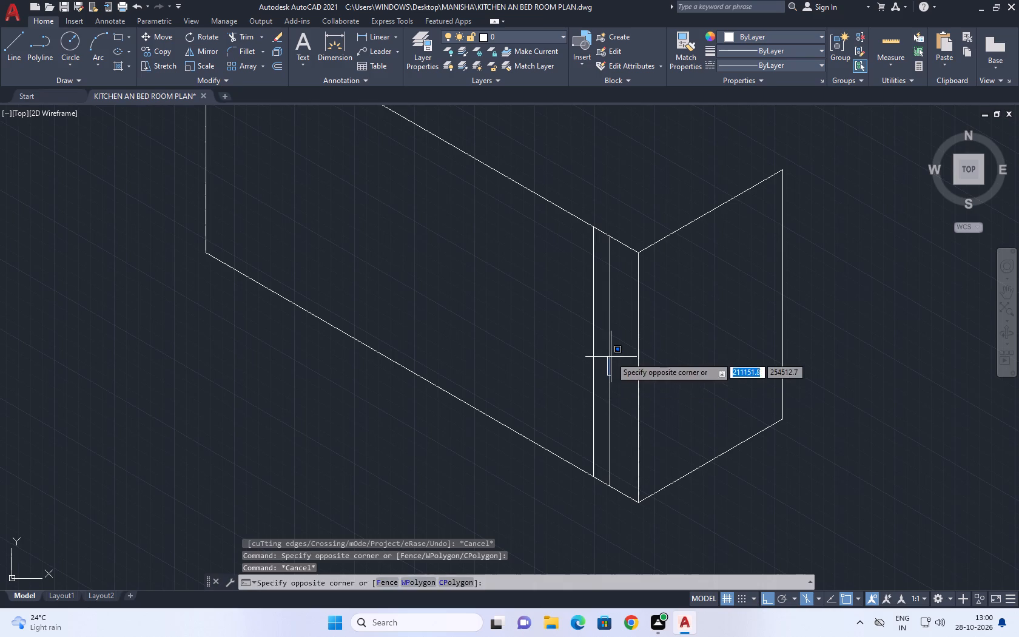
left_click(611, 356)
left_click(611, 363)
key("m")
key("space")
scroll(608, 411, "up", 2)
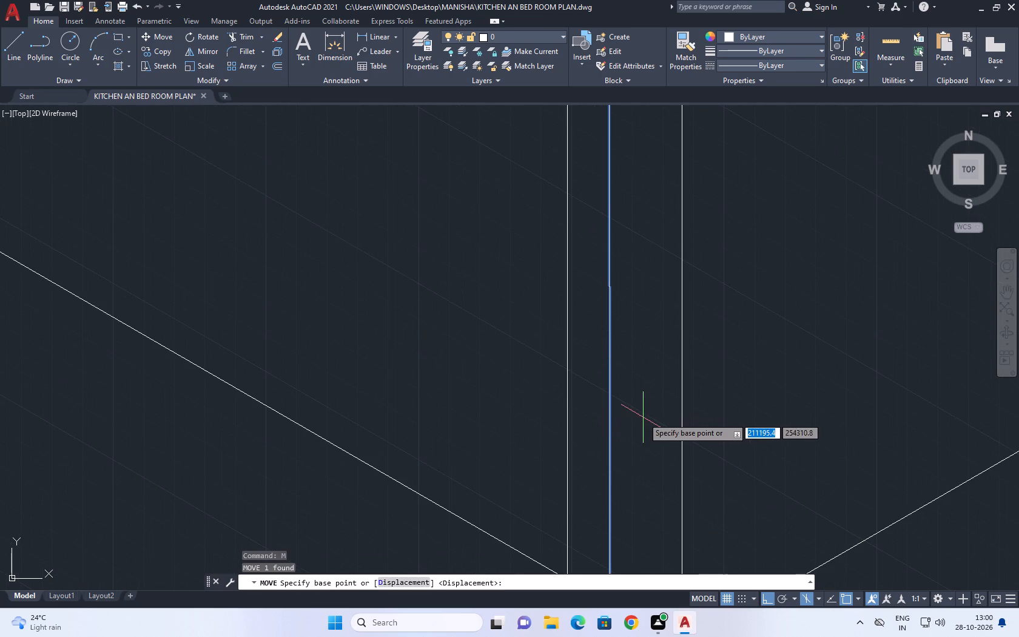
middle_click_drag(645, 427, 664, 369)
left_click(665, 406)
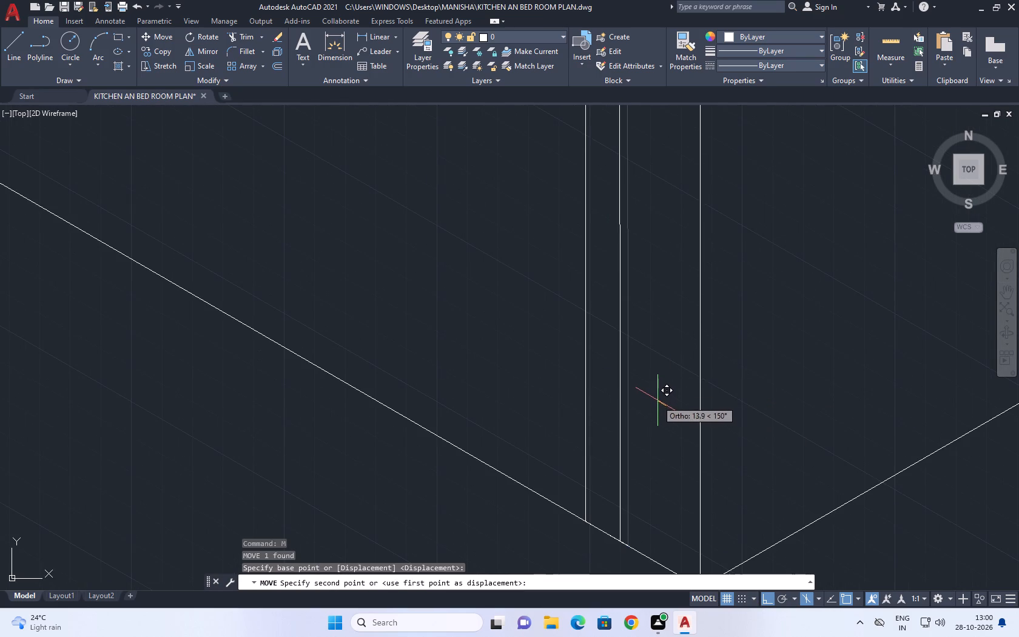
left_click(653, 398)
Stretch the strip's short bottom line back so it ends at the foot of the moved vertical.
scroll(619, 532, "up", 1)
middle_click_drag(619, 532, 561, 377)
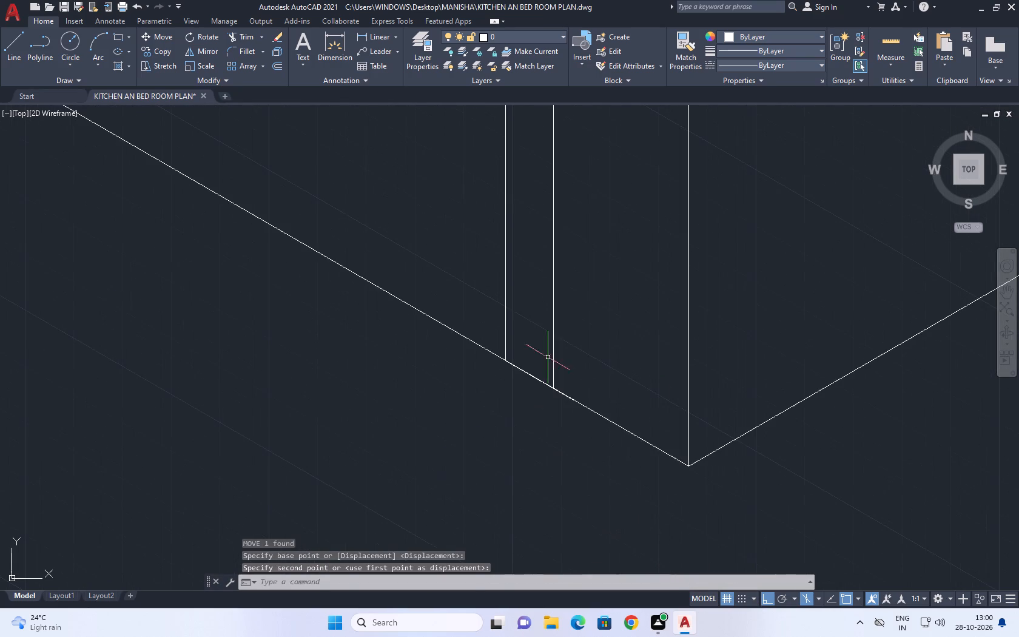
left_click(440, 305)
left_click(683, 468)
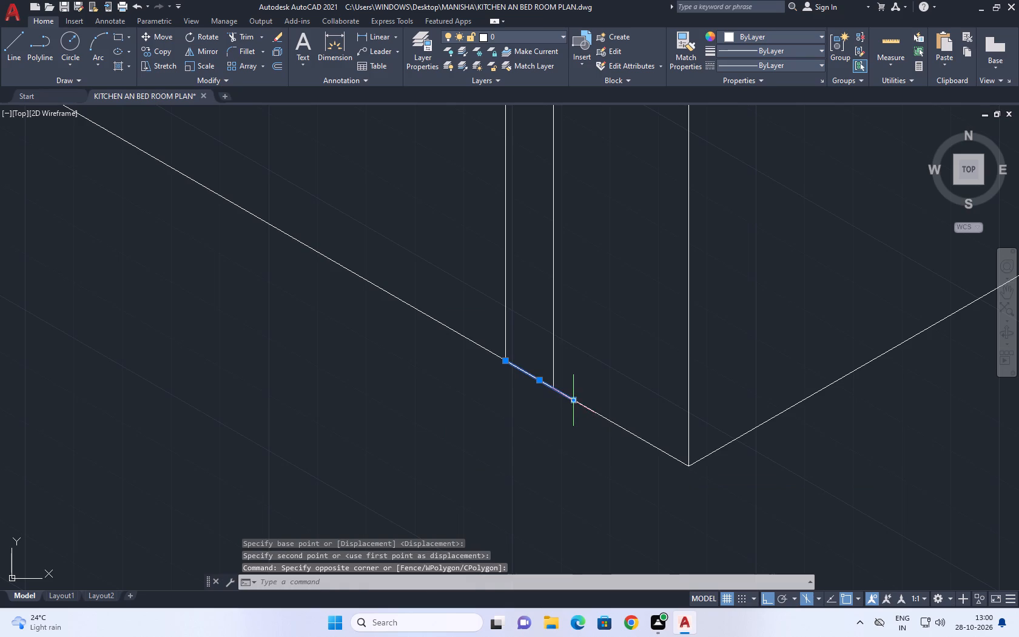
left_click(575, 400)
left_click(555, 389)
scroll(617, 409, "down", 6)
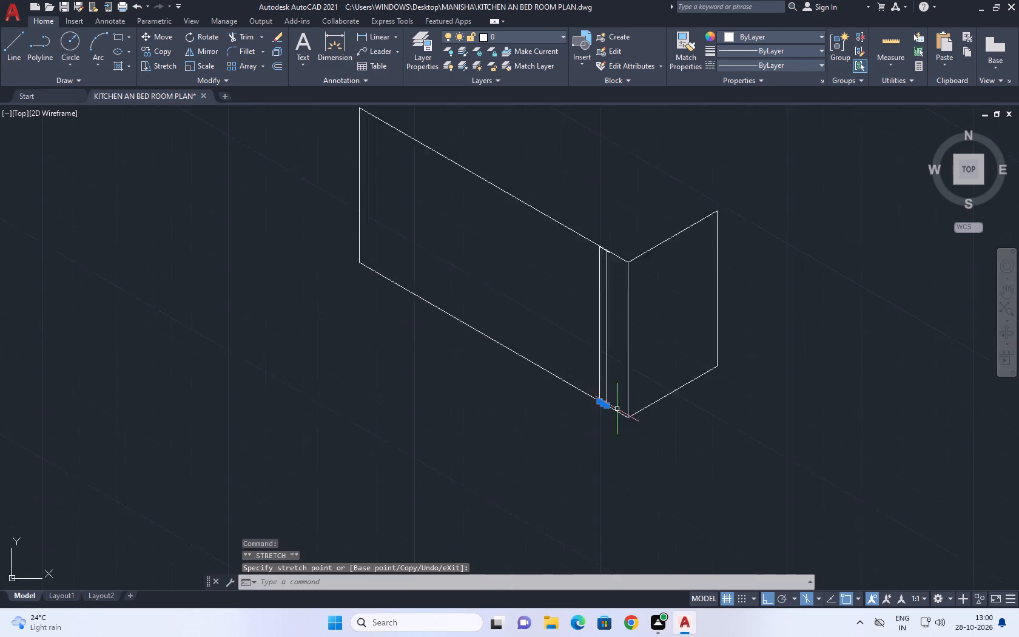
middle_click_drag(618, 271, 617, 327)
scroll(640, 422, "up", 2)
key("Escape")
Stretch the strip's short top line back so it ends at the top of the moved vertical.
scroll(565, 384, "up", 2)
left_click(525, 305)
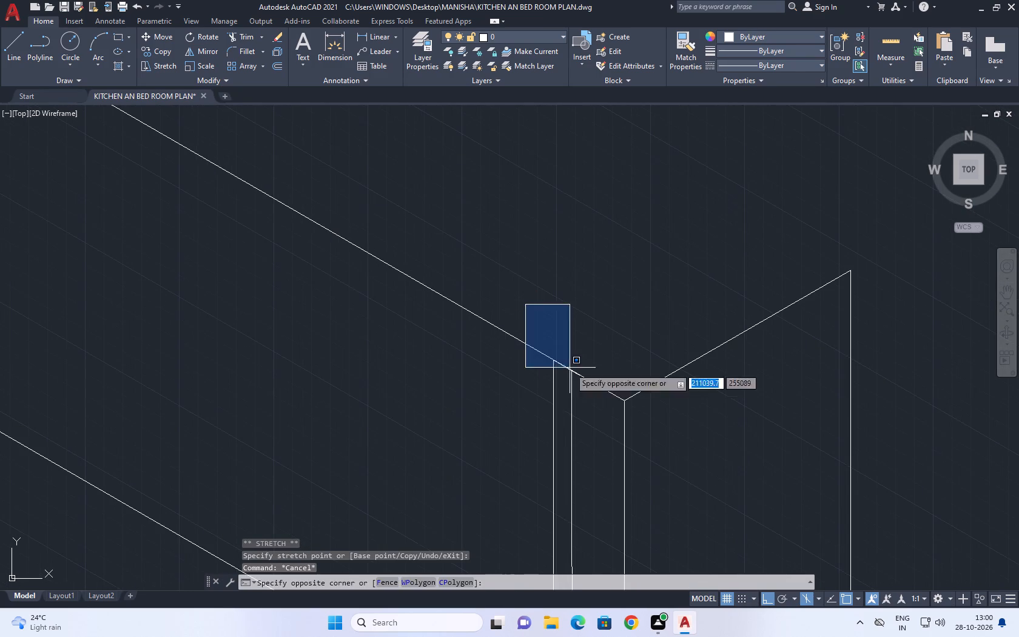
left_click(600, 419)
scroll(582, 372, "up", 2)
left_click(577, 385)
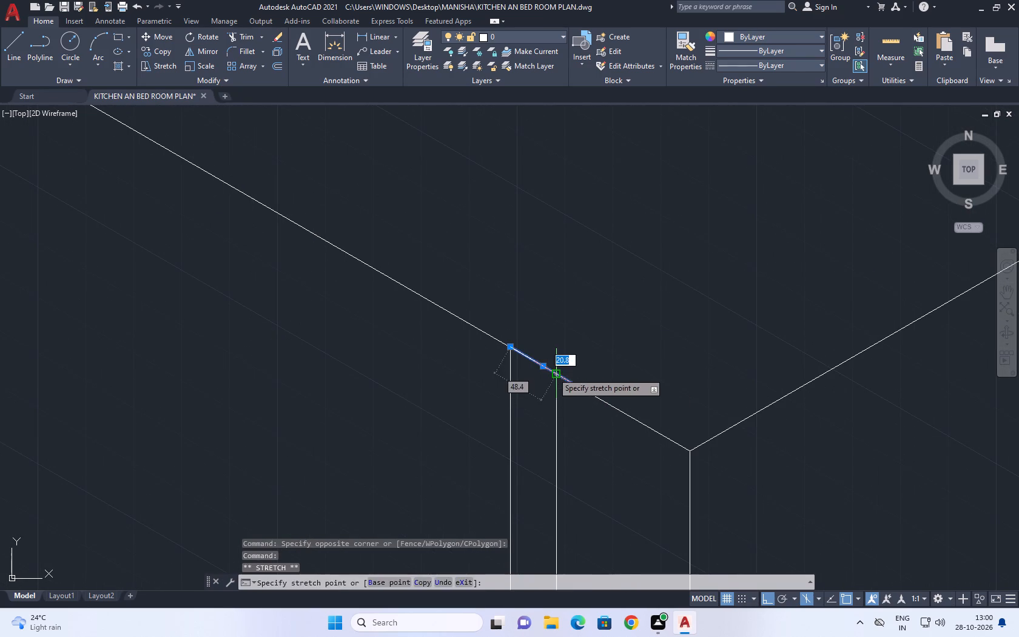
left_click(553, 372)
key("Escape")
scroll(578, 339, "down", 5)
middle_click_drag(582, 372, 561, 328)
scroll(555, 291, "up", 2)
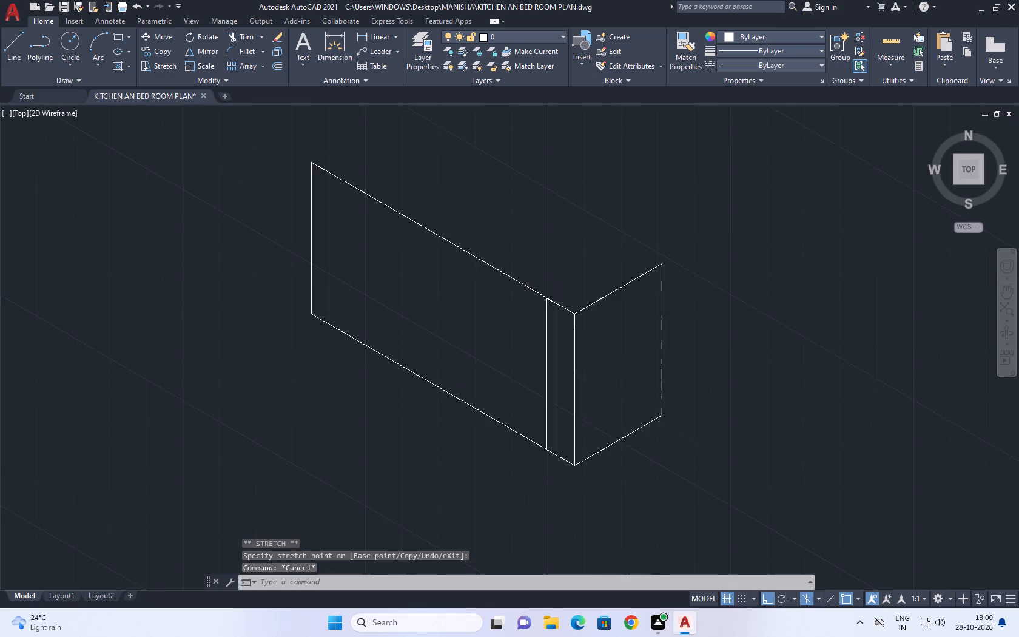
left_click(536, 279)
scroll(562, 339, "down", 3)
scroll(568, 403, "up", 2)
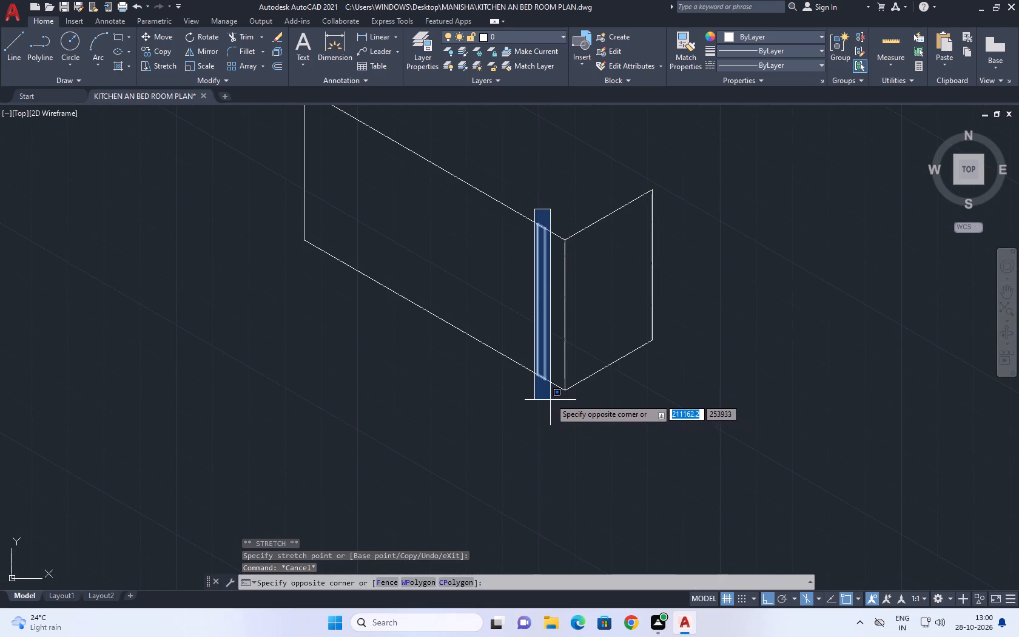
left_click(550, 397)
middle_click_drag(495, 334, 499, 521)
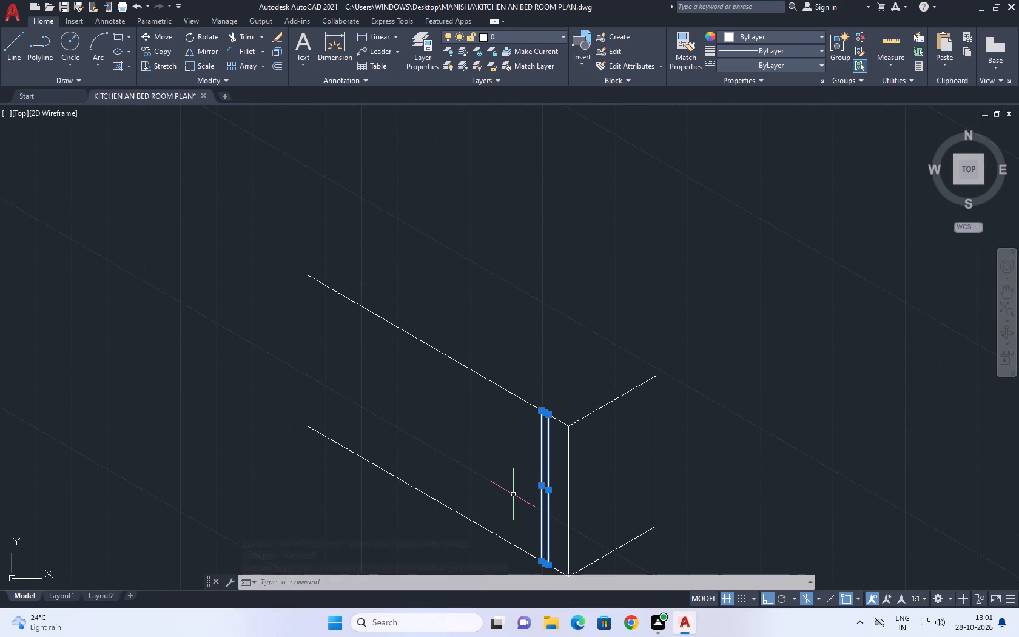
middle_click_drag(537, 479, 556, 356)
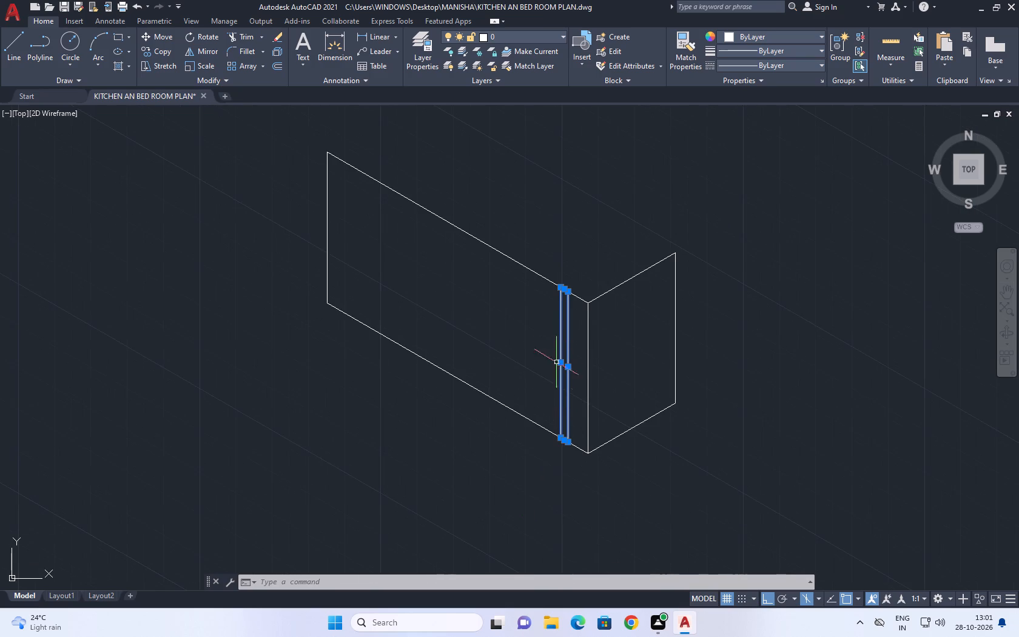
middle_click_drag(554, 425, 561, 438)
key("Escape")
On the top isoplane, draw a 10 line at 30° from the top of the strip's vertical farther from the shared corner.
key("l")
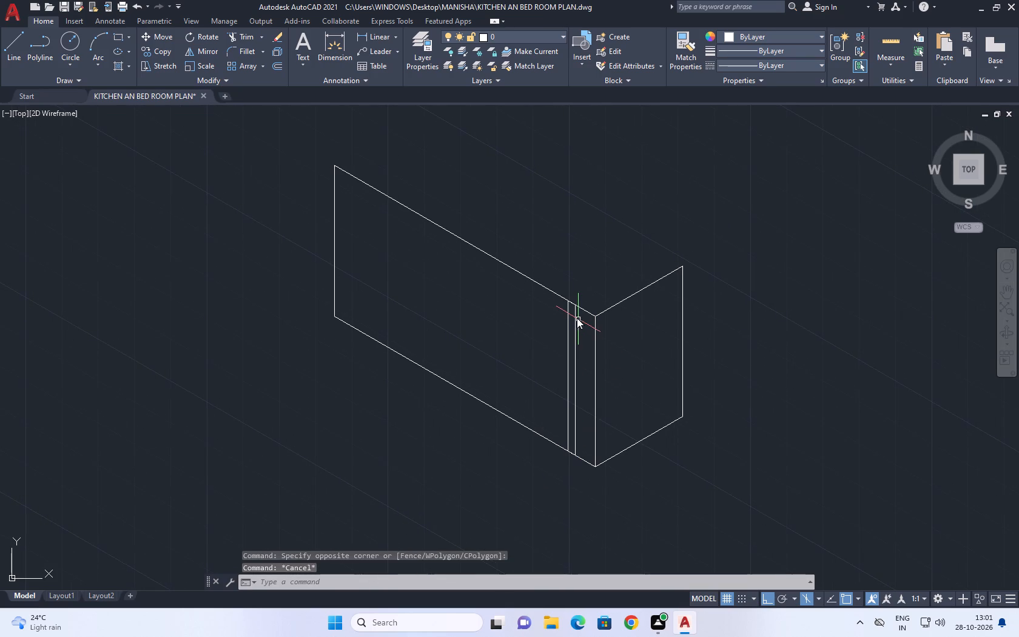
key("space")
scroll(575, 315, "up", 5)
left_click(557, 269)
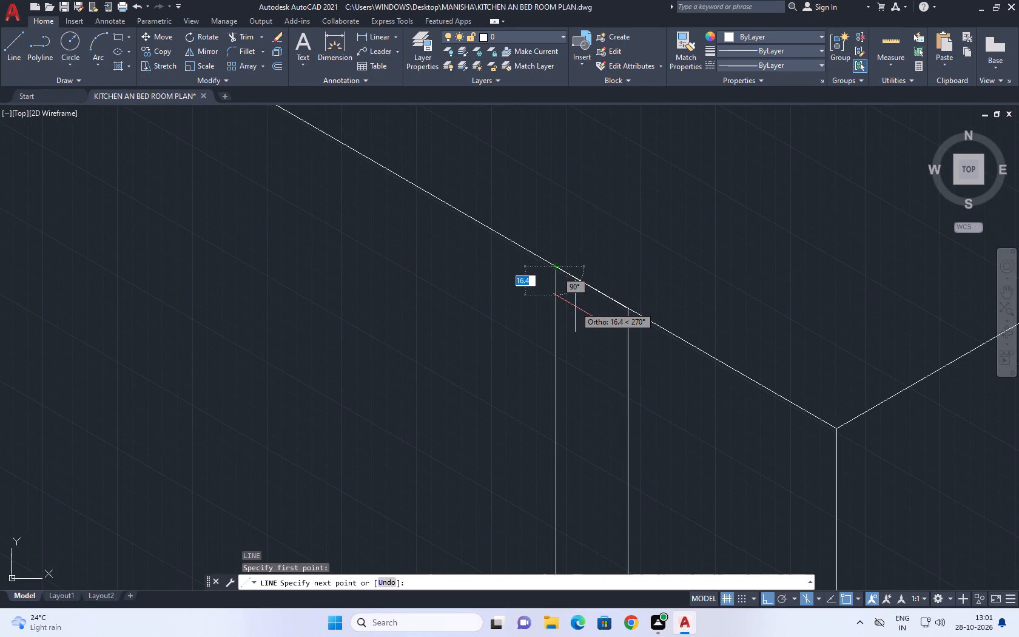
key("F5")
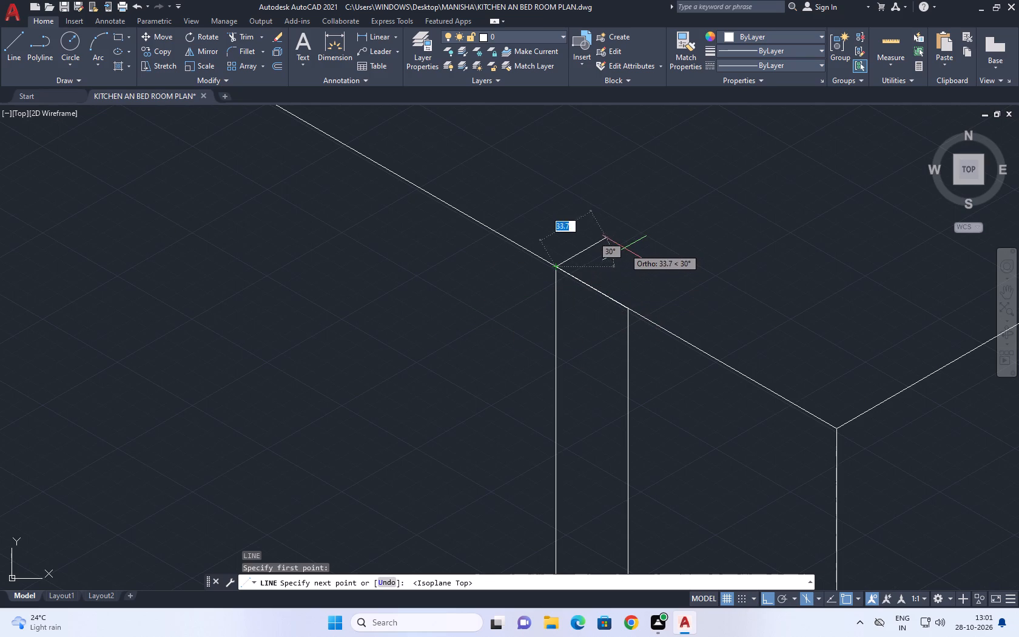
scroll(624, 249, "down", 1)
scroll(624, 249, "up", 1)
scroll(586, 253, "down", 1)
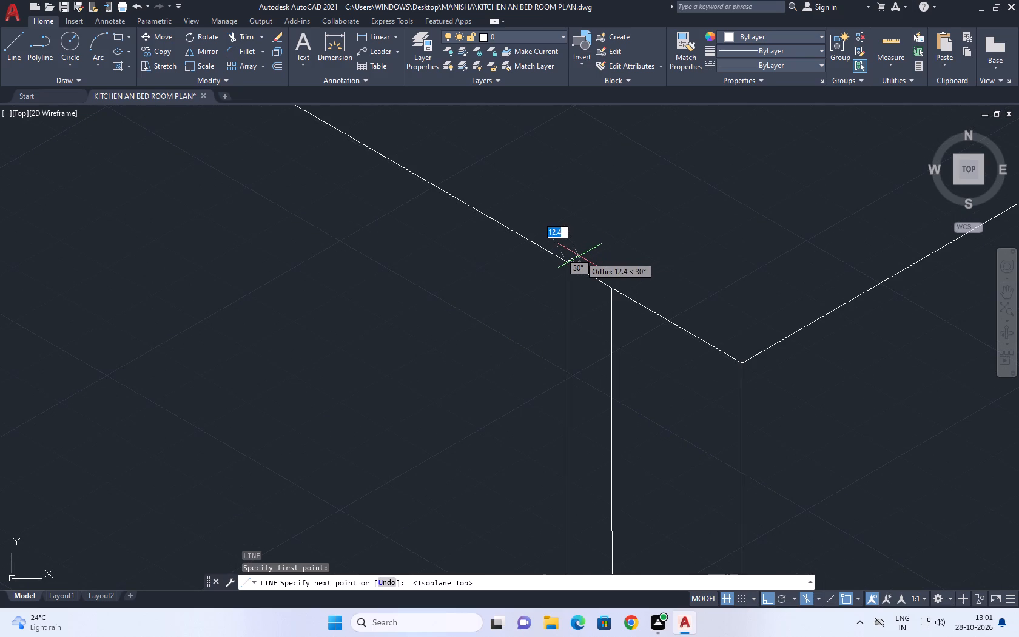
type("10")
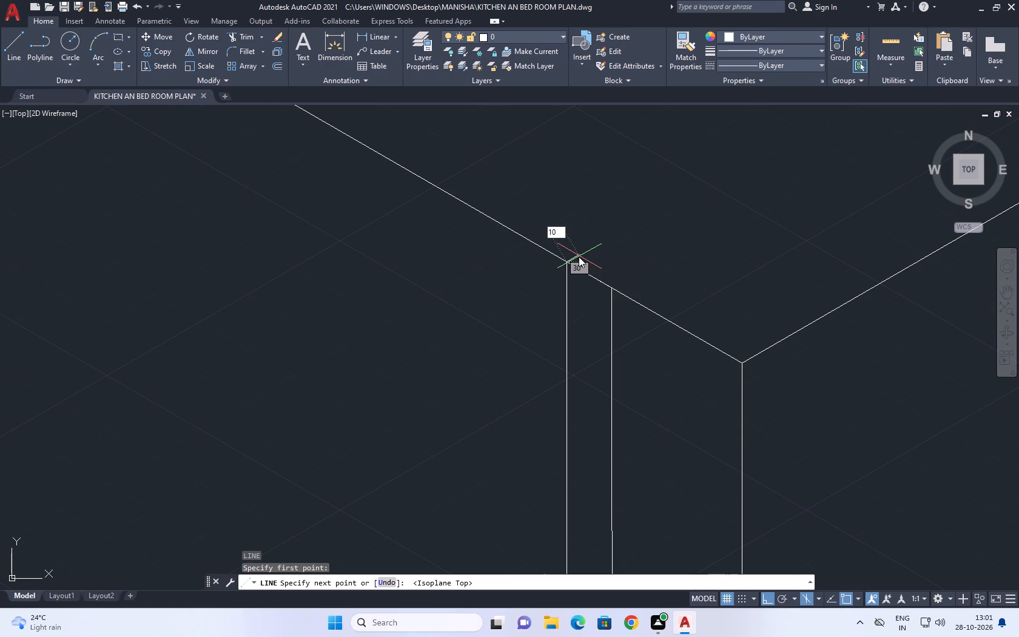
key("Return")
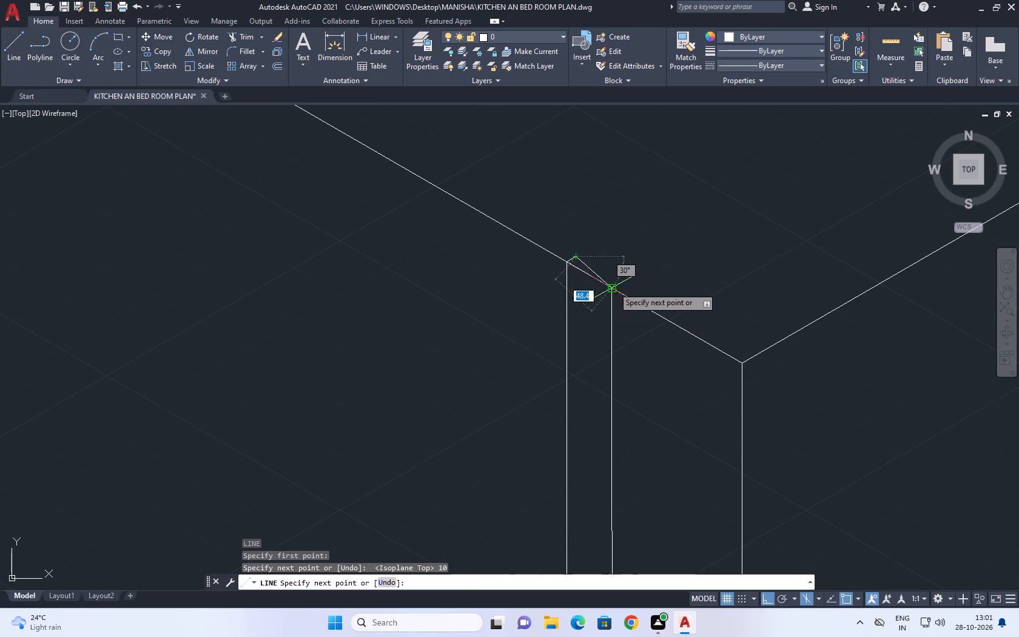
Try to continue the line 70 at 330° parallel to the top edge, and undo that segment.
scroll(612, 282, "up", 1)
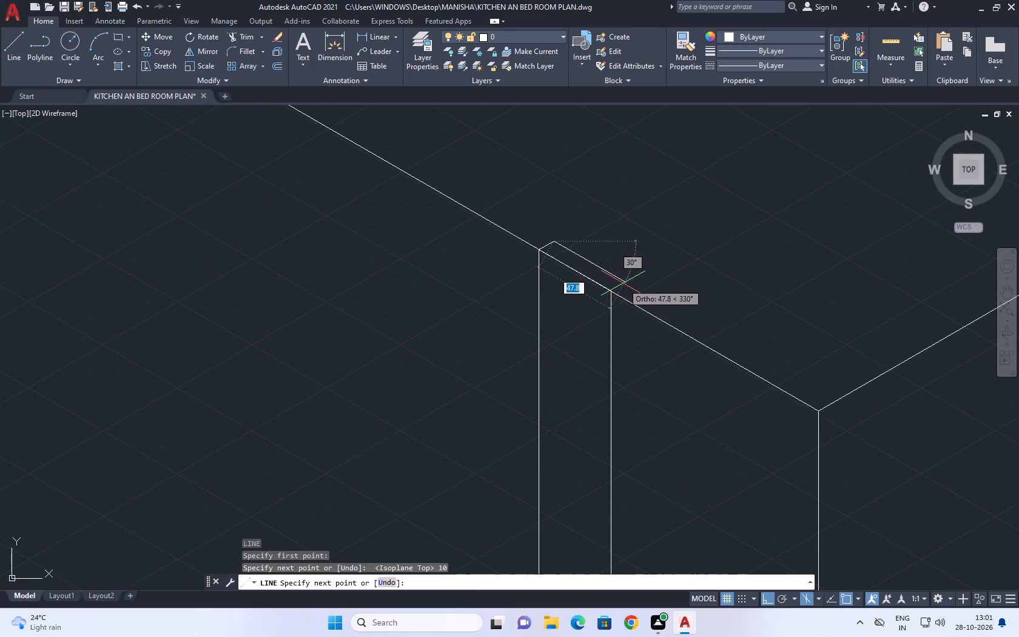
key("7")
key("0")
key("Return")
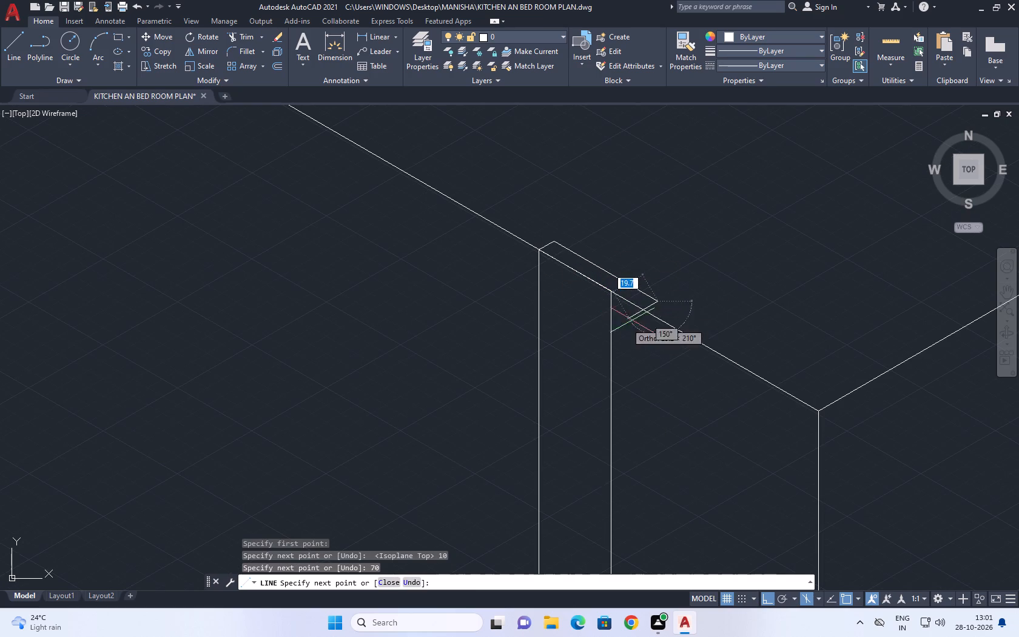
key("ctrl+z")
Draw a line at 330° from the 10 line's free end, parallel to the top edge and reaching past the strip's other vertical.
scroll(615, 281, "up", 1)
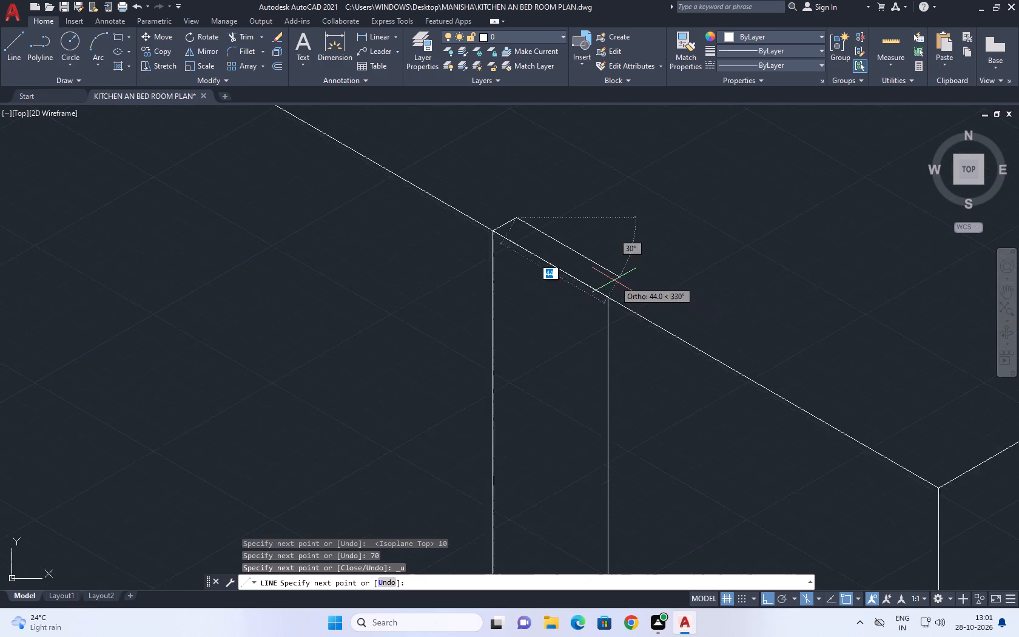
scroll(613, 280, "up", 1)
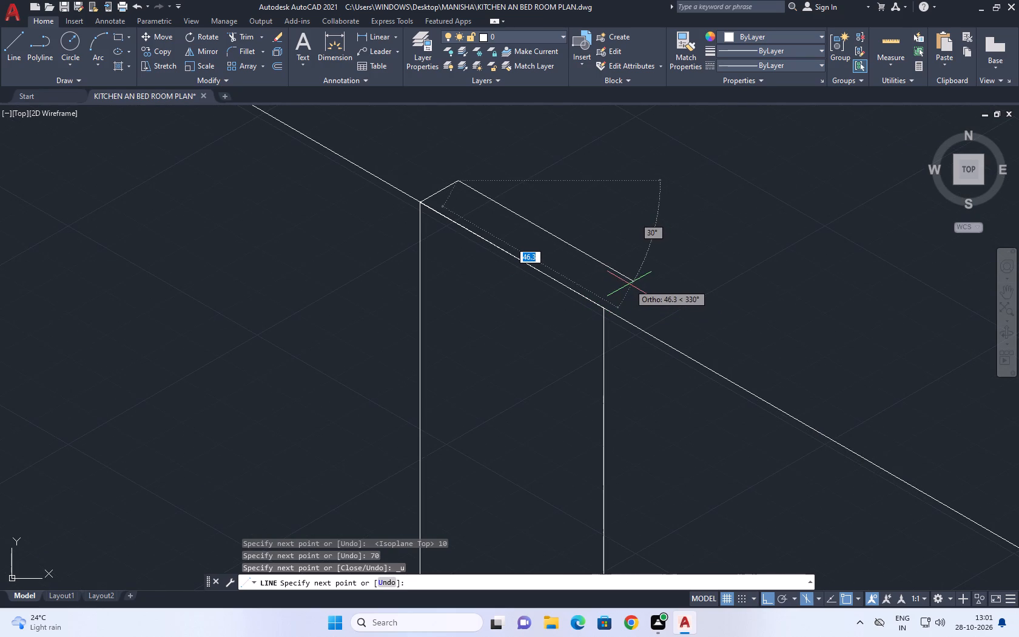
key("Escape")
key("space")
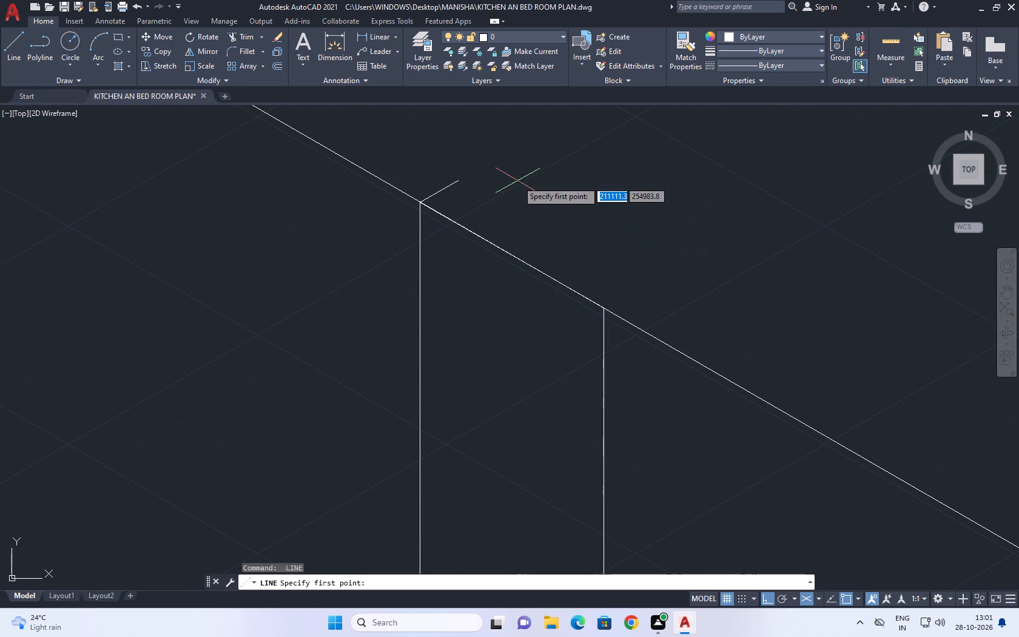
left_click(454, 180)
left_click(674, 273)
key("space")
Draw a 30° line from the top of the strip's vertical nearer the shared corner, crossing the new parallel line.
key("space")
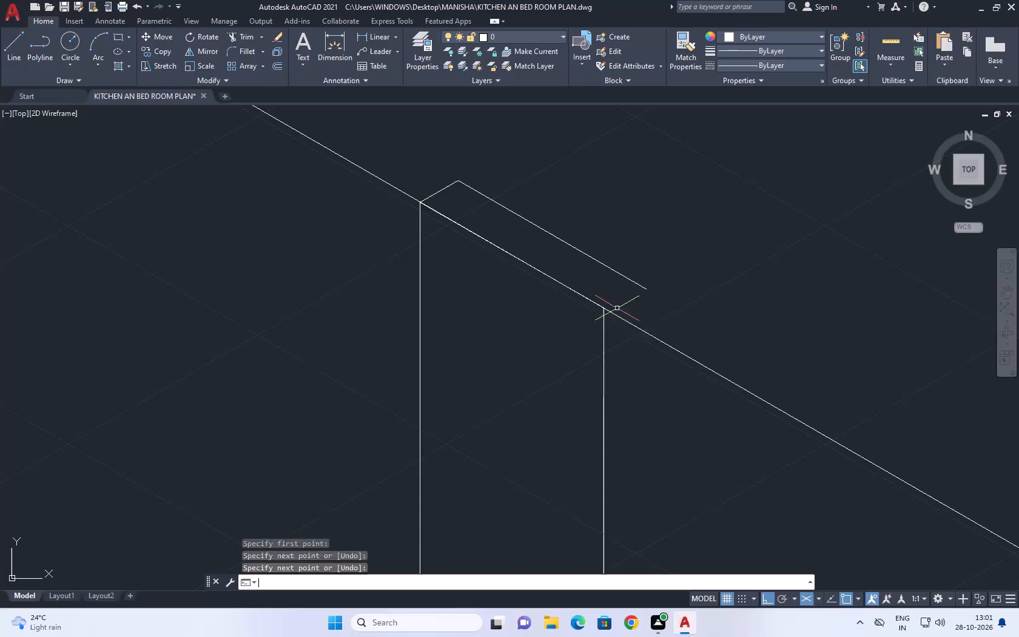
left_click(604, 309)
left_click(678, 235)
key("Escape")
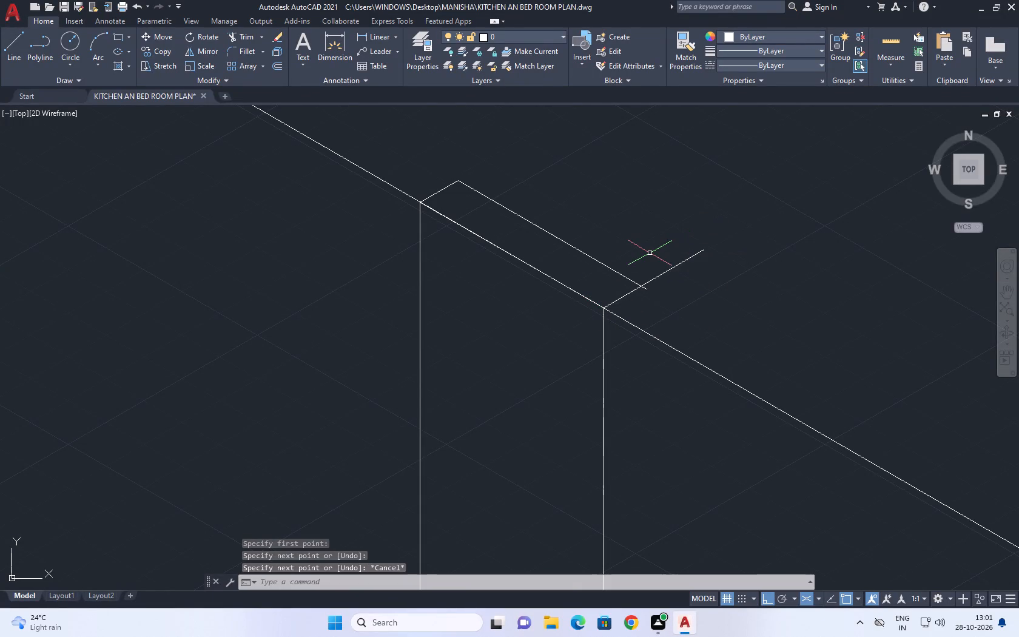
Trim both overhanging line ends where the parallel line and the 30° line cross, closing the strip's top outline.
type("TR")
key("space")
scroll(647, 258, "up", 3)
left_click(649, 268)
left_click(624, 385)
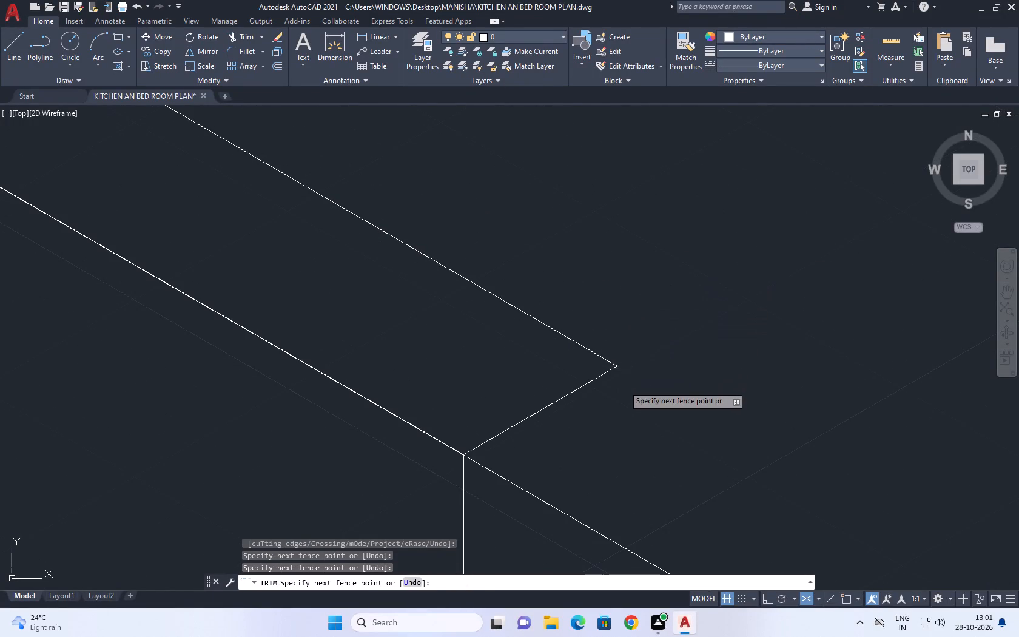
Draw a vertical line down from the strip's back top corner nearest the shared corner, reaching past the box's bottom edge.
scroll(630, 328, "down", 6)
key("Escape")
middle_click_drag(642, 381, 623, 273)
scroll(622, 272, "down", 1)
type("L")
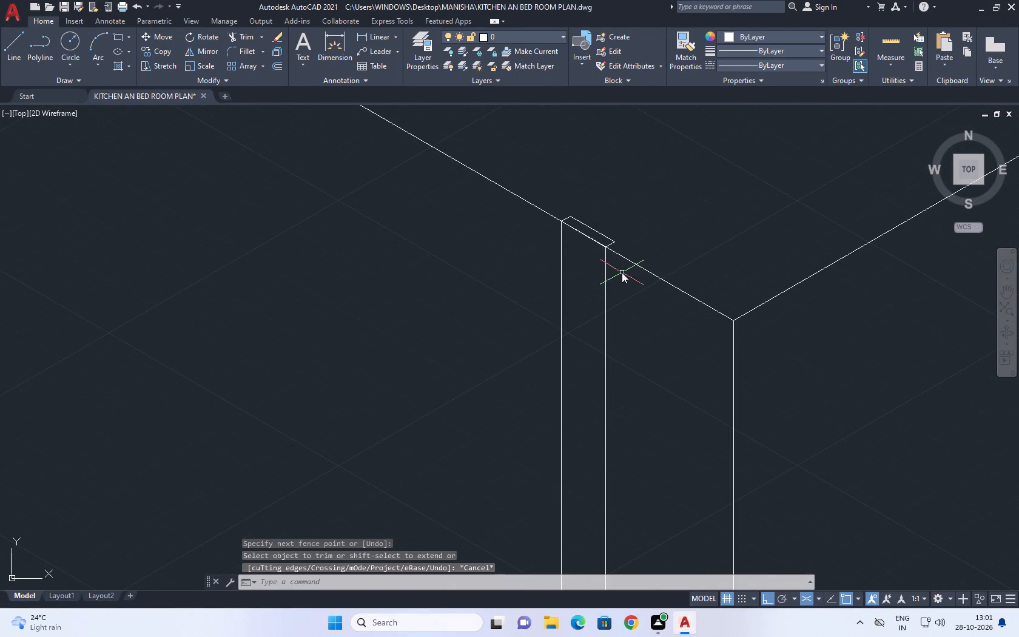
key("space")
left_click(617, 243)
scroll(633, 221, "down", 2)
middle_click_drag(633, 454, 617, 319)
key("F5")
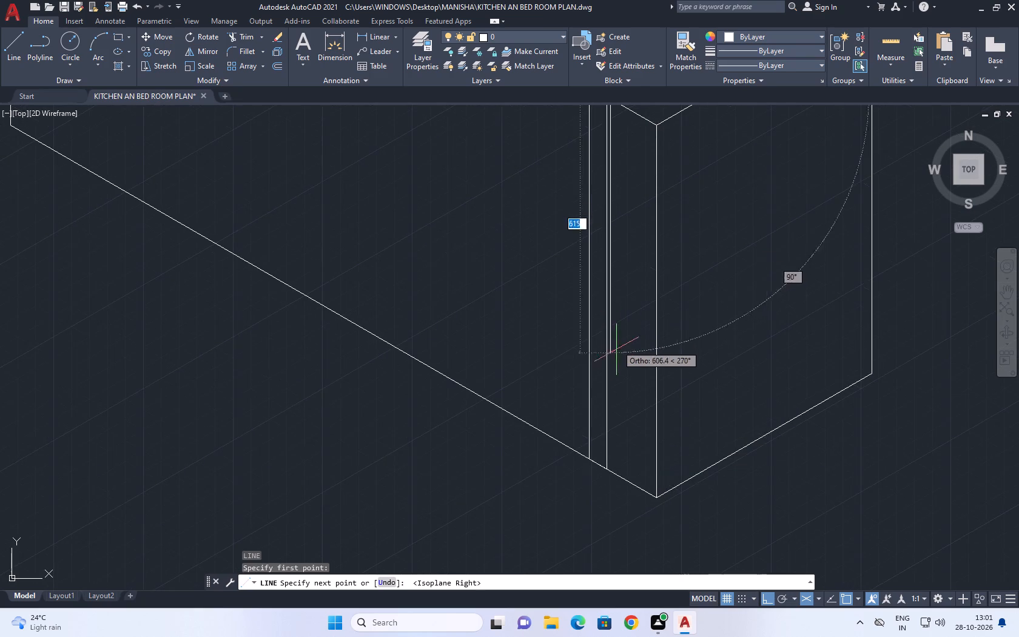
scroll(608, 473, "up", 2)
left_click(617, 505)
key("Escape")
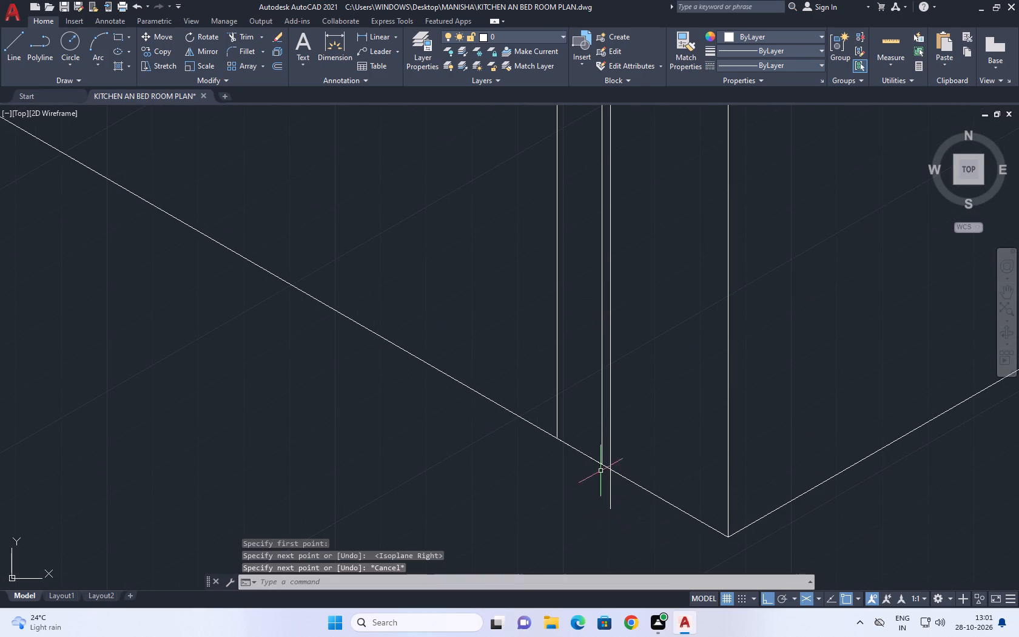
Trim the new vertical's overhang below the long face's bottom edge.
type("TR")
key("space")
left_click(632, 505)
left_click_drag(595, 487, 593, 485)
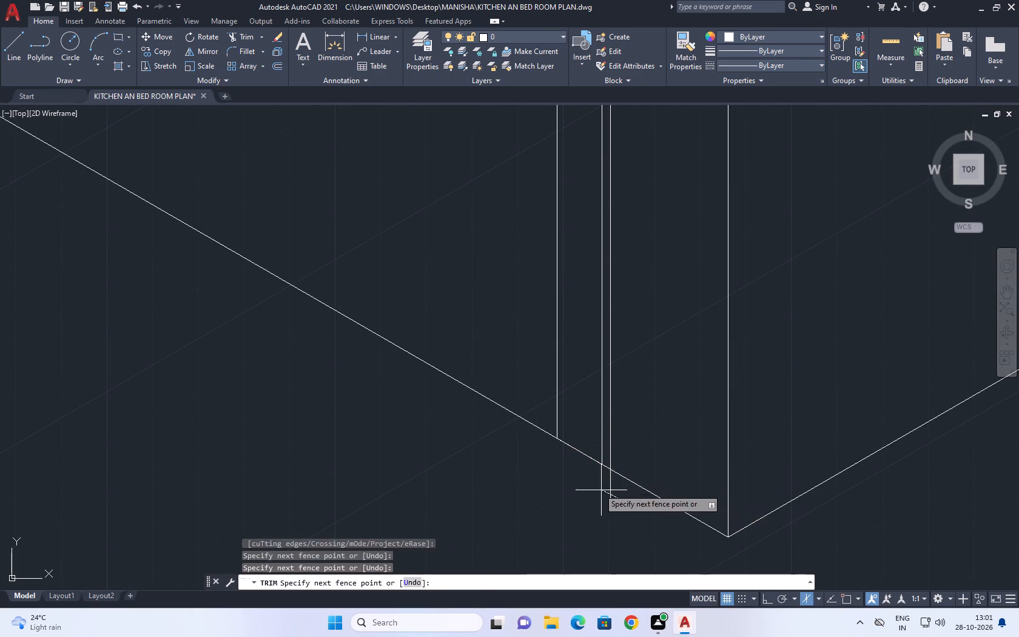
left_click_drag(593, 485, 585, 484)
scroll(618, 484, "down", 3)
key("Escape")
Move the whole strip 10 at 210°, from its back top corner to the adjacent front corner.
scroll(614, 473, "up", 1)
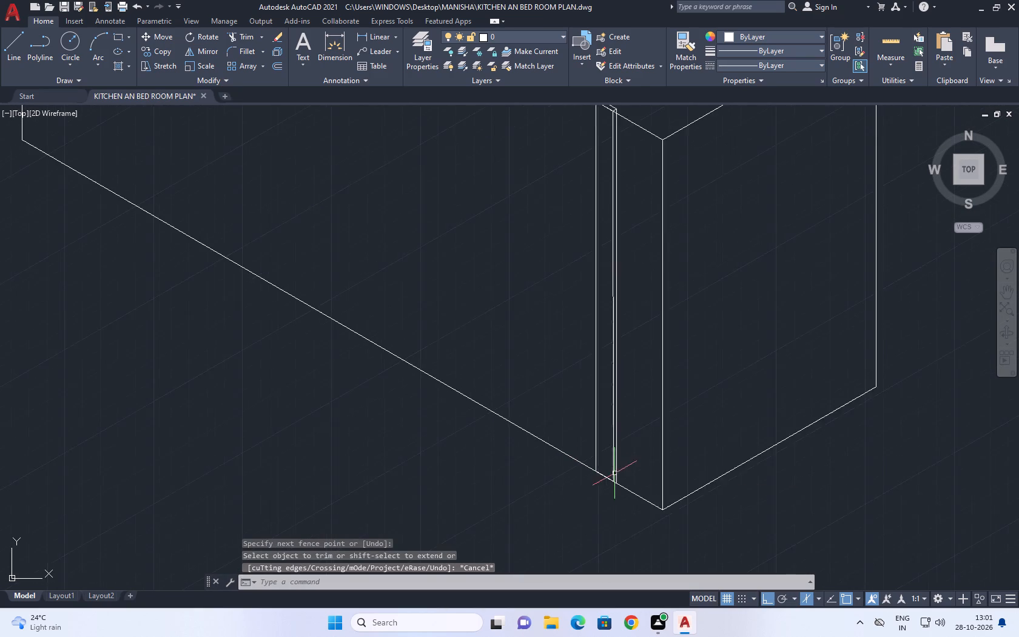
scroll(614, 473, "up", 1)
middle_click(594, 471)
scroll(616, 477, "down", 1)
middle_click_drag(627, 405, 640, 473)
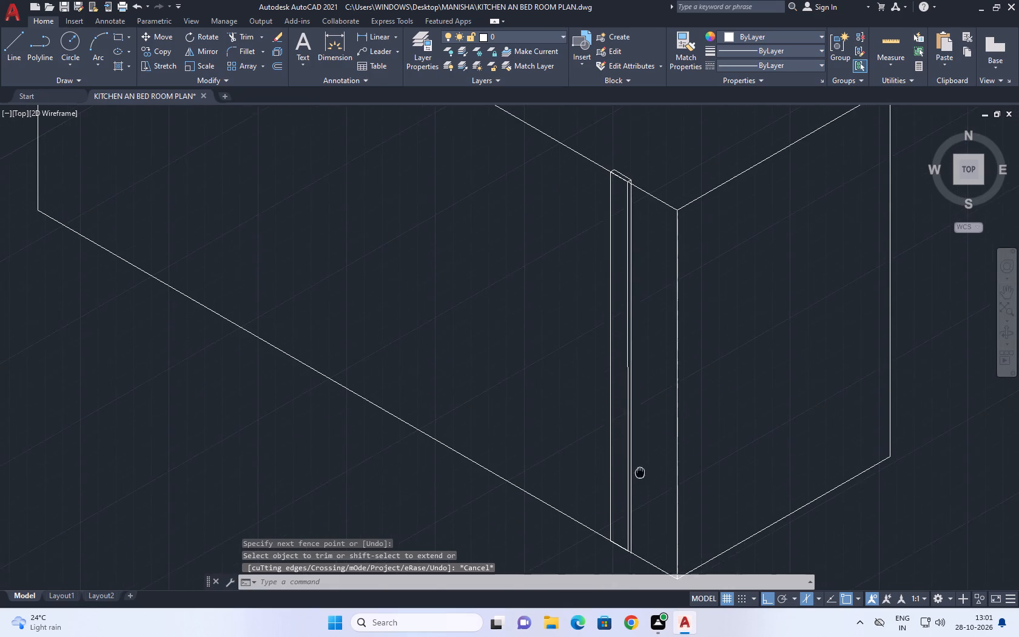
middle_click_drag(640, 473, 641, 476)
left_click(604, 163)
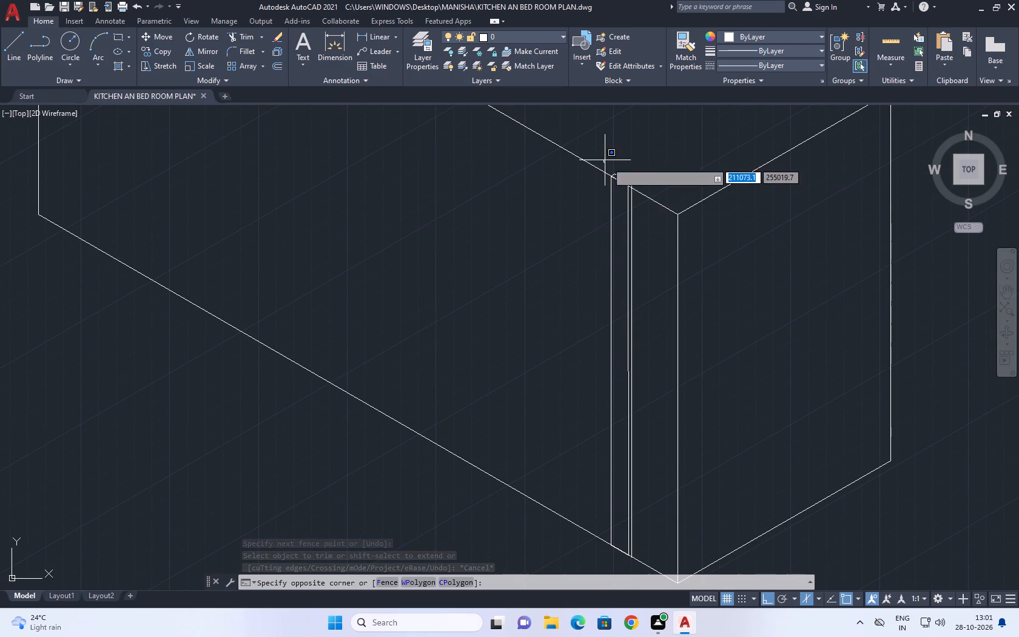
scroll(617, 209, "down", 1)
left_click(633, 445)
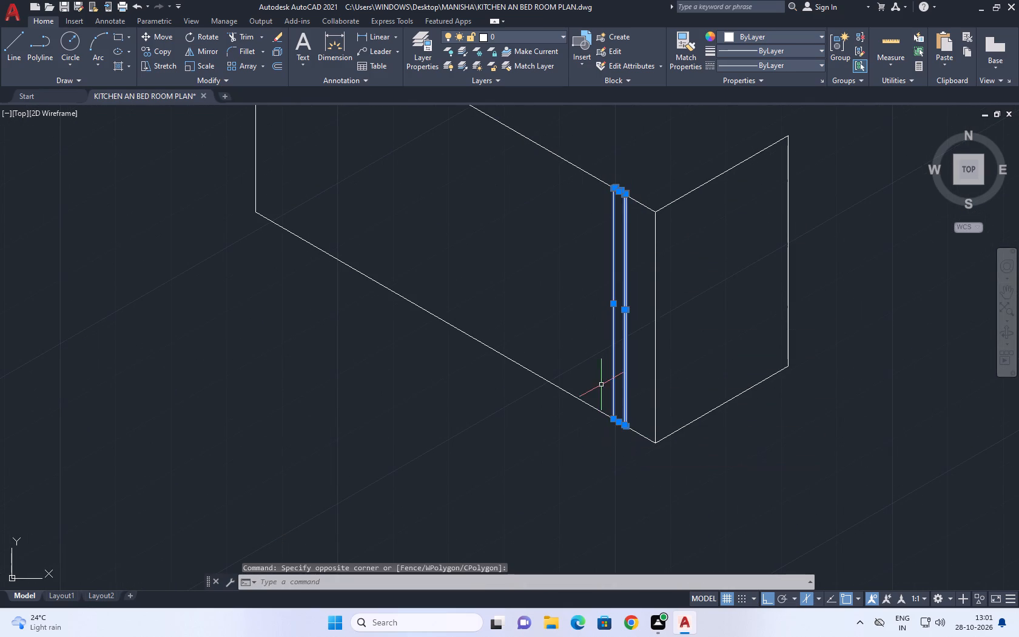
key("m")
key("space")
scroll(624, 194, "up", 5)
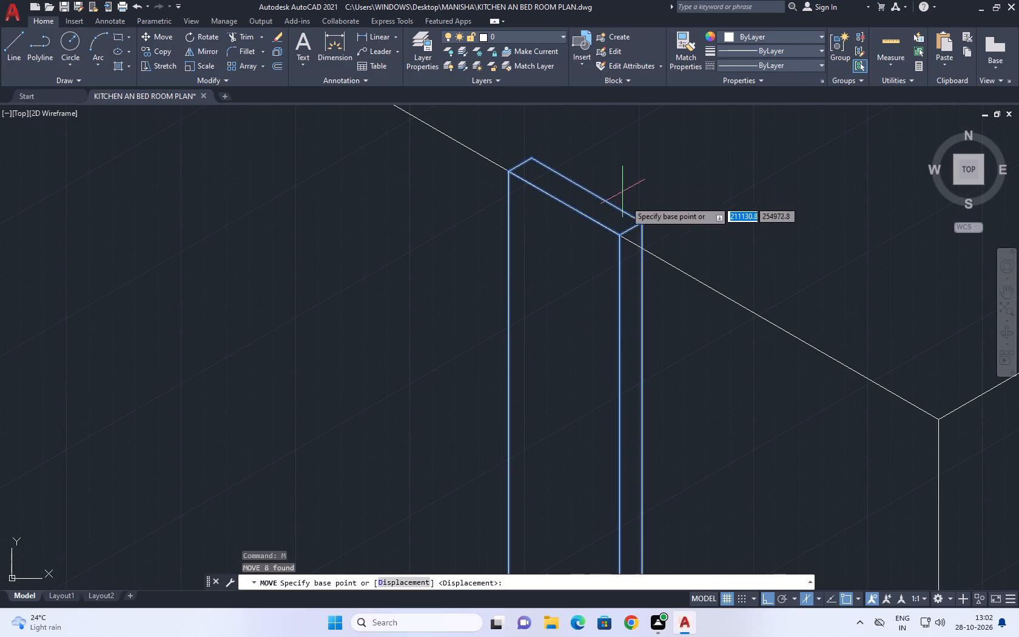
left_click(639, 223)
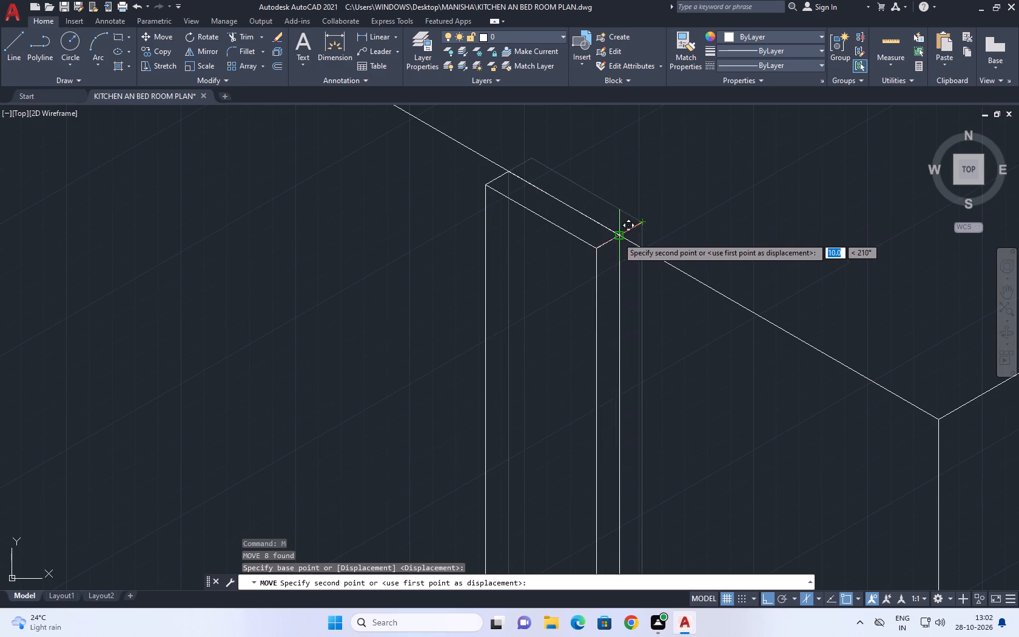
left_click(617, 237)
Trim the strip's three verticals at the box's bottom edge and remove the leftover slanted line below it.
scroll(647, 183, "down", 2)
middle_click_drag(667, 199, 654, 163)
scroll(654, 163, "down", 2)
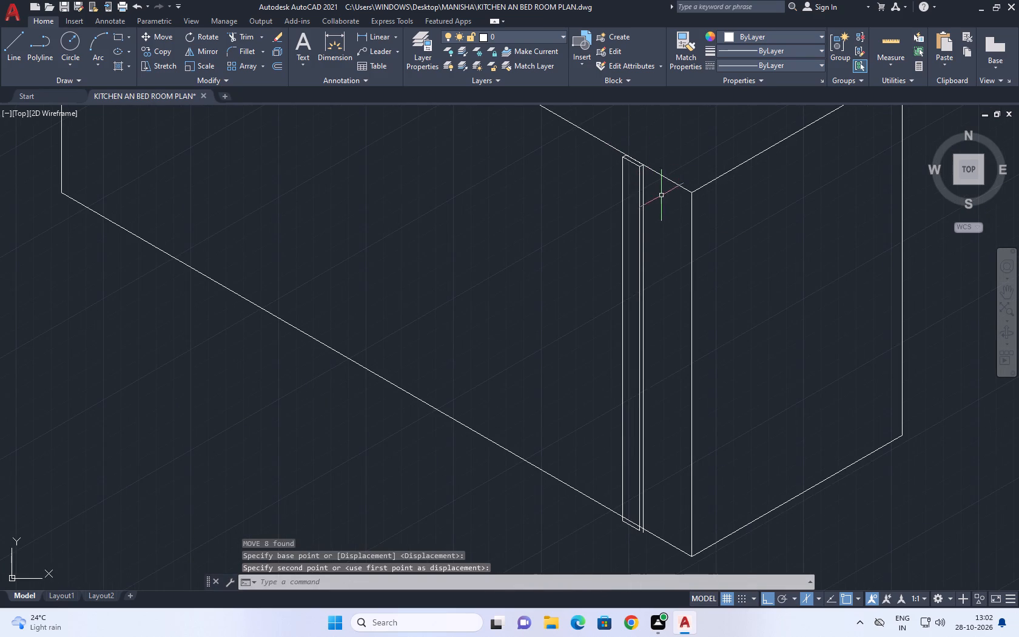
middle_click_drag(654, 340, 636, 221)
scroll(597, 405, "up", 2)
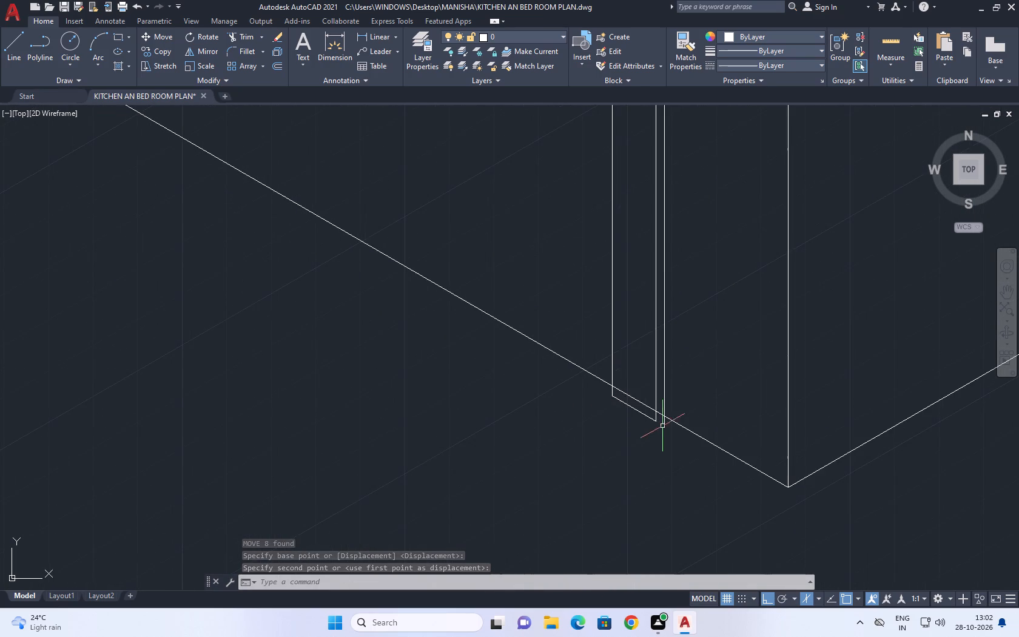
scroll(661, 428, "up", 3)
middle_click_drag(645, 434, 653, 462)
key("t")
key("r")
key("space")
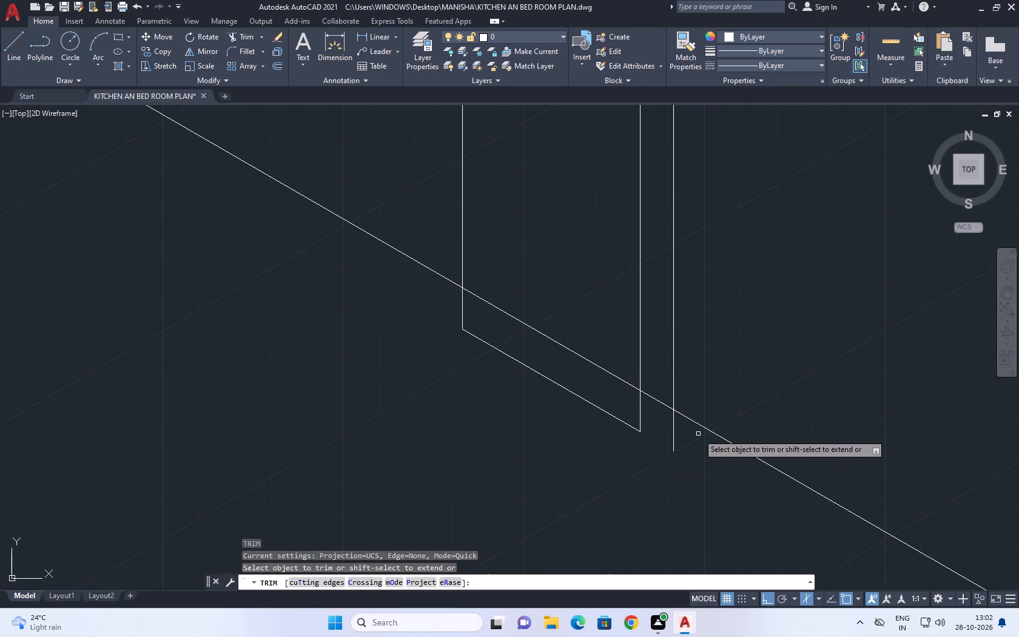
left_click(693, 439)
left_click(443, 298)
left_click(496, 354)
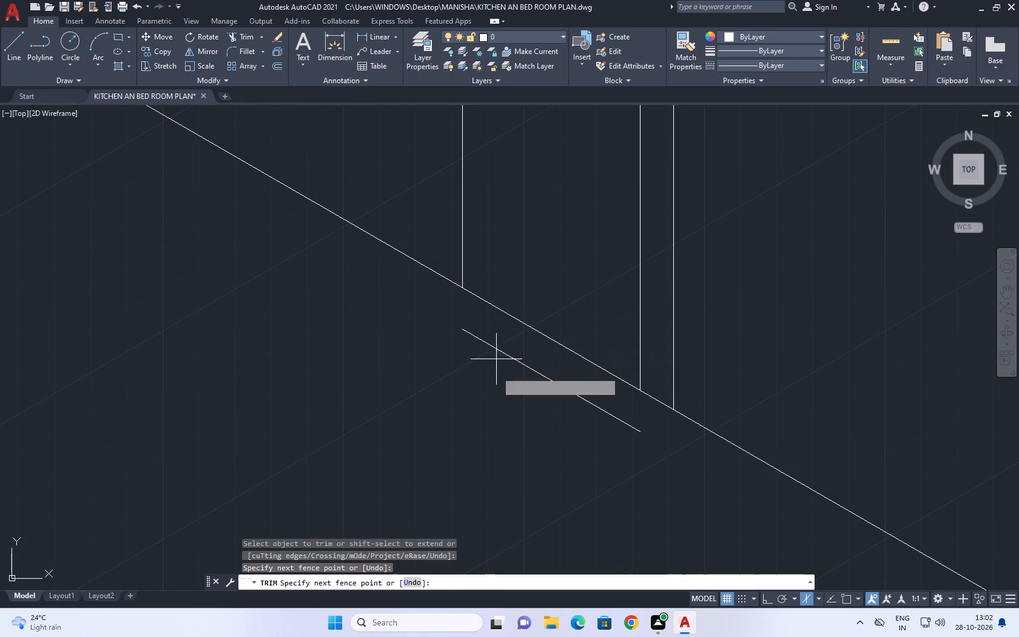
left_click(554, 374)
key("Escape")
Draw a line along the box's bottom edge joining the lower ends of the strip's two outermost verticals.
scroll(569, 399, "down", 3)
key("l")
key("space")
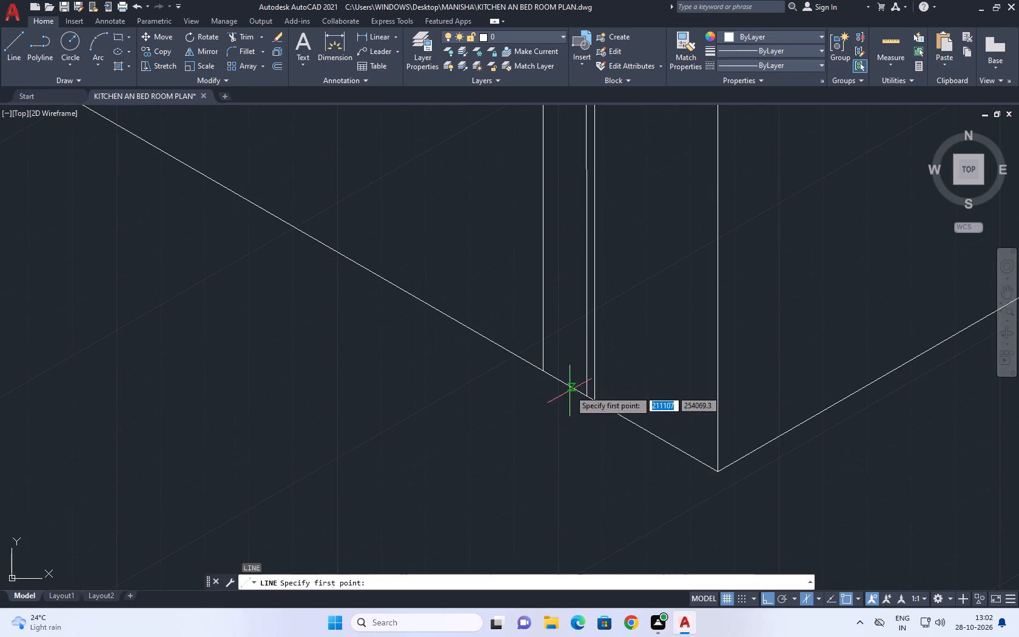
scroll(566, 388, "up", 2)
left_click(509, 349)
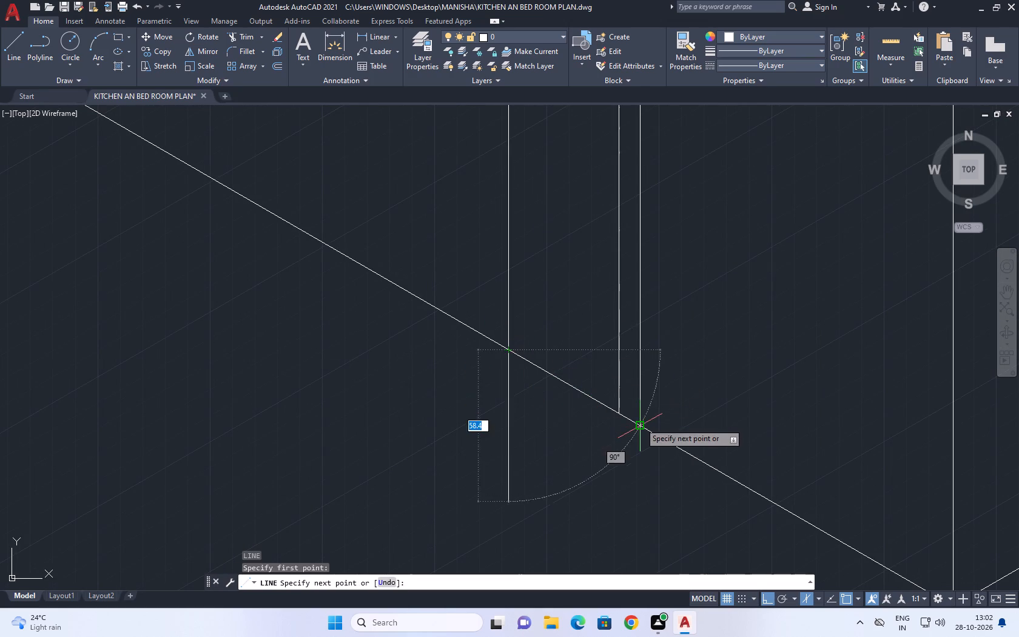
left_click(640, 423)
key("Escape")
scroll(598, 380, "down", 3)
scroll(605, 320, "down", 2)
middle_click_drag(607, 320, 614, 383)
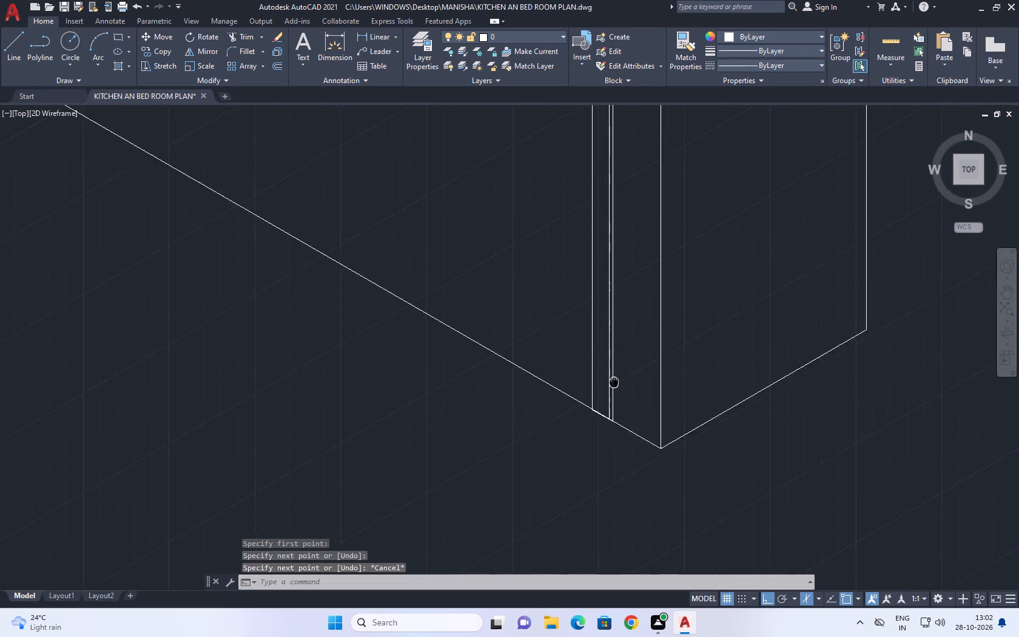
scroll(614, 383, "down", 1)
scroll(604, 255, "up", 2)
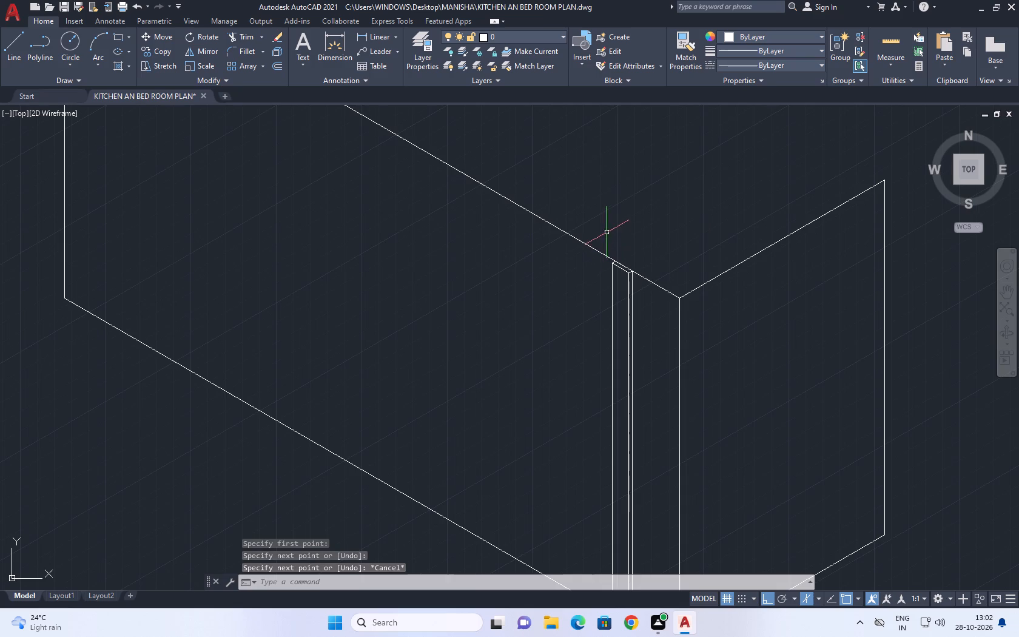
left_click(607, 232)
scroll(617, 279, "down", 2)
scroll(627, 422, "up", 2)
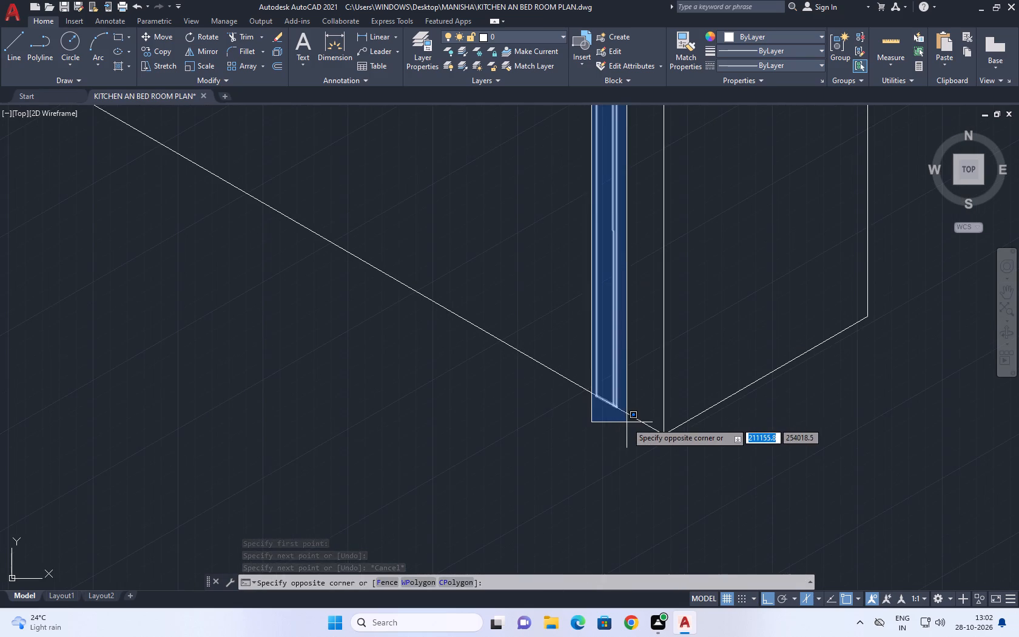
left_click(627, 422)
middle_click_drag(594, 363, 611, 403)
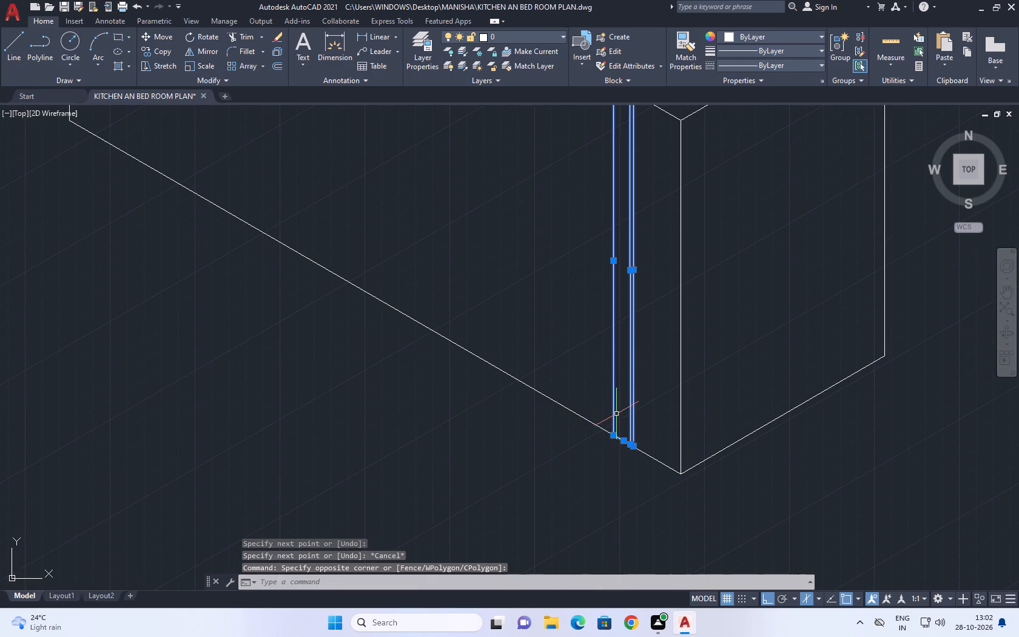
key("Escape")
Hatch the strip's wide front face with a solid fill in colour 205,105,40.
scroll(627, 383, "up", 1)
key("h")
key("space")
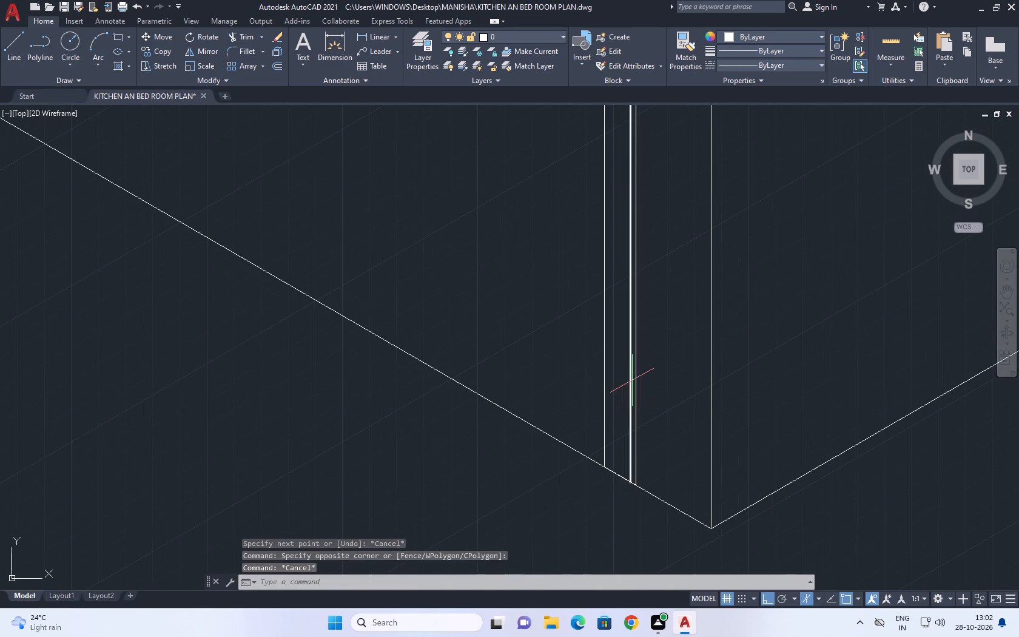
middle_click_drag(628, 369, 630, 391)
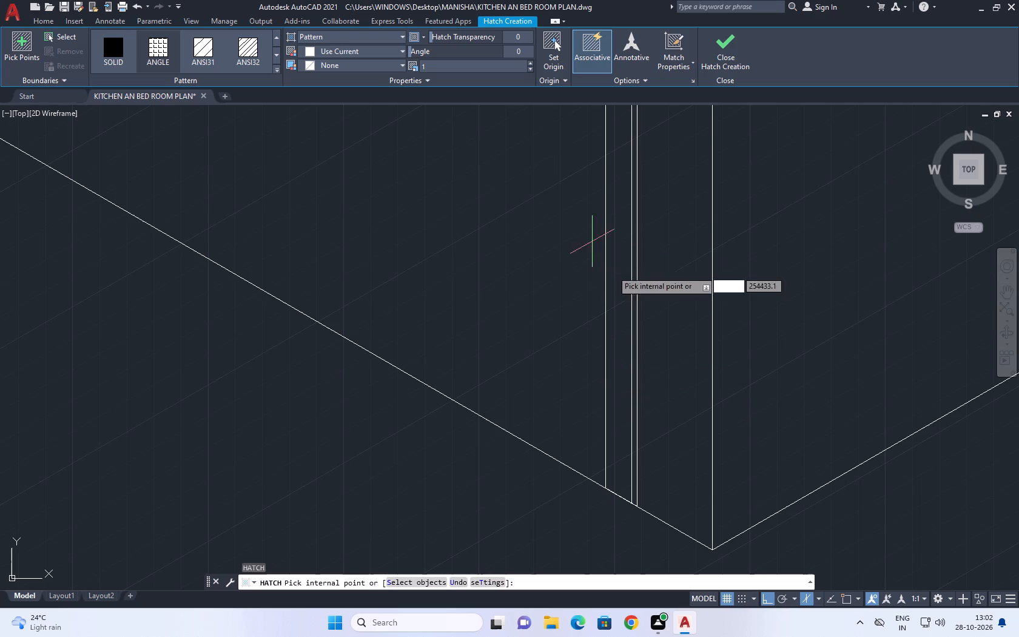
left_click(377, 33)
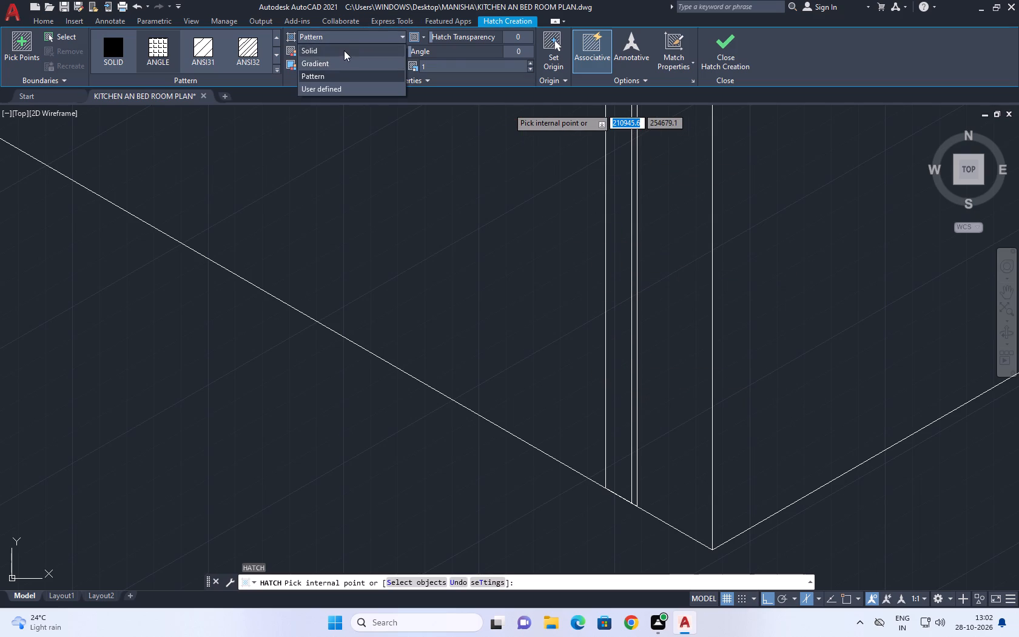
left_click(344, 50)
left_click(351, 49)
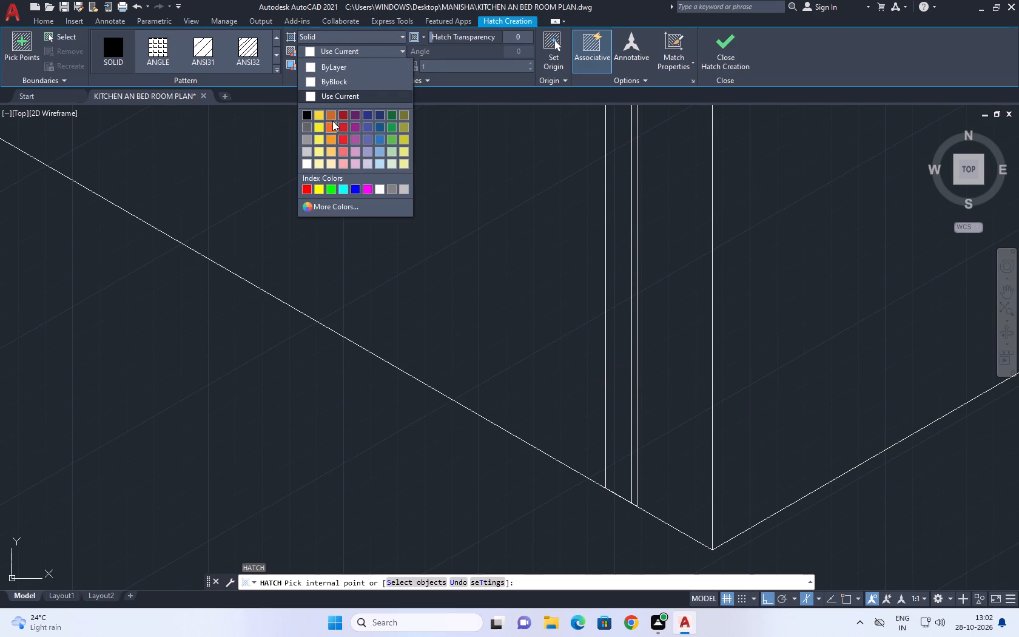
left_click(331, 115)
scroll(567, 339, "down", 3)
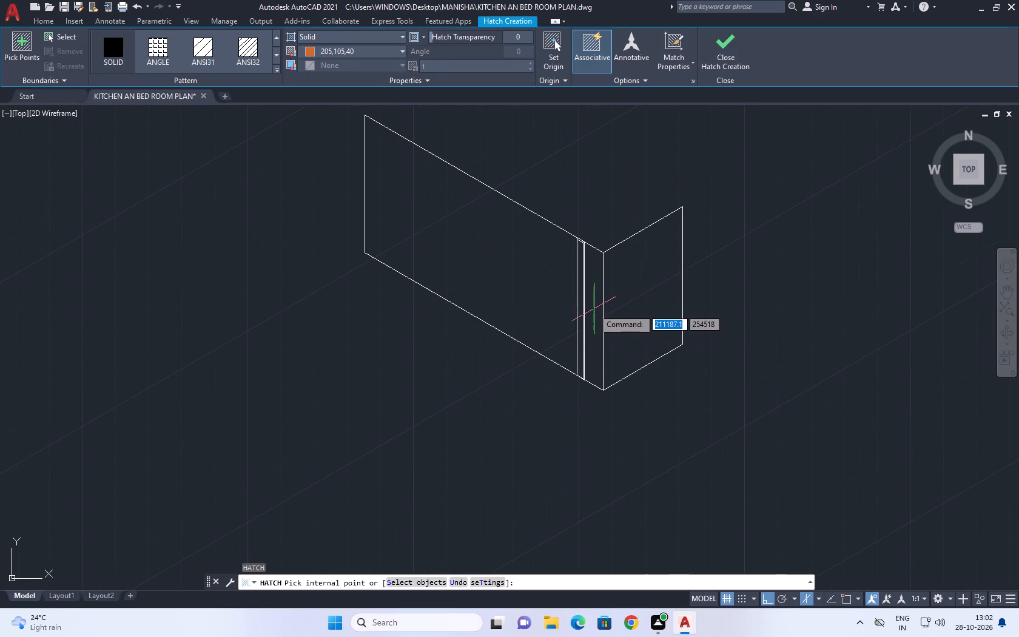
left_click(581, 288)
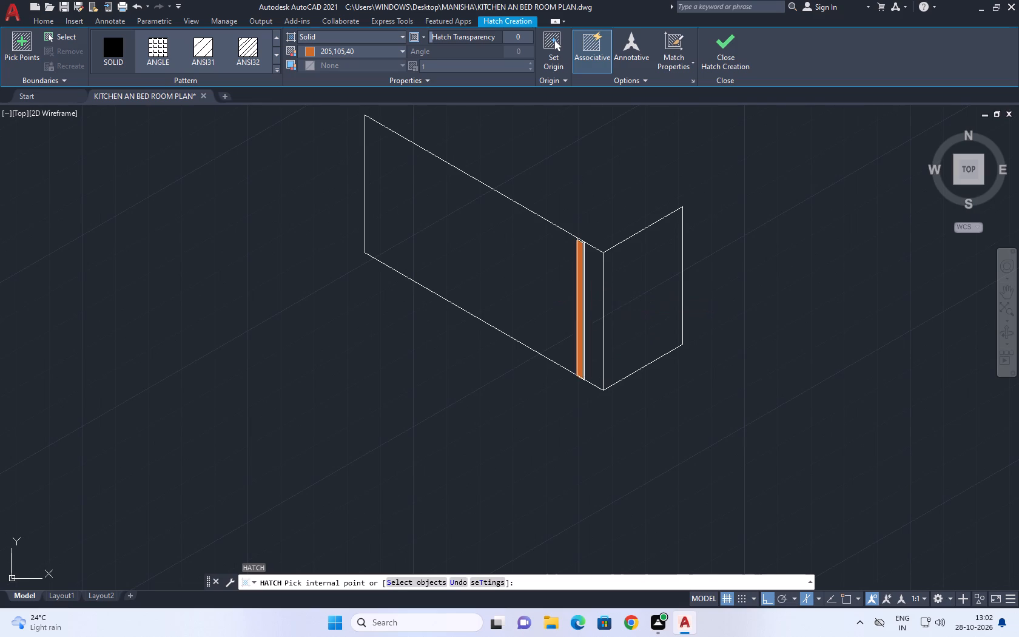
Add the strip's narrow side face and top face to the same solid hatch.
scroll(581, 308, "up", 3)
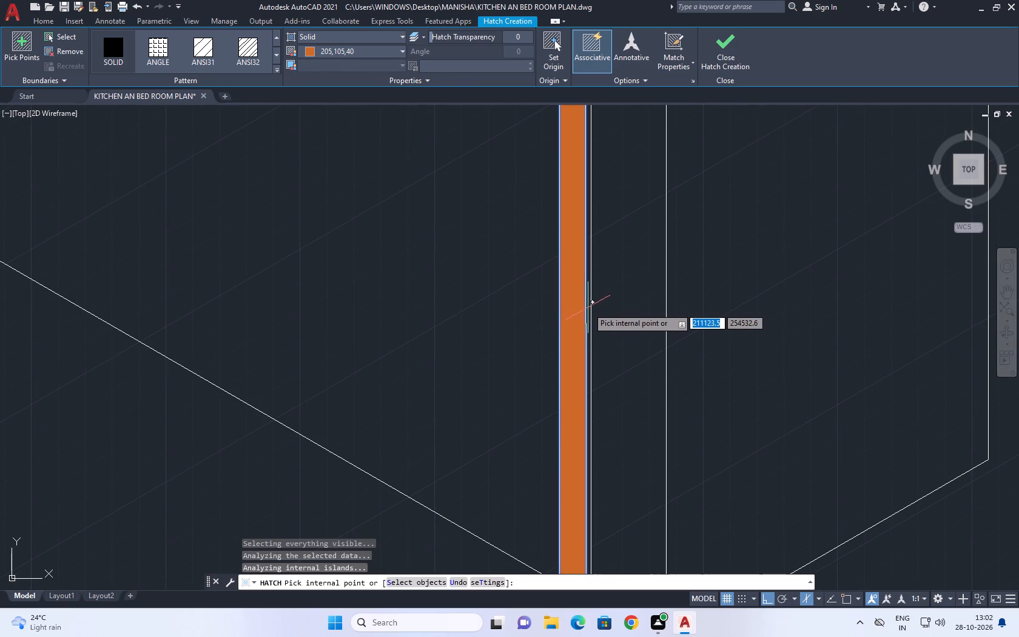
left_click(589, 309)
scroll(589, 312, "down", 4)
scroll(580, 275, "up", 6)
left_click(617, 241)
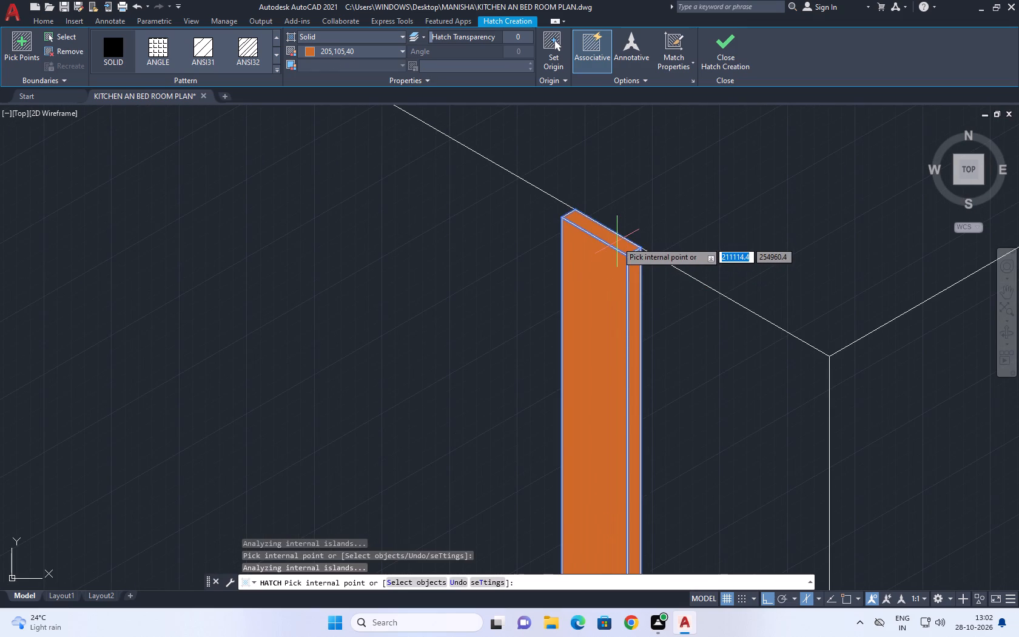
middle_click_drag(617, 241, 611, 317)
scroll(614, 326, "down", 5)
key("Escape")
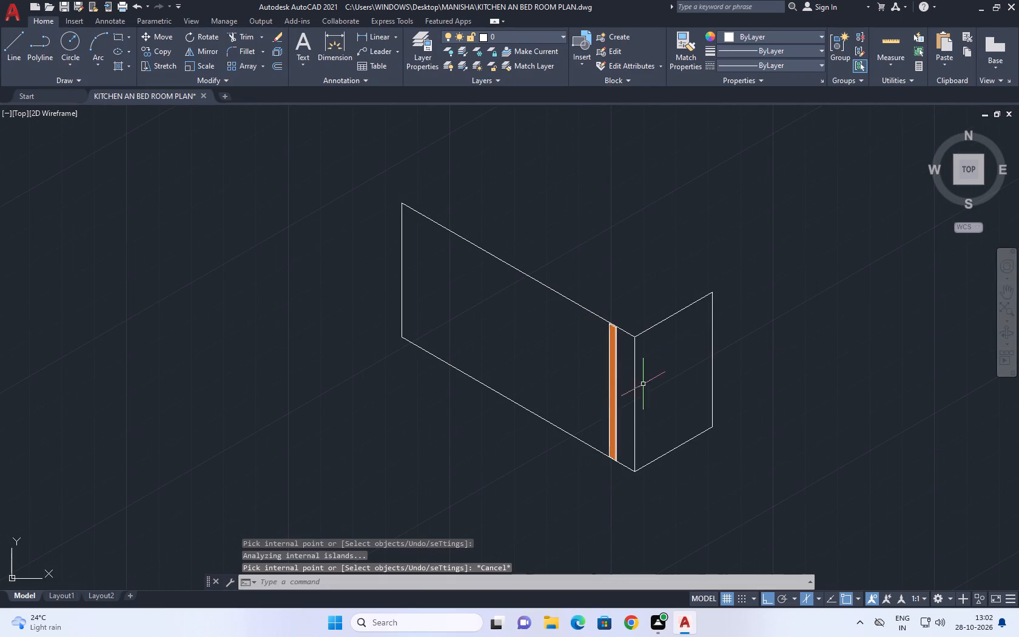
Convert the hatched strip with its outlines into a block named PANEL.
middle_click_drag(656, 397, 616, 265)
scroll(570, 168, "up", 2)
left_click_drag(556, 179, 556, 170)
scroll(587, 222, "down", 1)
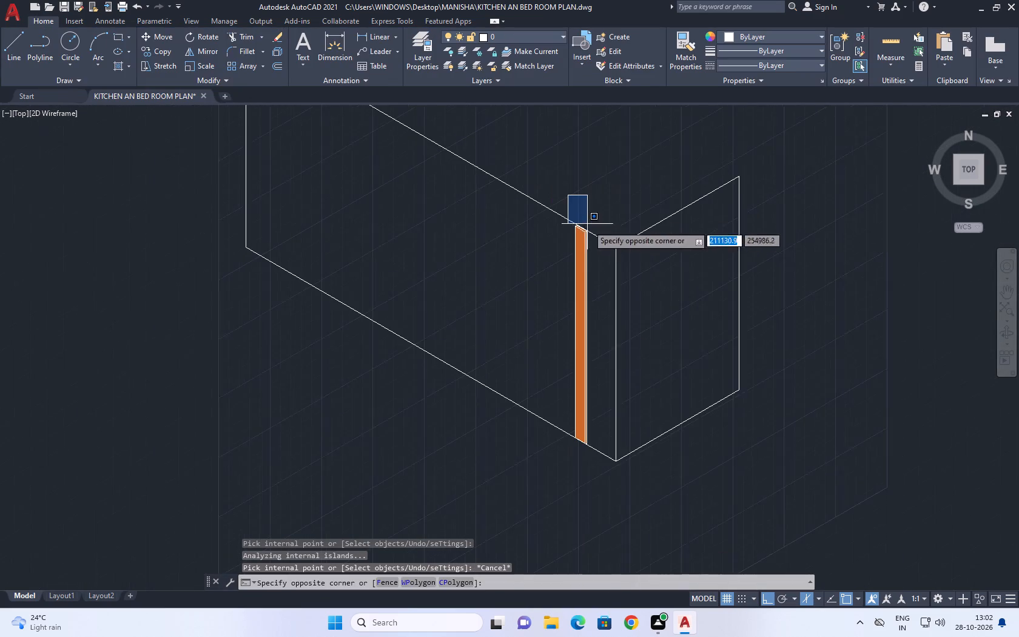
left_click(591, 457)
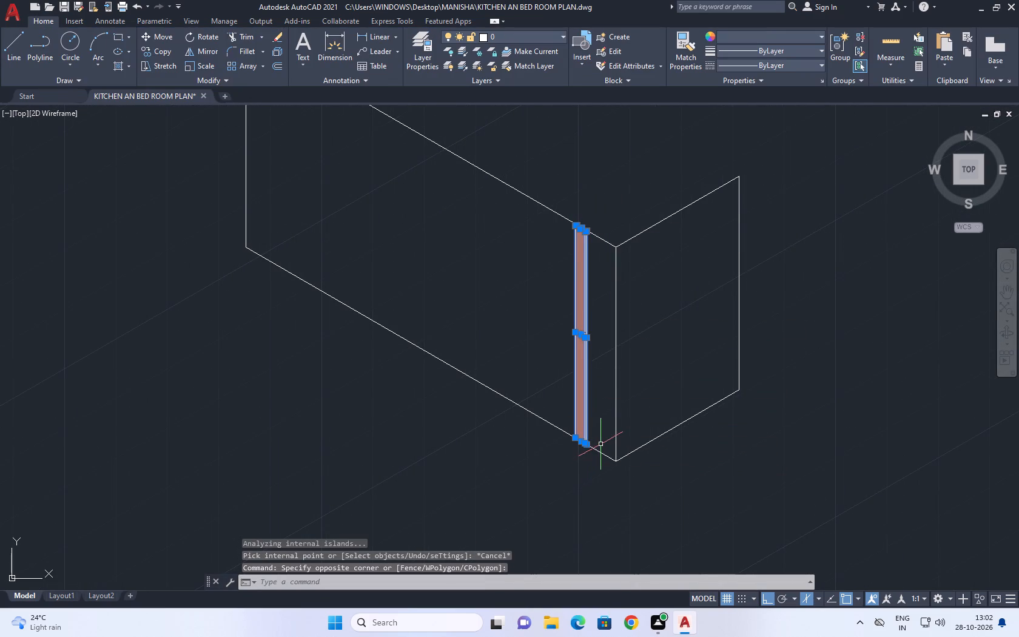
key("b")
key("space")
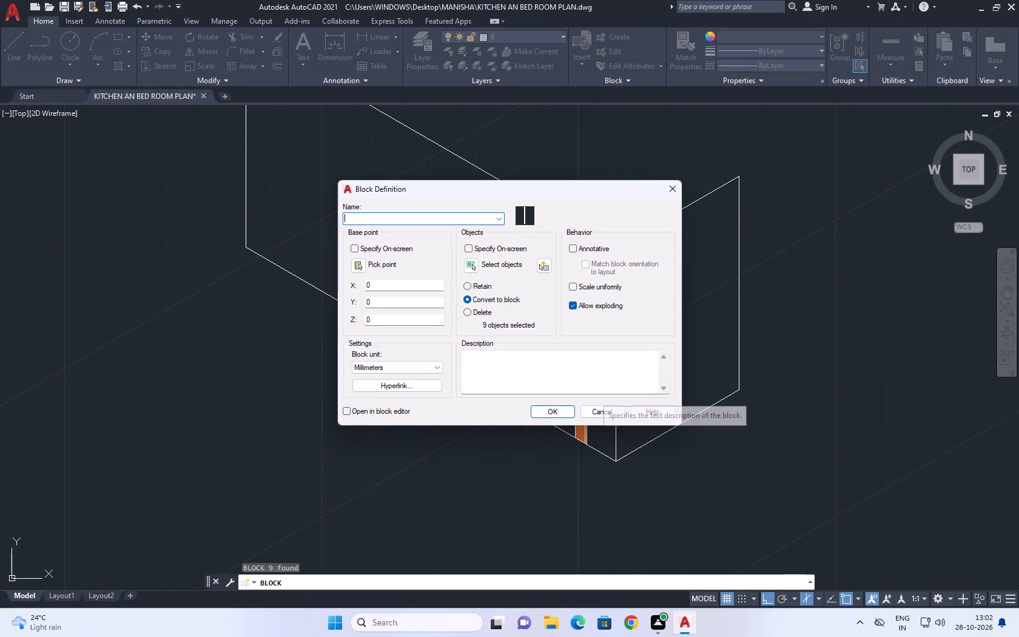
key("r")
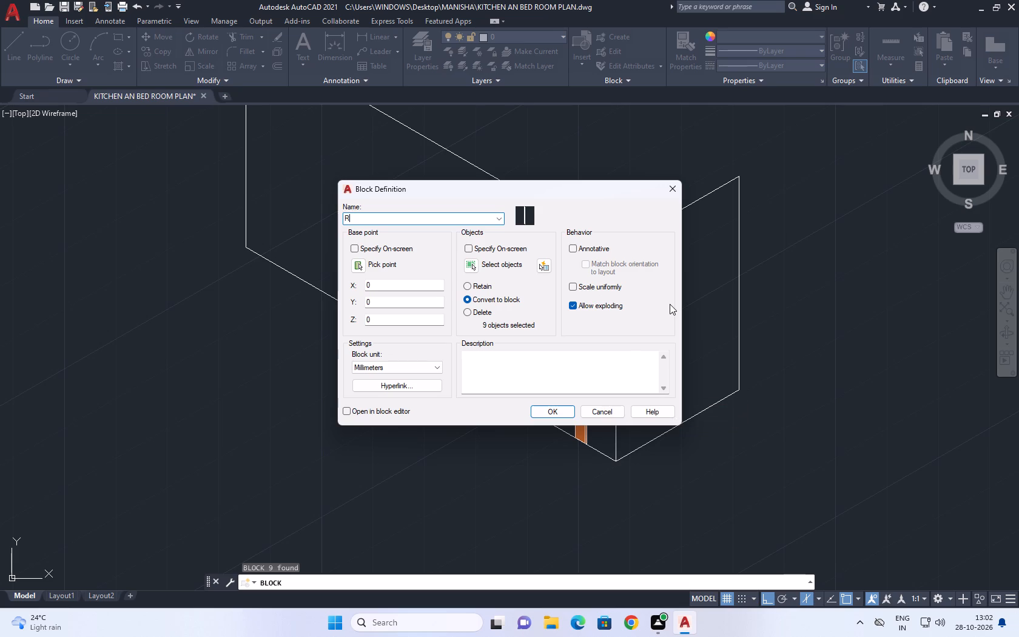
key("BackSpace")
key("BackSpace")
type("PANEL")
left_click(563, 413)
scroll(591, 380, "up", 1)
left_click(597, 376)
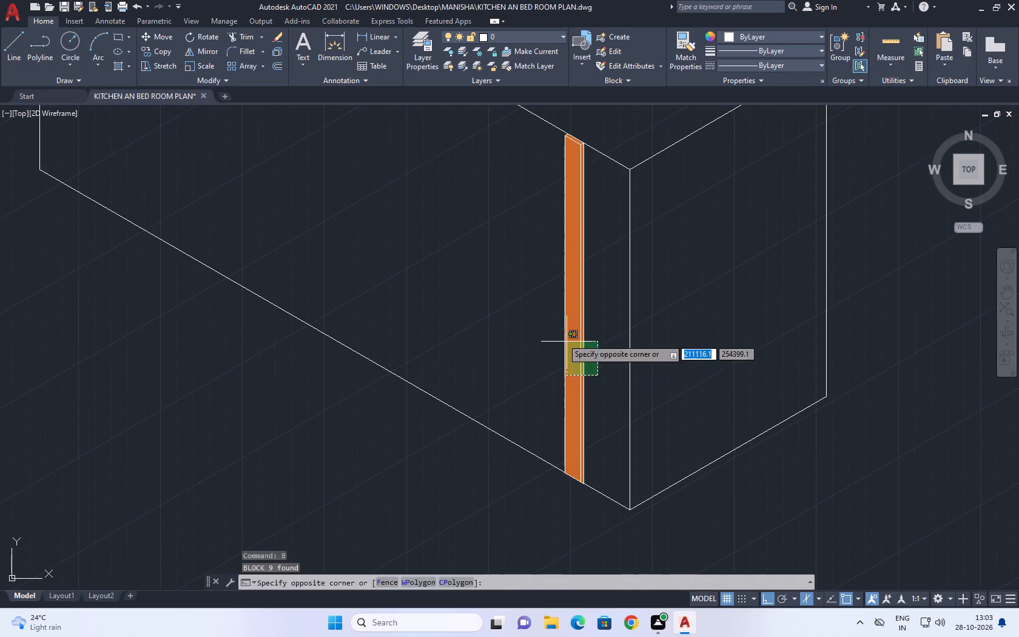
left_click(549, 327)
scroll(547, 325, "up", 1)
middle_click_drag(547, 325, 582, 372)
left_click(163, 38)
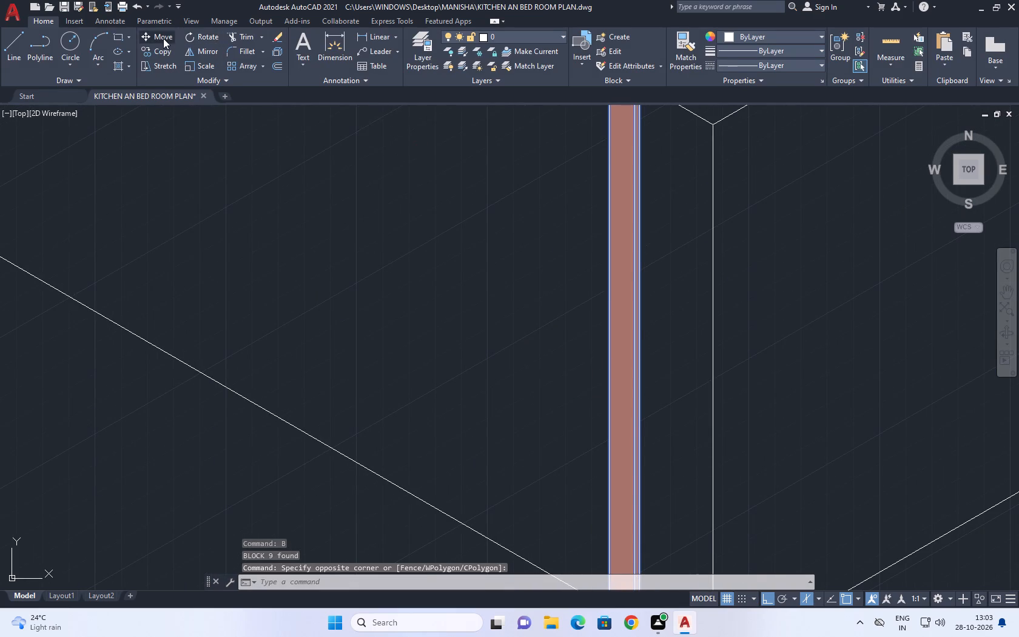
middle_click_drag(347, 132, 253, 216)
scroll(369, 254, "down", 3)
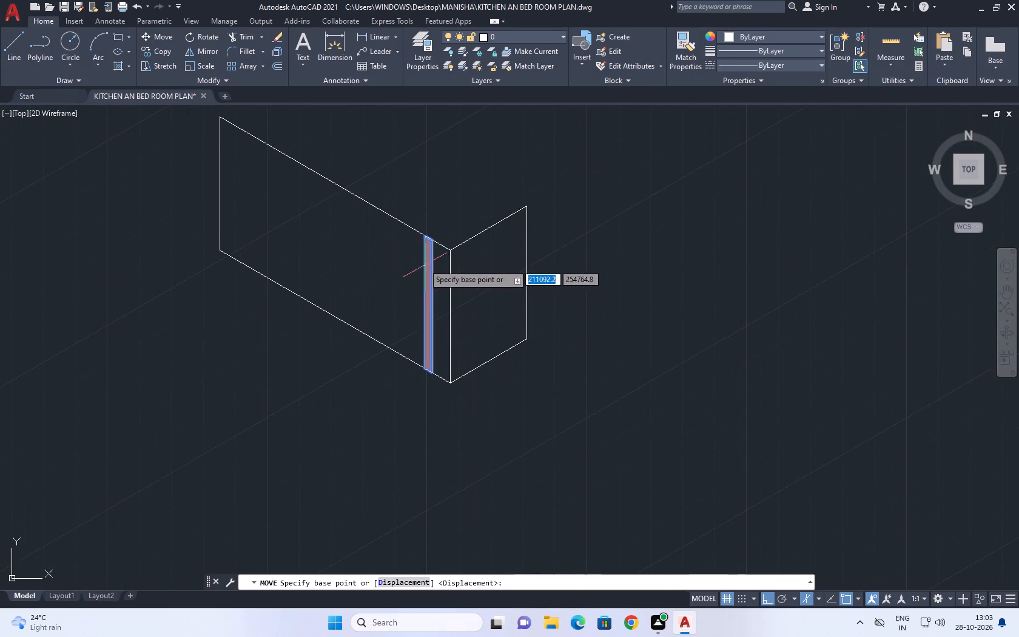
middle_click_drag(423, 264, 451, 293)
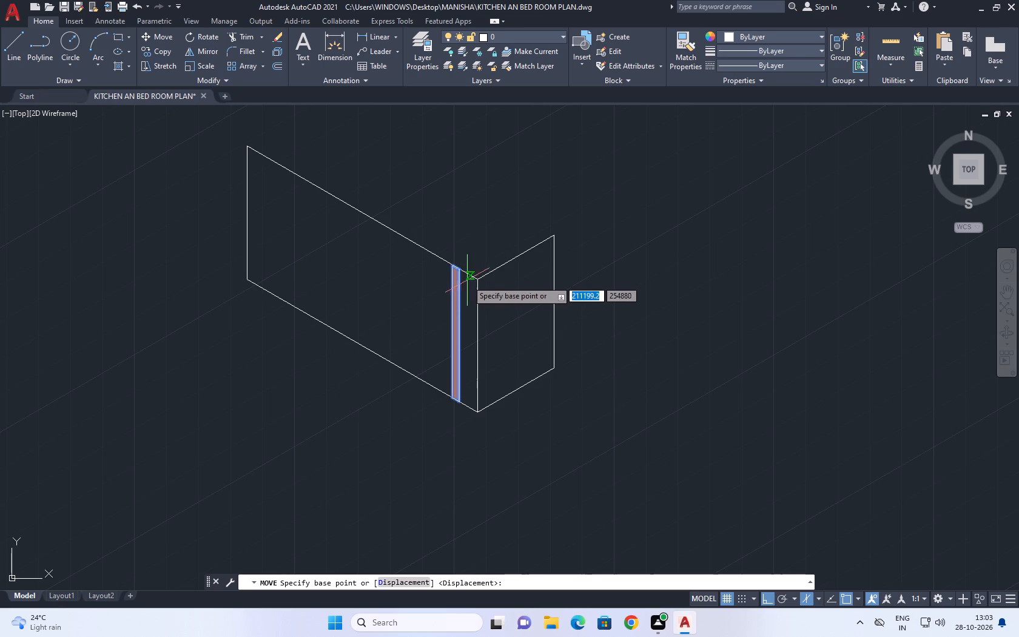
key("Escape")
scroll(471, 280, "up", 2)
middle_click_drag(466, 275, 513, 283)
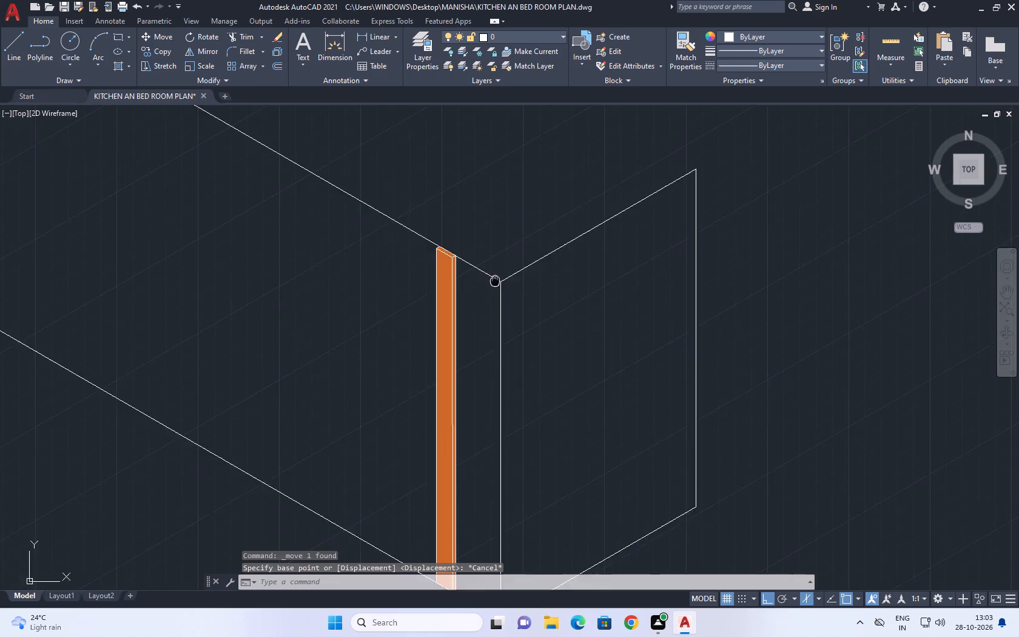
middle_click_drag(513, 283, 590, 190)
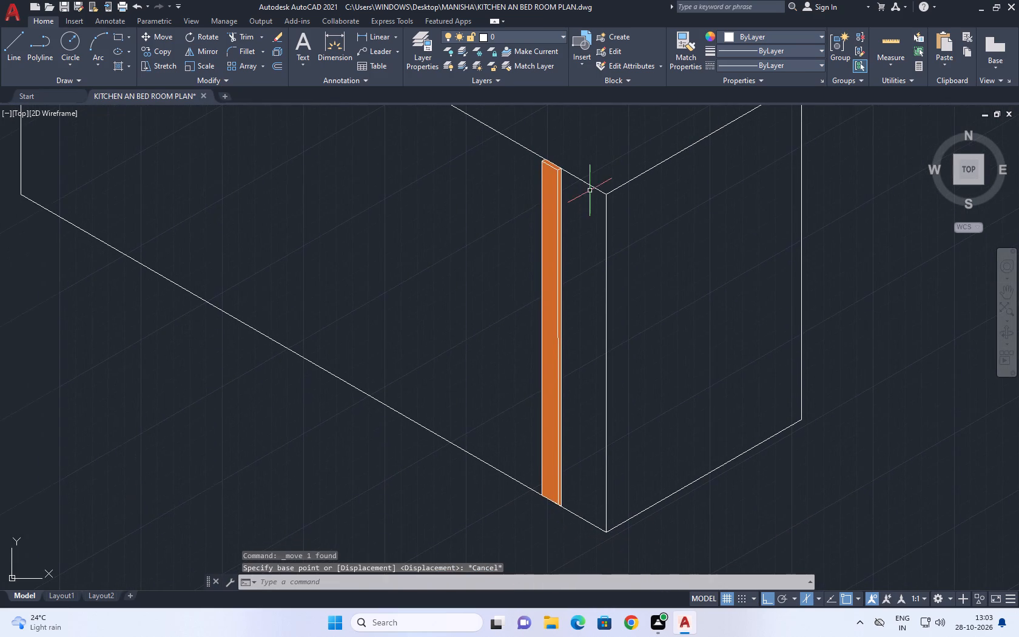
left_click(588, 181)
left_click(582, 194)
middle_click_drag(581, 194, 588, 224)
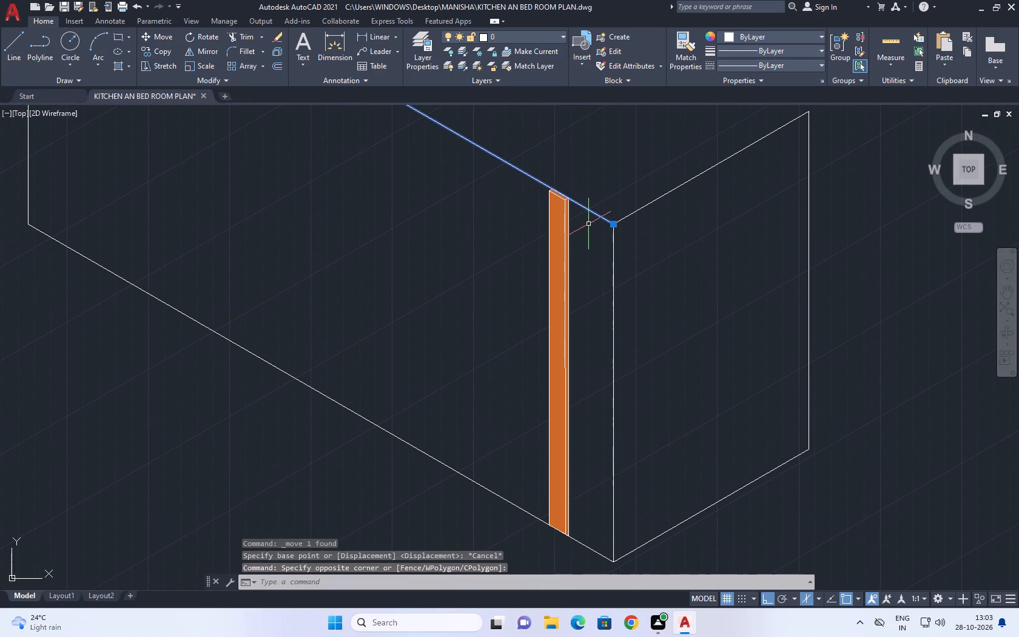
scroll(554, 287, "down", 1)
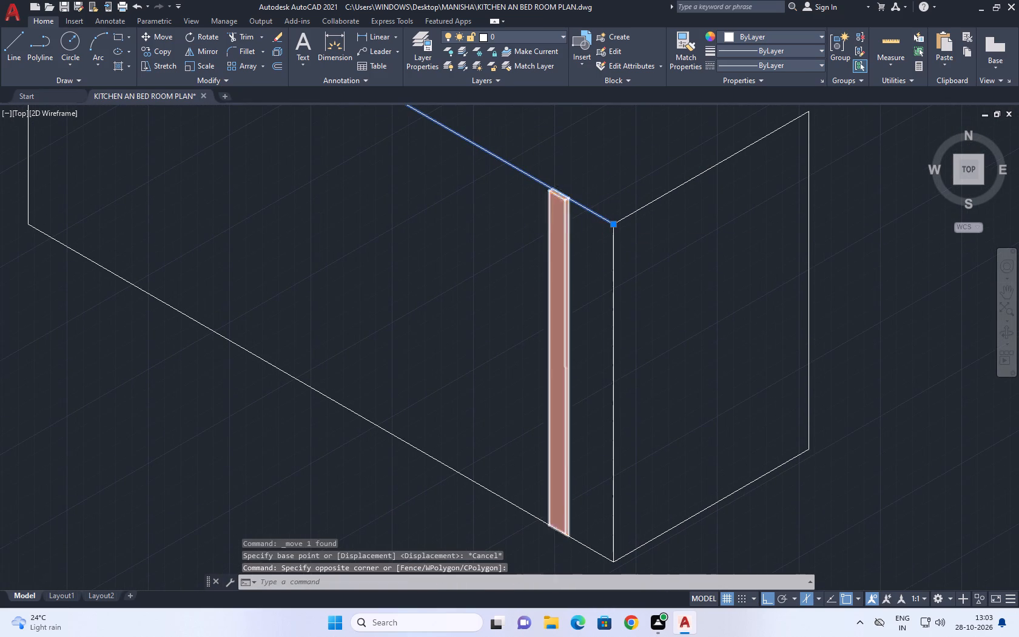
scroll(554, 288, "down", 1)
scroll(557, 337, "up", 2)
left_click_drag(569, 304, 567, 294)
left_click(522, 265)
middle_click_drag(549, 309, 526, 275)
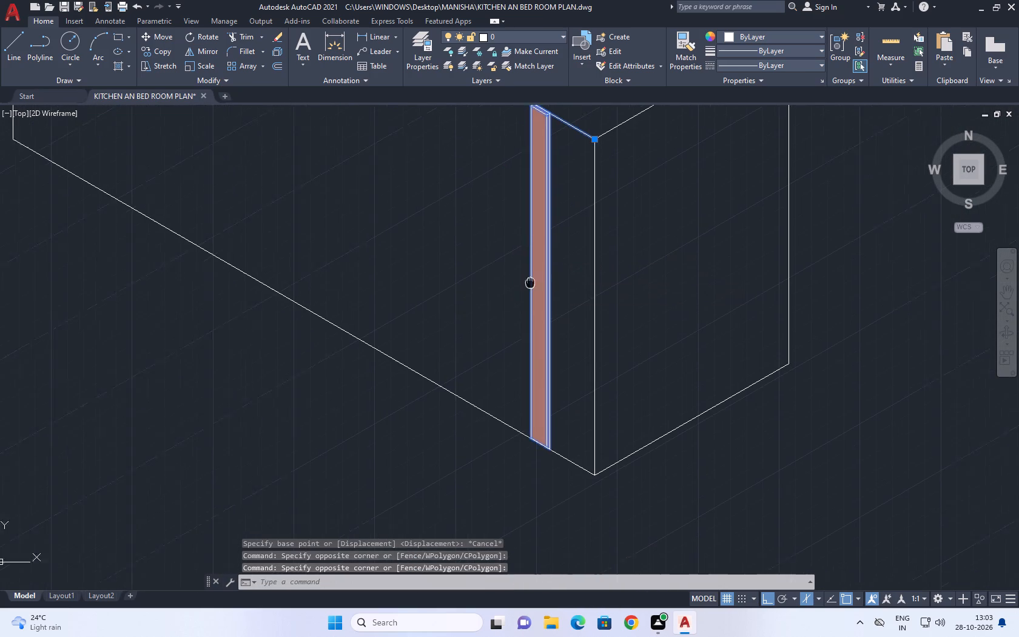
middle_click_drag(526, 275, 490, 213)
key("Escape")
Move the PANEL block off the long face to the empty space beyond the box's short side.
left_click_drag(523, 286, 514, 278)
left_click(473, 234)
type("M")
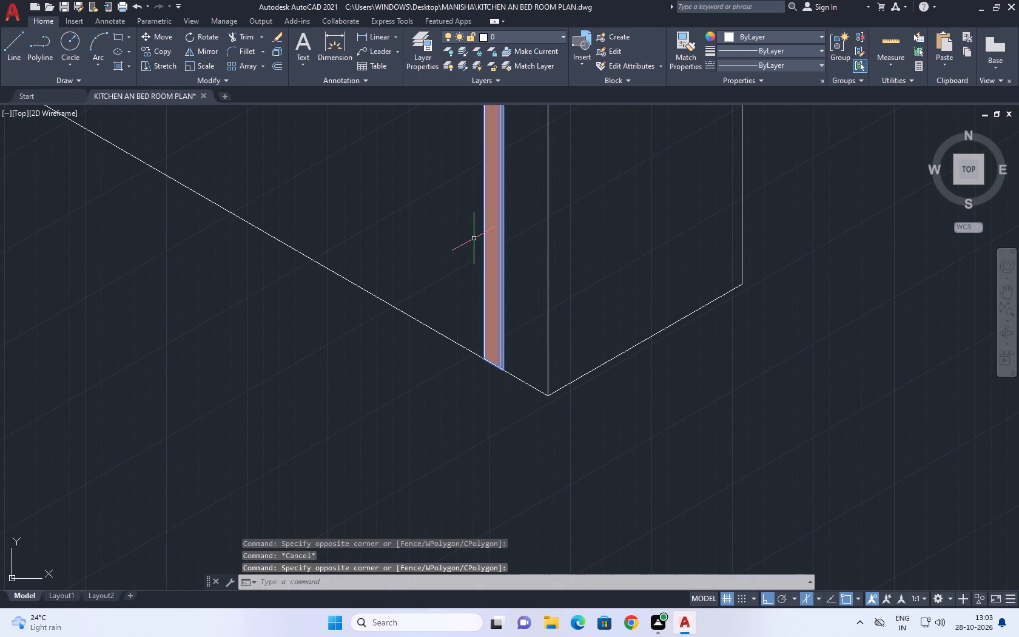
key("space")
left_click(473, 250)
left_click(778, 339)
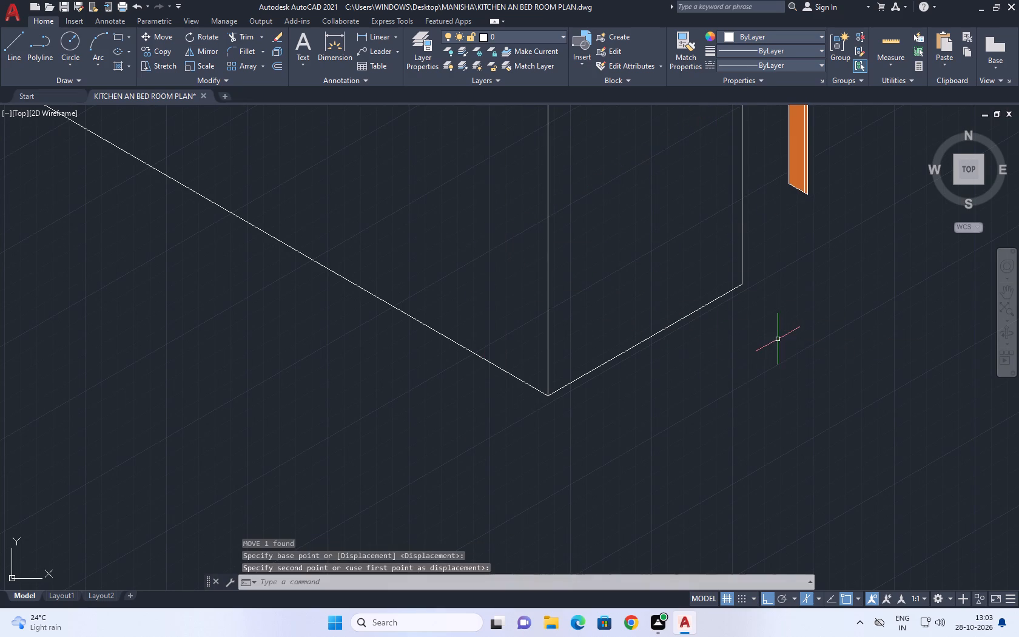
Copy the top edge of the box's long face 20 straight down.
scroll(548, 285, "down", 2)
middle_click_drag(547, 279, 641, 345)
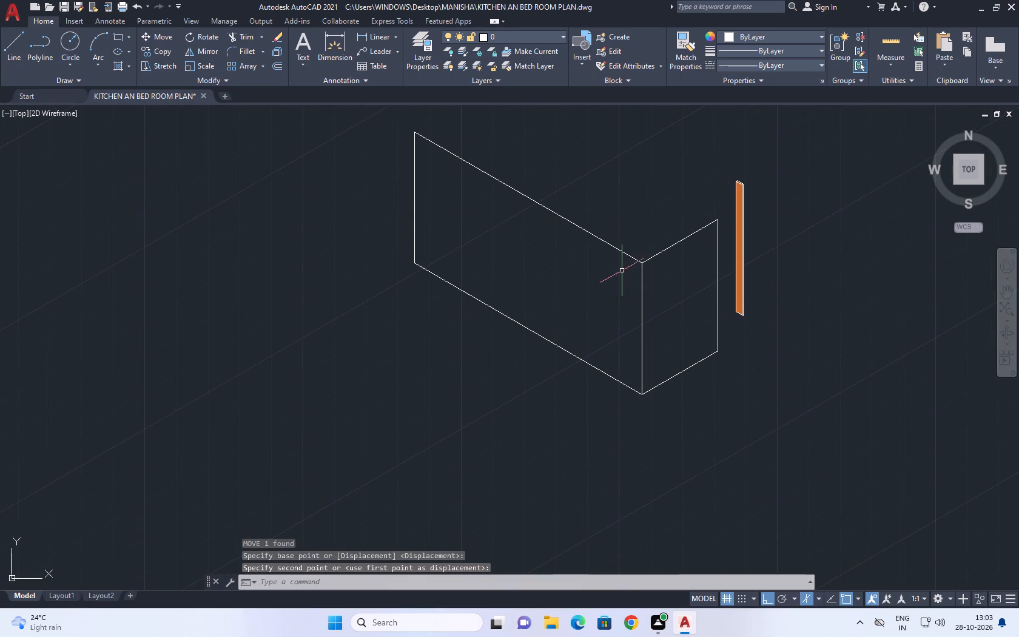
left_click(614, 249)
type("CO")
key("space")
left_click(604, 254)
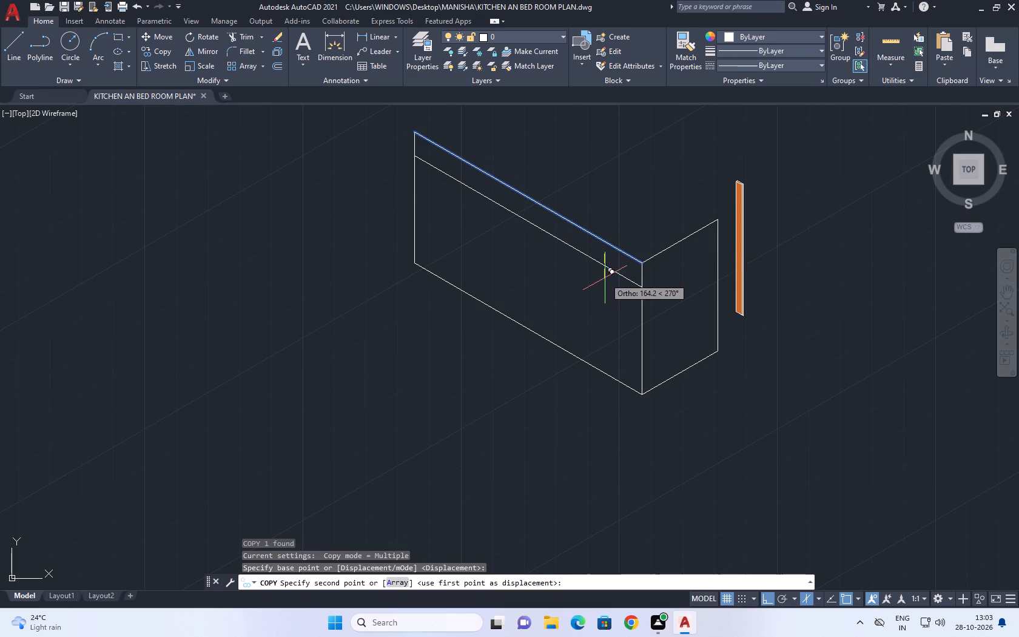
type("20")
key("Return")
key("Escape")
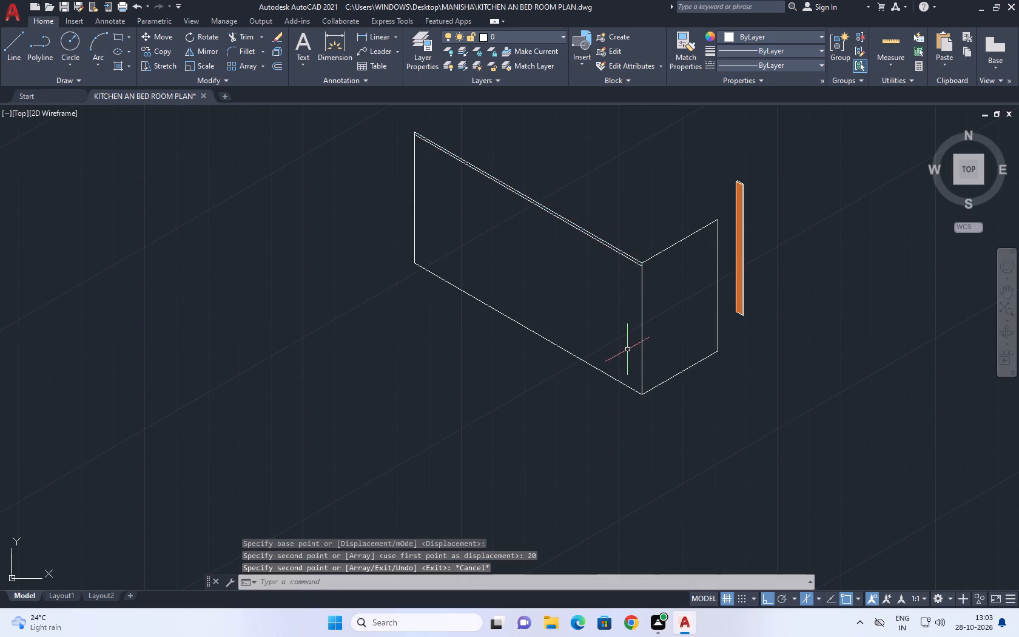
Copy the box's front corner vertical 20 inward along the long face, using the left isoplane.
left_click(654, 362)
left_click(608, 326)
key("c")
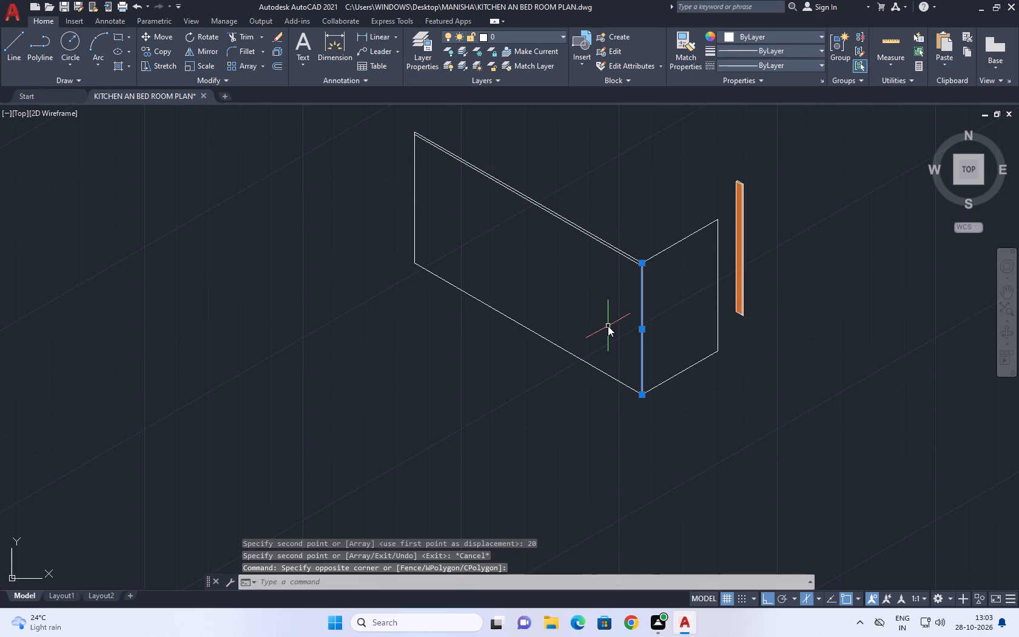
key("o")
key("space")
left_click(622, 342)
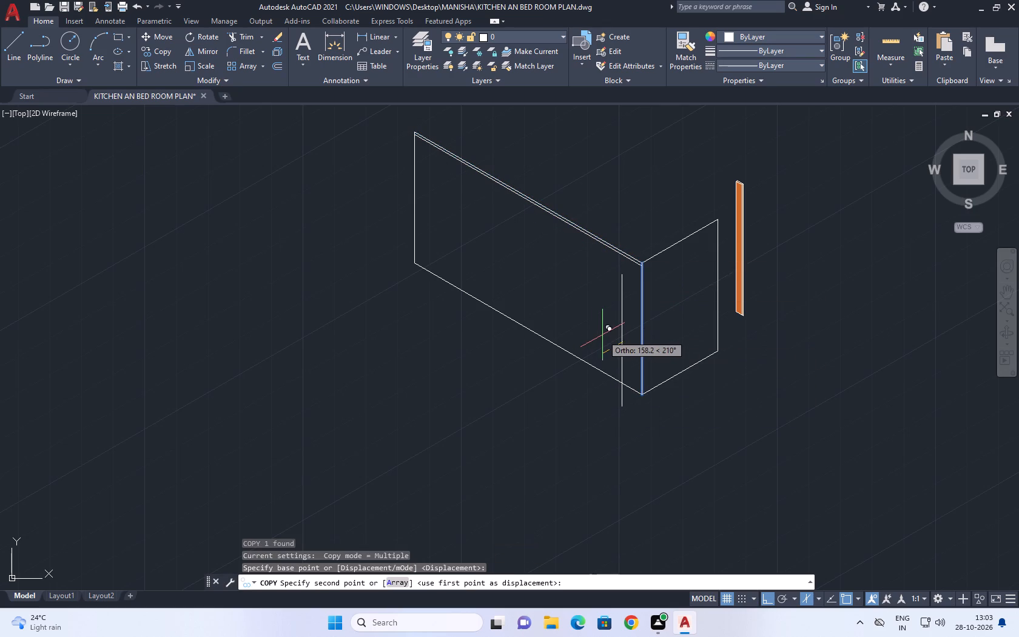
key("F5")
type("20")
key("Return")
key("Escape")
Trim the overlapping ends where the two offset copies cross near the box's front top corner.
middle_click_drag(580, 289, 604, 343)
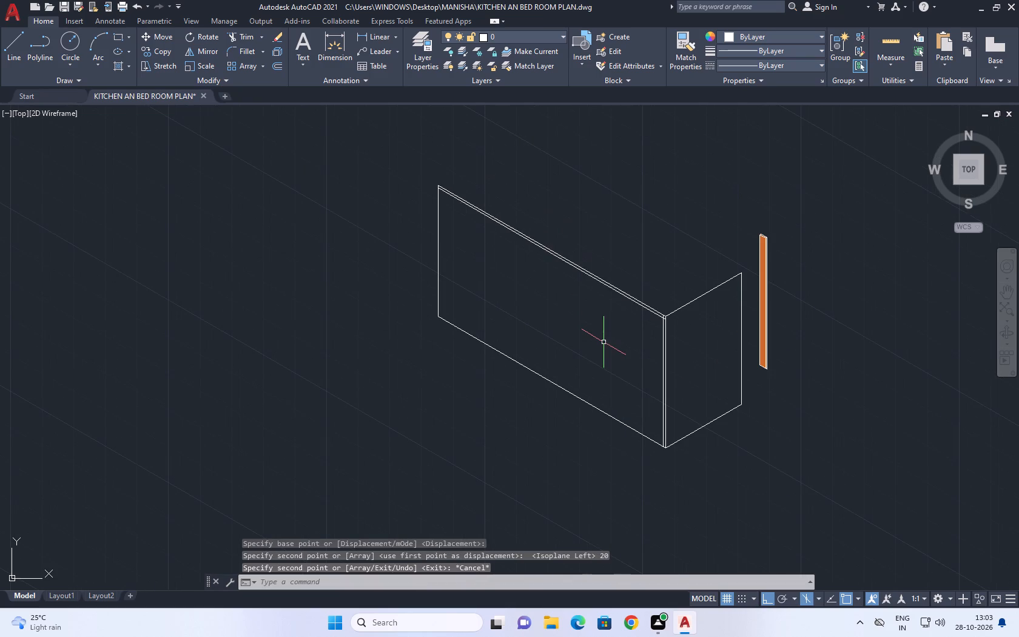
type("TR")
key("space")
scroll(648, 323, "up", 3)
scroll(691, 300, "up", 4)
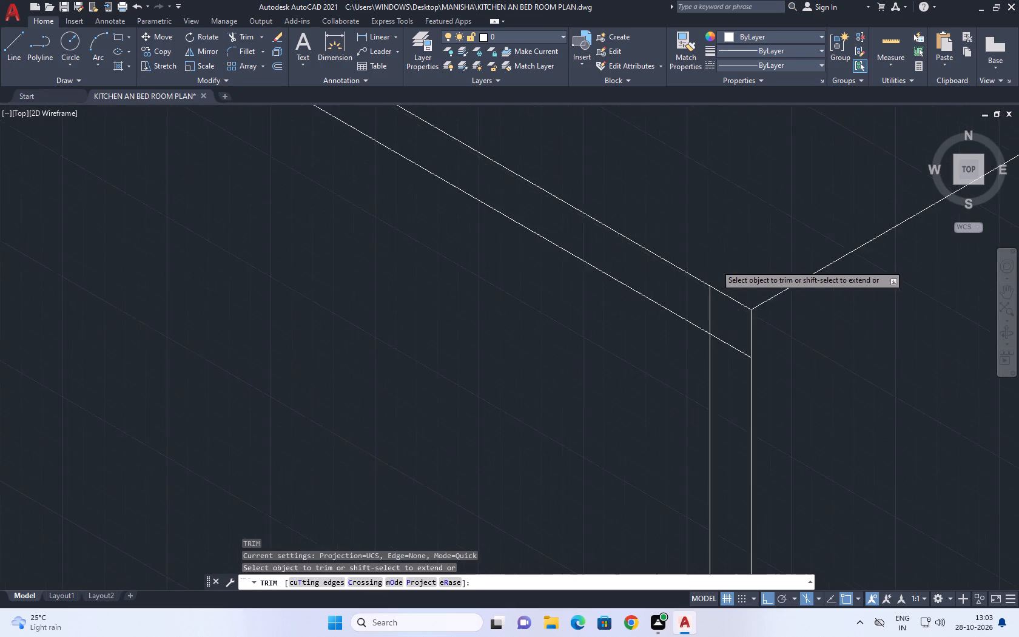
left_click(733, 405)
left_click(690, 330)
scroll(761, 365, "down", 7)
key("Escape")
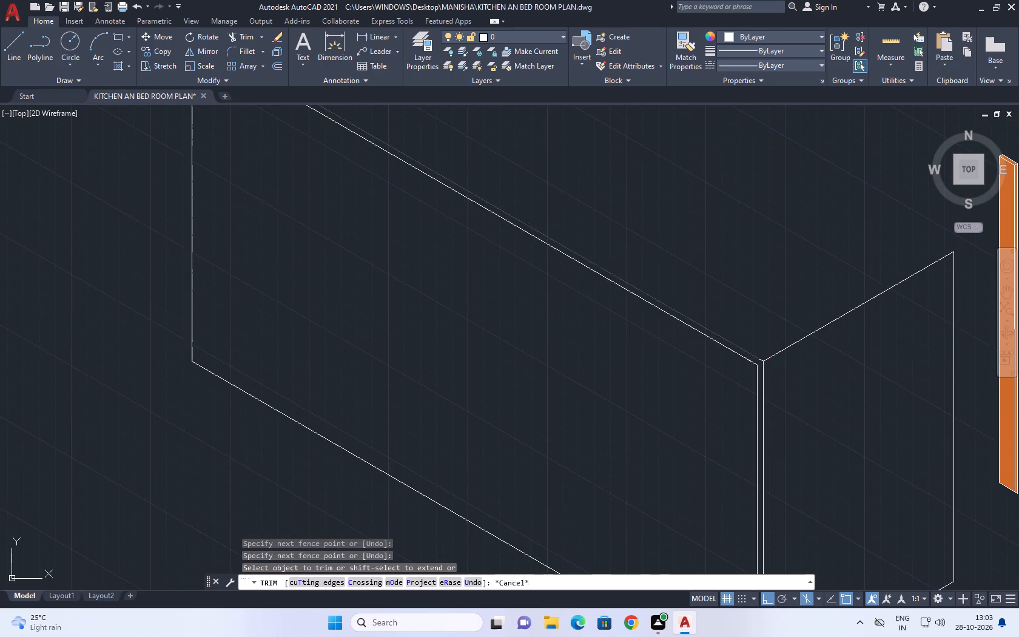
Copy the long face's bottom edge 150 inward along the box's depth in the top isoplane, undoing a first copy at 30.
scroll(679, 332, "down", 4)
scroll(591, 288, "up", 2)
middle_click_drag(644, 338, 610, 302)
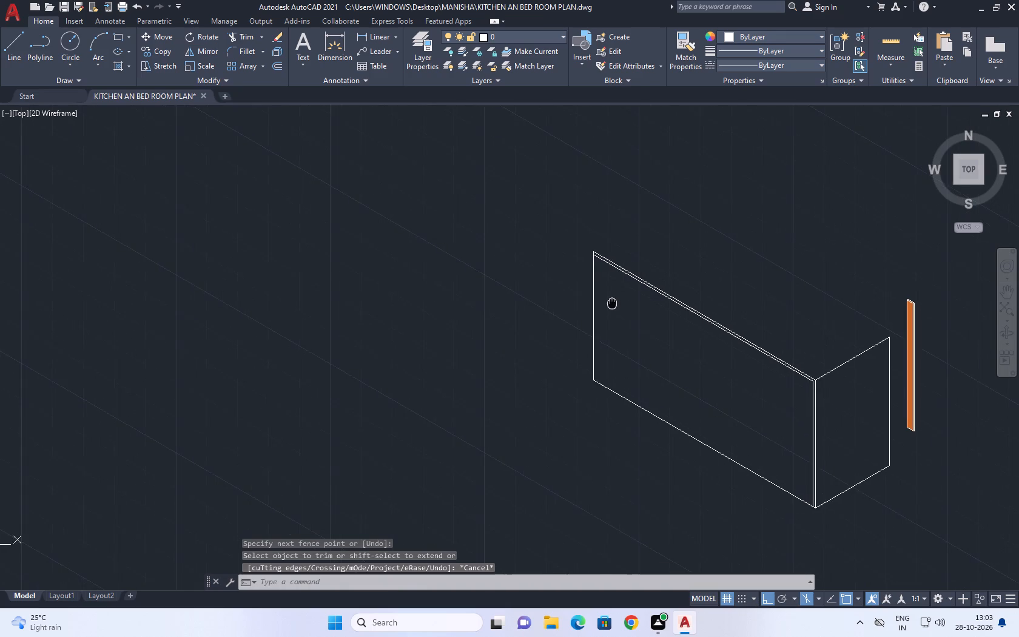
middle_click_drag(610, 302, 530, 306)
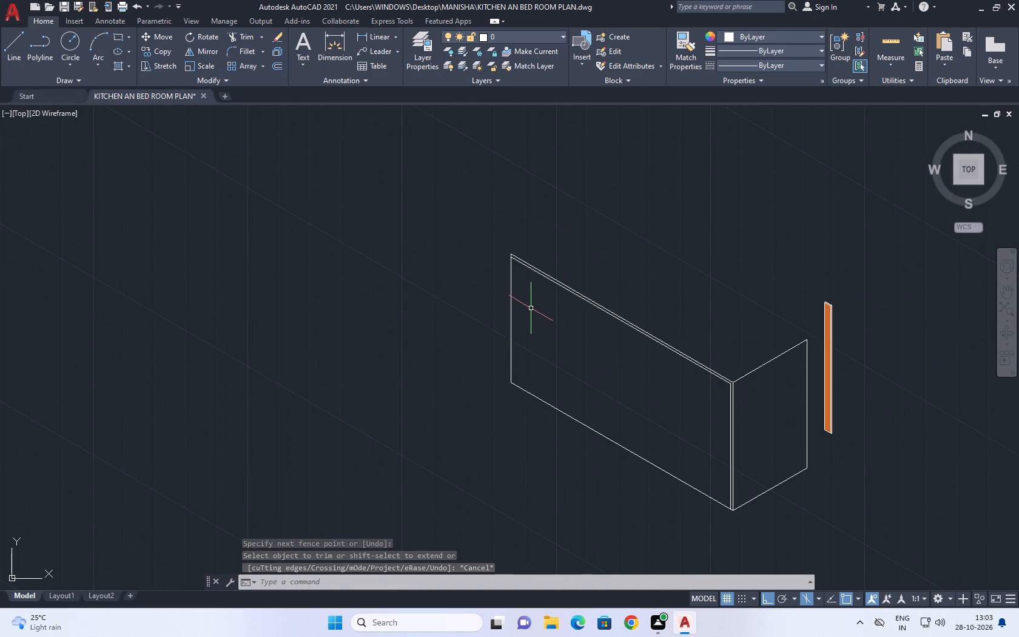
scroll(531, 309, "down", 2)
scroll(533, 316, "up", 2)
middle_click_drag(462, 311, 368, 296)
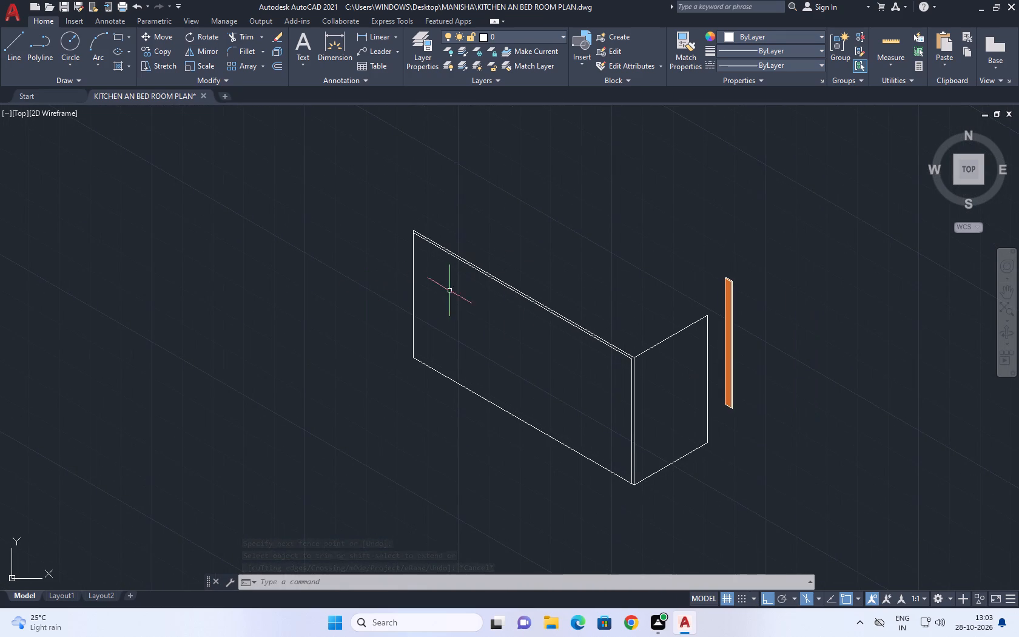
middle_click_drag(489, 367, 425, 343)
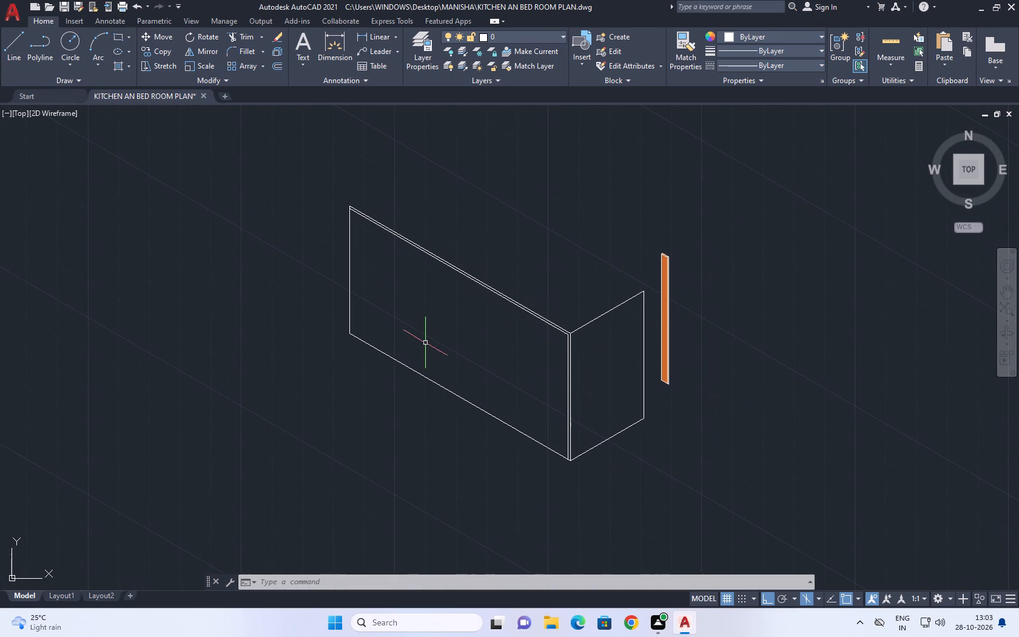
left_click(485, 405)
left_click(478, 416)
middle_click_drag(483, 396, 477, 417)
key("c")
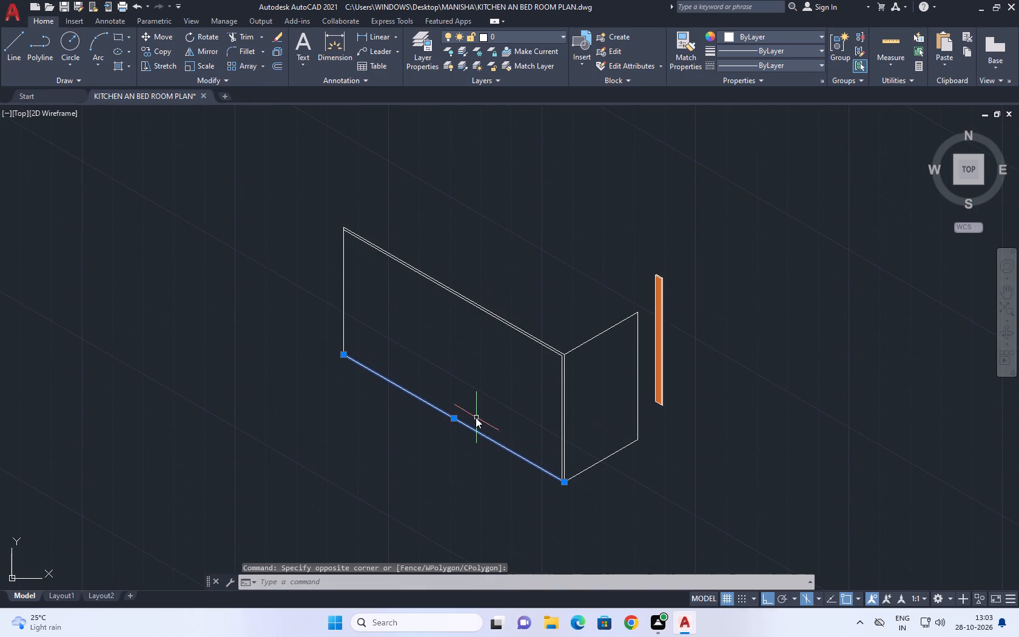
type("O")
key("space")
scroll(488, 441, "up", 2)
left_click(463, 442)
scroll(563, 408, "down", 2)
key("F5")
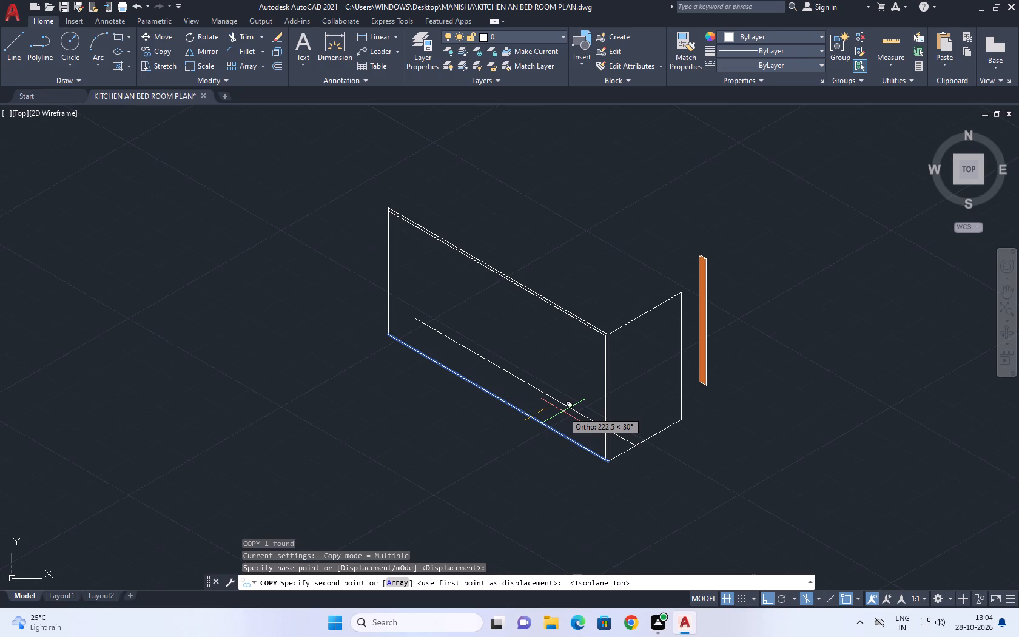
type("30")
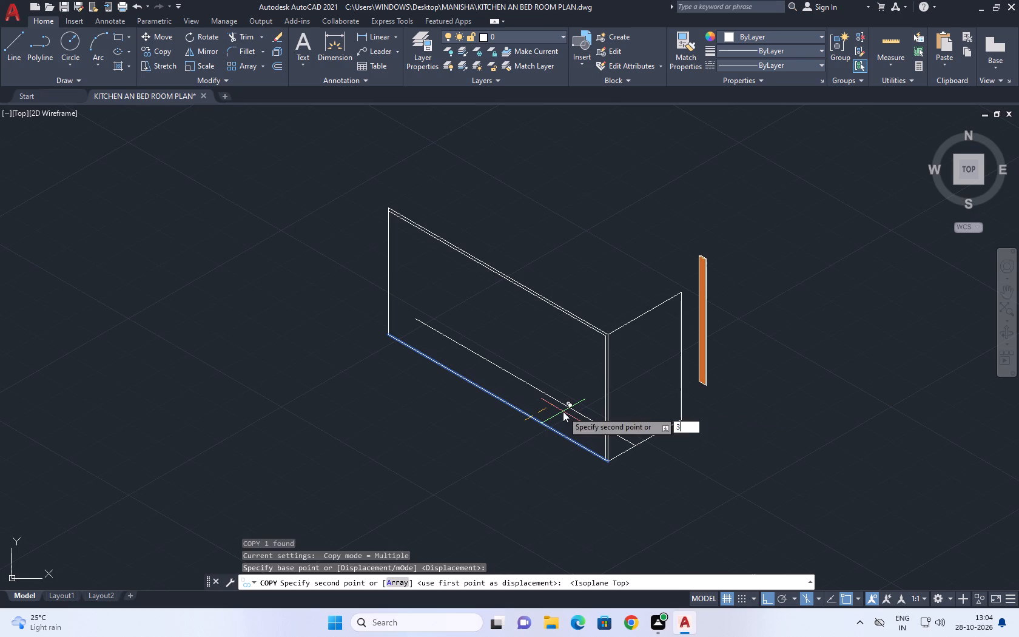
key("Return")
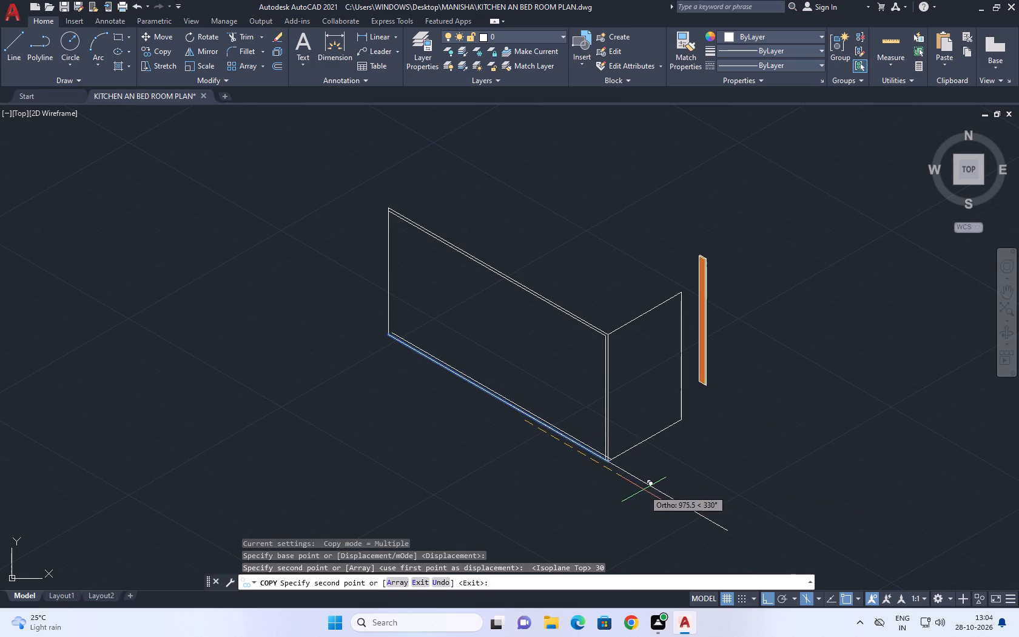
key("ctrl+z")
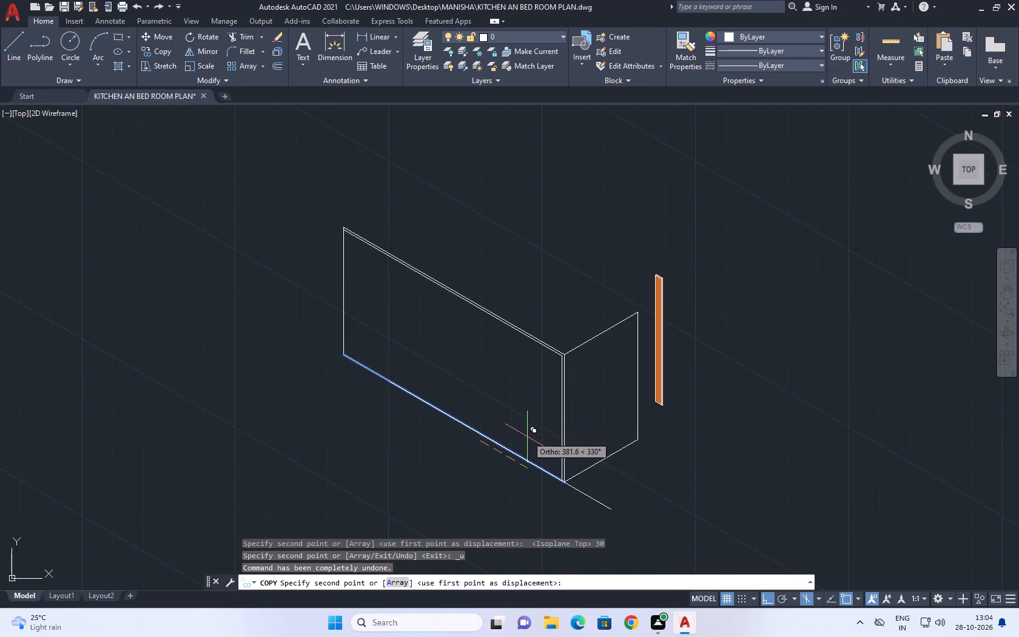
key("F5")
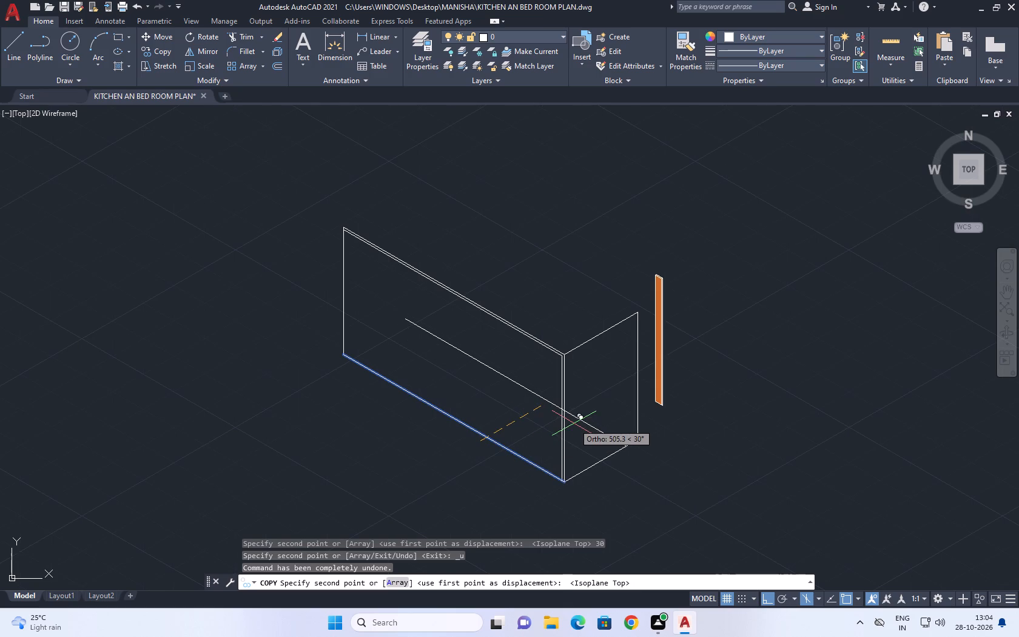
type("150")
key("Return")
key("Escape")
Trim the copied bottom line's overhang past the front corner vertical and remove the long face's original bottom edge.
middle_click_drag(488, 465, 511, 476)
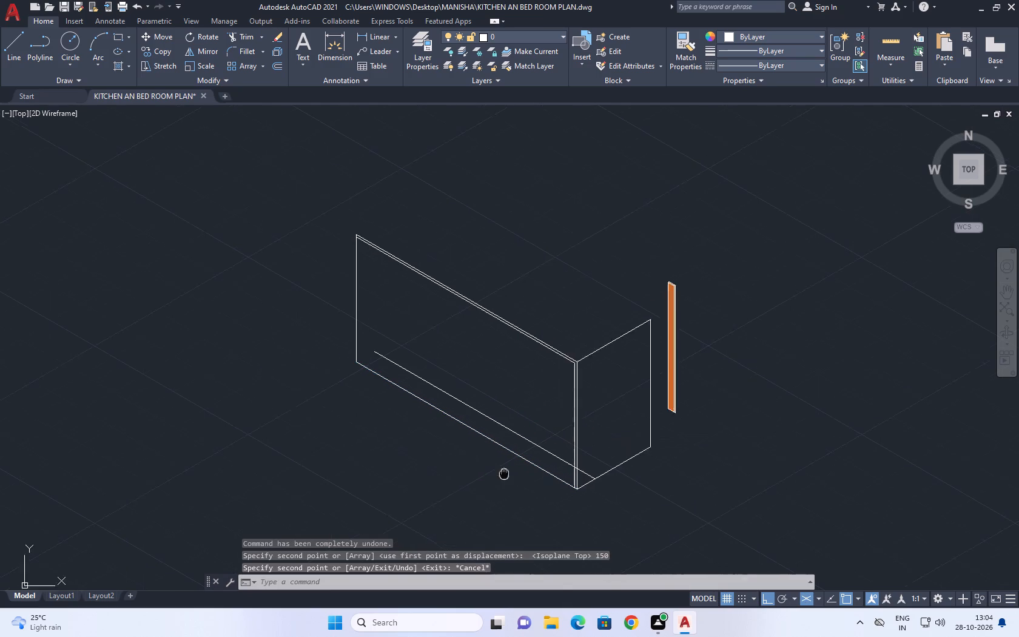
middle_click_drag(511, 476, 543, 484)
key("t")
type("TR")
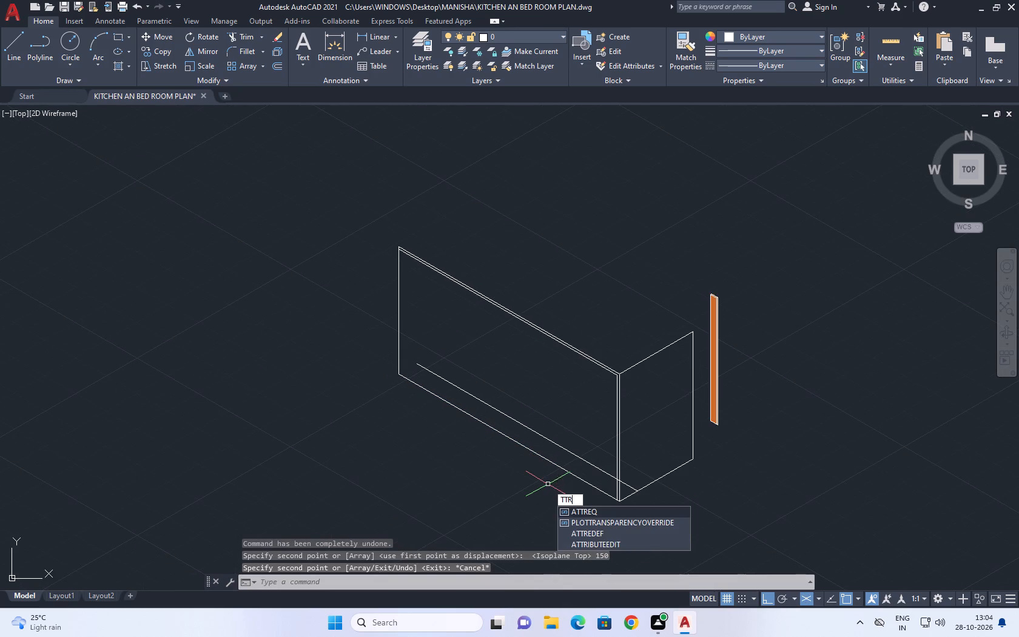
key("Escape")
type("TR")
key("space")
scroll(611, 495, "up", 1)
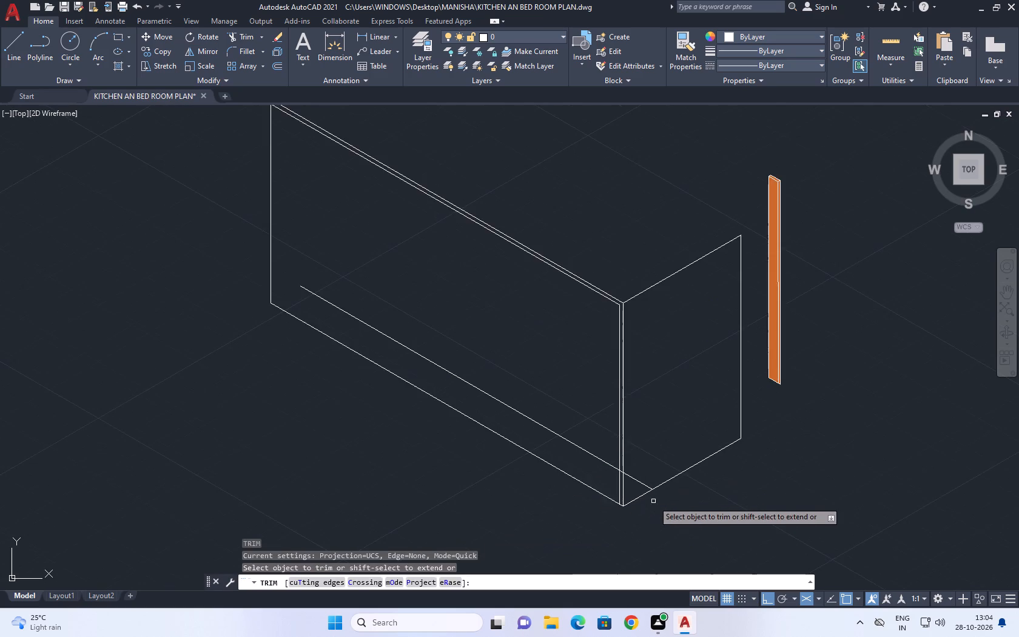
scroll(653, 501, "up", 2)
middle_click_drag(639, 502, 650, 436)
left_click(637, 391)
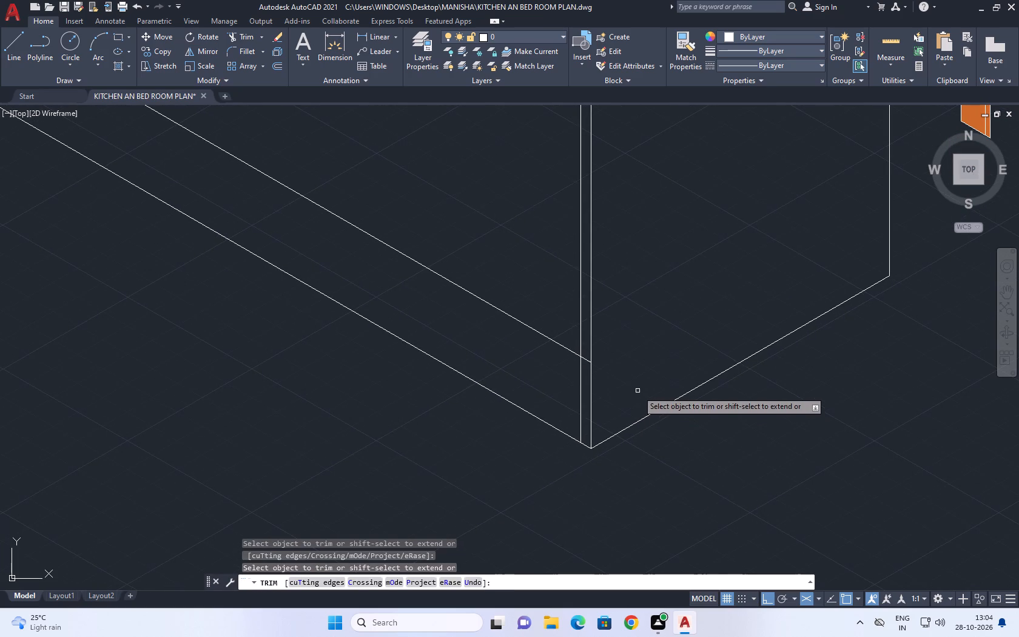
scroll(639, 390, "down", 3)
left_click(598, 376)
left_click(582, 391)
middle_click_drag(479, 326, 542, 456)
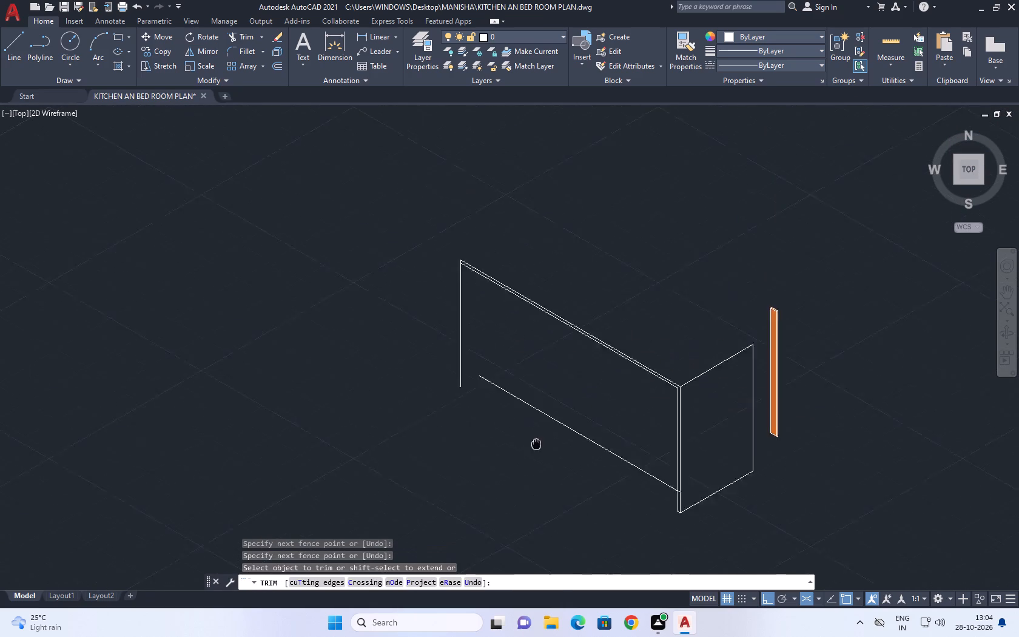
middle_click_drag(542, 456, 577, 531)
key("Escape")
Copy the long face's far-end vertical edge 20 inward along the face.
left_click(519, 414)
left_click_drag(500, 402, 494, 398)
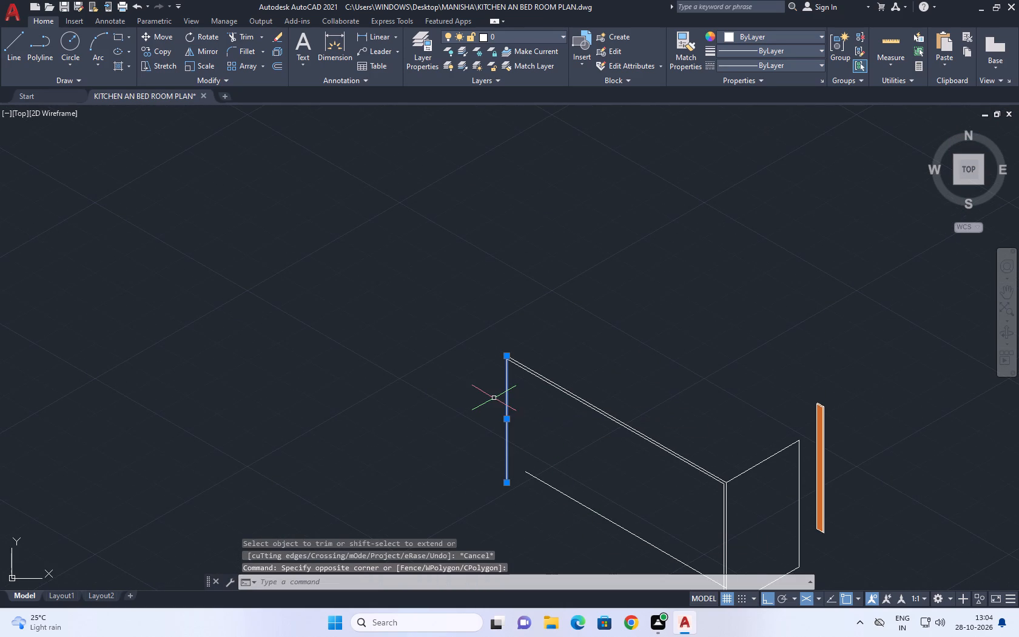
type("CO")
key("space")
left_click(501, 408)
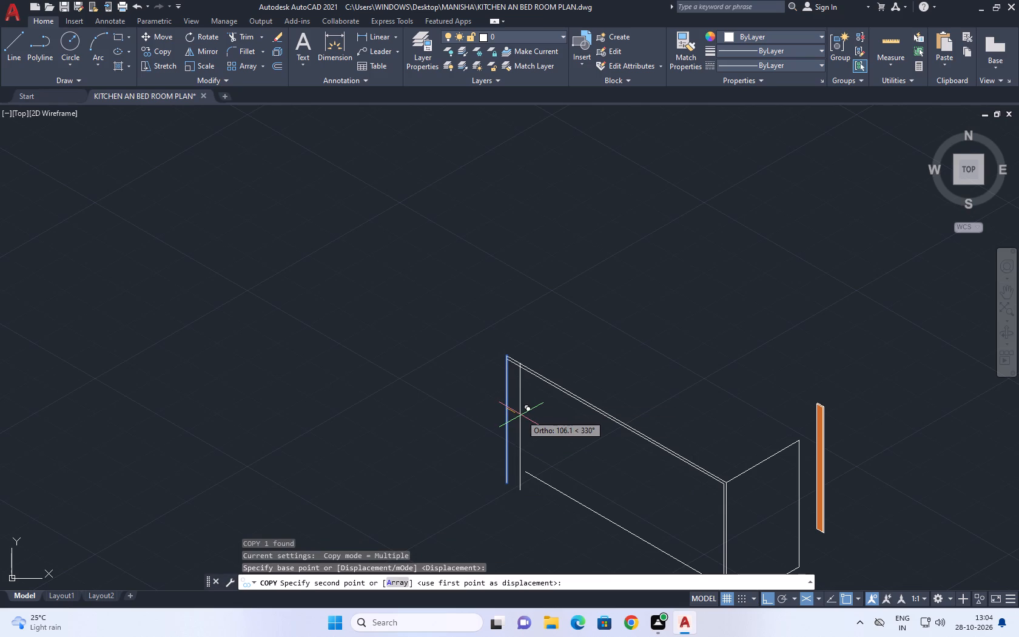
type("20")
key("space")
key("Escape")
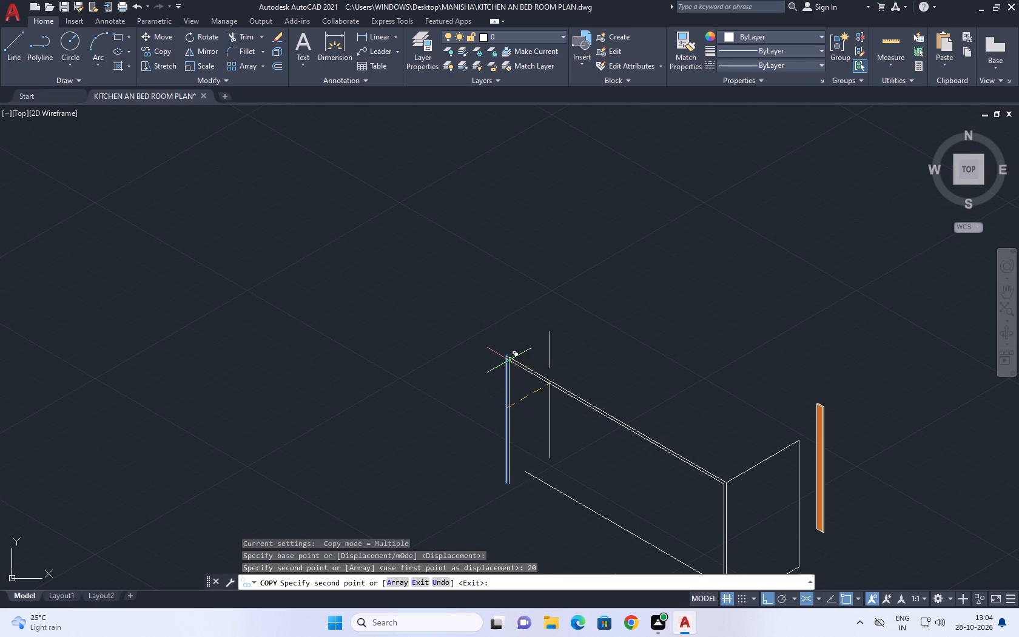
Trim the overlapping ends where the two offset copies cross near the long face's far top corner.
scroll(504, 381, "up", 3)
scroll(523, 298, "up", 2)
middle_click_drag(531, 280, 536, 344)
scroll(536, 344, "up", 1)
key("t")
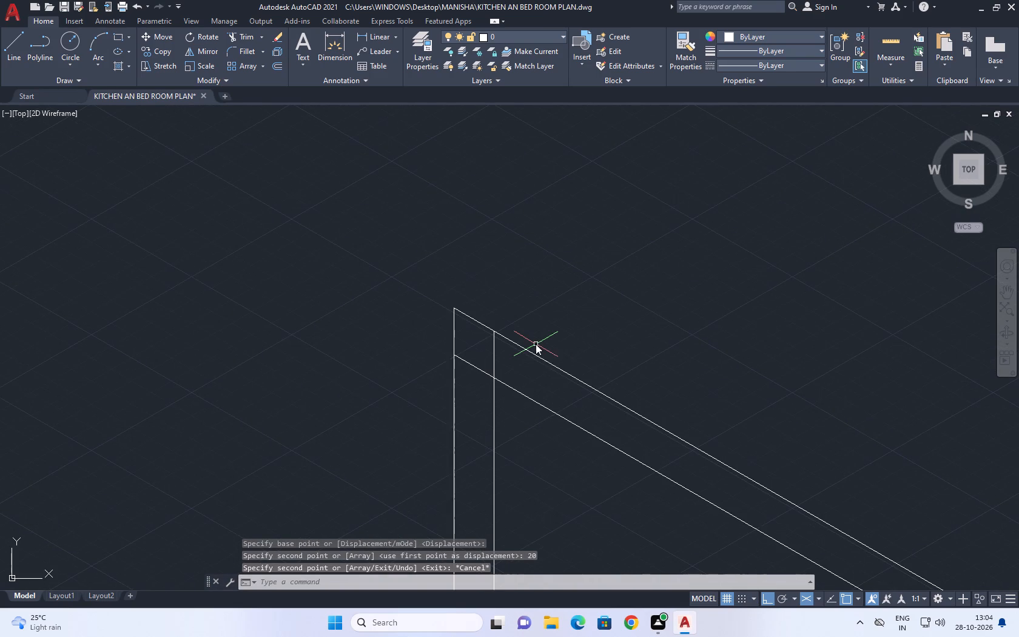
key("r")
key("space")
scroll(468, 374, "up", 3)
left_click_drag(476, 381, 474, 365)
left_click(588, 306)
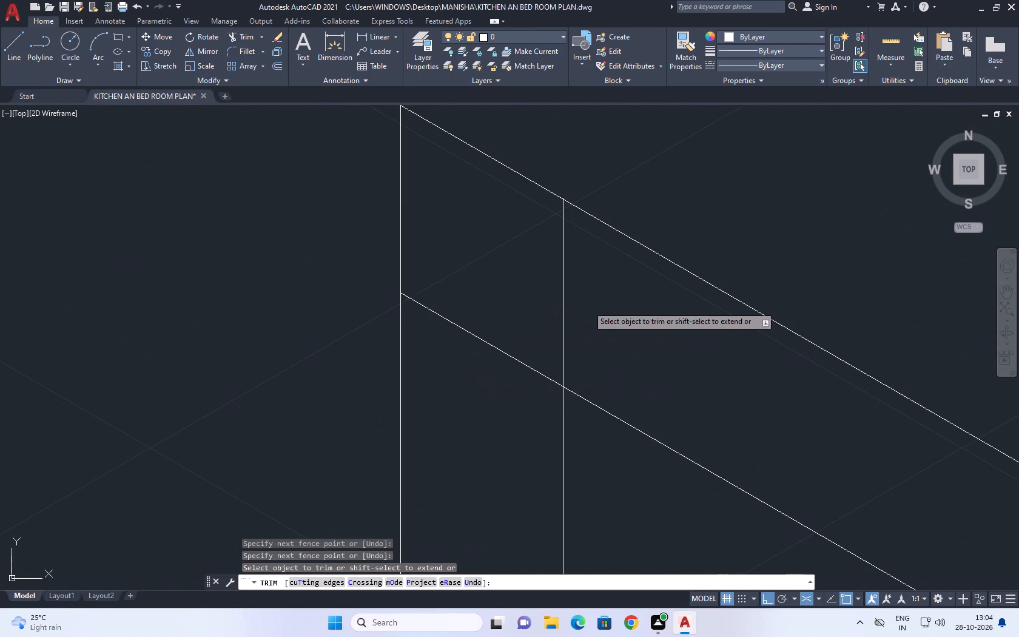
left_click_drag(469, 379, 473, 388)
Trim the recessed bottom line where it runs past the inner front vertical.
scroll(535, 266, "down", 12)
scroll(657, 340, "up", 5)
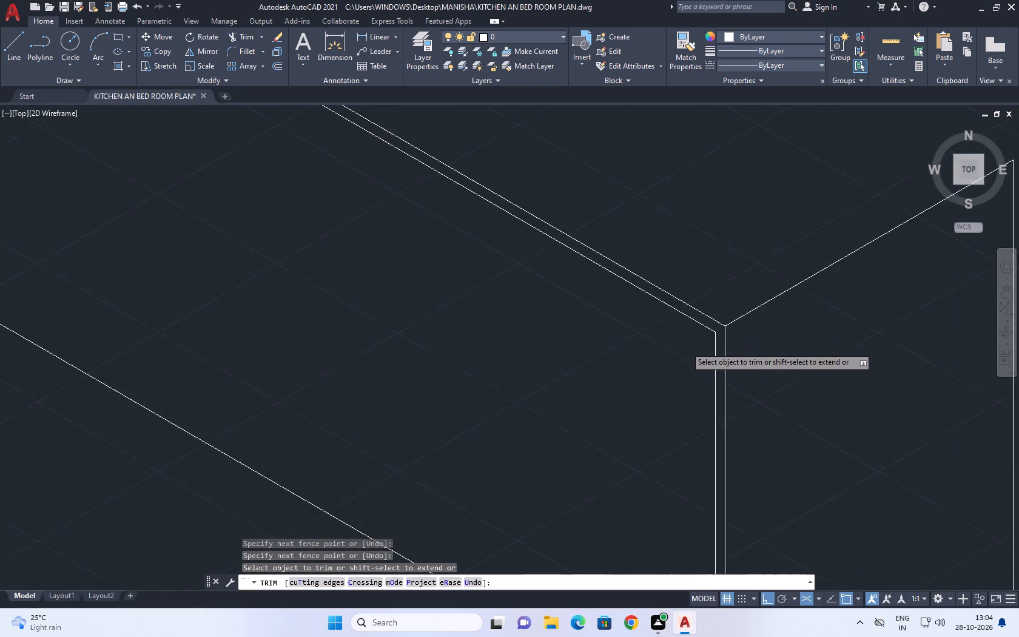
scroll(694, 352, "down", 5)
scroll(705, 406, "up", 6)
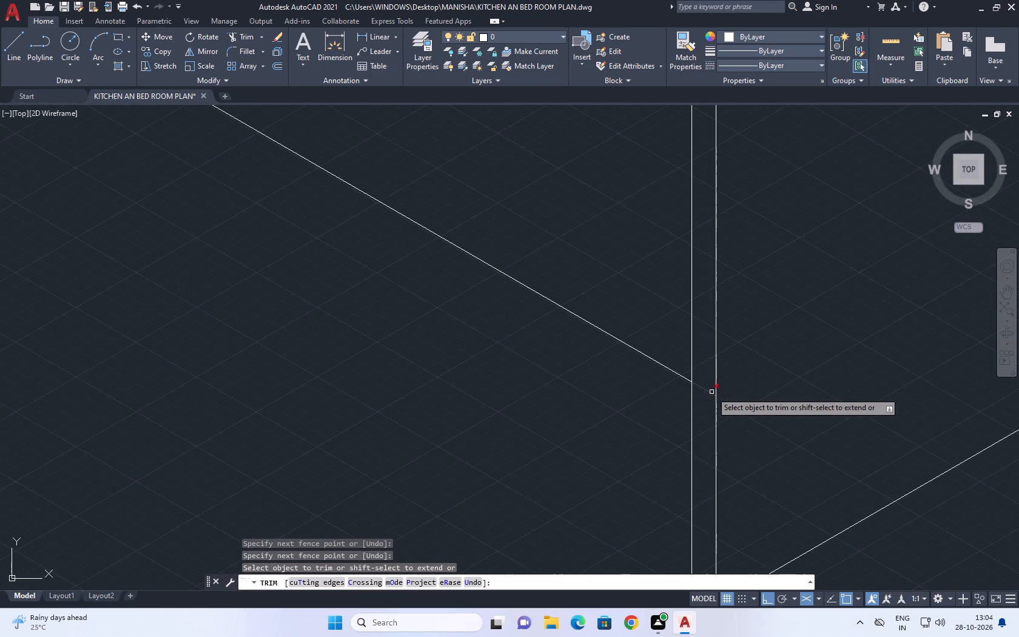
left_click(711, 392)
key("Escape")
Draw a short line joining the bottom ends of the two far-end verticals.
scroll(702, 429, "down", 6)
middle_click_drag(542, 348, 608, 471)
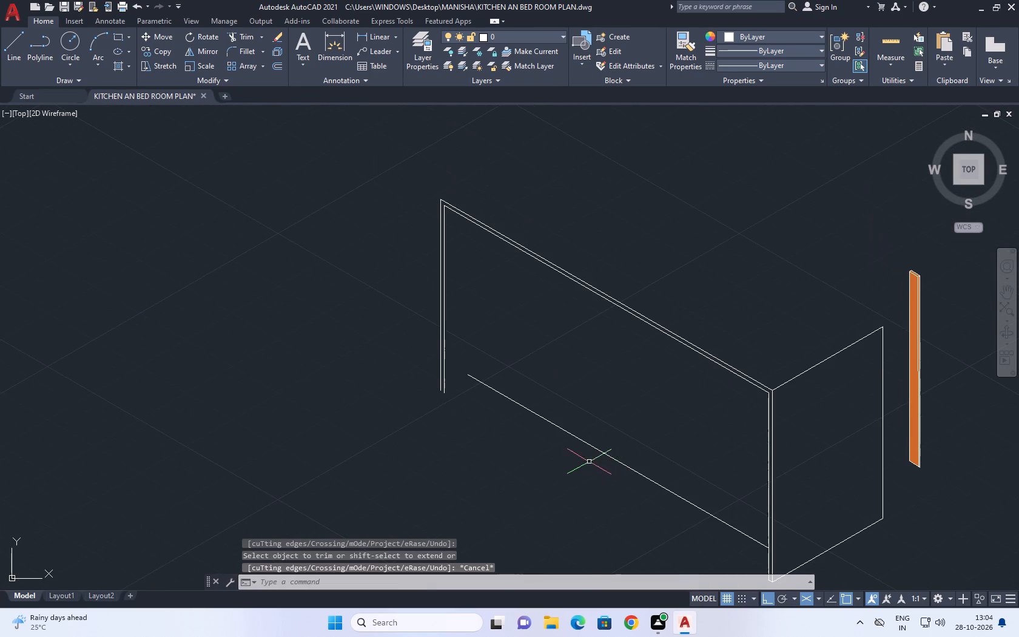
key("l")
key("space")
scroll(431, 399, "up", 3)
left_click(475, 377)
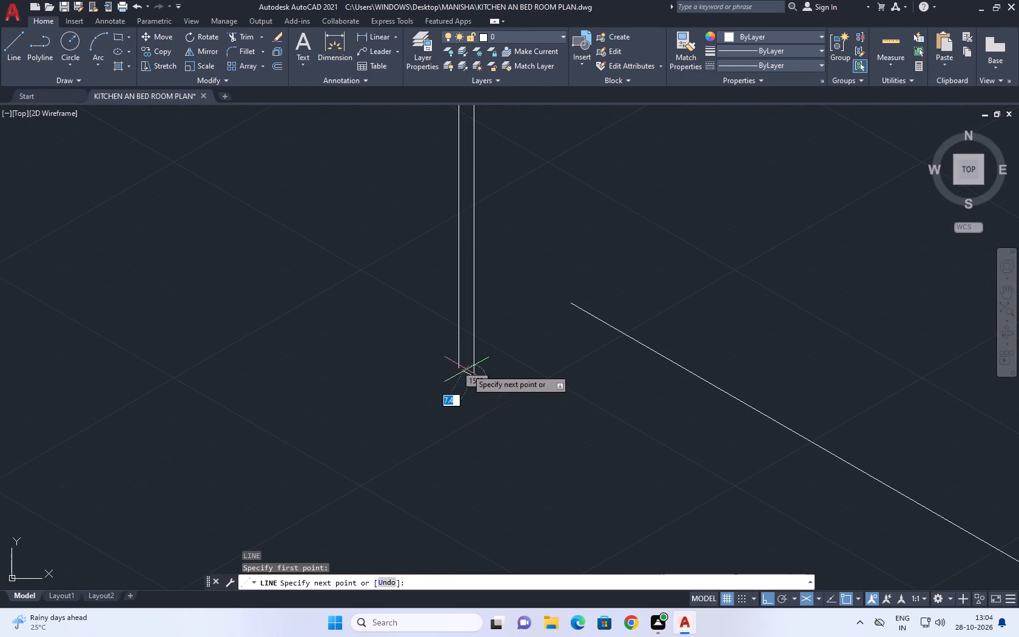
left_click(460, 367)
key("Escape")
Extend the recessed bottom line to the inner far-end vertical.
scroll(477, 308, "down", 5)
type("EX")
key("space")
left_click(508, 320)
key("Escape")
Move the PANEL block by its back top corner onto the inner front top corner of the long face's frame.
middle_click_drag(583, 326, 595, 384)
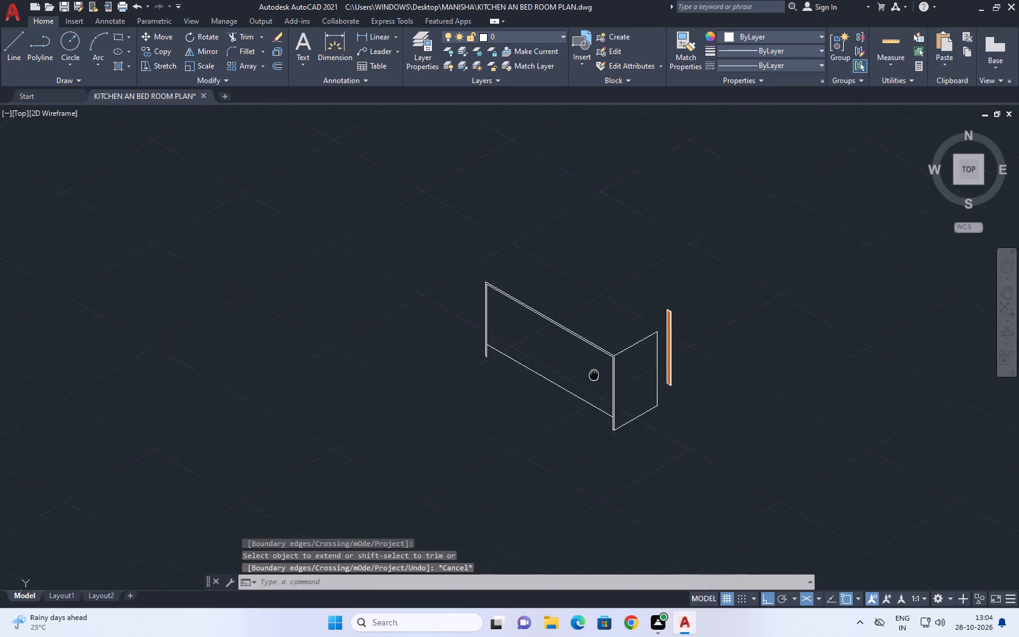
middle_click_drag(595, 384, 614, 442)
scroll(687, 434, "up", 2)
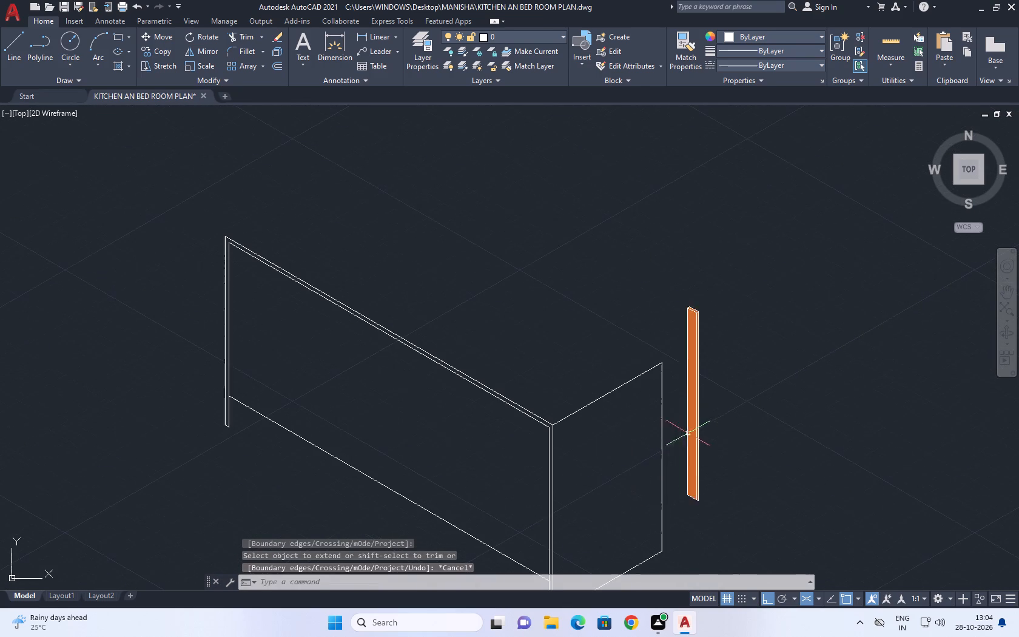
left_click_drag(719, 524, 706, 500)
left_click_drag(675, 443, 682, 450)
key("m")
key("space")
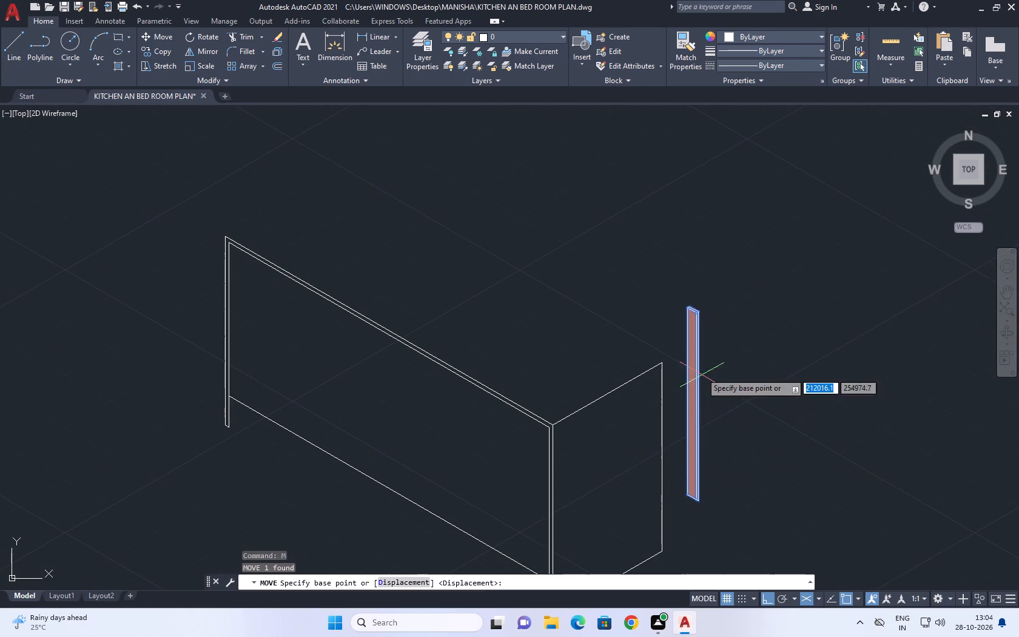
left_click(700, 313)
scroll(543, 436, "up", 2)
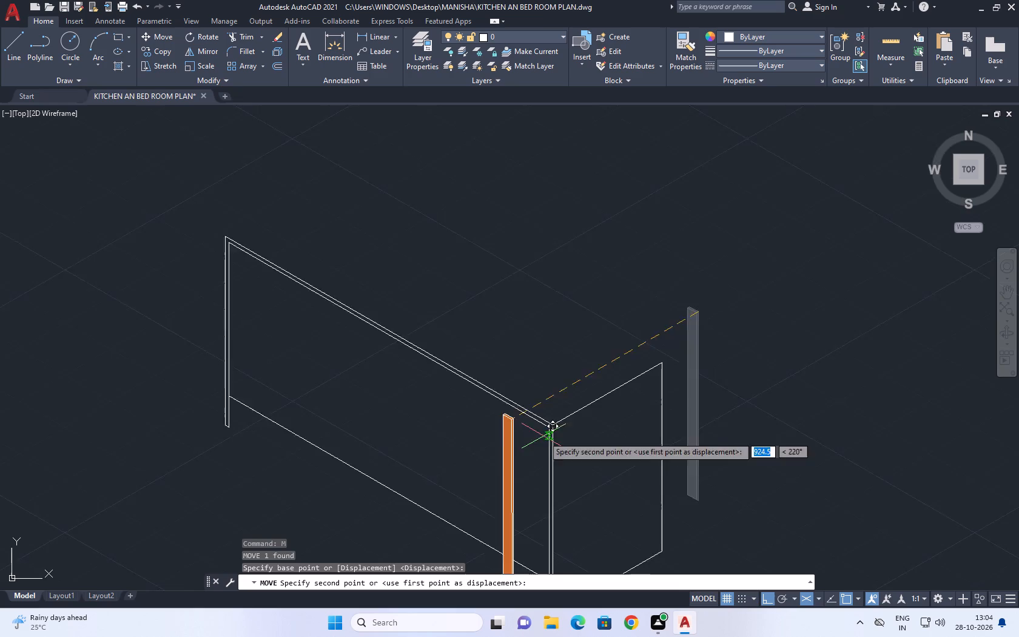
scroll(543, 436, "up", 1)
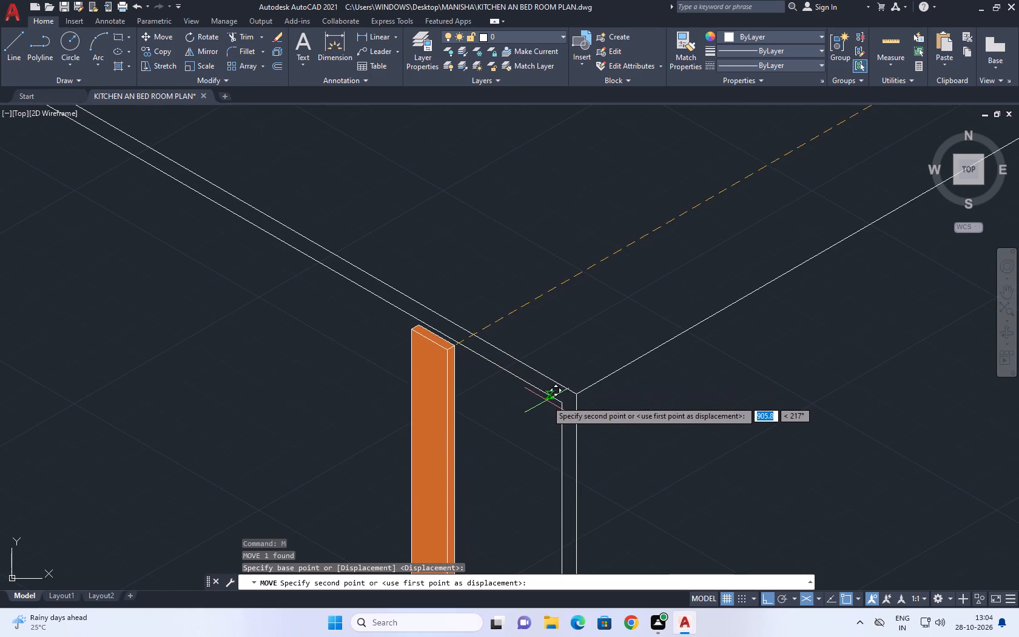
left_click(559, 403)
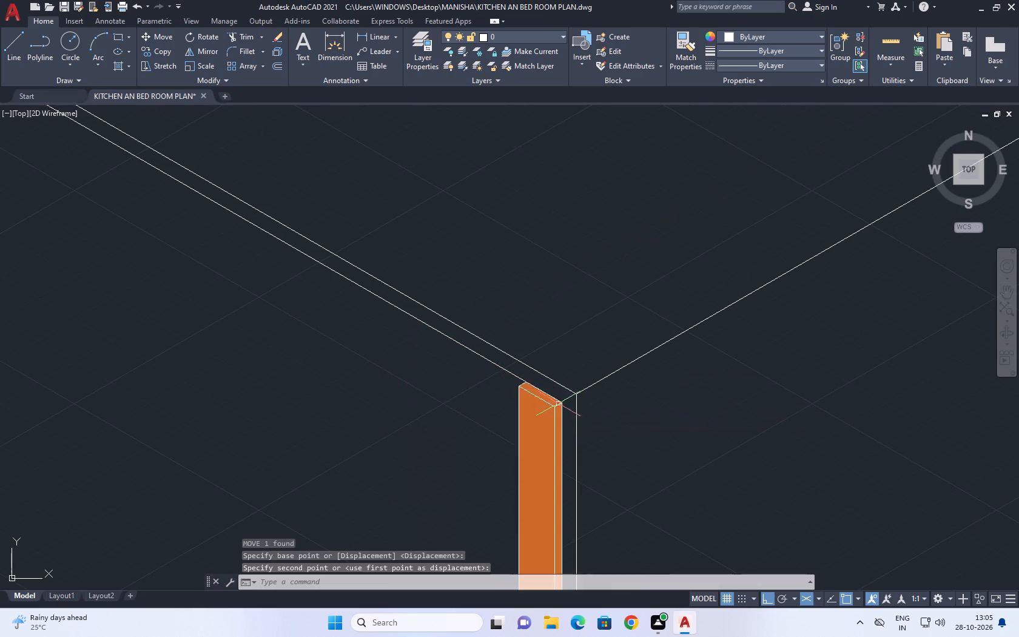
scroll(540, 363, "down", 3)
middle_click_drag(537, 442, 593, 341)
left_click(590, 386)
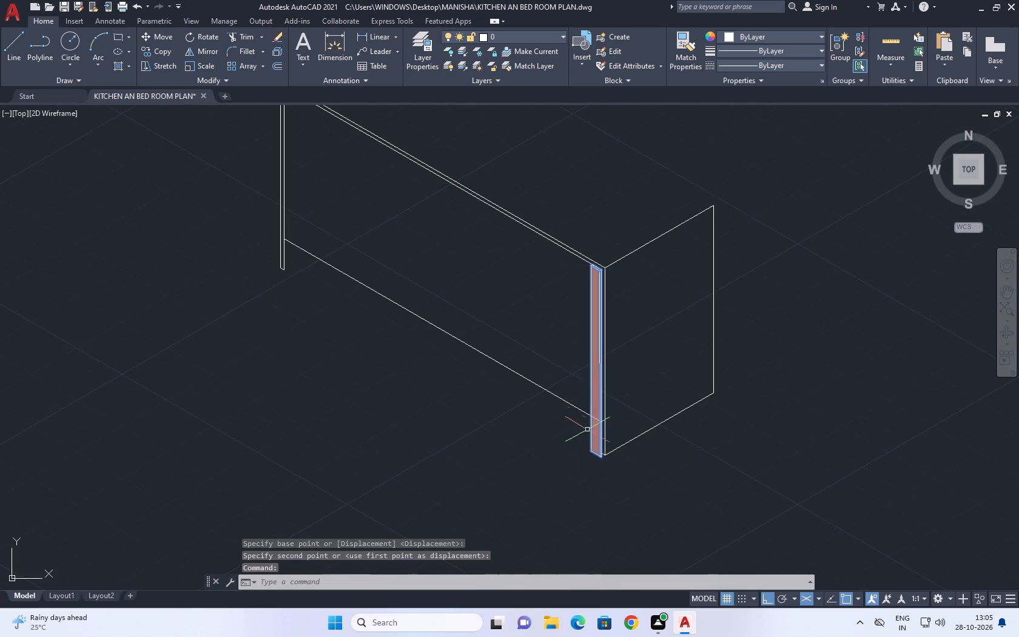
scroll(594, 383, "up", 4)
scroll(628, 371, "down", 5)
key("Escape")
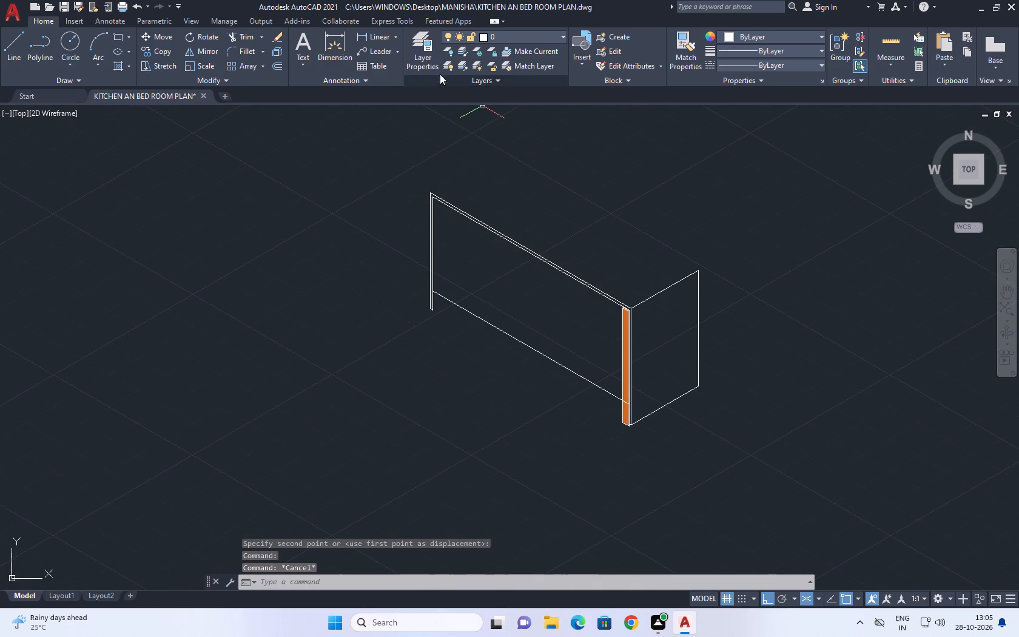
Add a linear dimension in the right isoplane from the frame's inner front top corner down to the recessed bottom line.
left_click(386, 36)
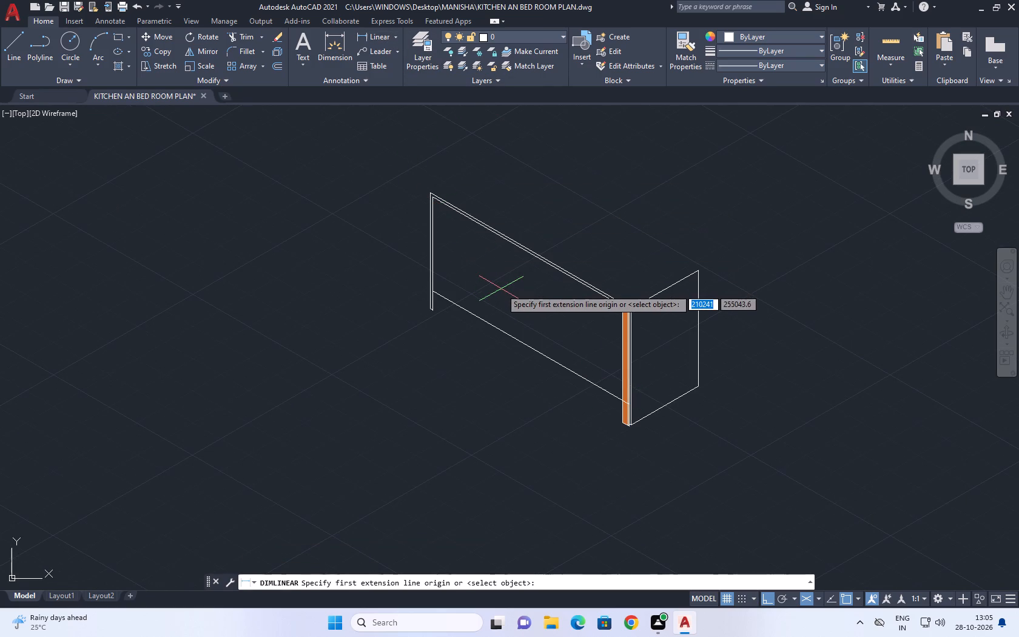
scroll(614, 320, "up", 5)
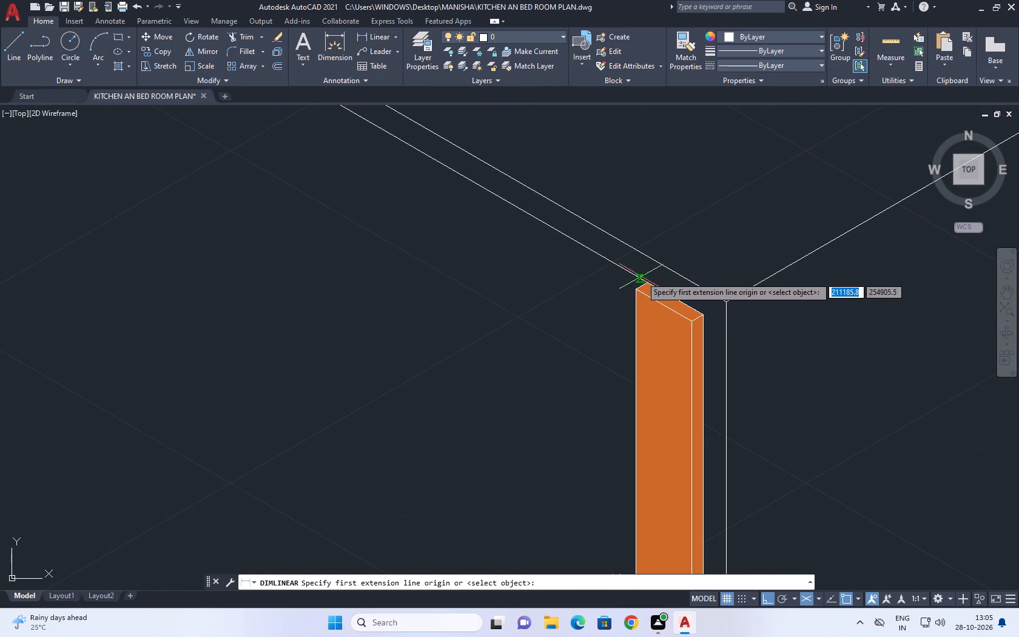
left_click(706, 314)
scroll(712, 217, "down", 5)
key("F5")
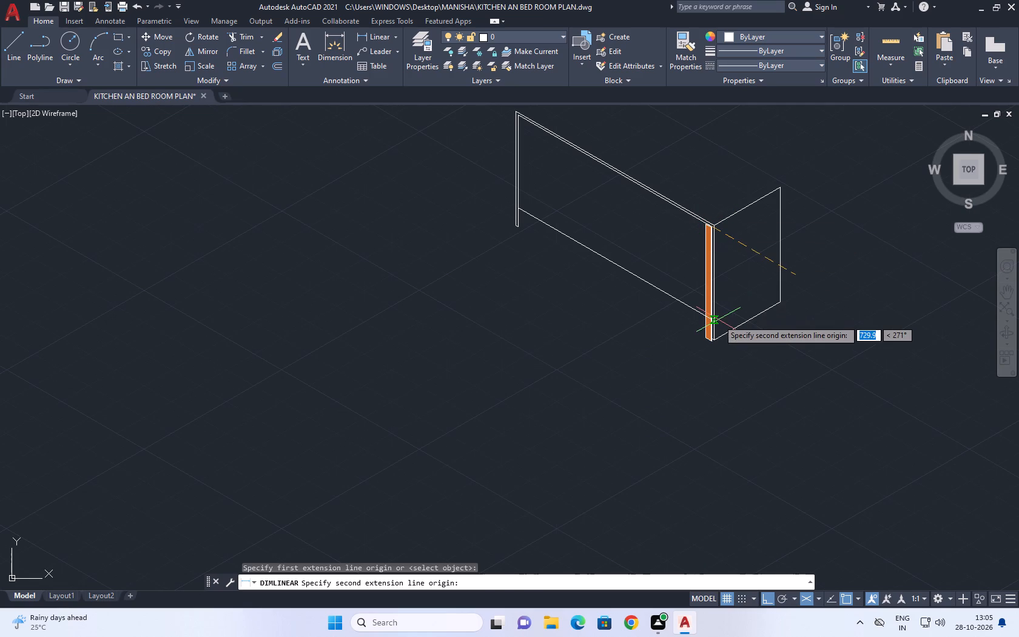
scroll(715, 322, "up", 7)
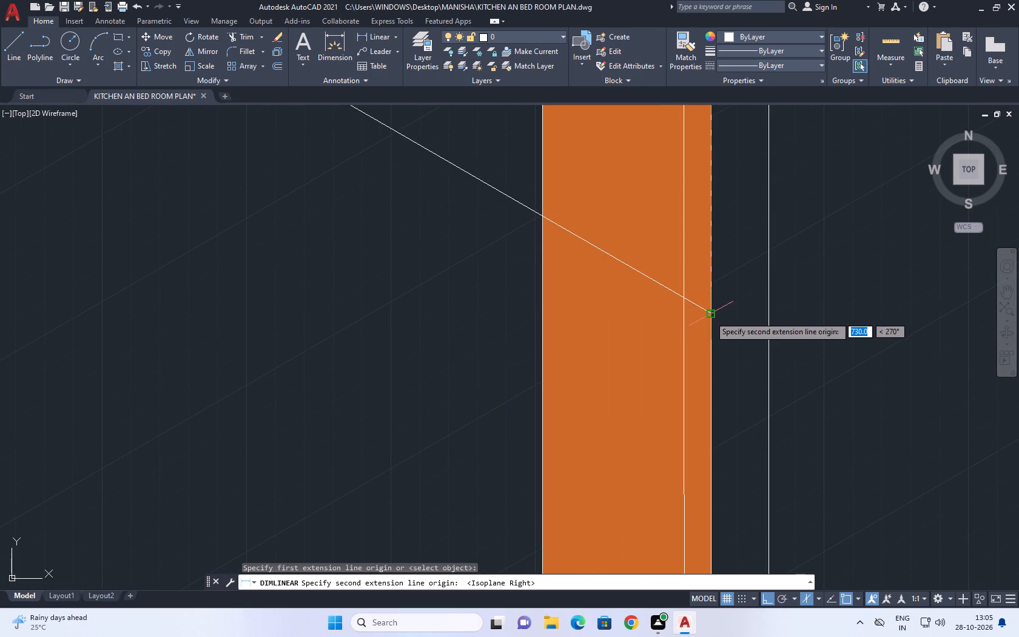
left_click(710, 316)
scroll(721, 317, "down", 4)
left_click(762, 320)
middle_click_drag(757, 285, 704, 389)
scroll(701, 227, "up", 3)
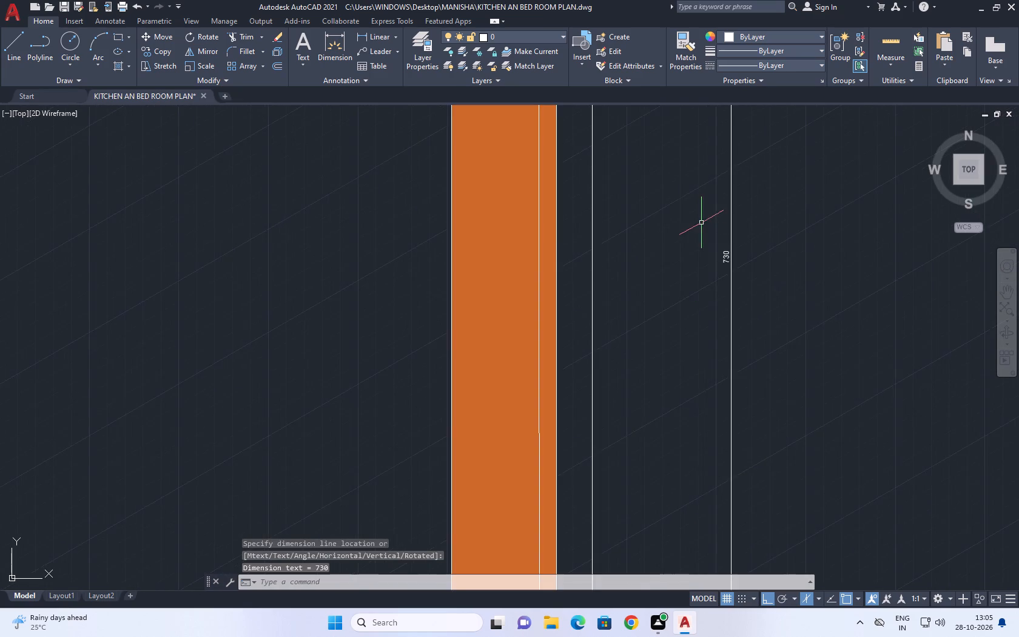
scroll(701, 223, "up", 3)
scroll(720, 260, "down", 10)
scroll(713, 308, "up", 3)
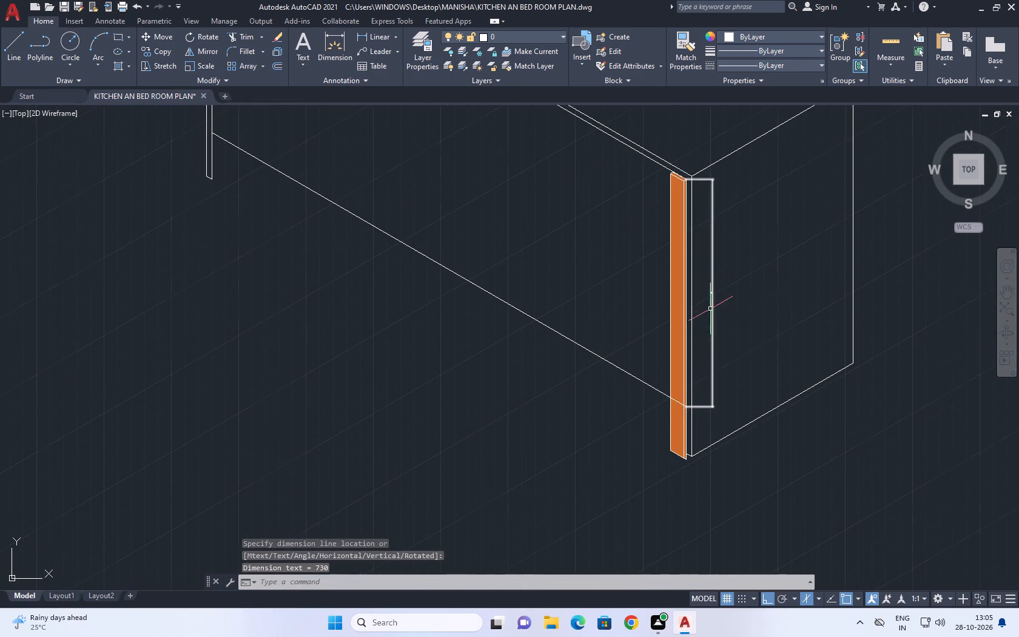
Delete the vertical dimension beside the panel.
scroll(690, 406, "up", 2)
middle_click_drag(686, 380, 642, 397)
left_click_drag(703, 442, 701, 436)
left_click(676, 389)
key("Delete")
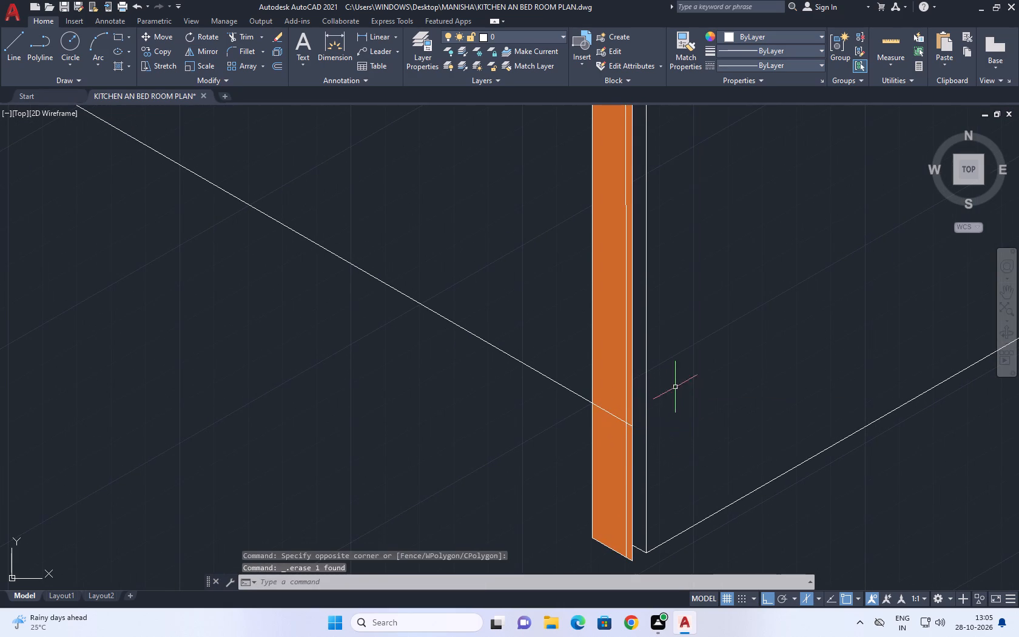
Open the PANEL block definition in the Block Editor.
left_click(613, 476)
triple_click(604, 463)
left_click_drag(596, 446, 595, 443)
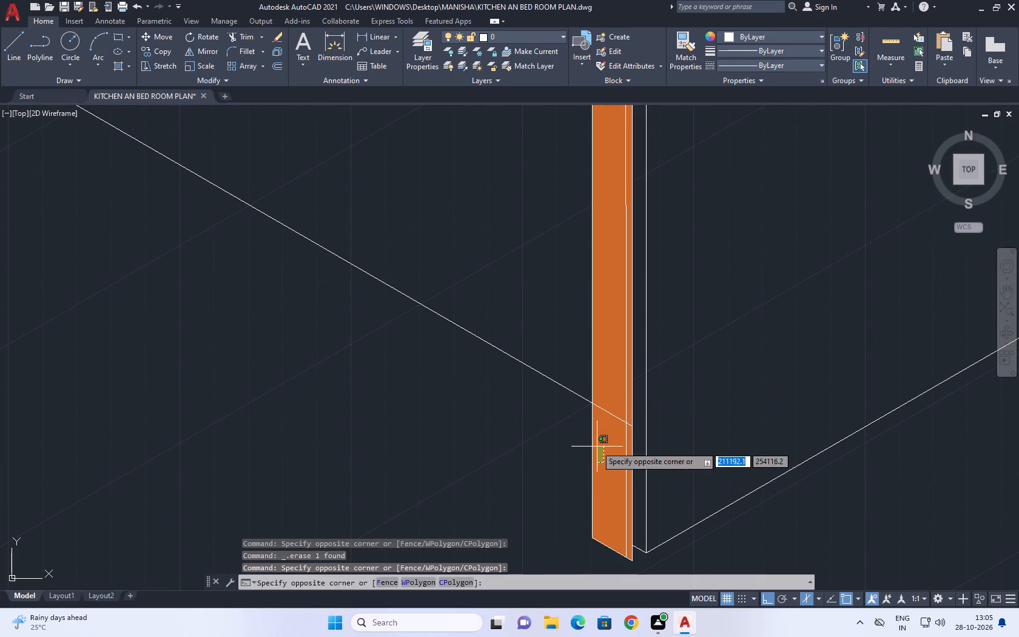
left_click_drag(595, 443, 592, 439)
triple_click(592, 450)
left_click(506, 386)
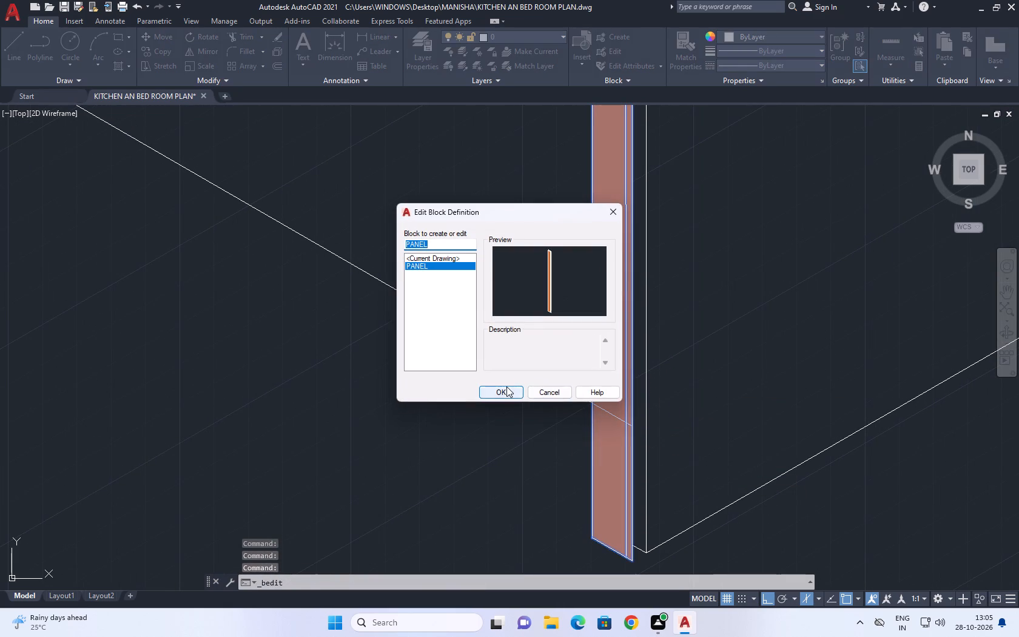
middle_click_drag(511, 467, 539, 434)
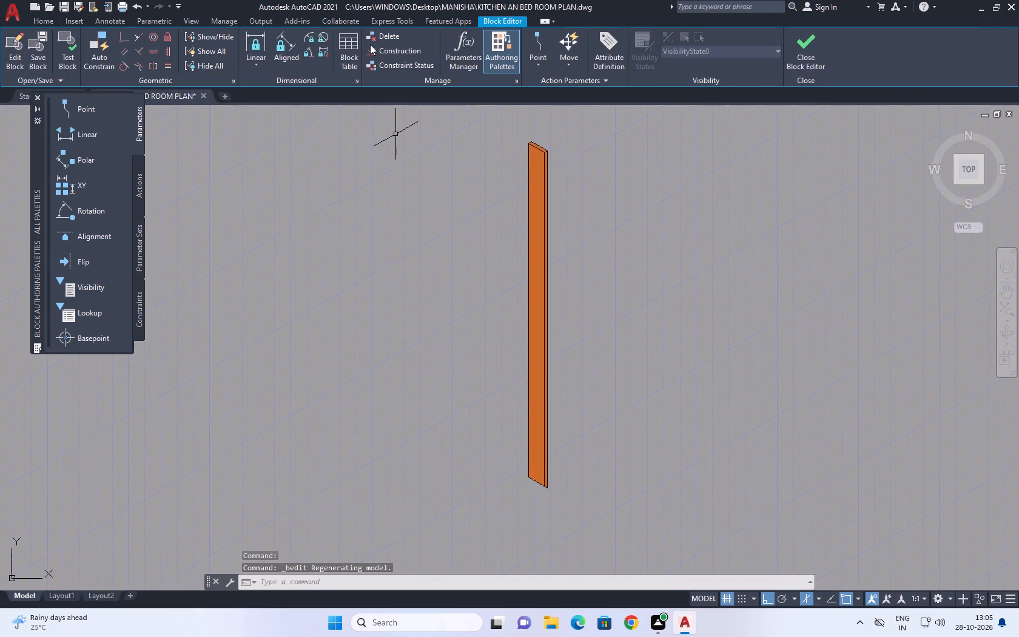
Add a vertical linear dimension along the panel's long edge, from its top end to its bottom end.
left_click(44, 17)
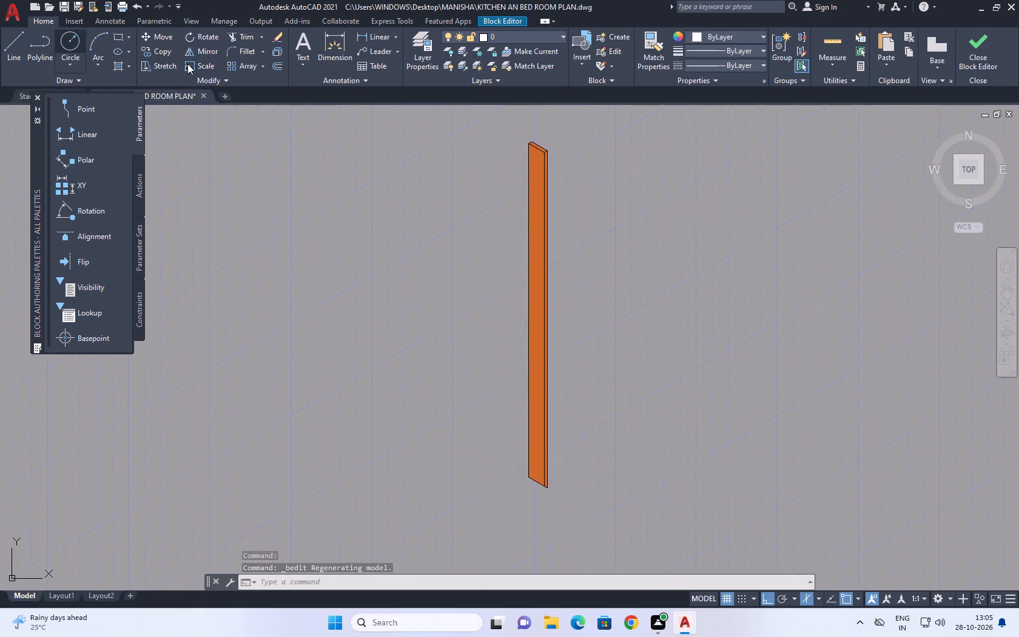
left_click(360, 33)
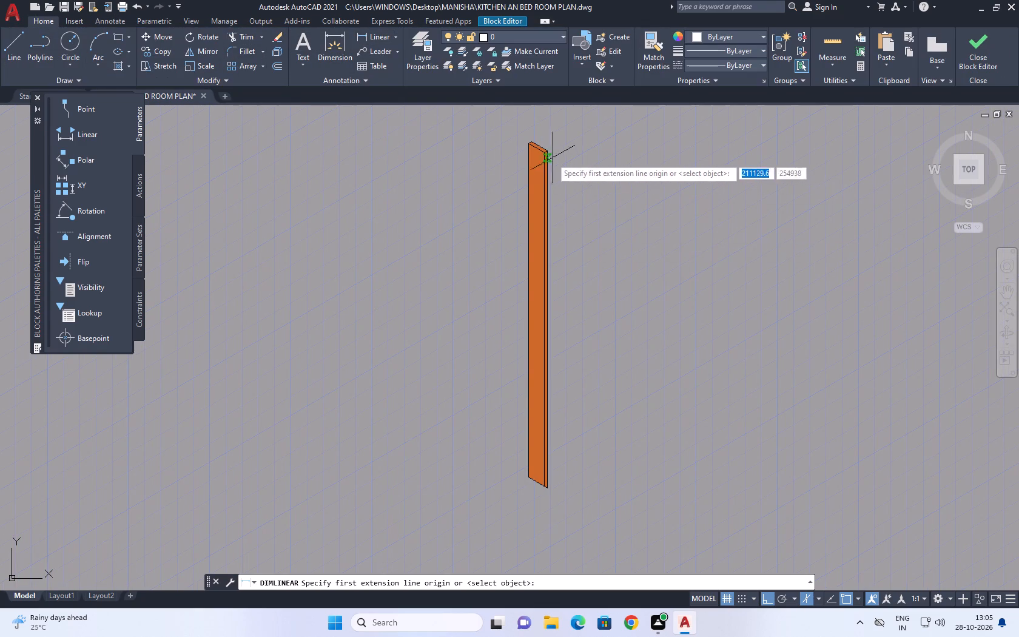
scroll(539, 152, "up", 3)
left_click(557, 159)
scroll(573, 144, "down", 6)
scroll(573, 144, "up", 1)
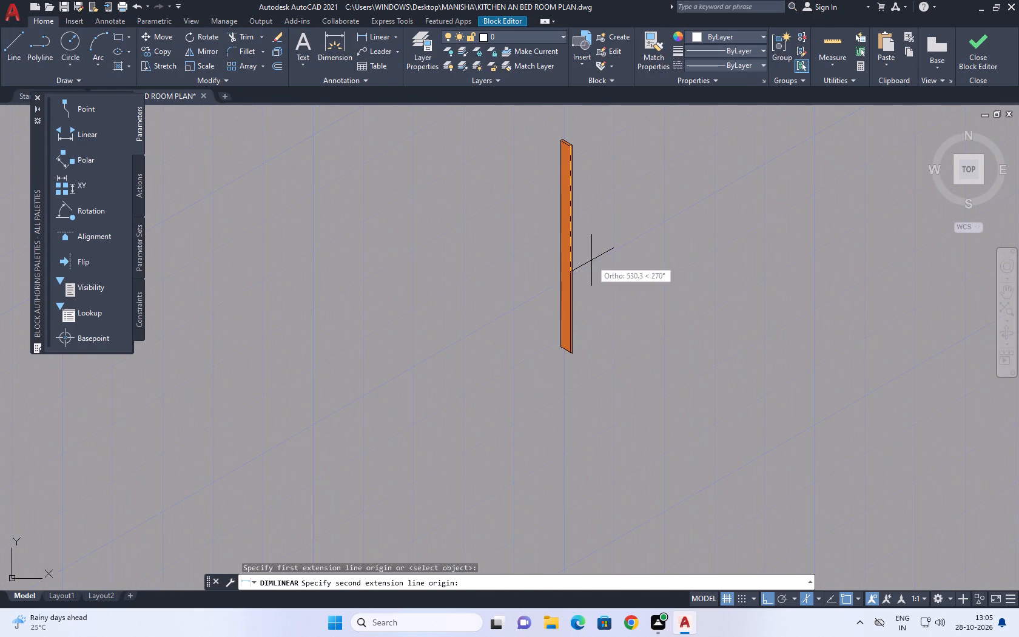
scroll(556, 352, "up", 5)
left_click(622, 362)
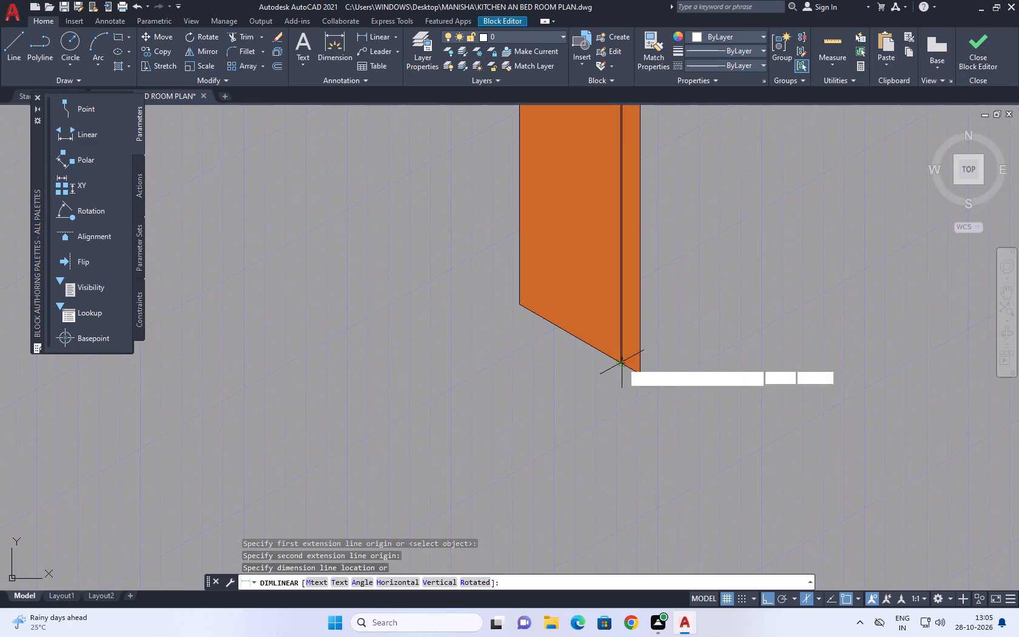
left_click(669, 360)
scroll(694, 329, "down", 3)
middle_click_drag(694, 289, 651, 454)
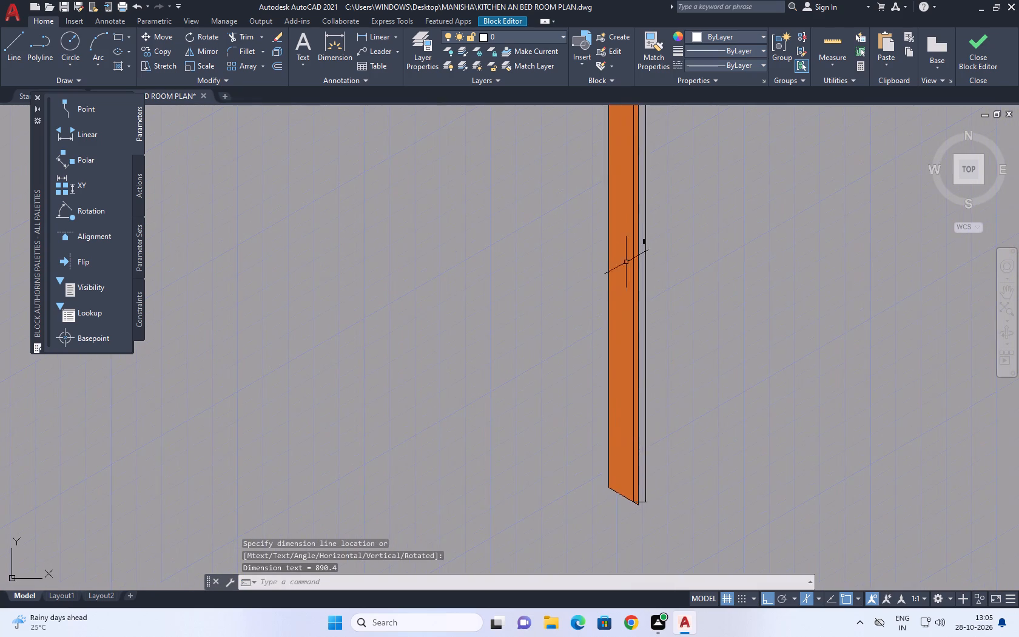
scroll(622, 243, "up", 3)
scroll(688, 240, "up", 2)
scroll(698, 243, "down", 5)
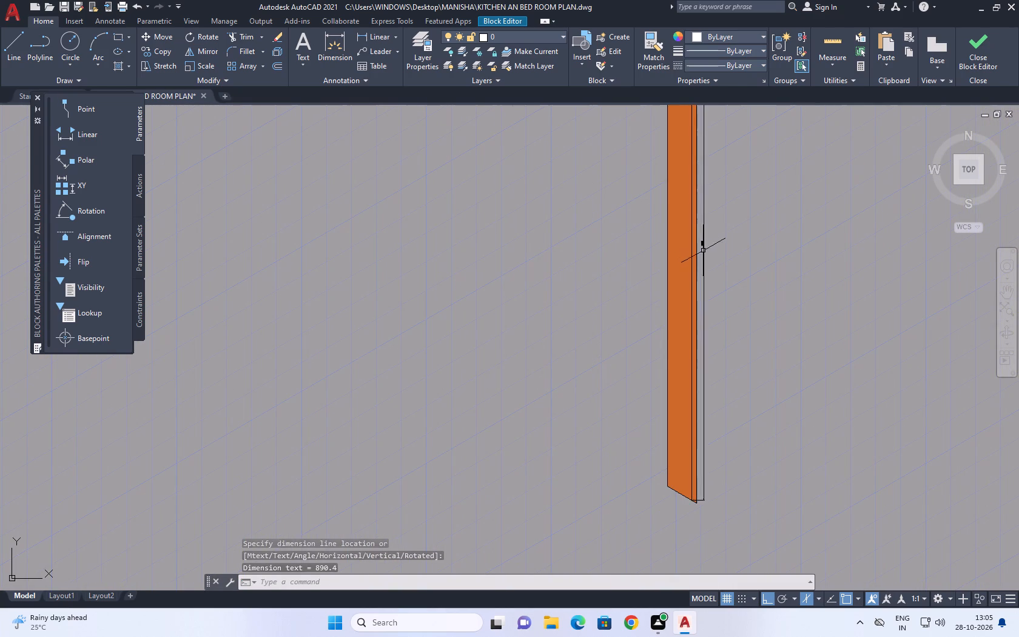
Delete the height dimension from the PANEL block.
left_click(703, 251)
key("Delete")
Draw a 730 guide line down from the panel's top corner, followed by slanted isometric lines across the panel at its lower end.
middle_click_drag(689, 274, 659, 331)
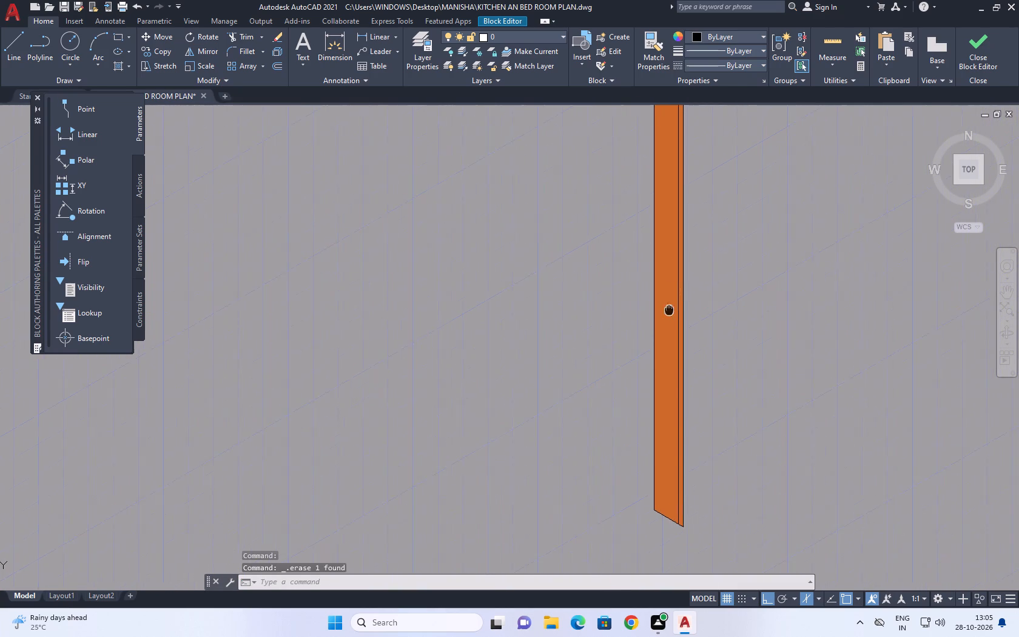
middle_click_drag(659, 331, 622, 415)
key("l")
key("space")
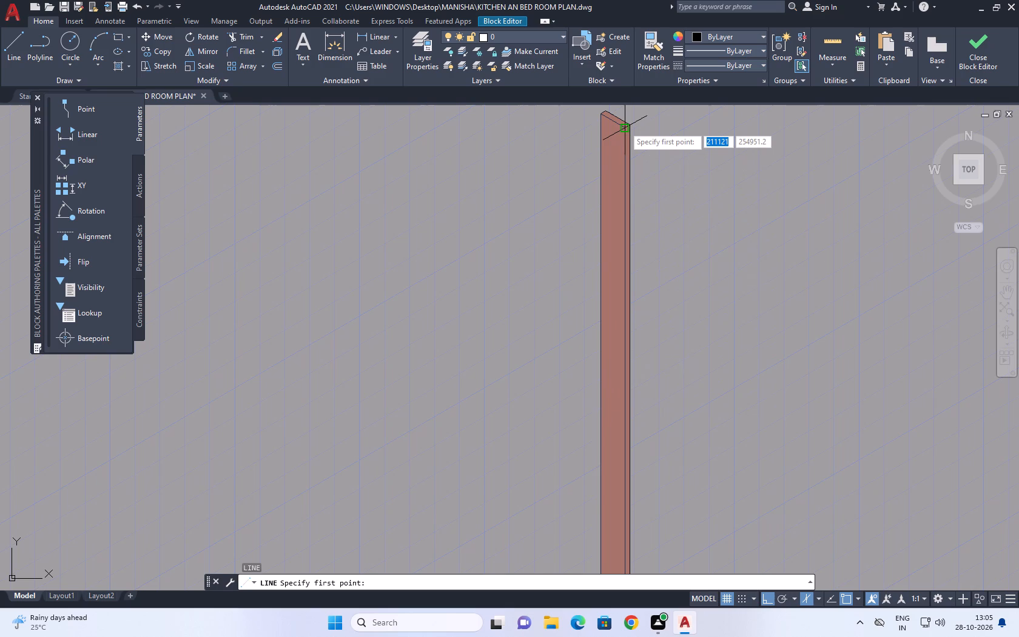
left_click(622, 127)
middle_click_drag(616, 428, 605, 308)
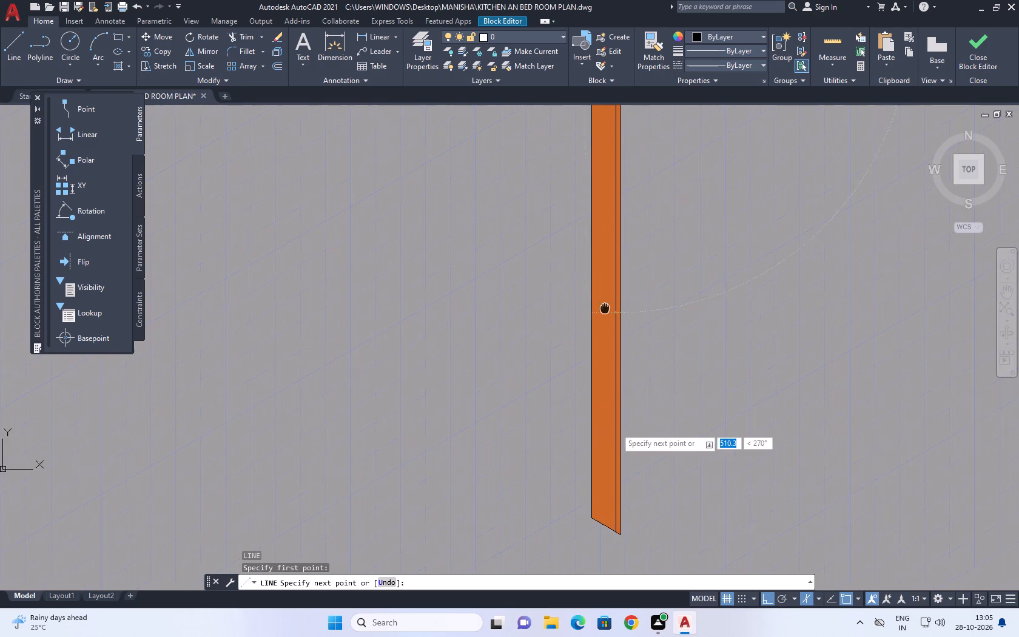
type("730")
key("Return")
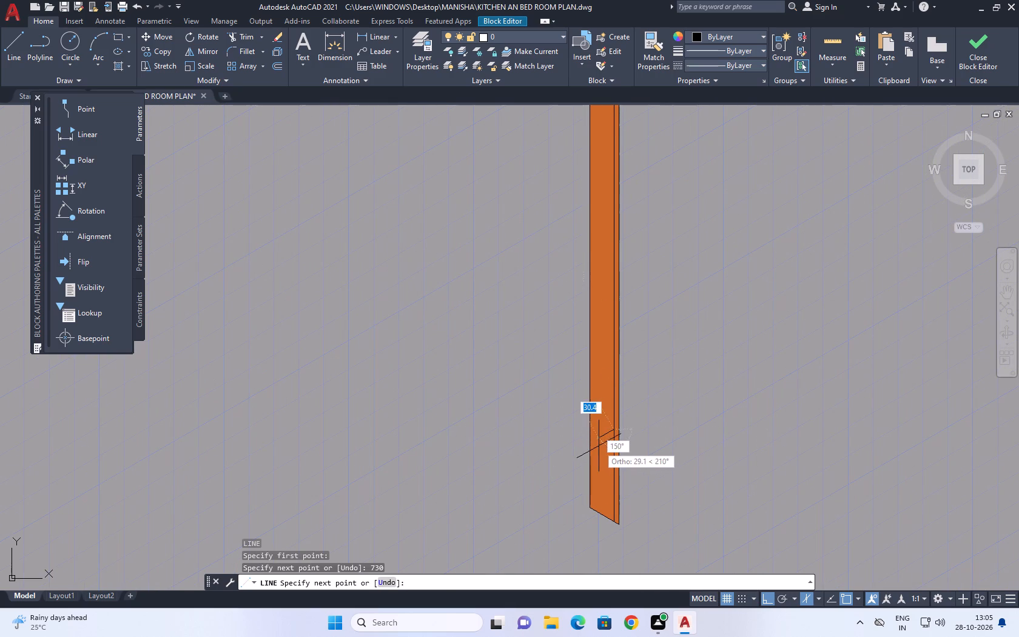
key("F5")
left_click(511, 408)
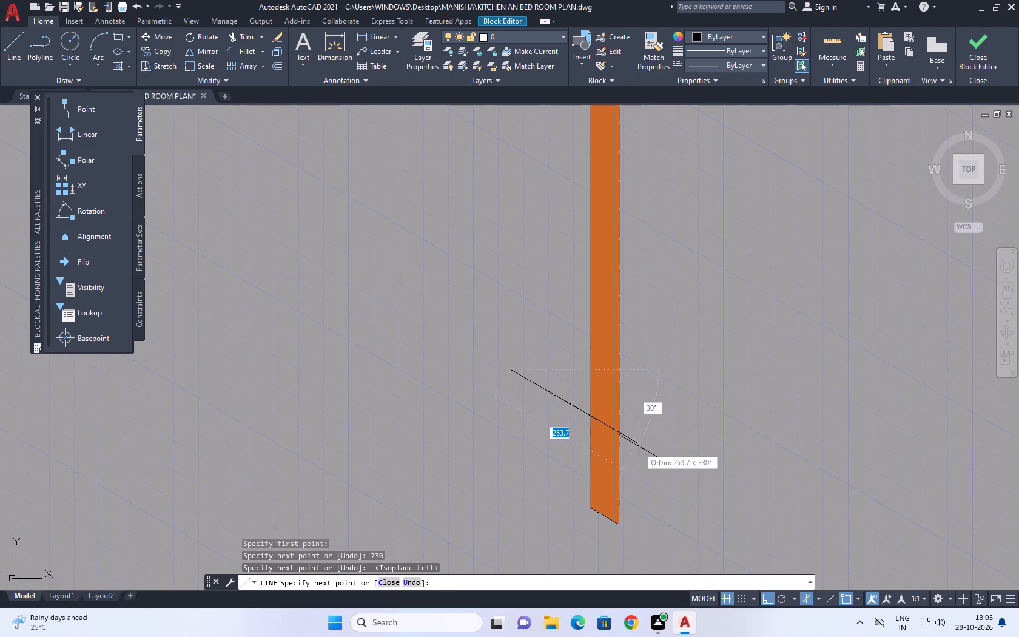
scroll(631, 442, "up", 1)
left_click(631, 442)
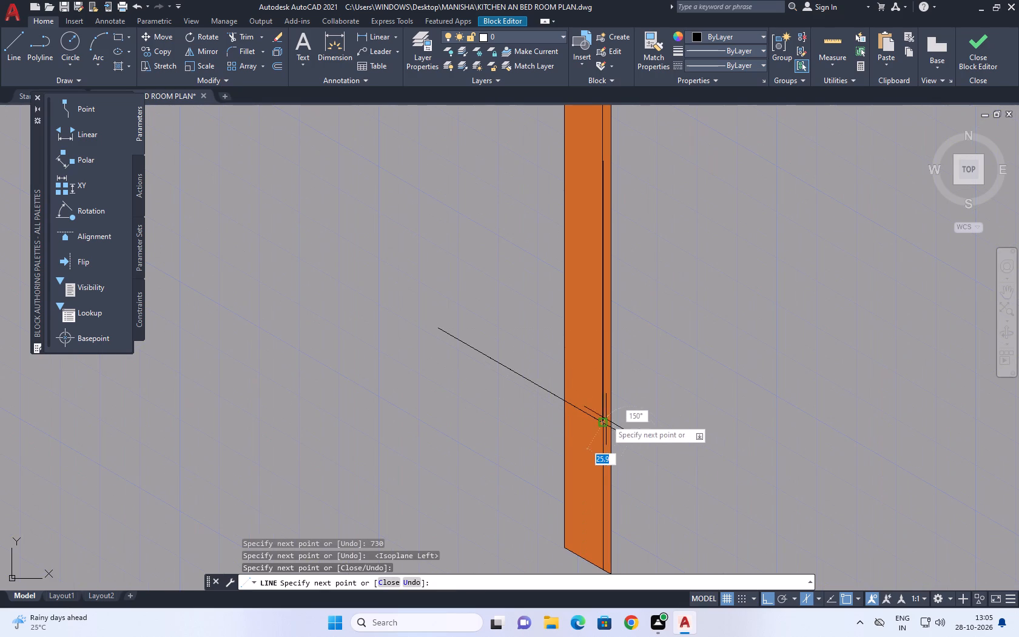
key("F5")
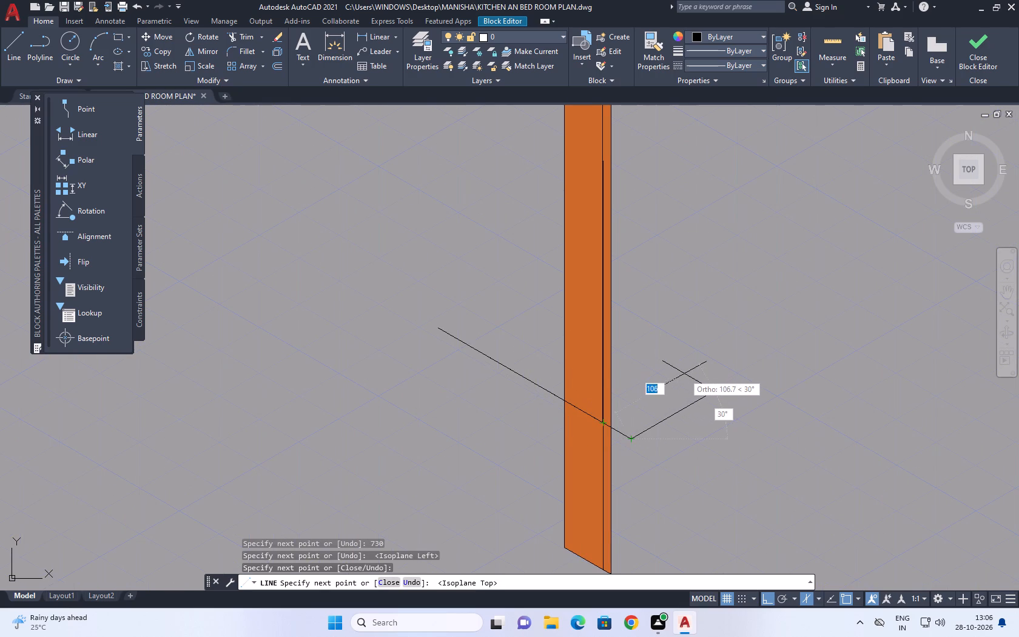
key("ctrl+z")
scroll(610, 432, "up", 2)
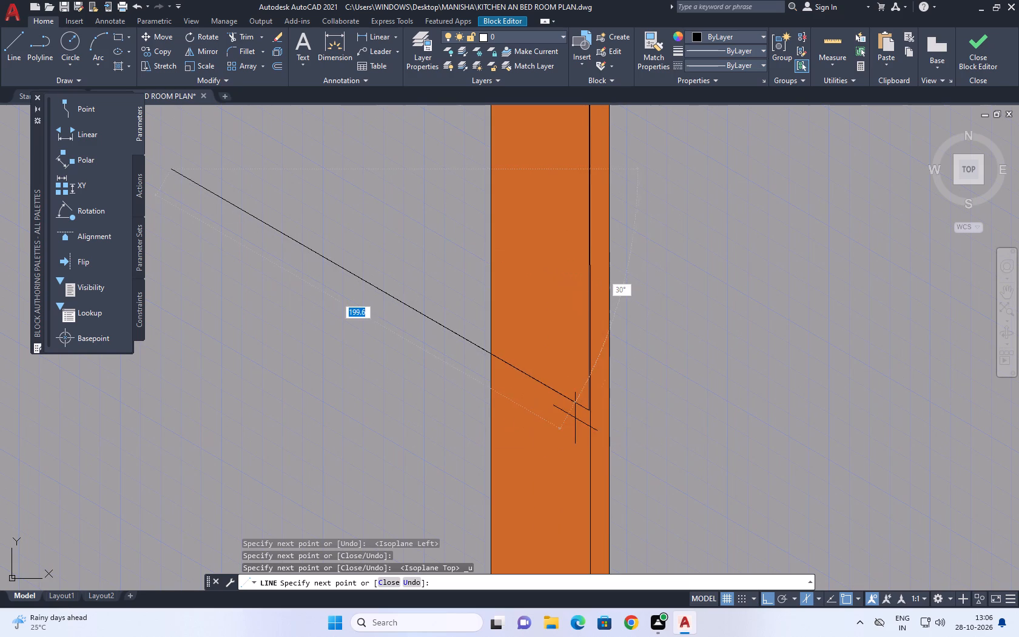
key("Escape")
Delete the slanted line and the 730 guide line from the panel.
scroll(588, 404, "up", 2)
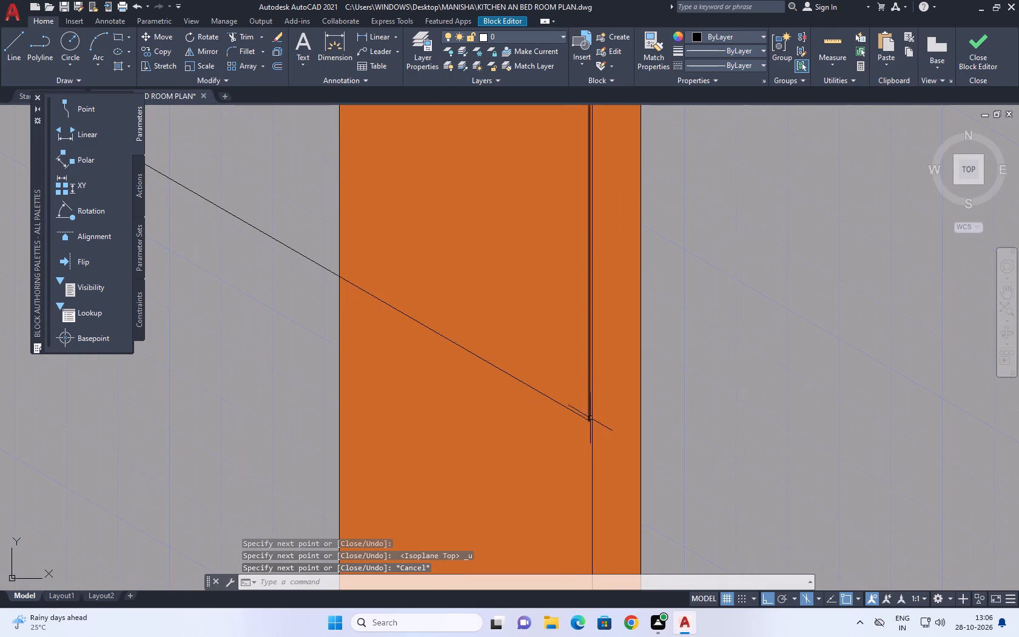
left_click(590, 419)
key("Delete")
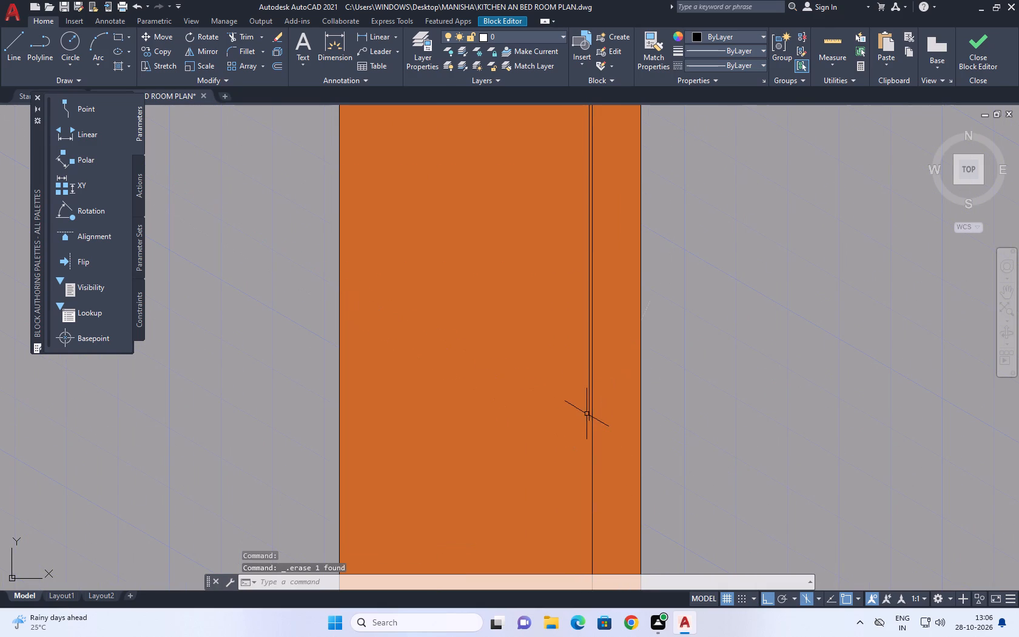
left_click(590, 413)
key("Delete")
Draw a 730 line down from the panel's top front corner, continued by an isometric line slanting up at 150° past the front face.
scroll(614, 439, "down", 6)
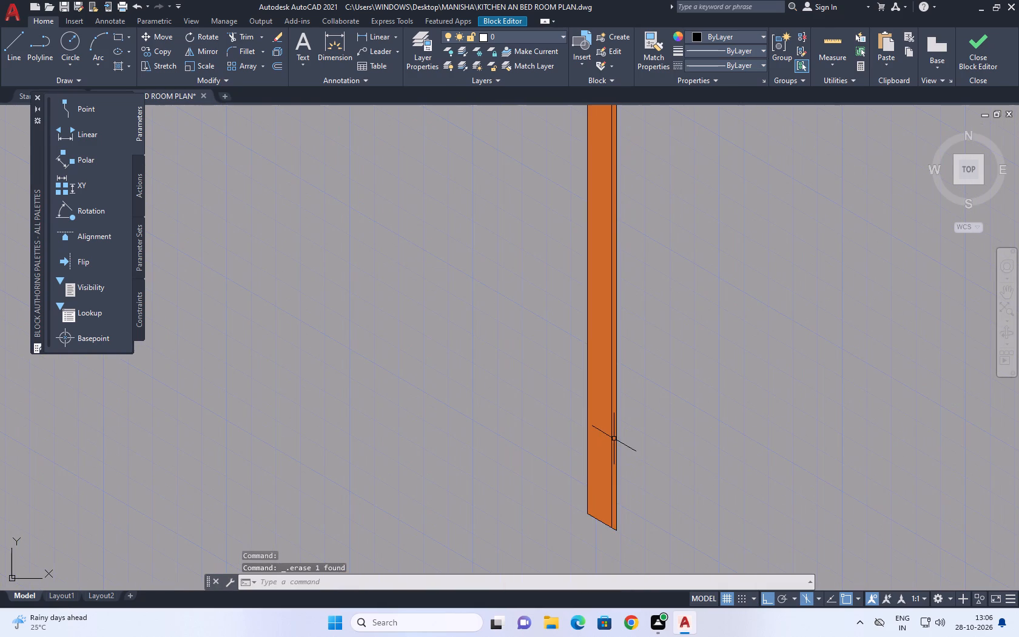
type("L")
key("space")
middle_click_drag(645, 299, 634, 447)
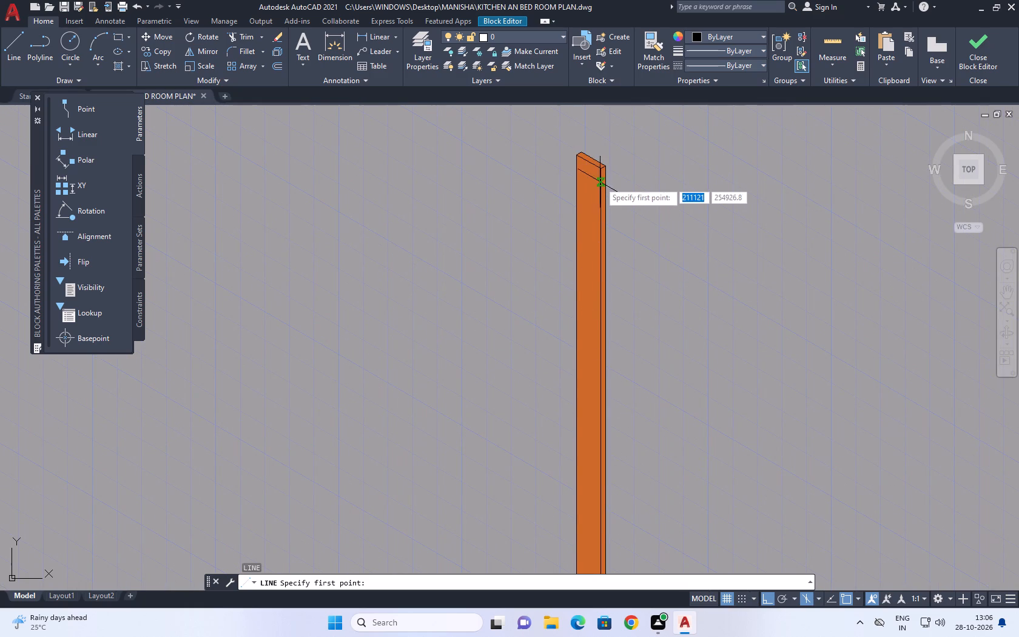
left_click(601, 170)
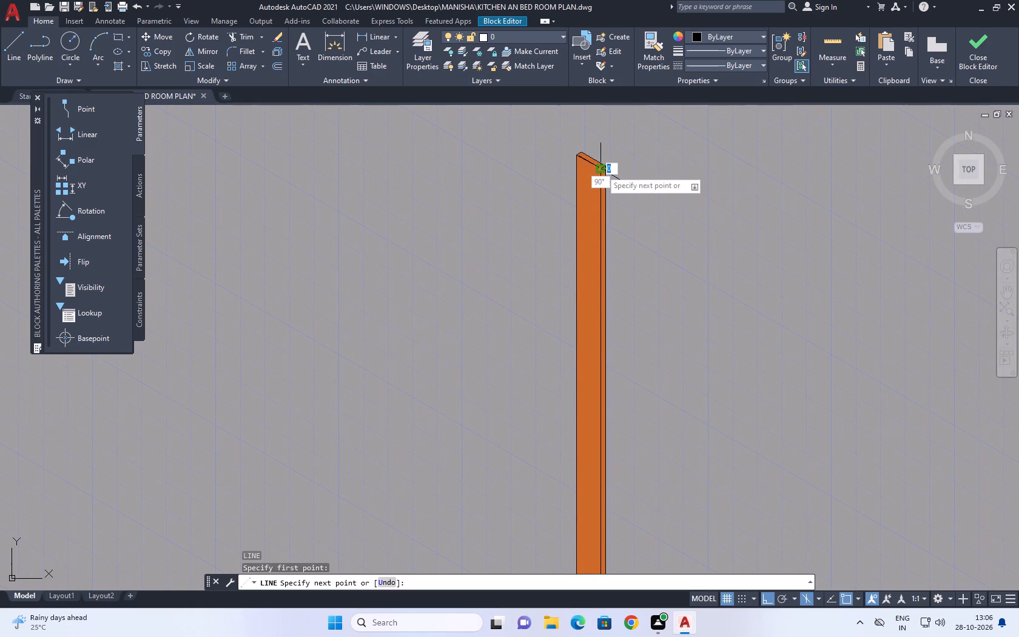
middle_click_drag(605, 474, 593, 363)
key("F8")
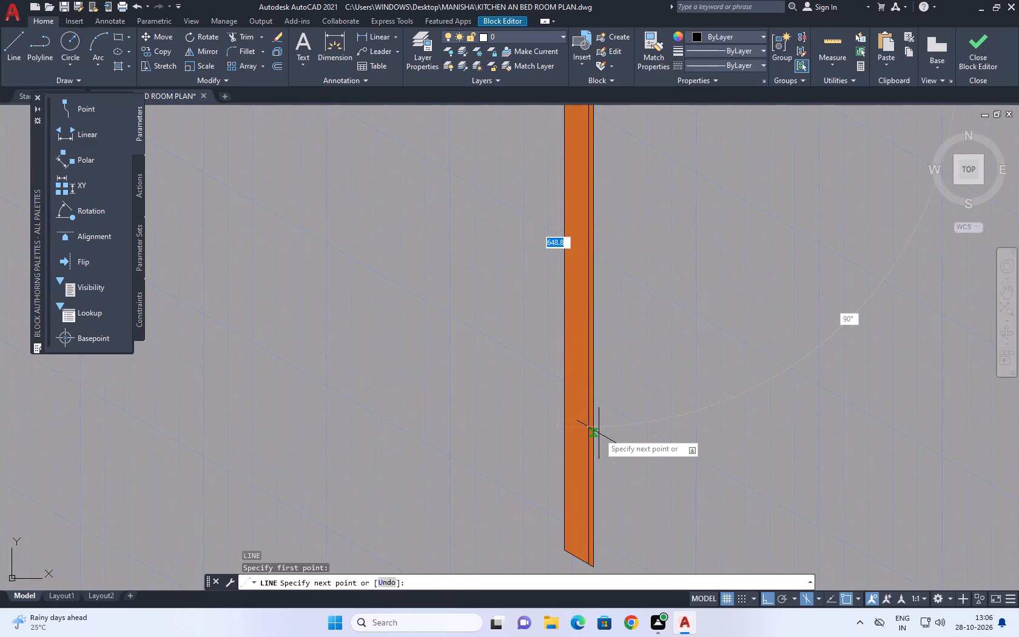
key("F8")
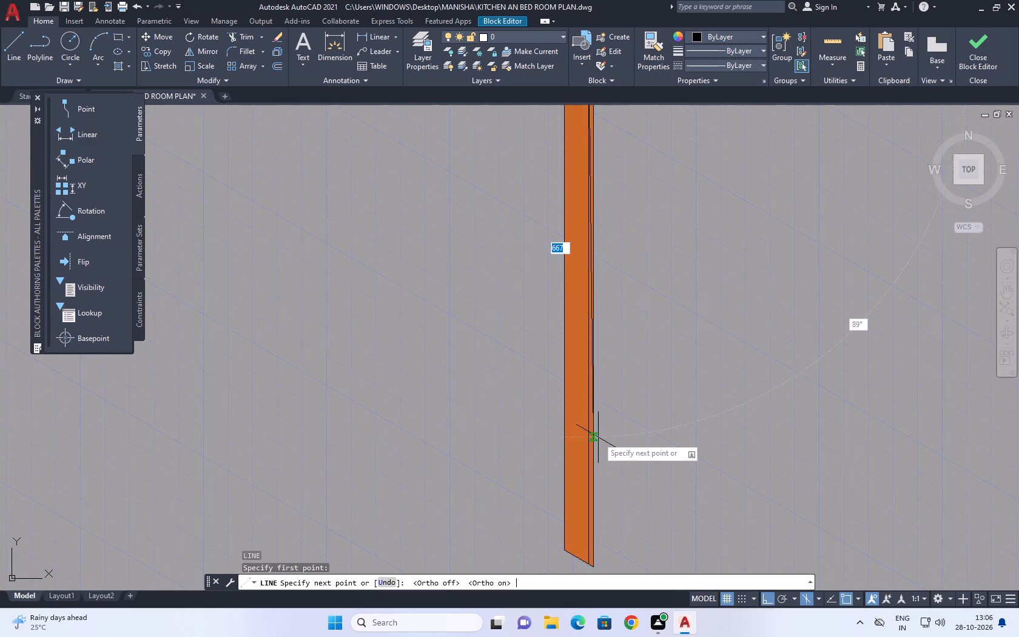
scroll(586, 439, "up", 2)
middle_click_drag(596, 408, 591, 437)
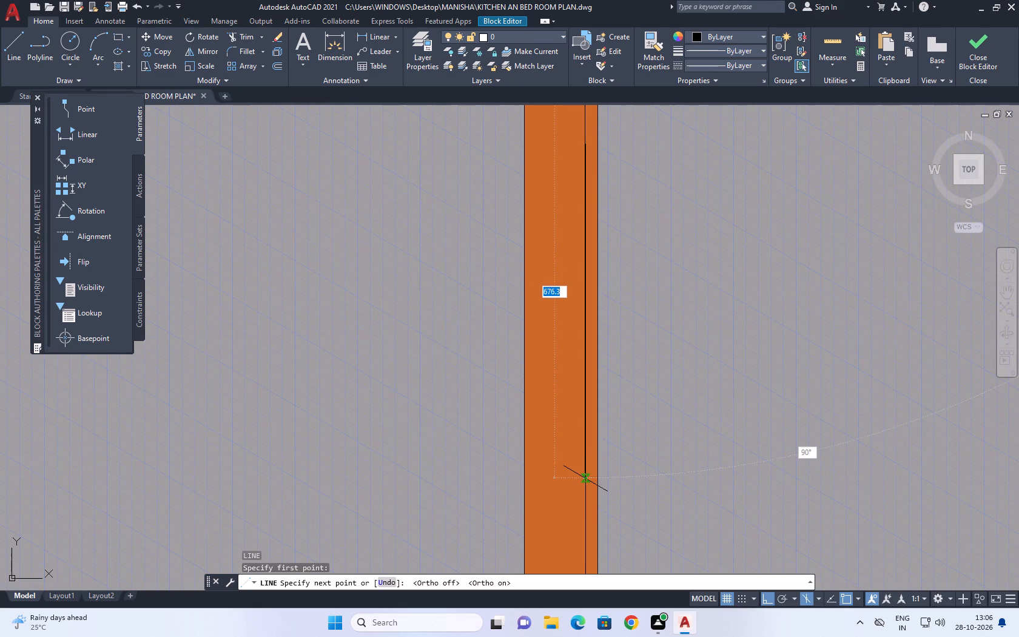
type("730")
key("Return")
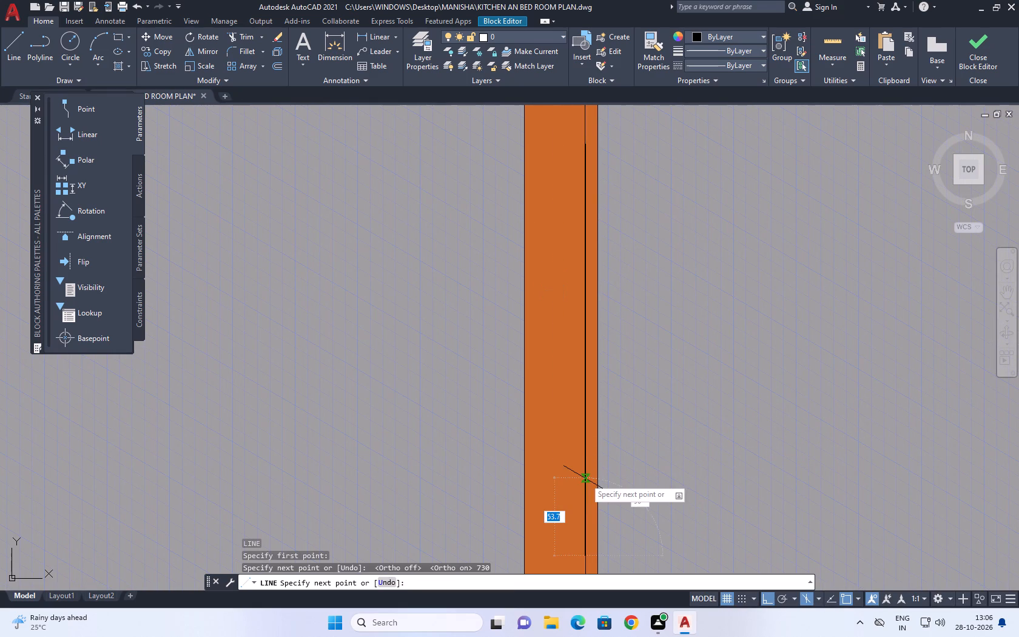
middle_click_drag(579, 581, 613, 284)
middle_click_drag(537, 467, 559, 380)
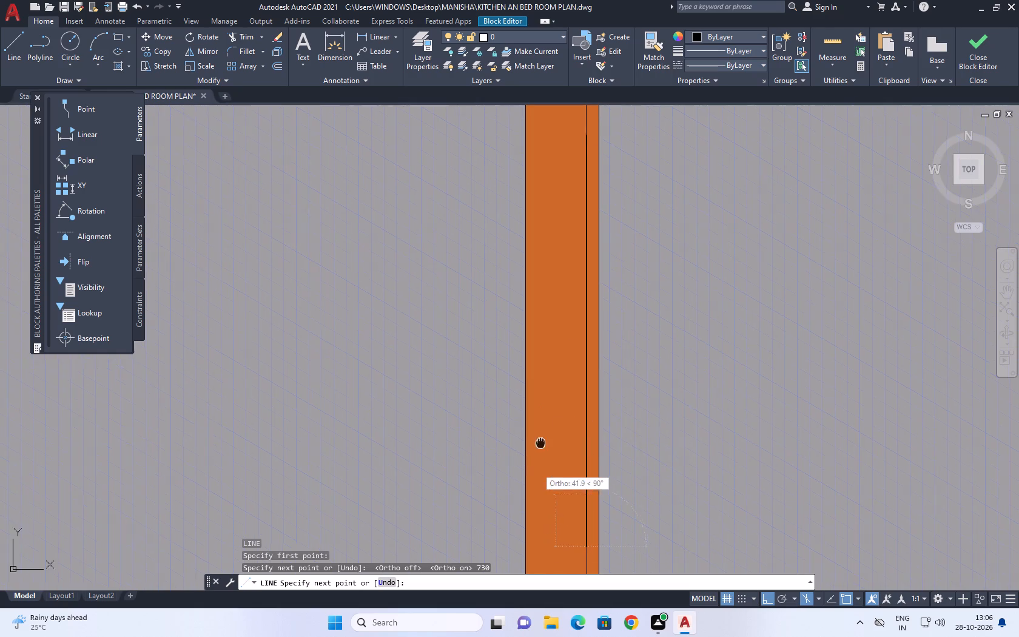
middle_click_drag(559, 380, 608, 235)
scroll(608, 348, "up", 4)
middle_click_drag(645, 362, 425, 266)
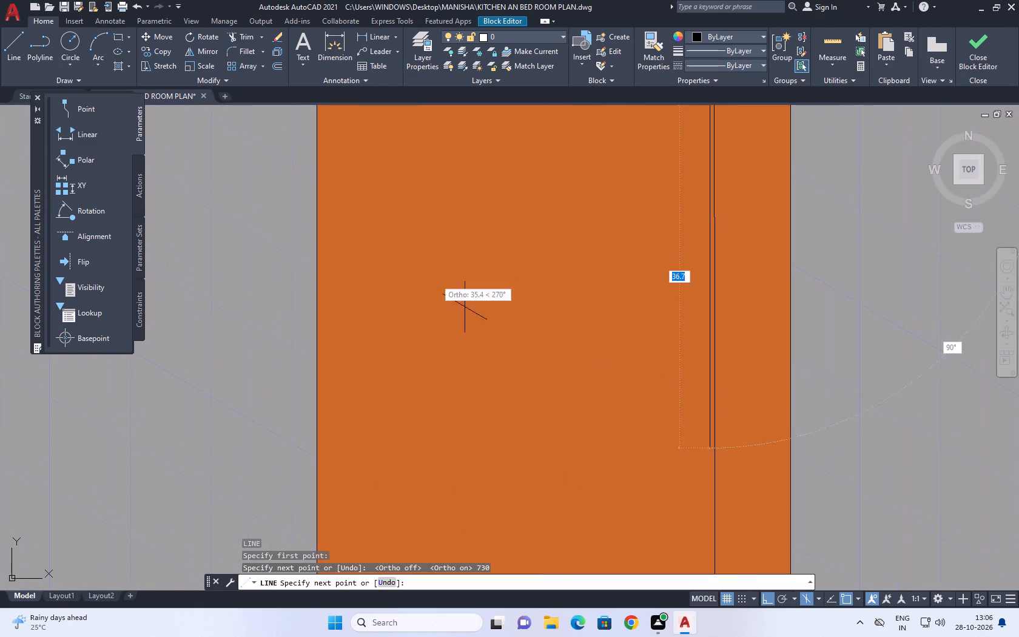
scroll(537, 368, "down", 4)
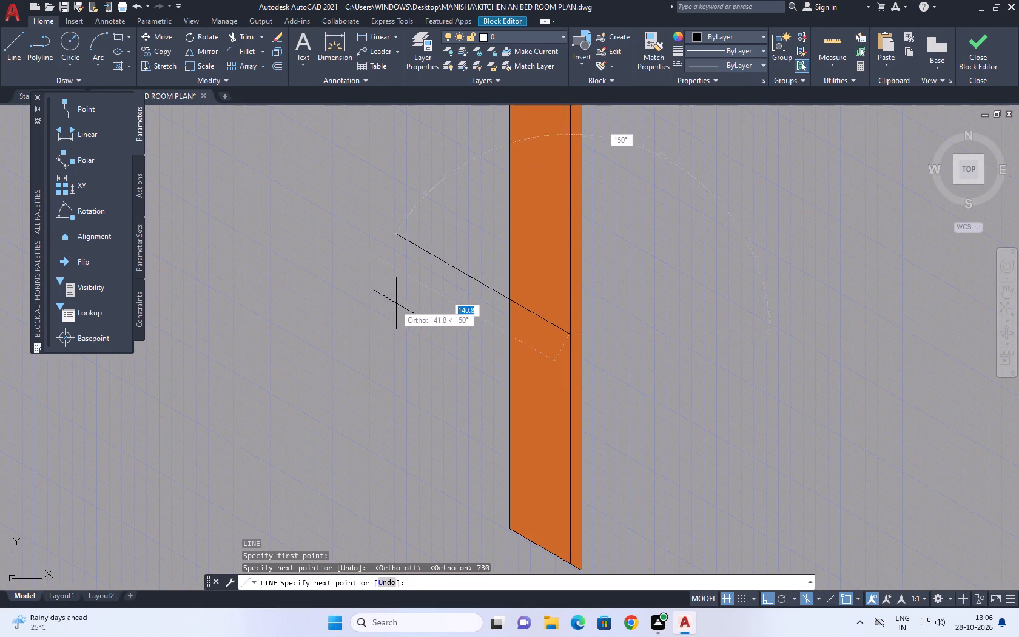
left_click(398, 288)
key("space")
Extend the slanted cut with a short line at 330° from the guide line's lower end past the panel's front corner edge.
scroll(554, 317, "up", 3)
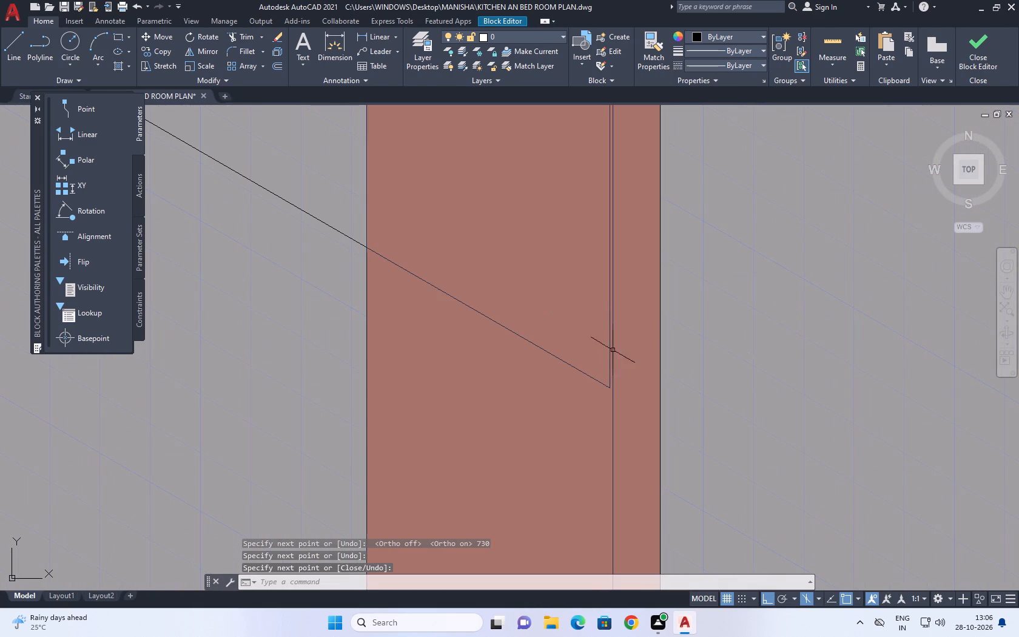
key("l")
key("space")
scroll(627, 392, "up", 2)
left_click(578, 384)
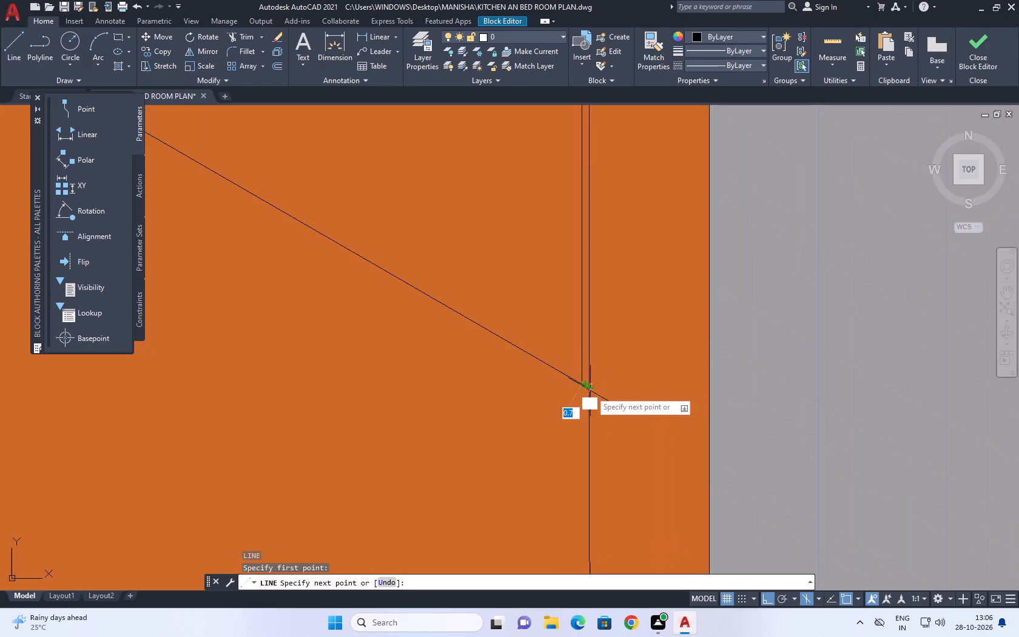
scroll(590, 388, "up", 1)
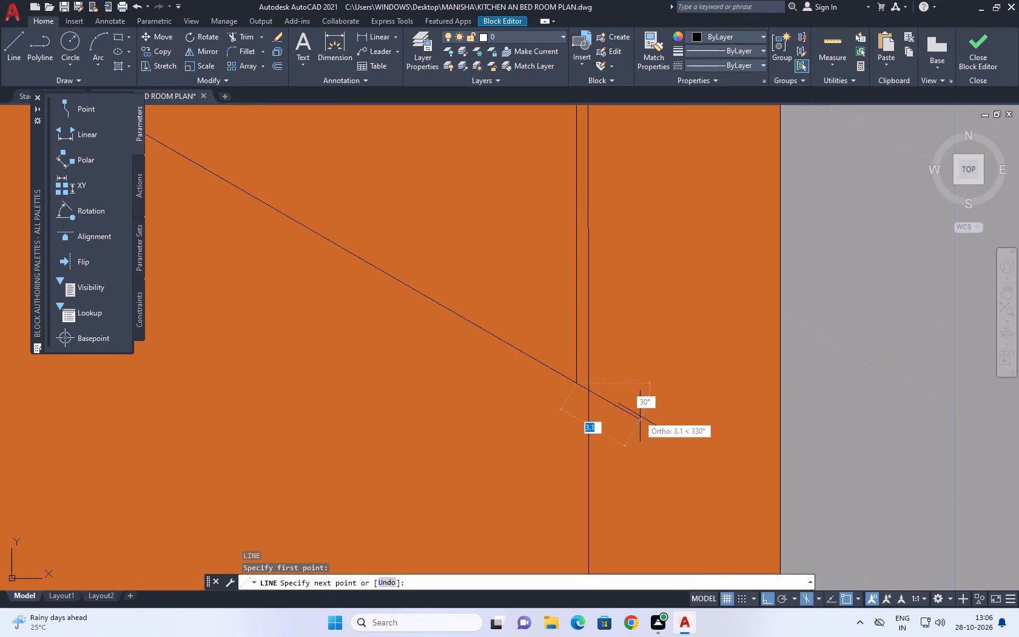
left_click(664, 431)
key("space")
Draw a line at 30° from where the cut meets the front corner edge, across the narrow side face and past its outer edge.
key("space")
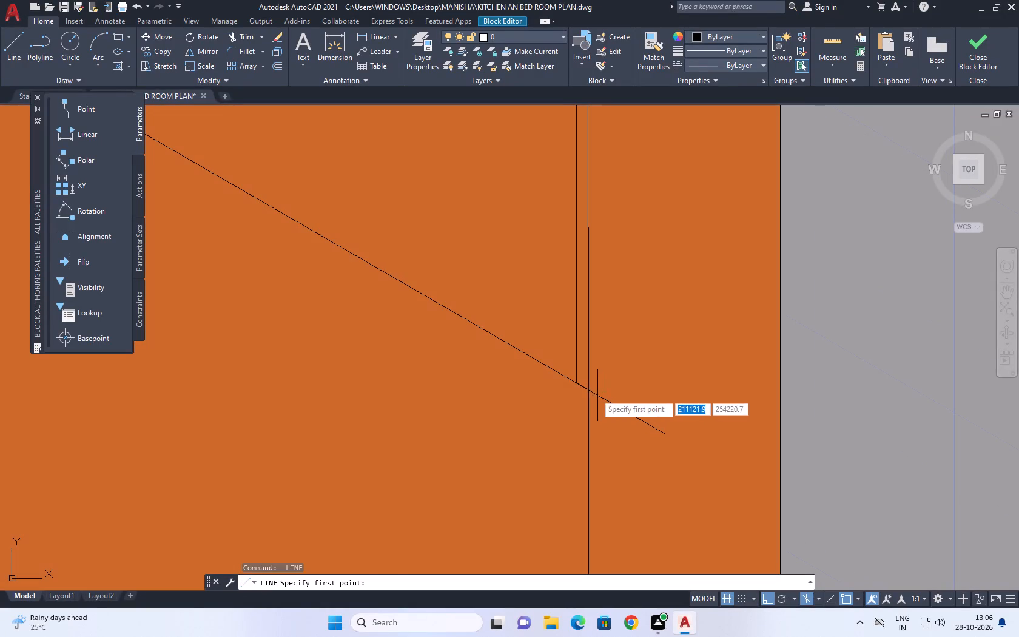
left_click(588, 390)
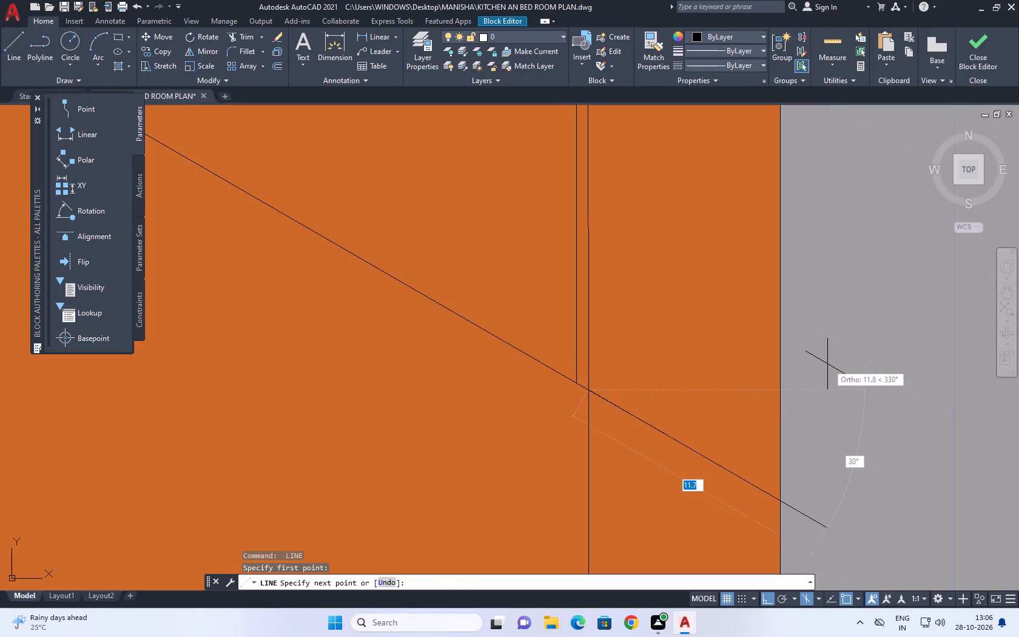
key("F5")
middle_click_drag(872, 239, 805, 293)
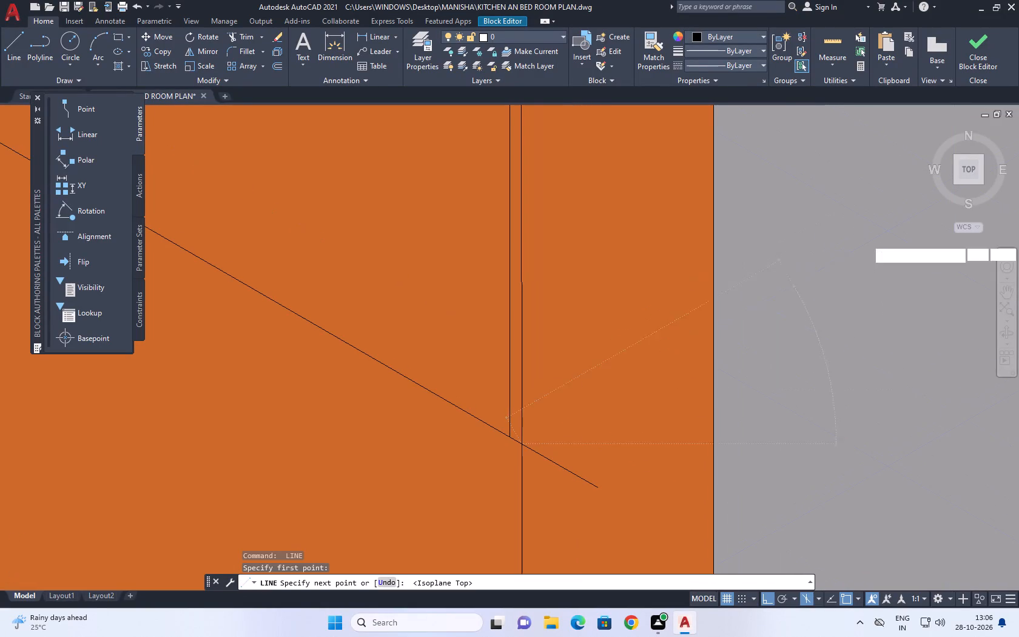
left_click(826, 267)
key("Escape")
Trim the cut lines' overshoots on the narrow side and the panel's corner and outer edges below the cut.
middle_click_drag(530, 527, 572, 457)
type("TR")
key("space")
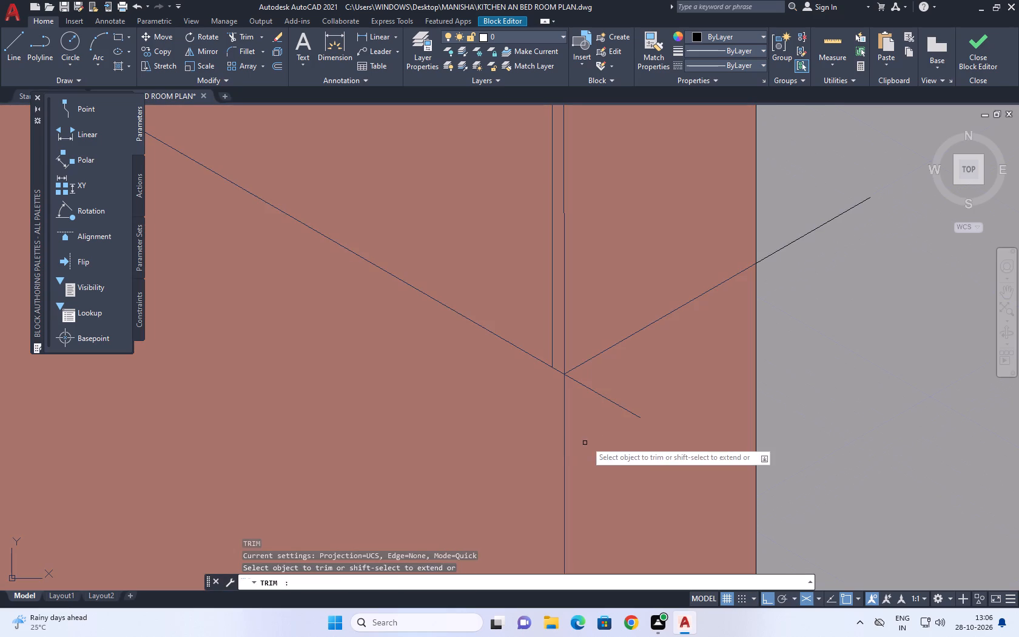
left_click(617, 406)
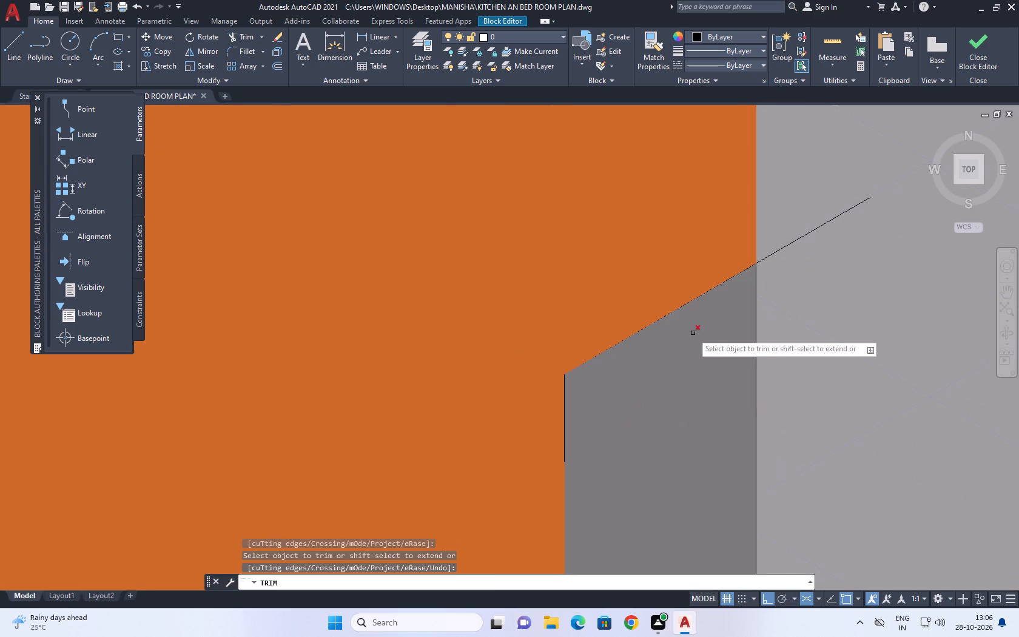
scroll(730, 292, "down", 4)
left_click(753, 268)
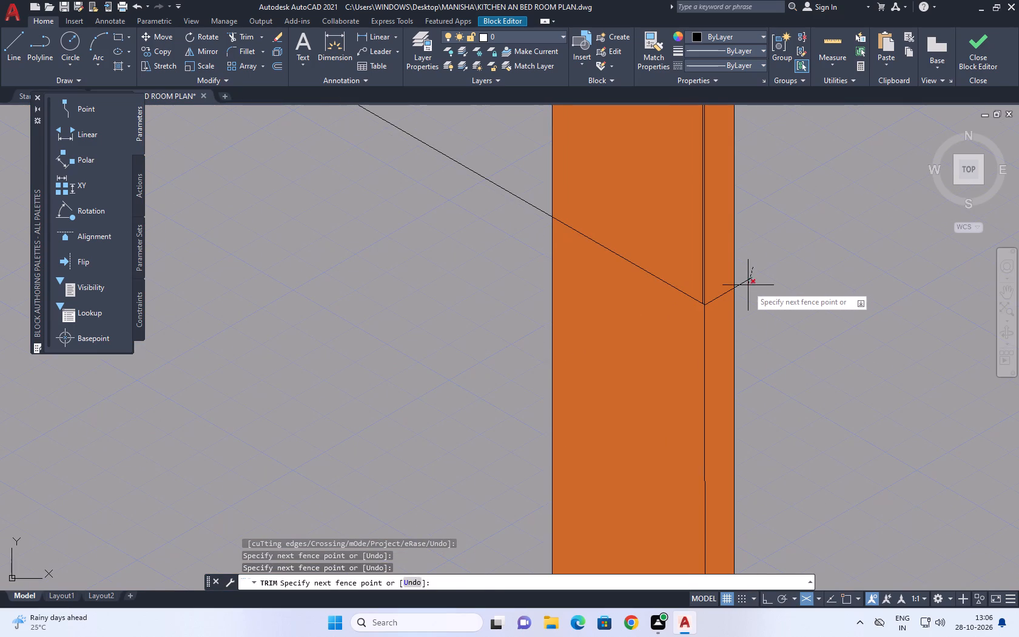
left_click(747, 292)
left_click(750, 346)
left_click(676, 357)
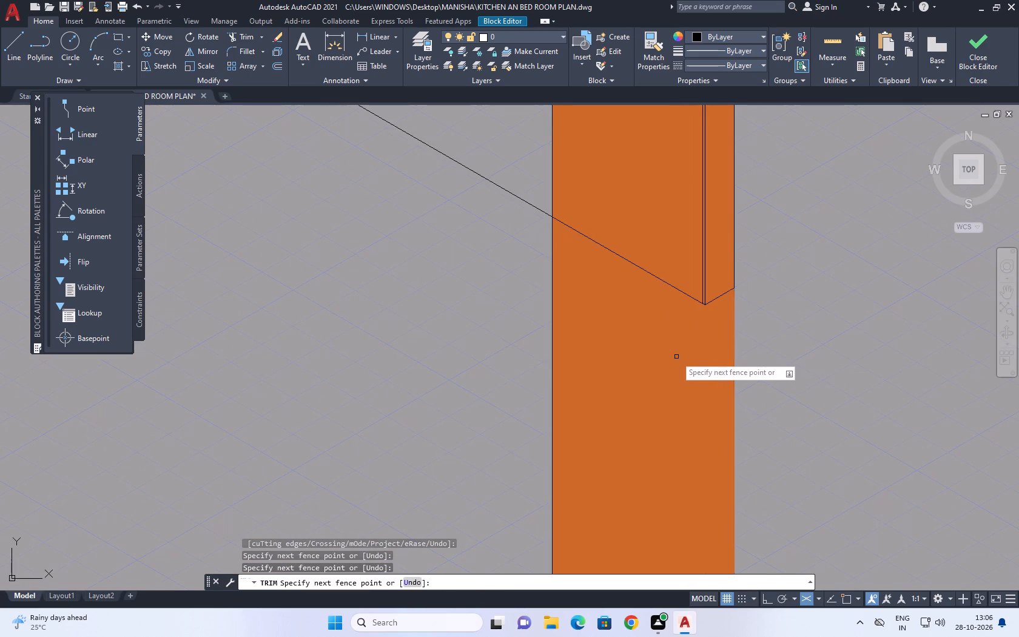
Trim the panel's remaining long edge and bottom edges below the cut, plus the slanted line's overshoot beyond the front face.
scroll(727, 351, "down", 3)
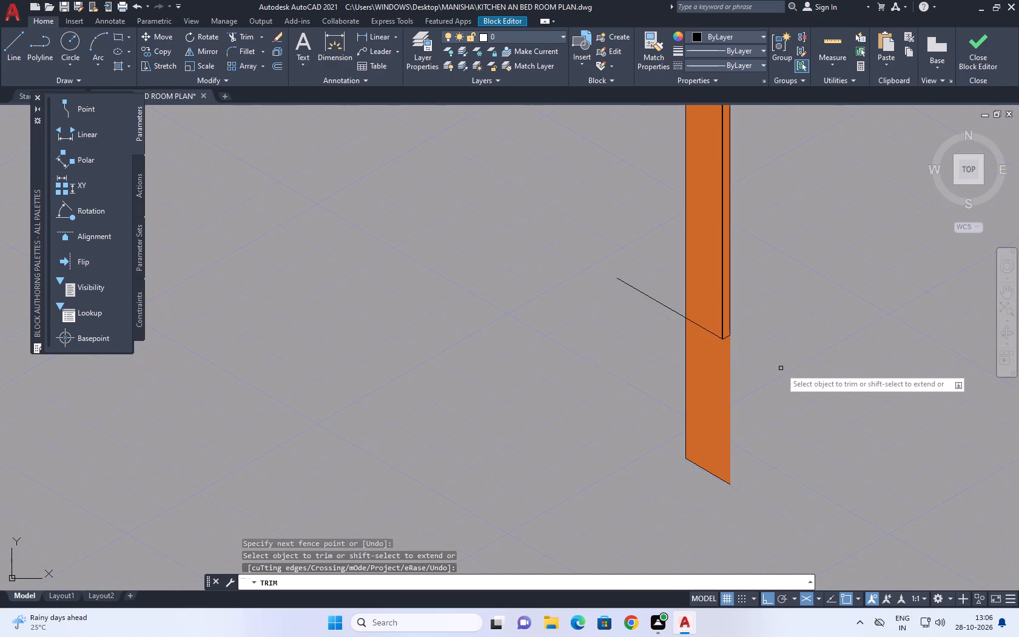
left_click(727, 369)
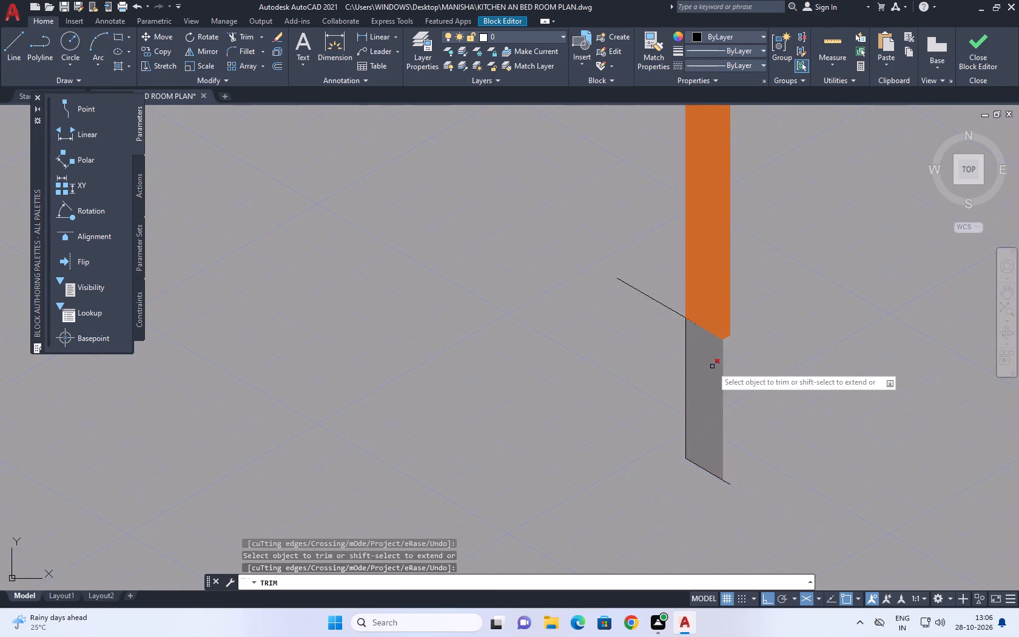
left_click(712, 366)
left_click(697, 360)
left_click(639, 389)
left_click_drag(728, 434, 714, 451)
left_click(687, 502)
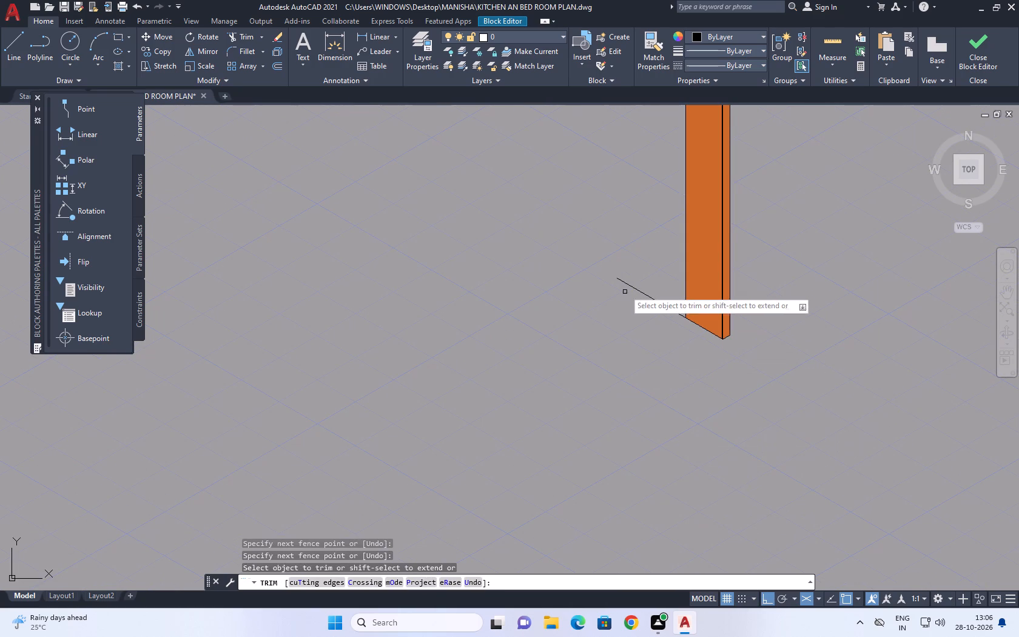
left_click(629, 273)
left_click_drag(620, 354, 617, 363)
scroll(733, 344, "up", 5)
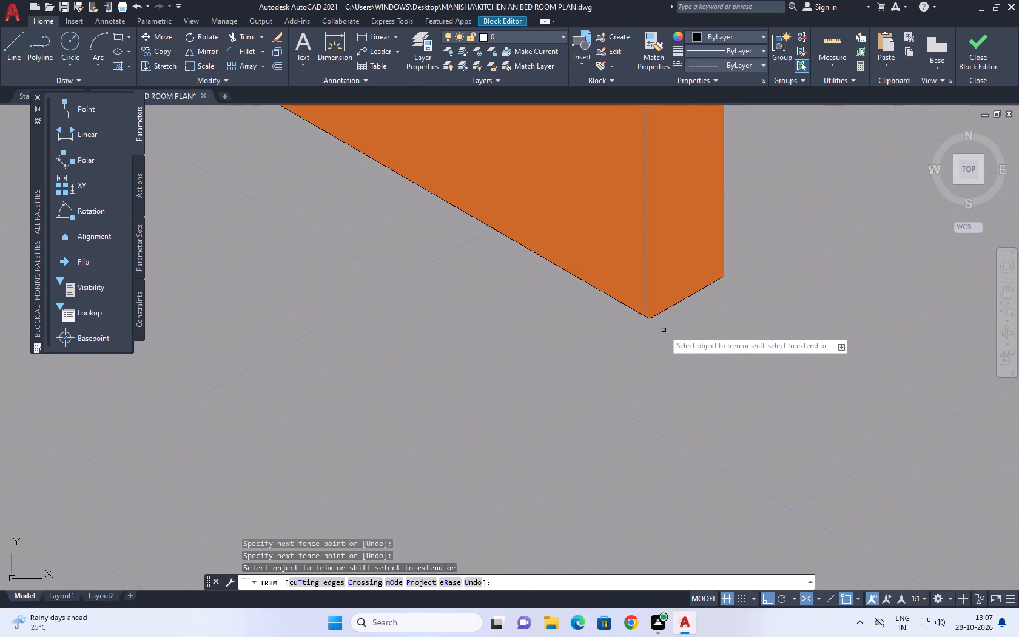
key("Escape")
Delete the 730 guide line beside the panel's front corner edge.
left_click(644, 307)
scroll(653, 360, "down", 2)
key("Delete")
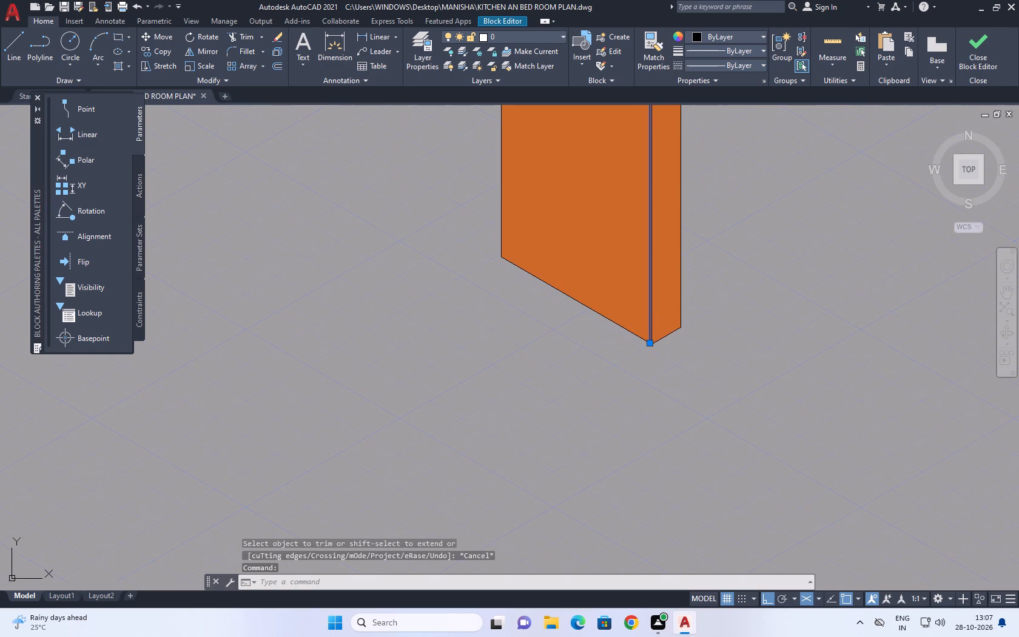
Close the block editor and save the changes to PANEL.
scroll(673, 400, "down", 7)
middle_click_drag(696, 383, 625, 352)
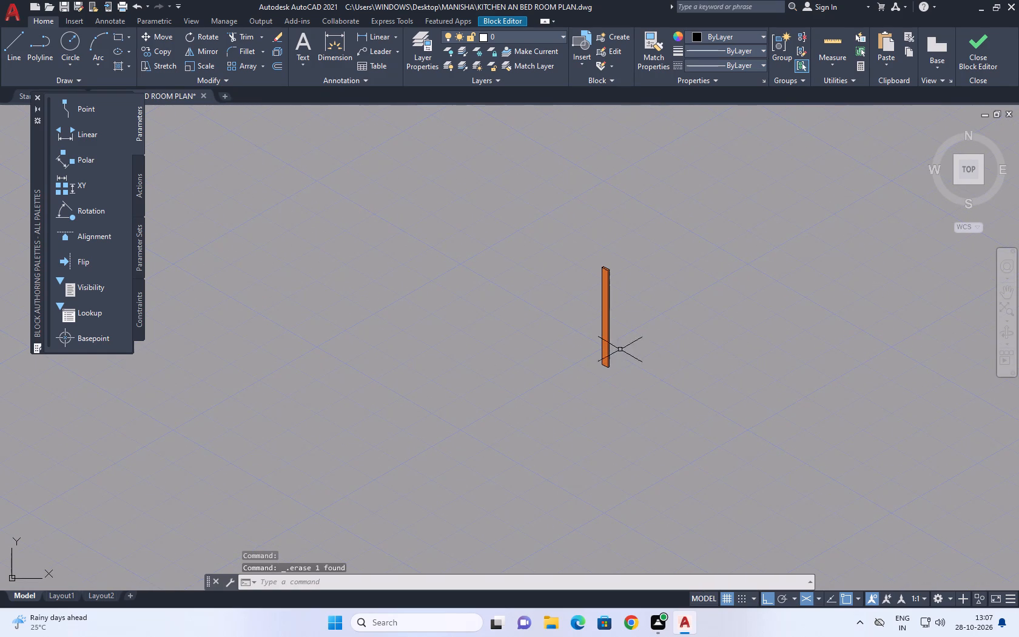
scroll(601, 352, "up", 5)
middle_click_drag(679, 360, 598, 350)
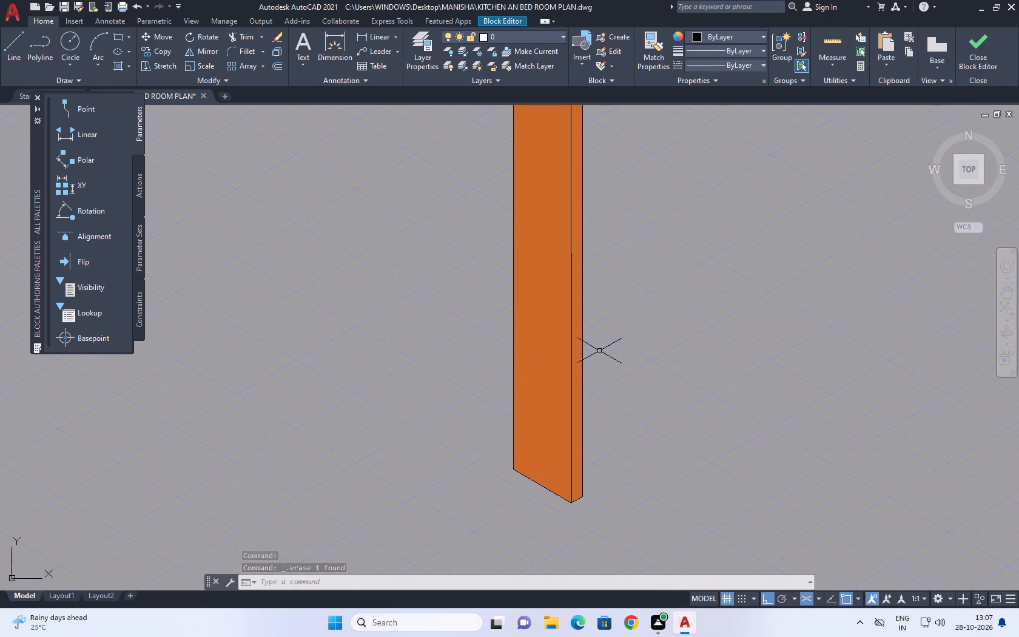
left_click(972, 41)
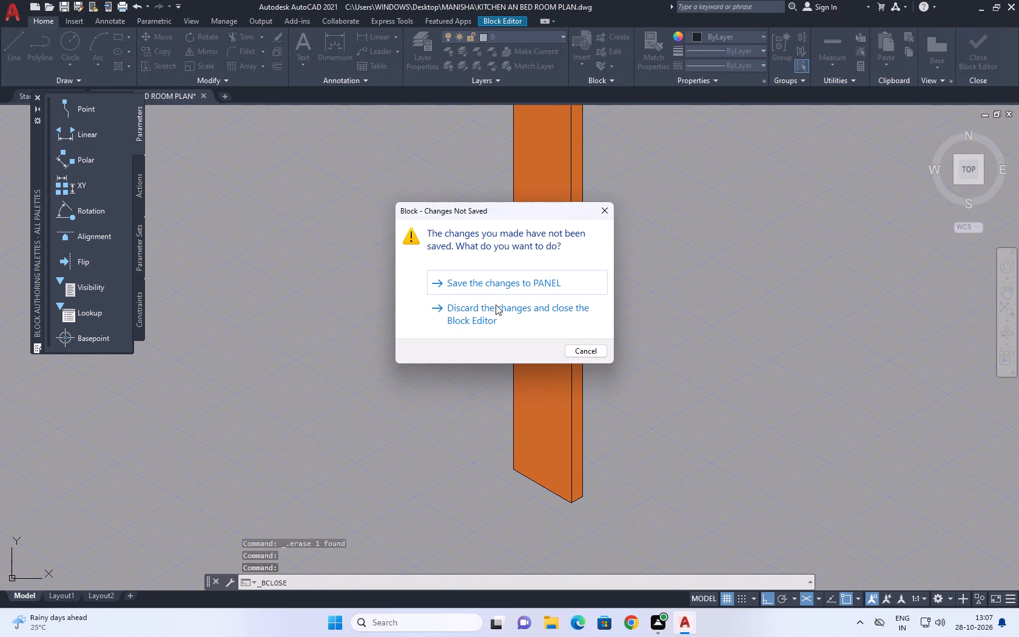
left_click(526, 285)
Scale the panel by reference from its top corner beside the cabinet's side, fitting its adjoining vertical edge to the lower front line's endpoint.
scroll(612, 391, "down", 4)
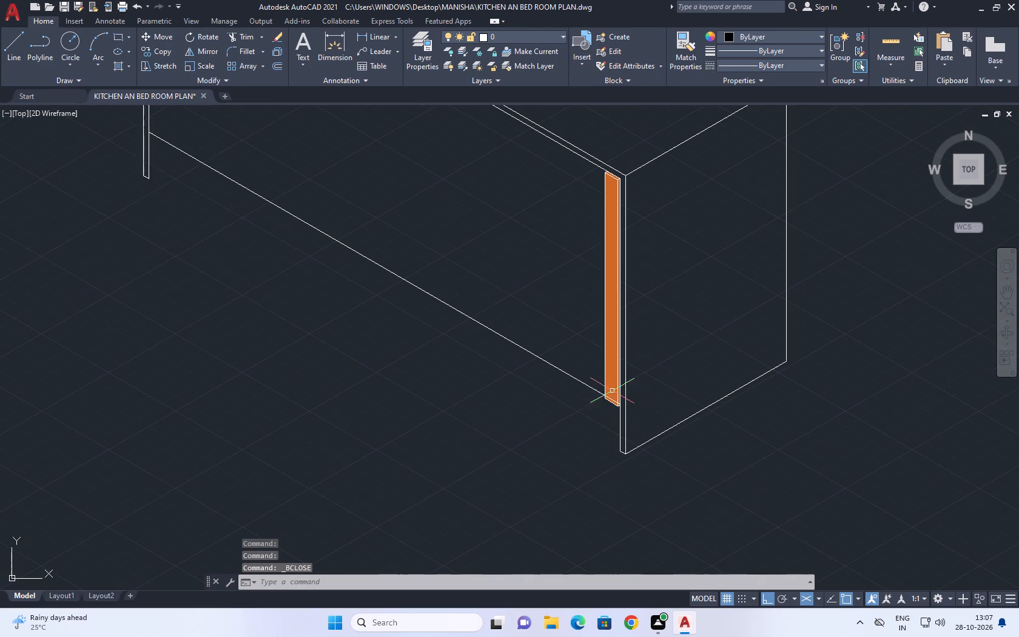
scroll(587, 260, "up", 2)
scroll(619, 423, "up", 1)
middle_click_drag(619, 423, 604, 174)
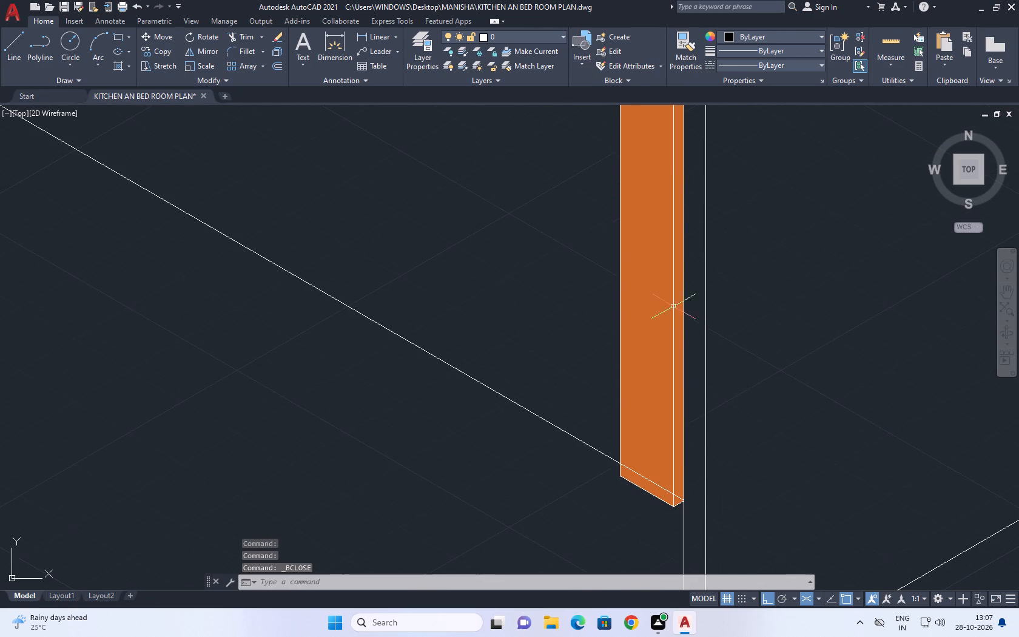
middle_click_drag(679, 350, 608, 292)
scroll(571, 463, "up", 3)
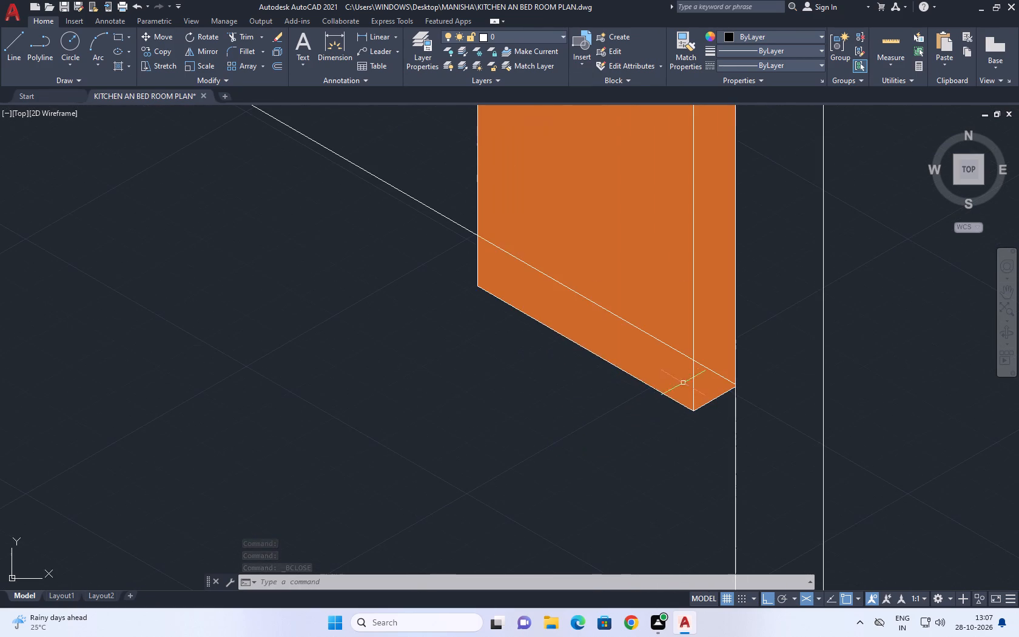
left_click(698, 405)
left_click(668, 374)
scroll(696, 408, "down", 4)
middle_click_drag(693, 376, 637, 456)
scroll(637, 453, "down", 1)
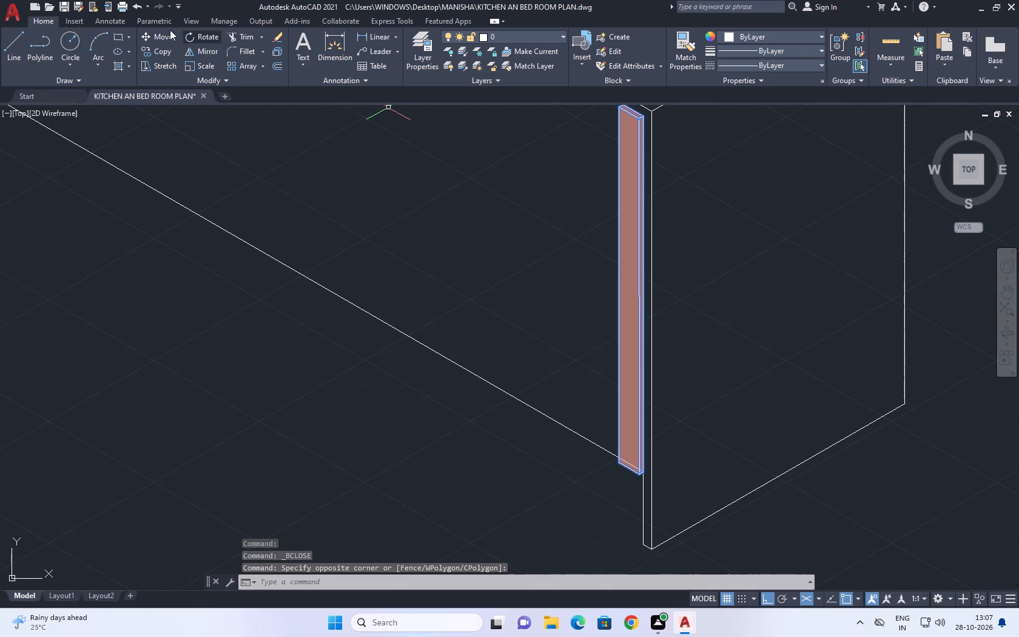
left_click(209, 64)
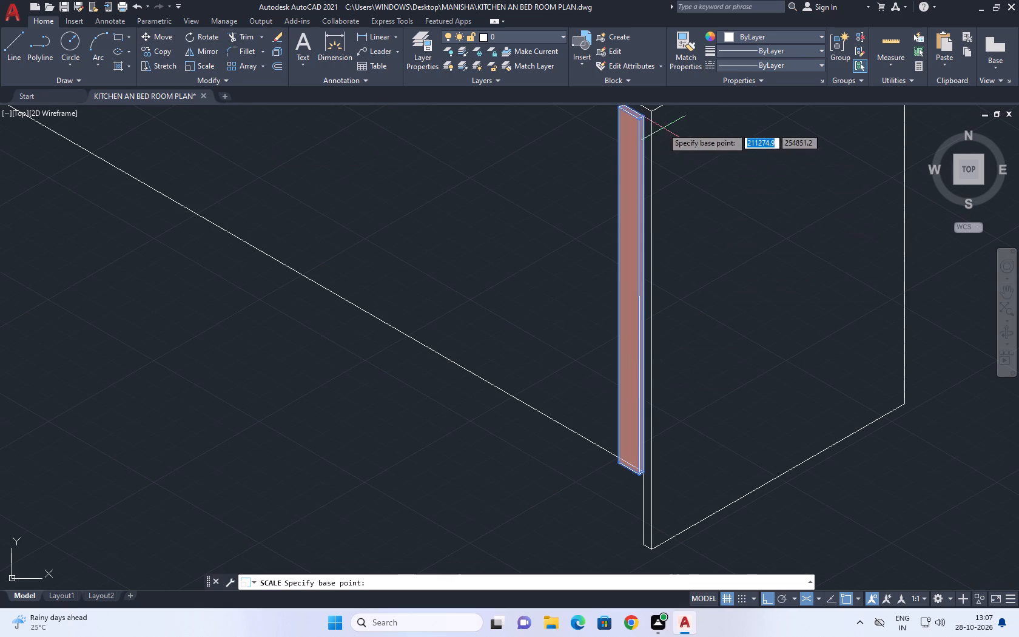
scroll(636, 118, "up", 3)
middle_click_drag(650, 118, 657, 215)
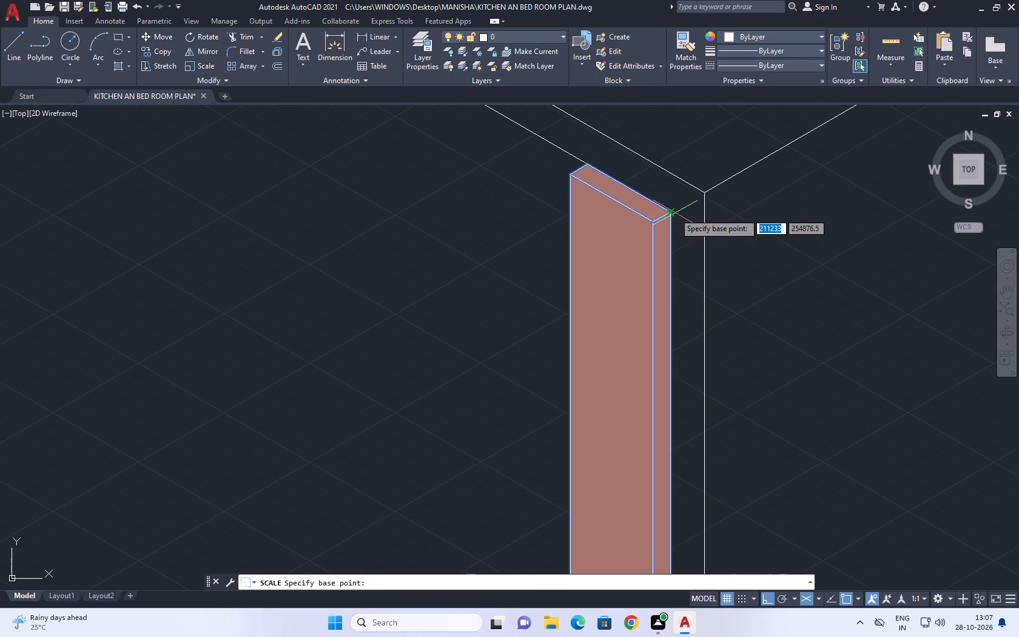
left_click(673, 211)
scroll(676, 167, "down", 4)
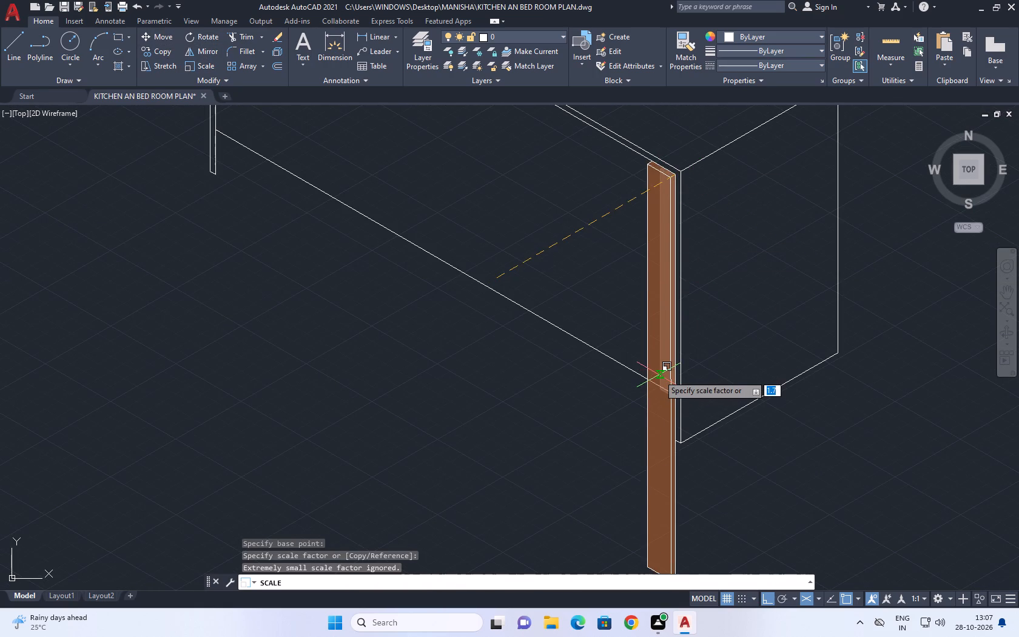
type("R")
key("space")
scroll(659, 400, "up", 3)
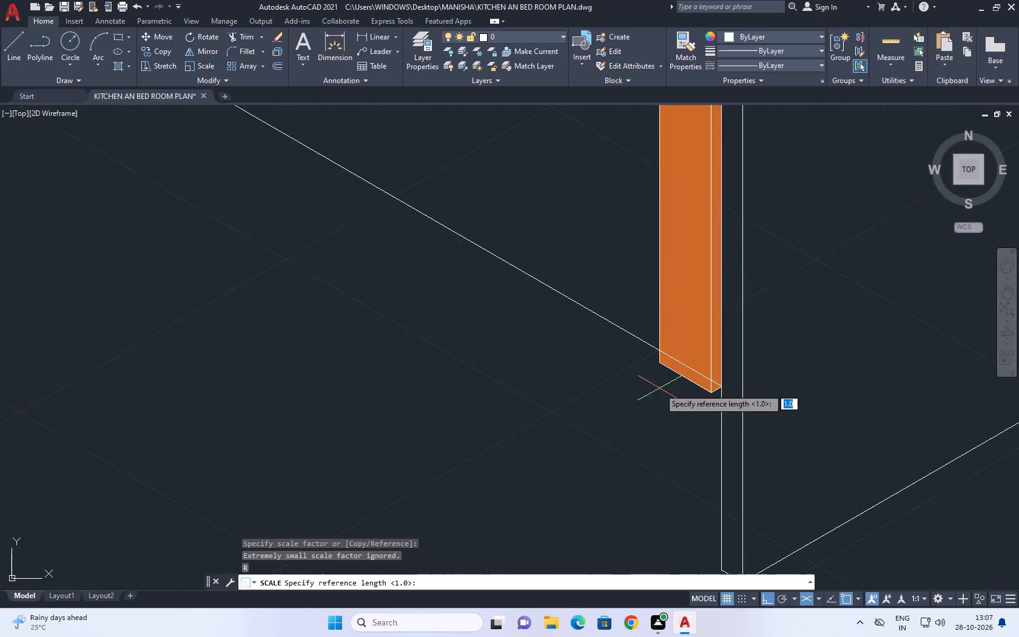
scroll(701, 395, "up", 2)
scroll(749, 382, "up", 2)
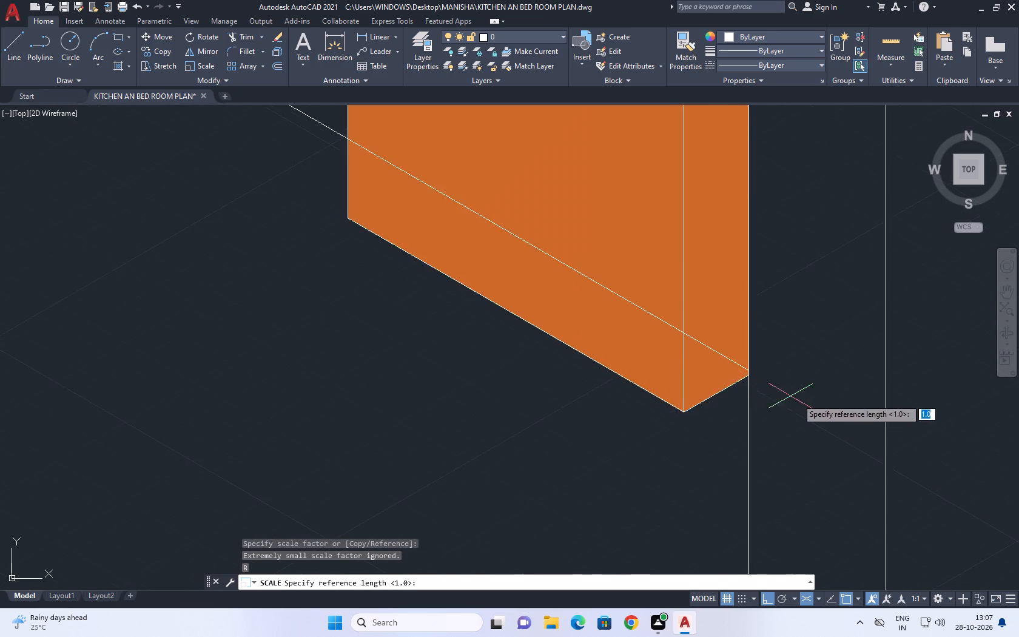
scroll(802, 400, "up", 4)
left_click(553, 291)
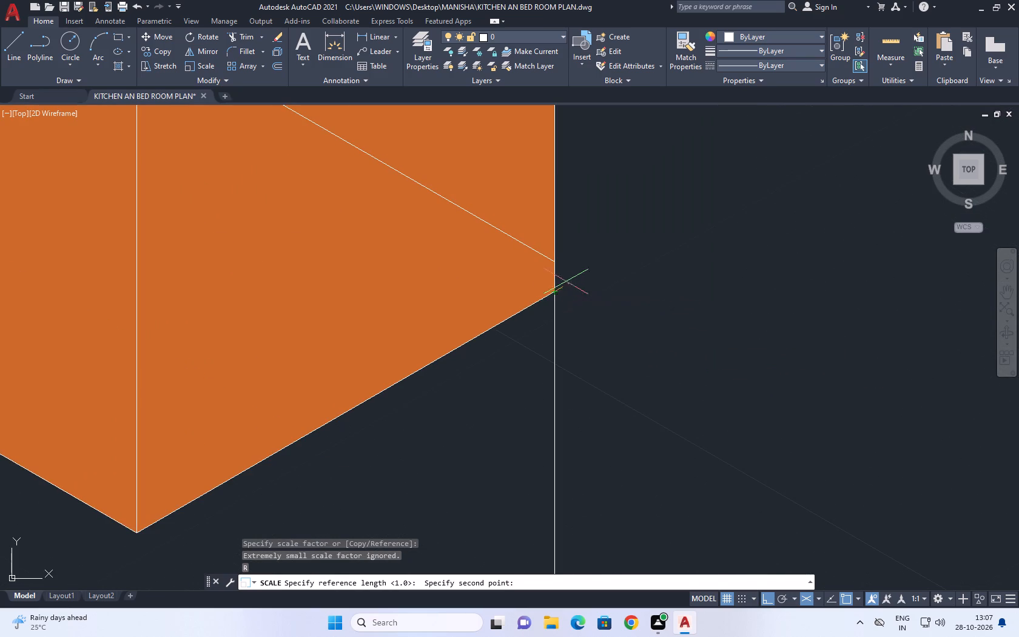
scroll(579, 271, "down", 11)
middle_click_drag(590, 170, 590, 415)
scroll(591, 417, "down", 2)
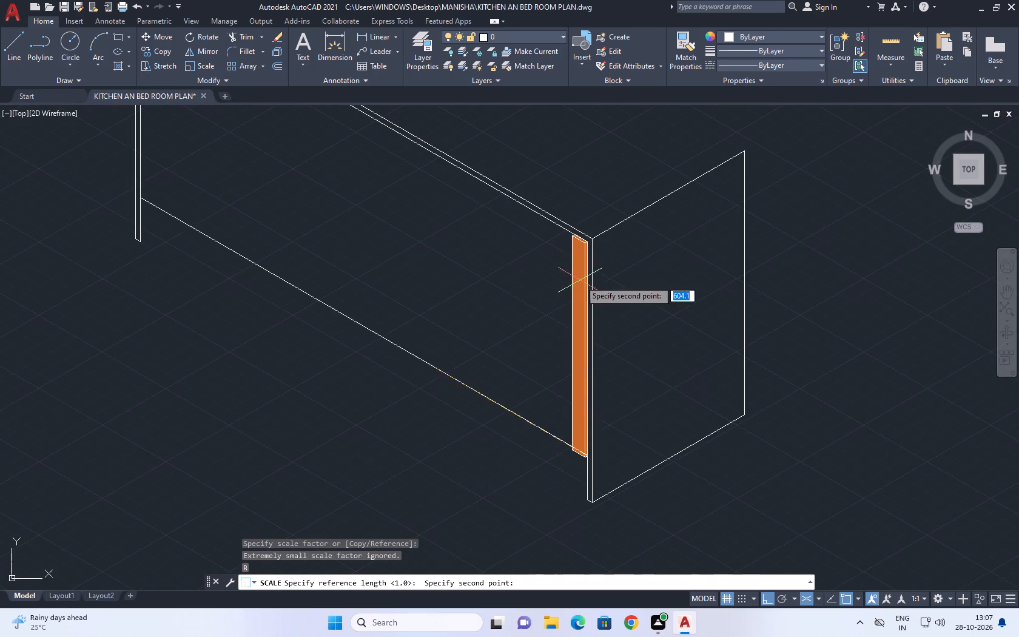
scroll(587, 238, "up", 3)
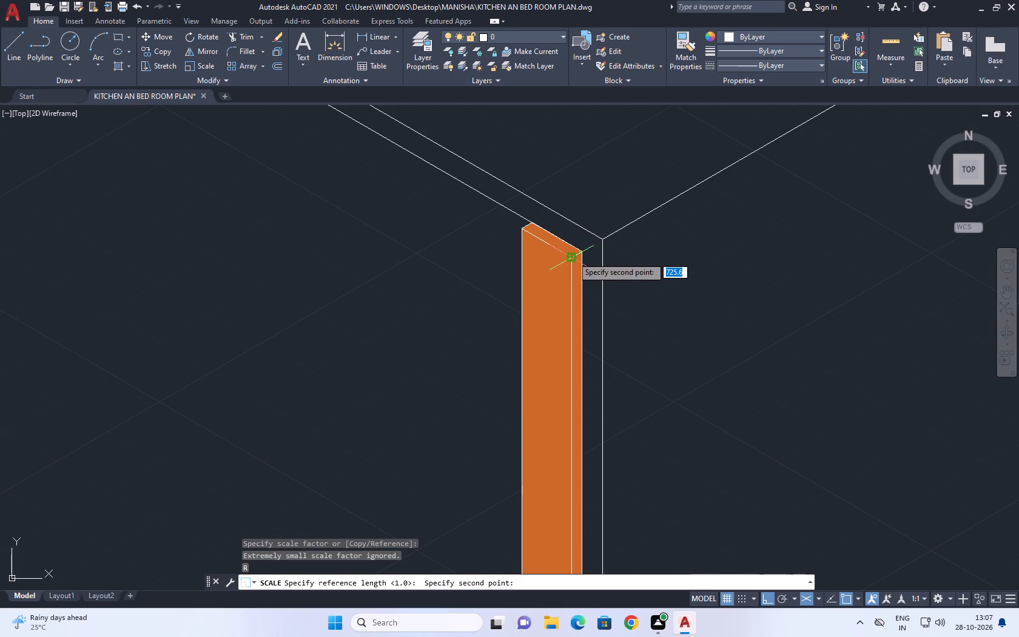
key("F5")
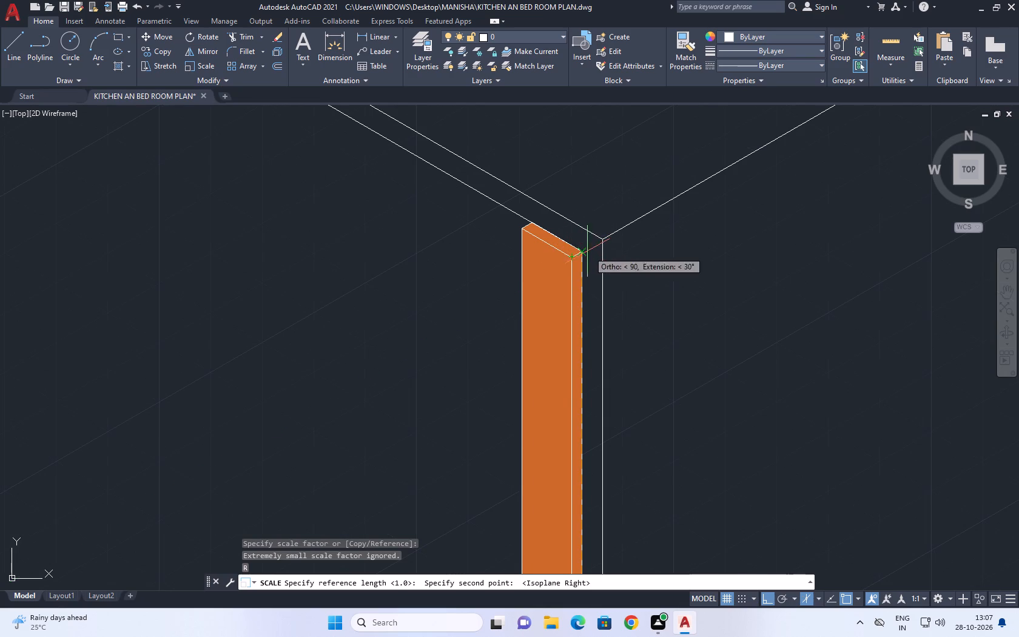
left_click(582, 249)
scroll(580, 250, "down", 2)
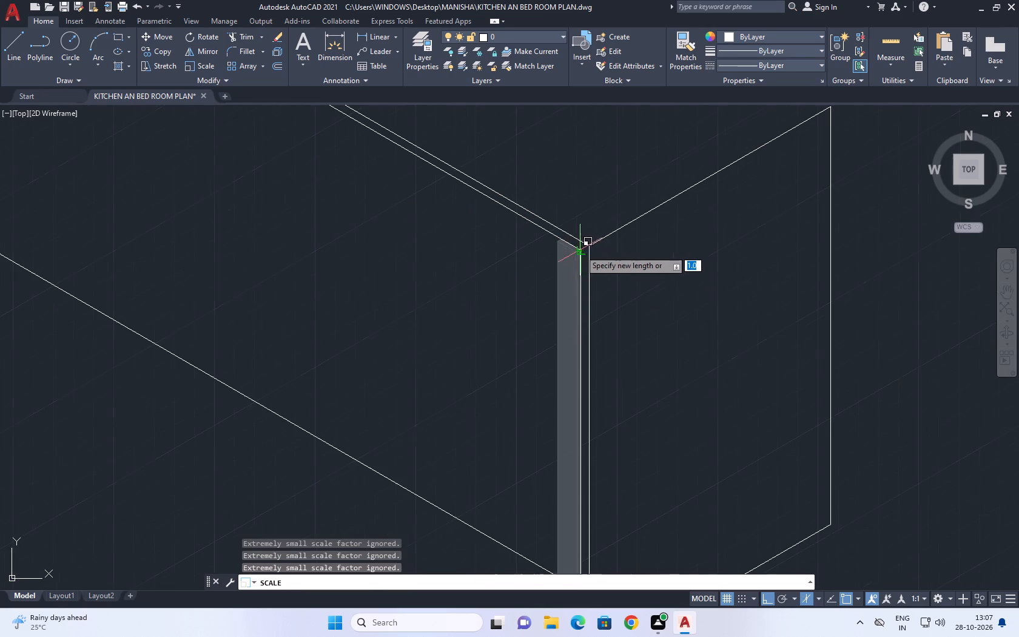
scroll(584, 323, "down", 3)
scroll(573, 410, "up", 3)
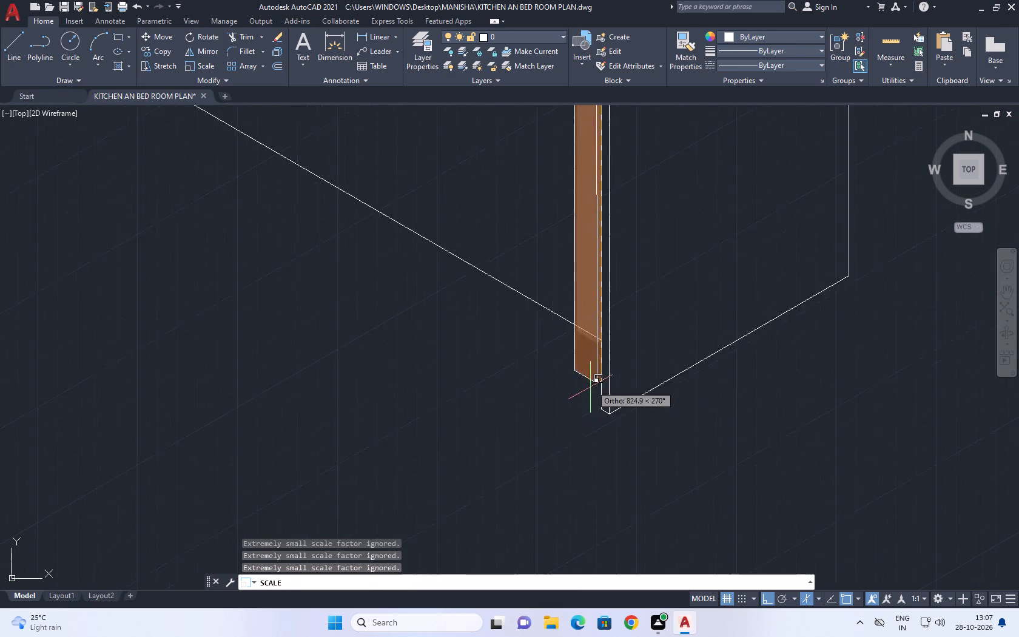
scroll(591, 380, "up", 3)
scroll(592, 289, "up", 5)
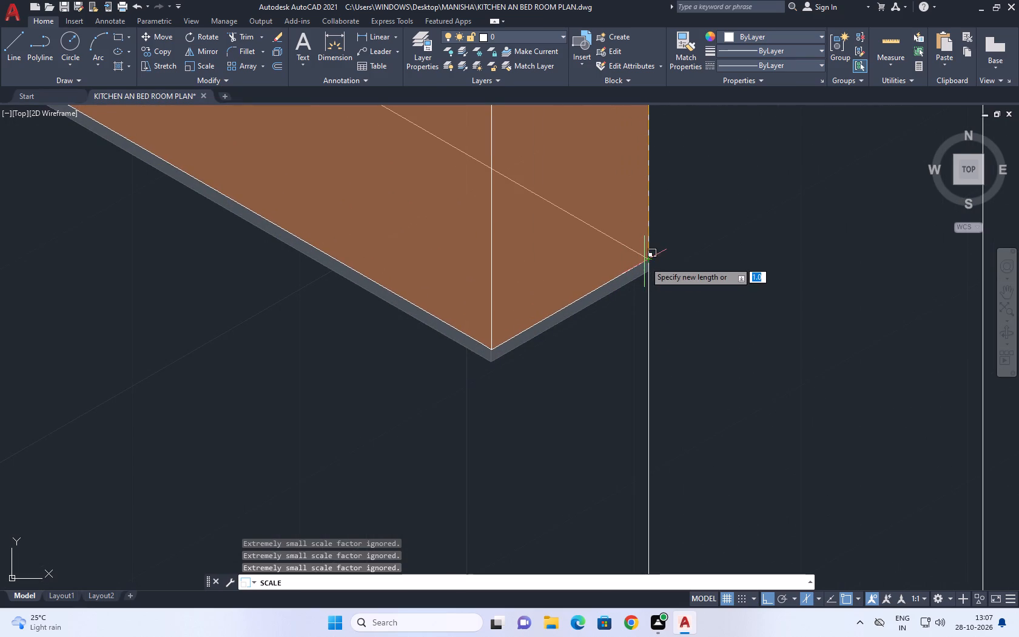
left_click(652, 261)
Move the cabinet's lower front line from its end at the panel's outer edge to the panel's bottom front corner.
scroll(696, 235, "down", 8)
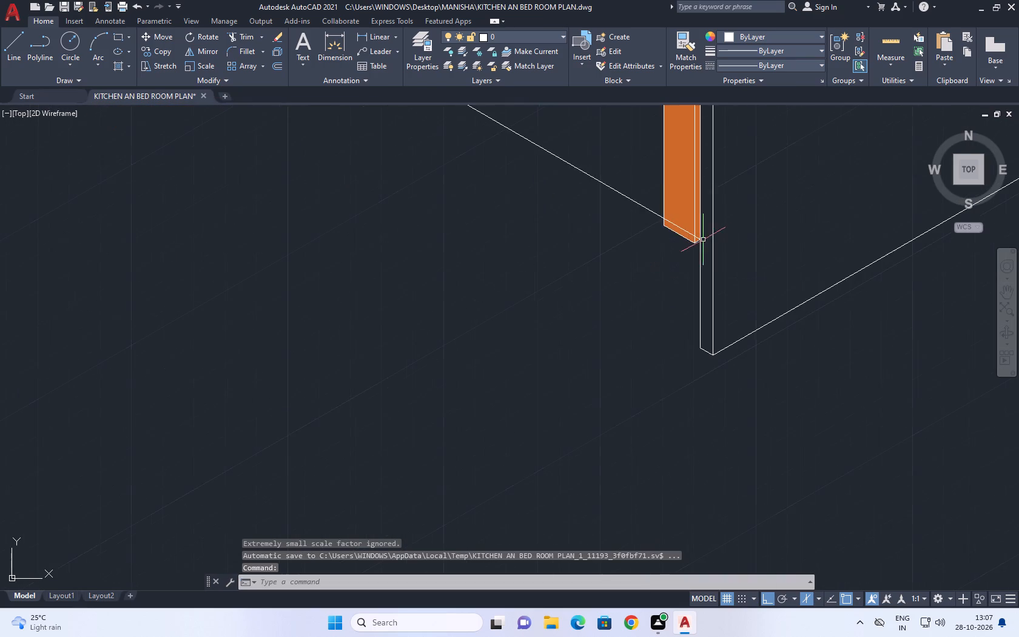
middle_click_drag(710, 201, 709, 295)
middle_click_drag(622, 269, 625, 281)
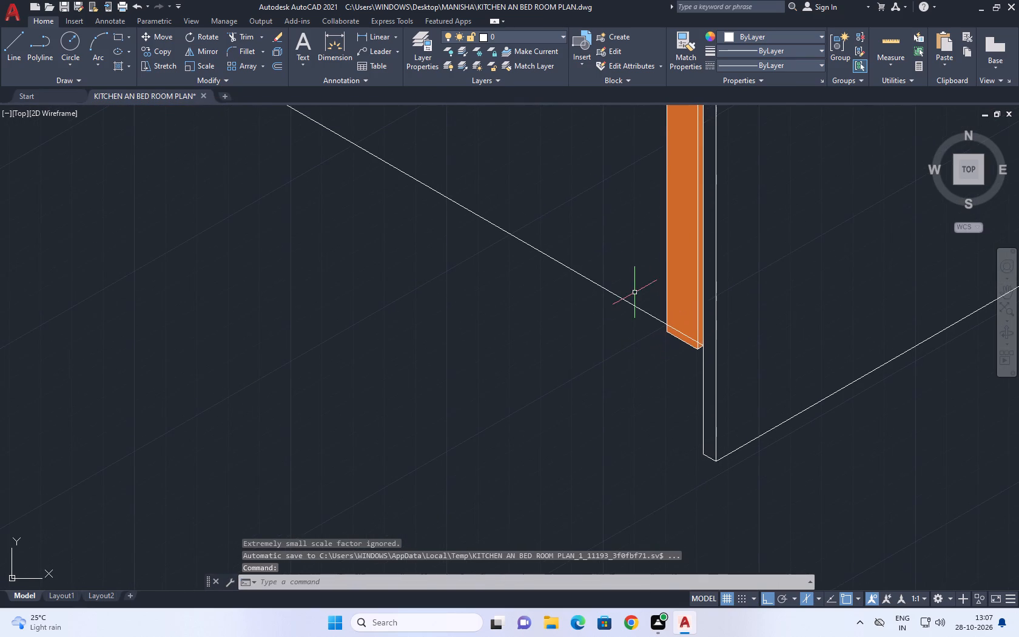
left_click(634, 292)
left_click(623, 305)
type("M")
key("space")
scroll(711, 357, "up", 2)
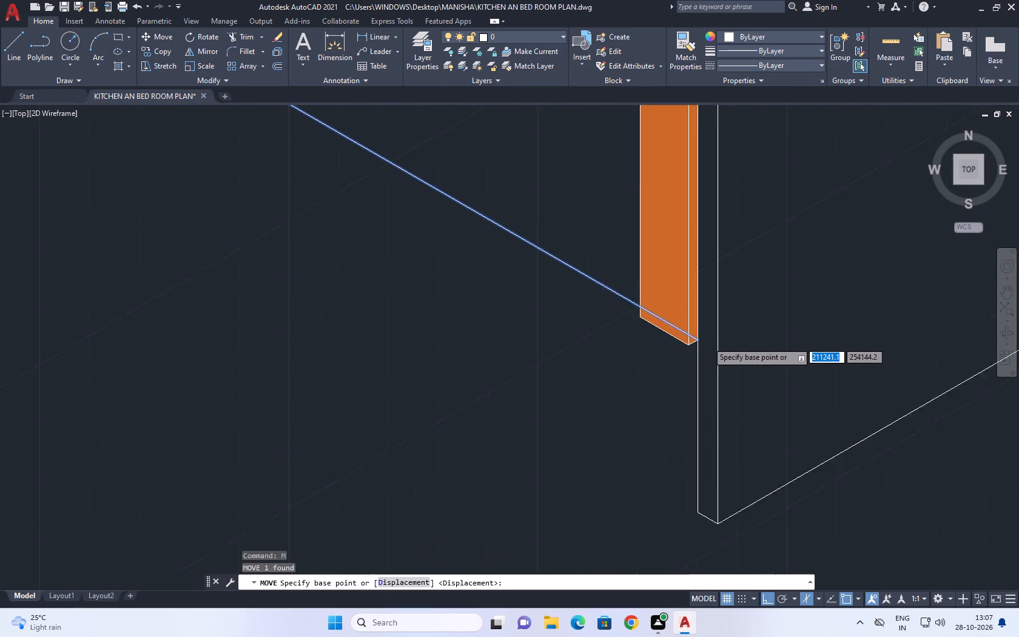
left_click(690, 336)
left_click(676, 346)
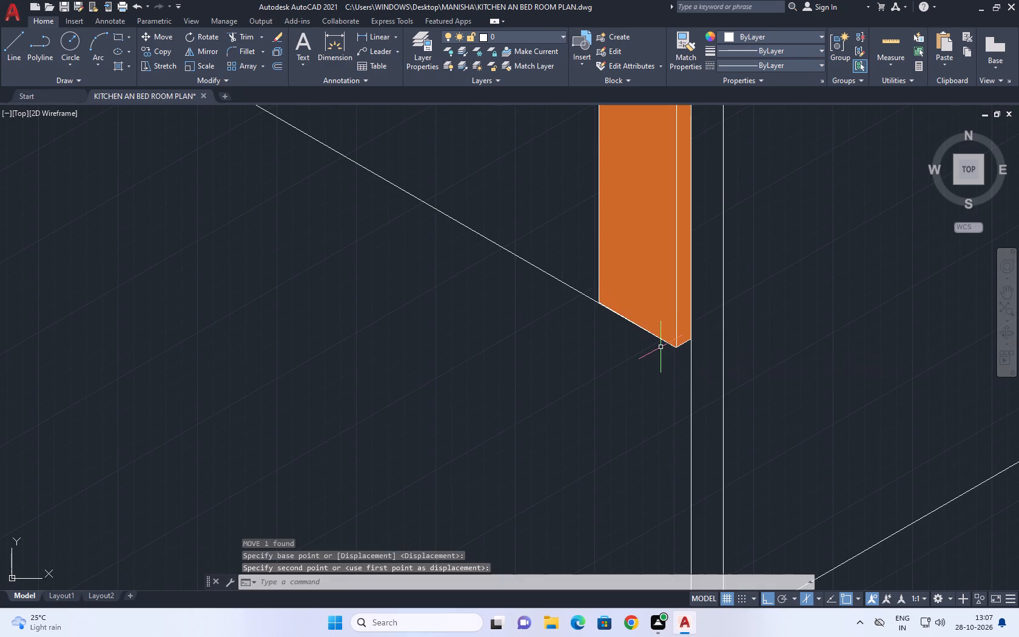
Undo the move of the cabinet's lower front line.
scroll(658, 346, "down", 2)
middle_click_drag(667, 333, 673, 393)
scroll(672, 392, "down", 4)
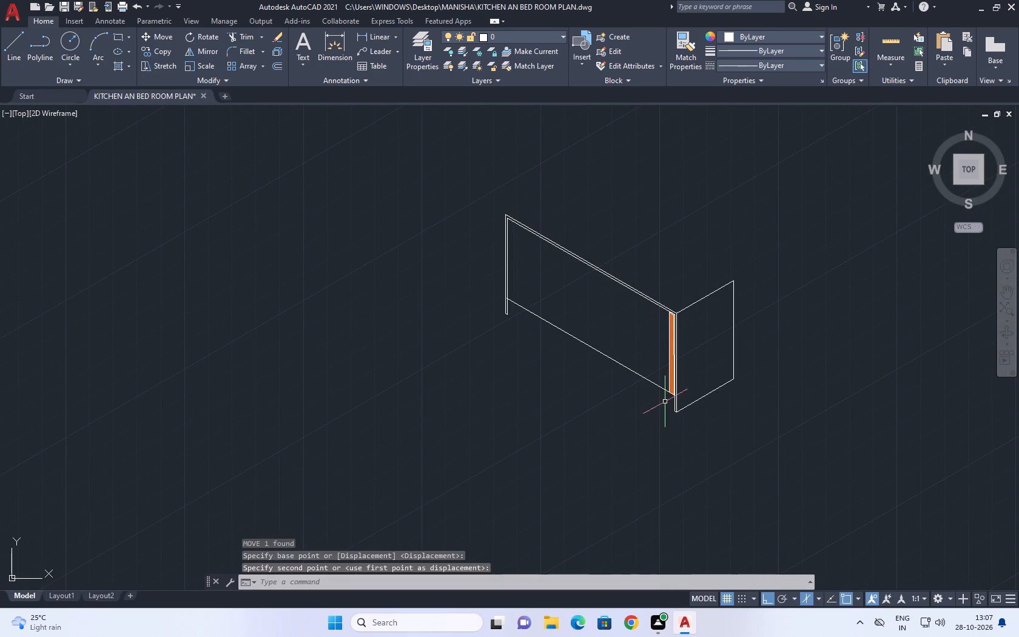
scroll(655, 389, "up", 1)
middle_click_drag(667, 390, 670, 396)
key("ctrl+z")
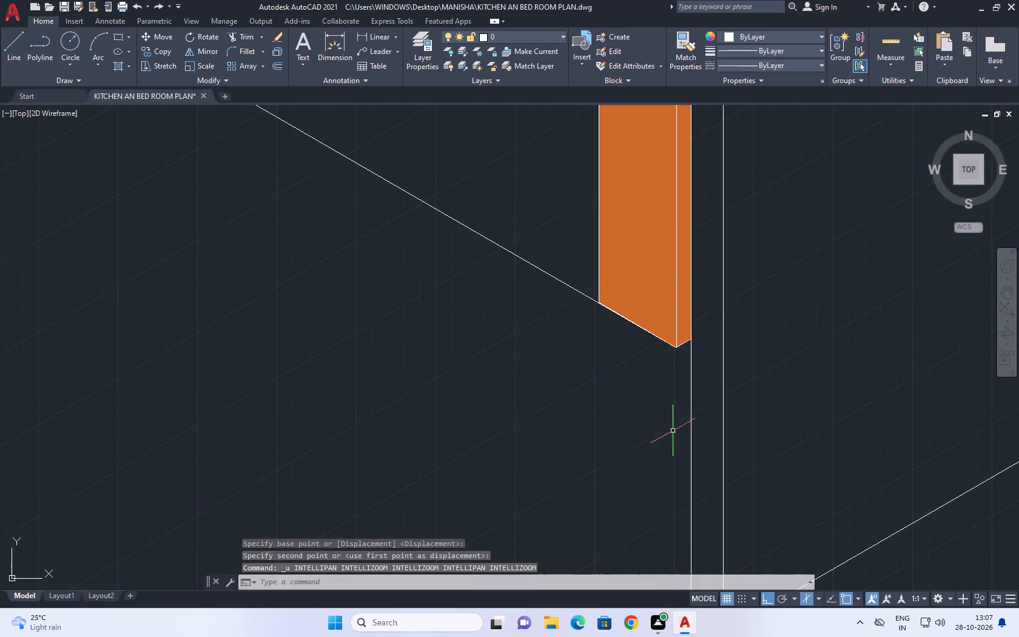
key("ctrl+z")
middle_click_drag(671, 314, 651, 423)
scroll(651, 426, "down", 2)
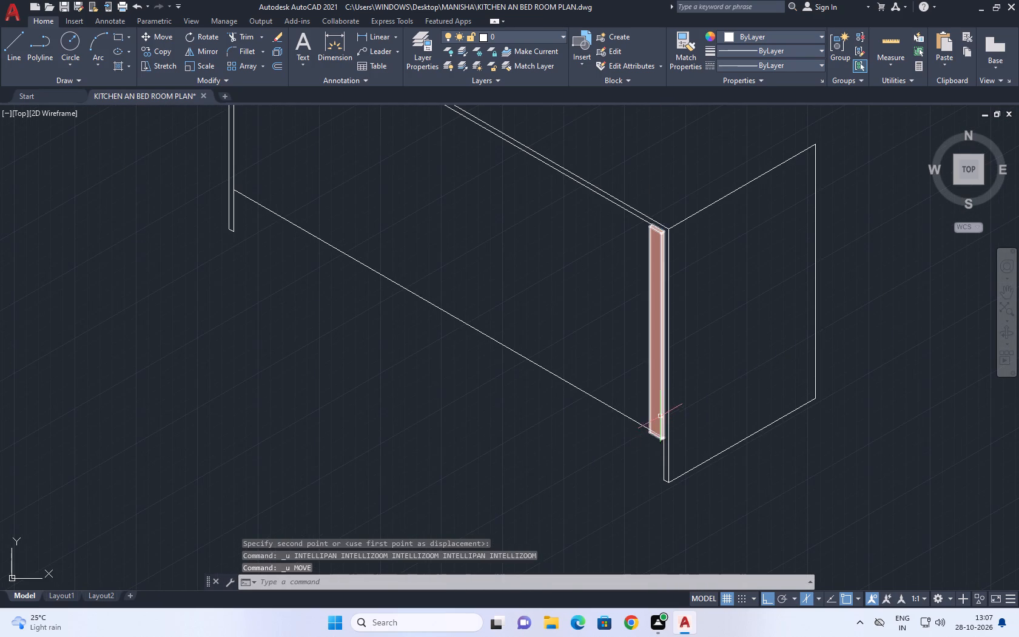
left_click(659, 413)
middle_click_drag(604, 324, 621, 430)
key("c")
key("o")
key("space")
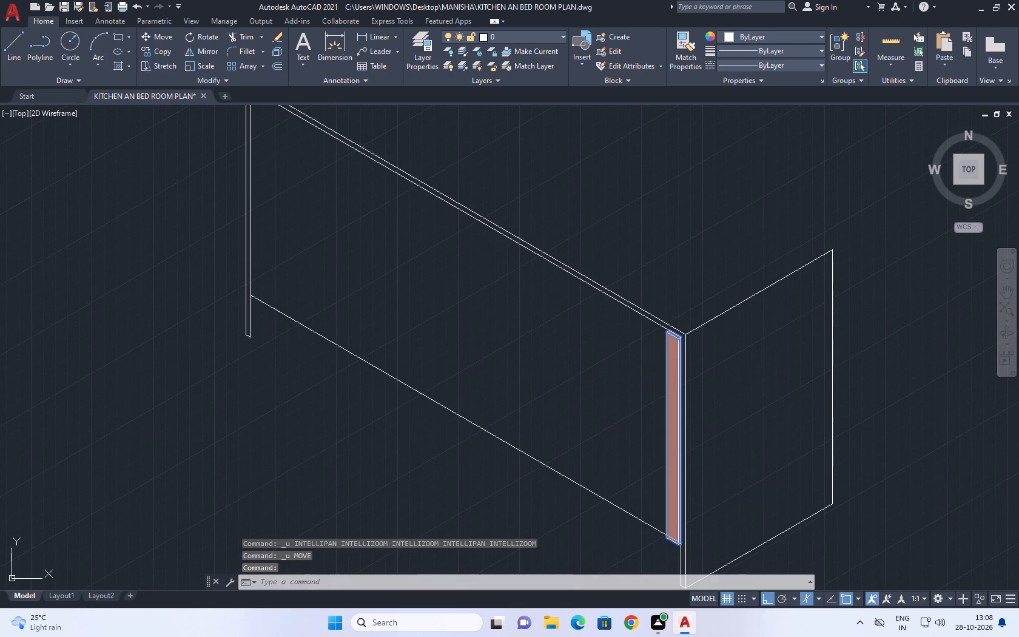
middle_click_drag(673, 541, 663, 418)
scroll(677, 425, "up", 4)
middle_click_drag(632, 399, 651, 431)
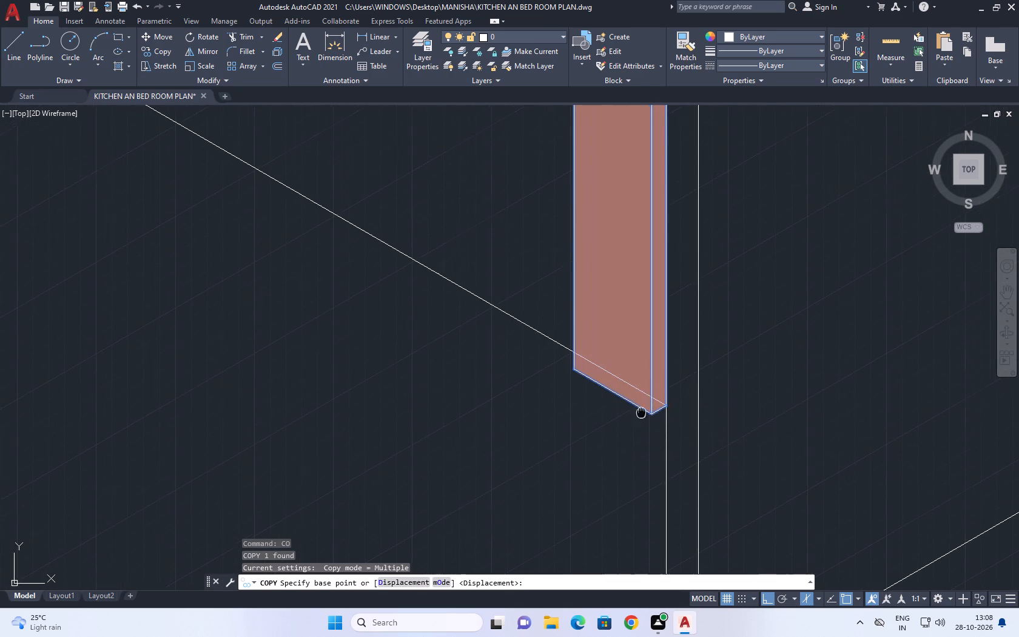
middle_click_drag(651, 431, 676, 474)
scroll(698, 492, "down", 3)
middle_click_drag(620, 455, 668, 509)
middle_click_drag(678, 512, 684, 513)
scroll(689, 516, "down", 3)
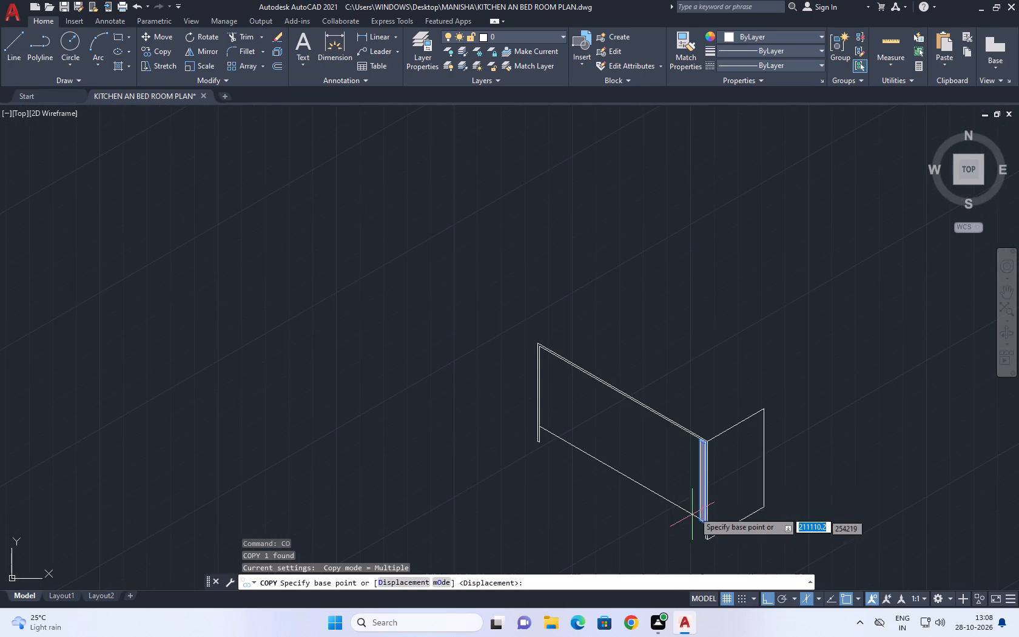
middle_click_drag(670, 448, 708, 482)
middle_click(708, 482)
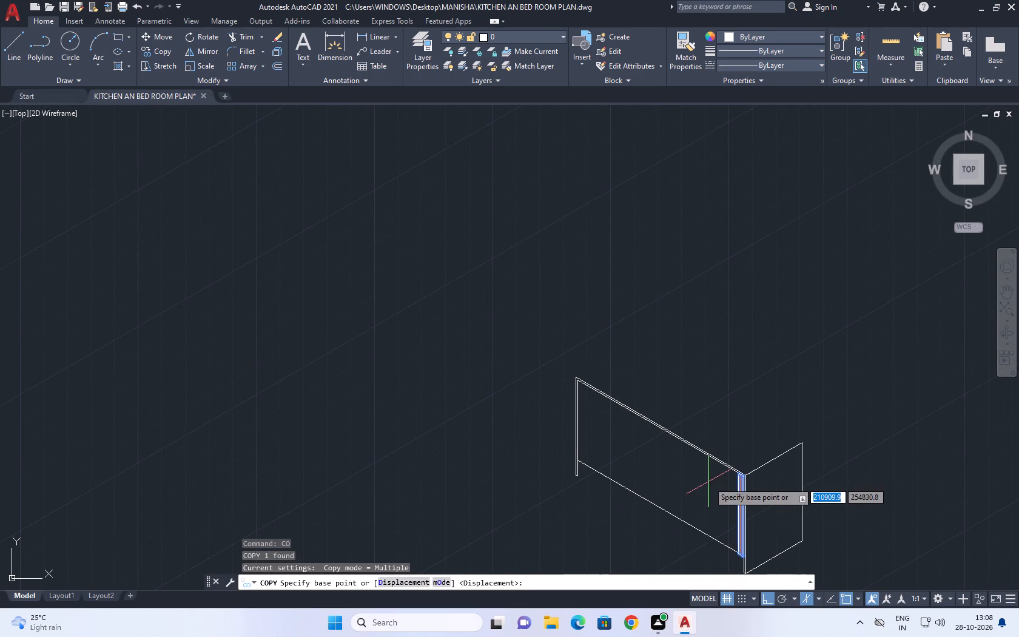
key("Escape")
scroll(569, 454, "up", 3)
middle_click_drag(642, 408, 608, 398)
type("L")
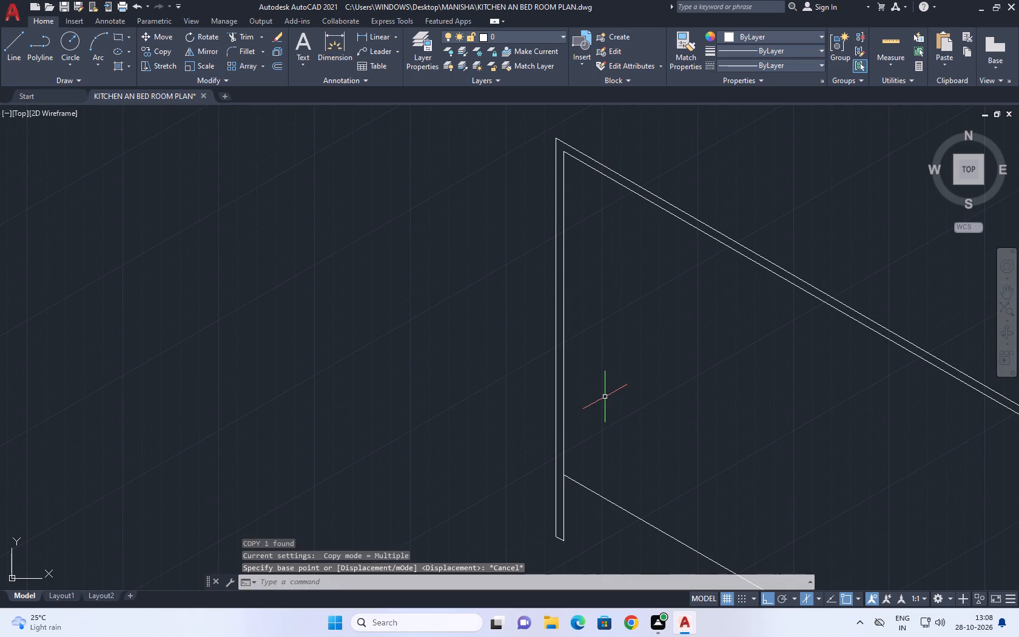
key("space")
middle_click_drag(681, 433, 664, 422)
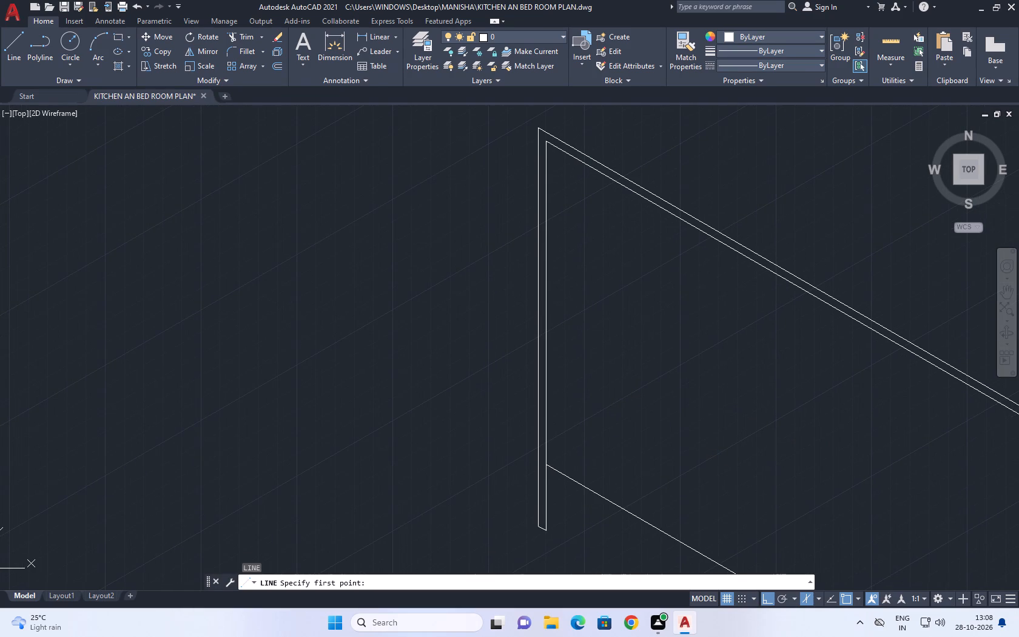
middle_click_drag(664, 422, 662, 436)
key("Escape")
Draw connected lines from the cabinet's top corner at its far end: 330 back at 30°, and 1500 vertically up.
scroll(552, 235, "down", 3)
middle_click_drag(553, 234, 469, 376)
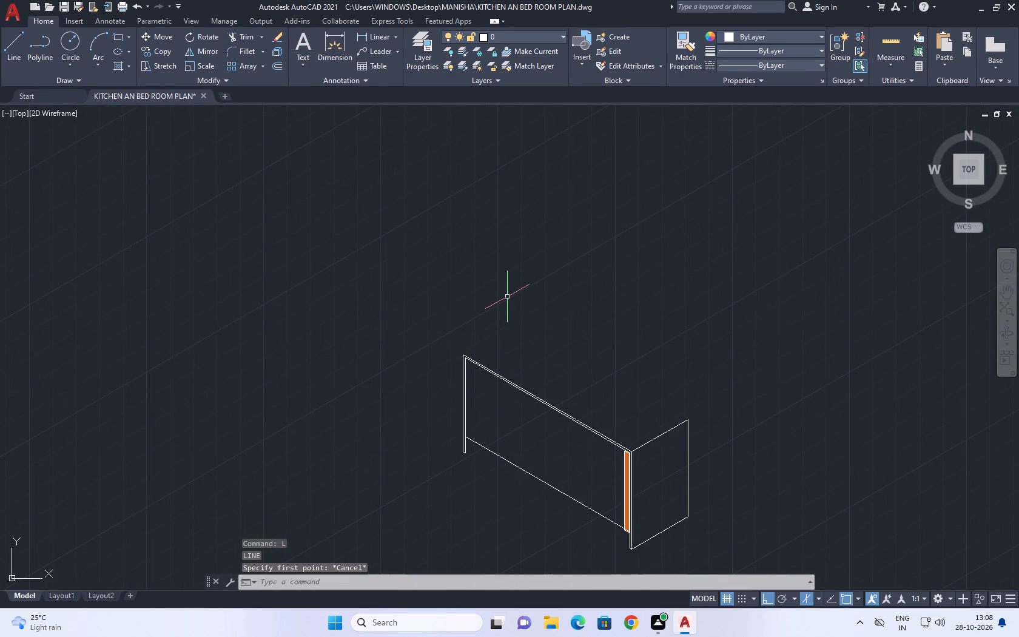
type("L")
key("space")
scroll(468, 368, "up", 2)
left_click(454, 337)
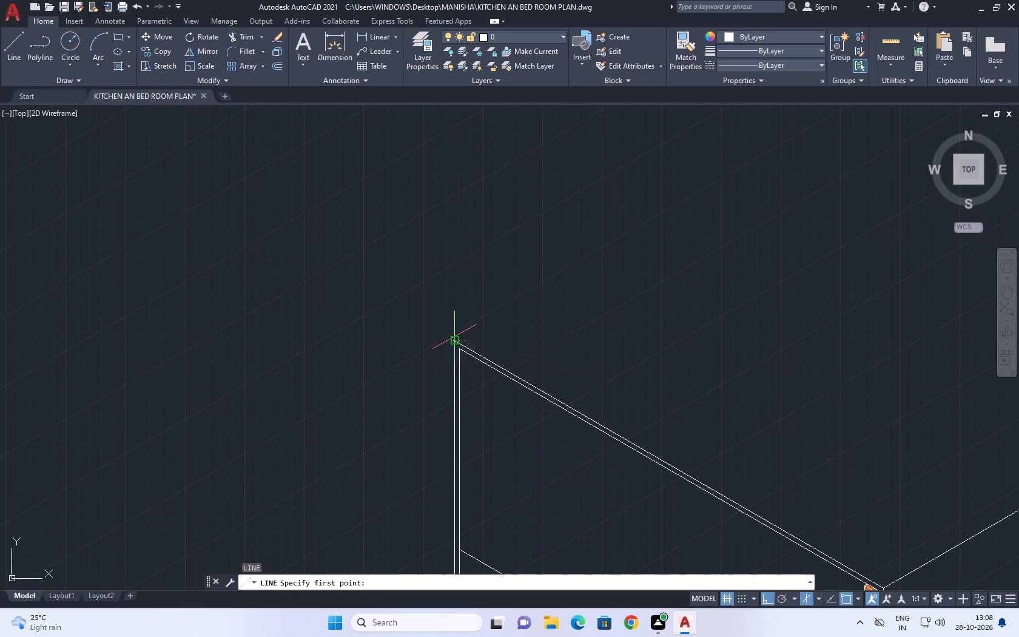
middle_click_drag(577, 271, 464, 328)
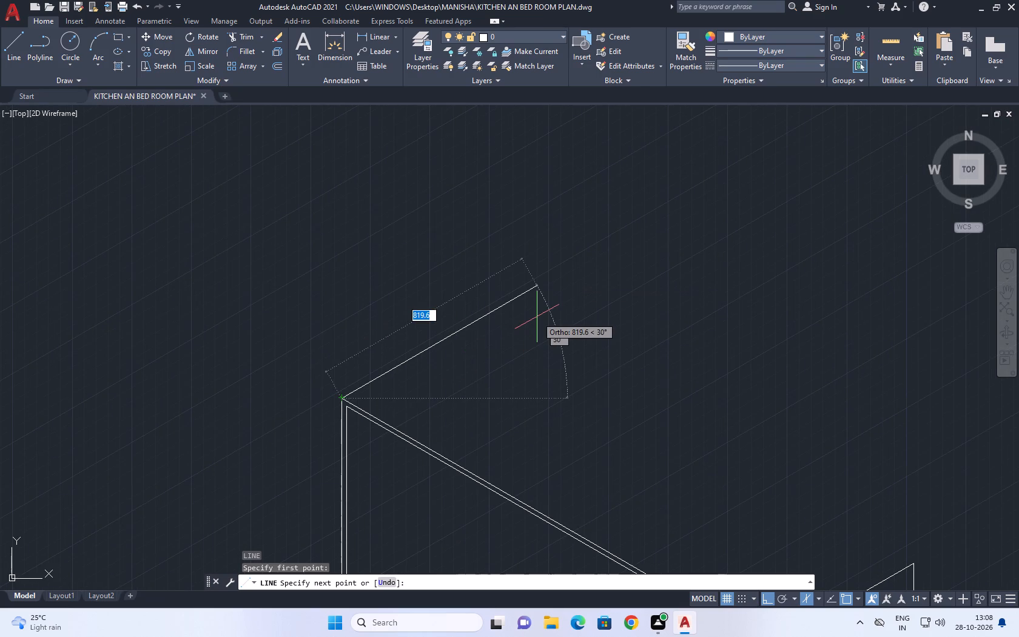
type("330")
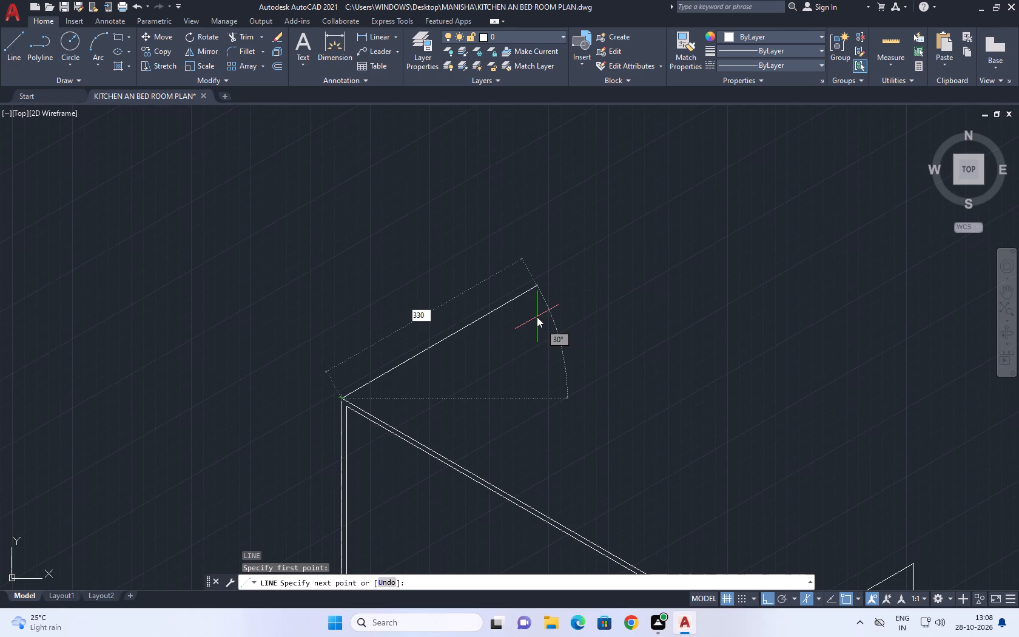
key("Return")
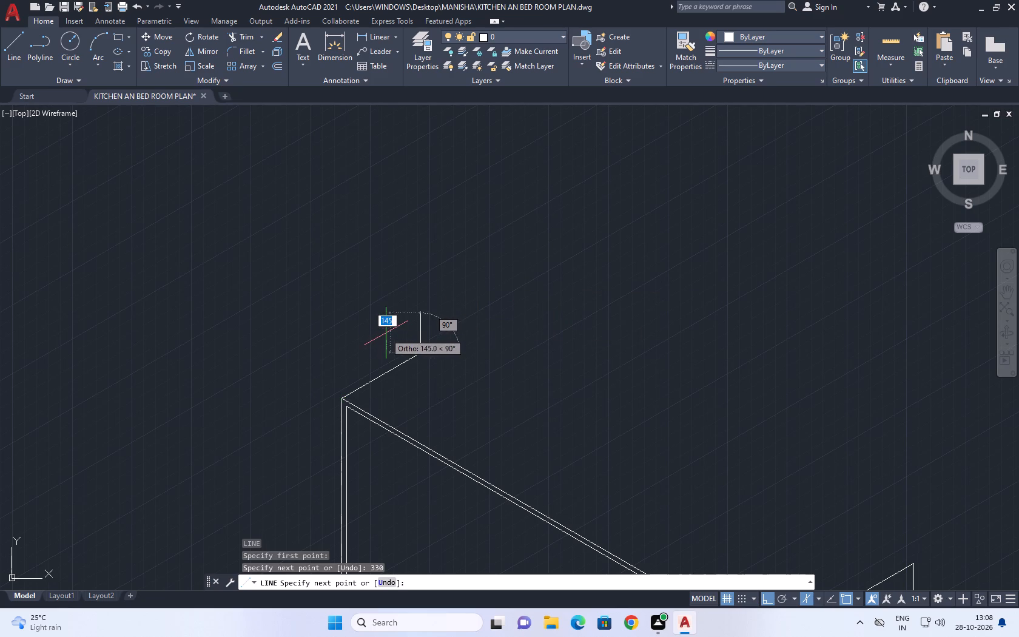
scroll(433, 329, "down", 2)
middle_click_drag(428, 265, 457, 401)
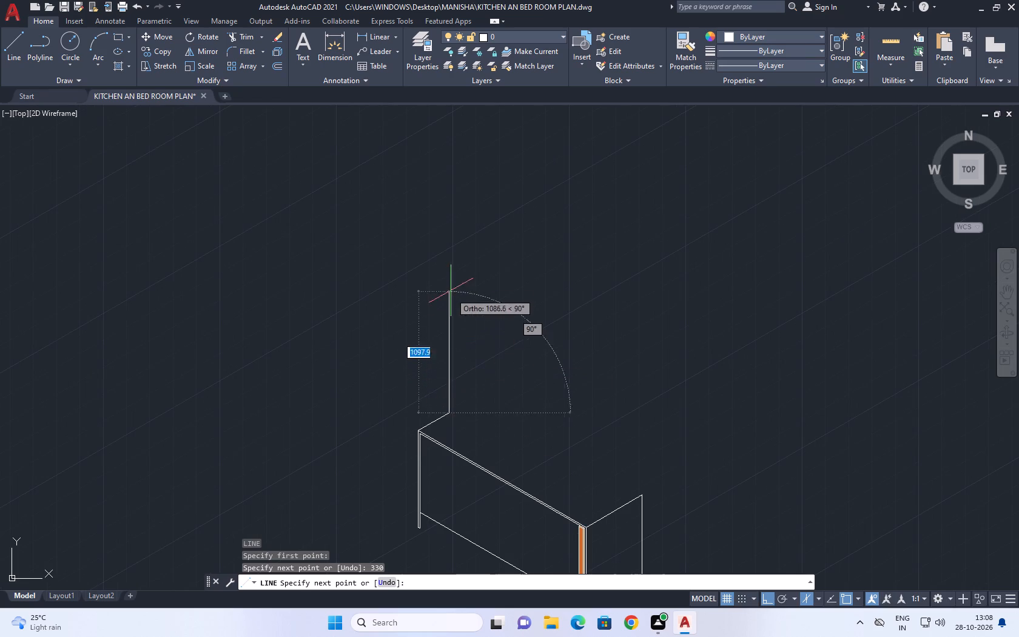
middle_click_drag(454, 295, 454, 365)
type("155")
key("BackSpace")
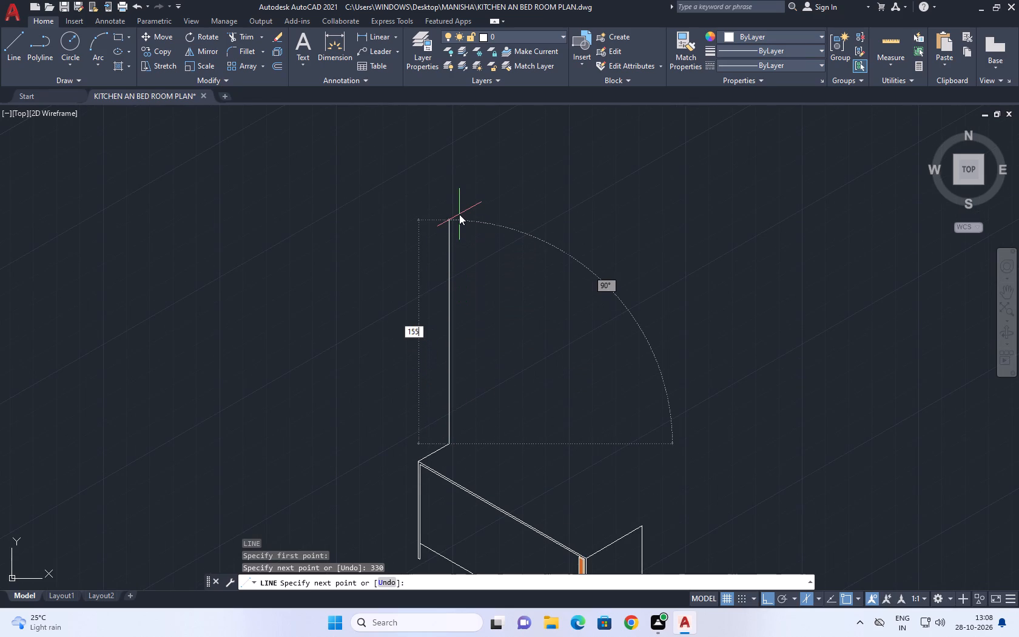
type("00")
key("Return")
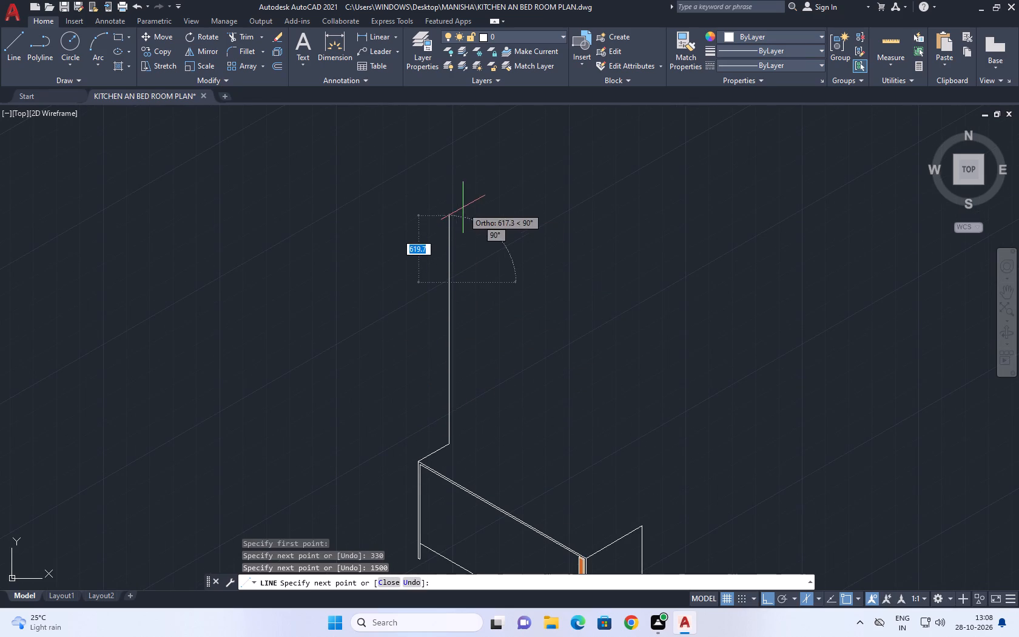
Continue the outline with 350 forward at 210° and a vertical line down to just below the cabinet's top corner.
middle_click_drag(335, 294, 323, 215)
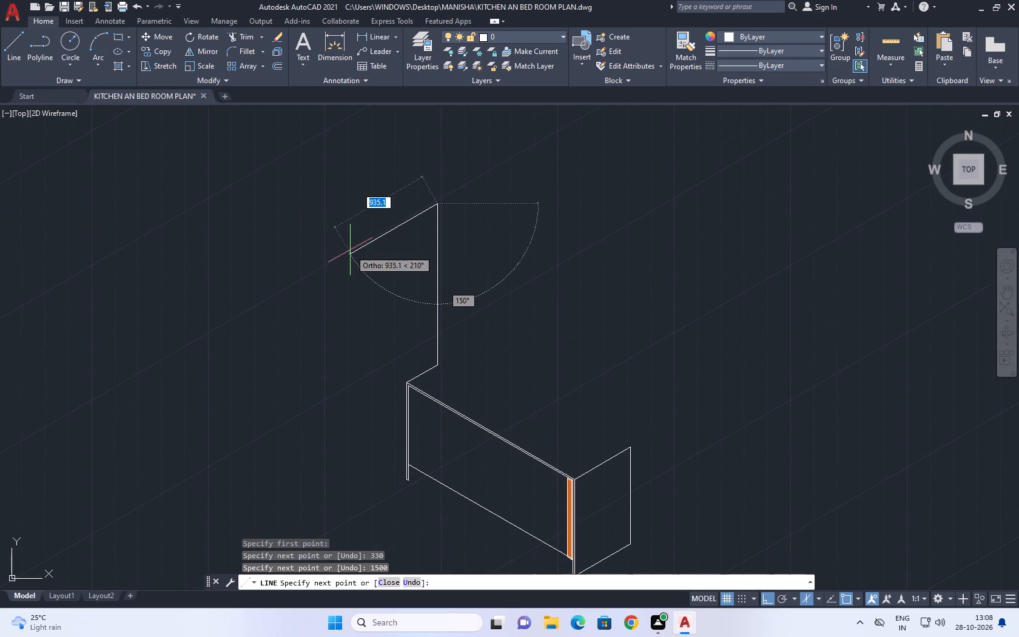
type("33")
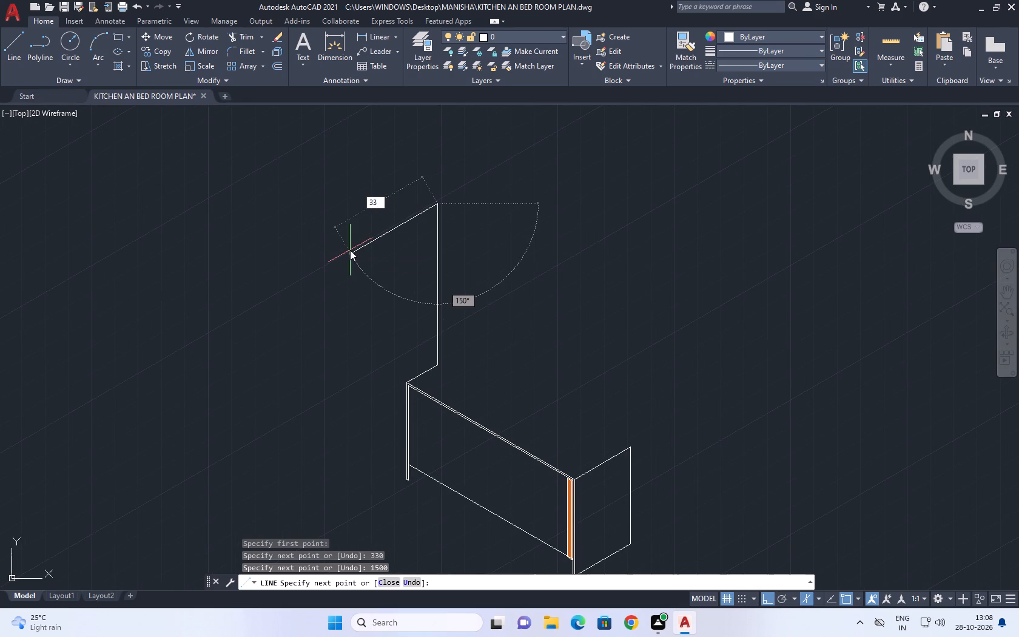
key("BackSpace")
type("50")
key("Return")
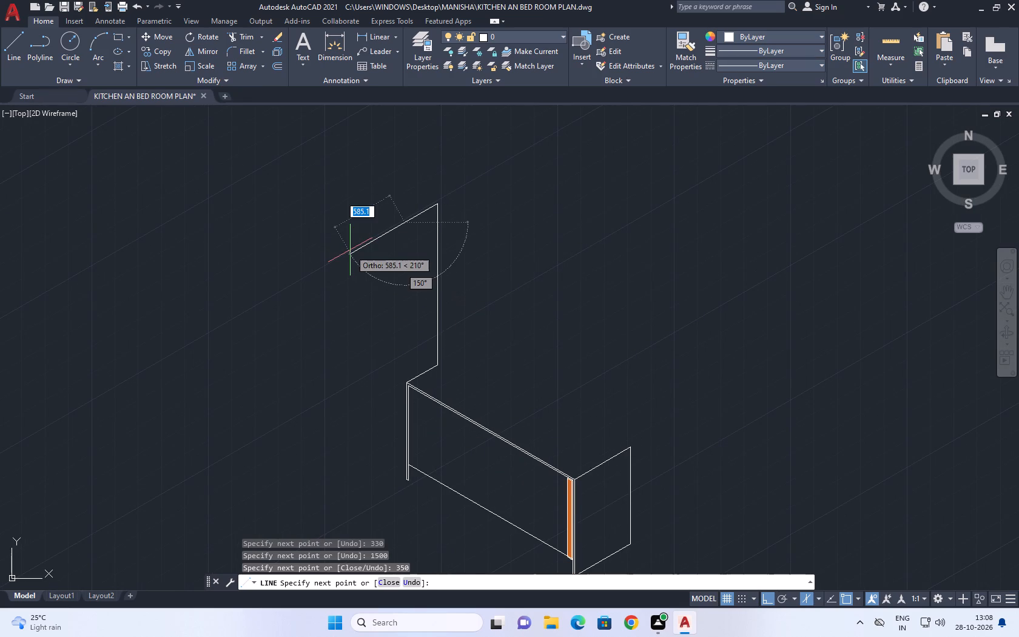
scroll(406, 399, "up", 4)
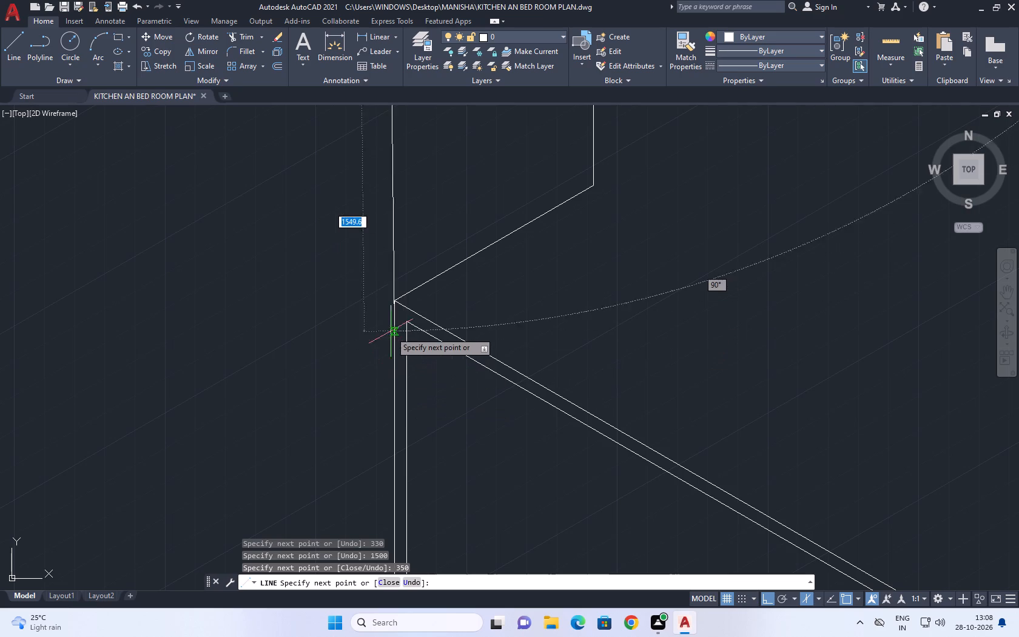
scroll(377, 324, "up", 2)
left_click(377, 308)
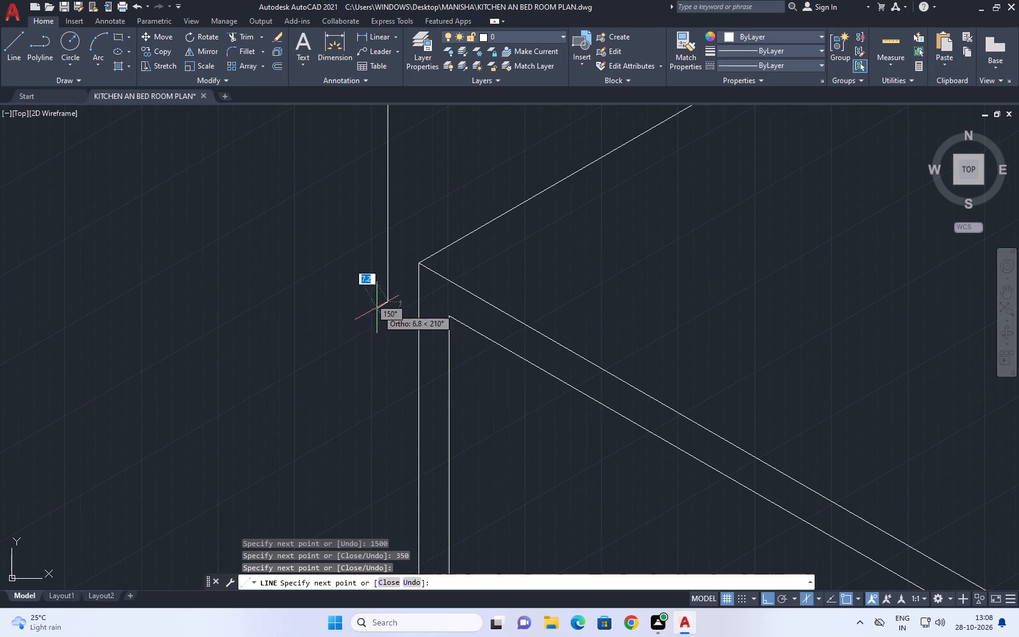
right_click(383, 314)
left_click(422, 336)
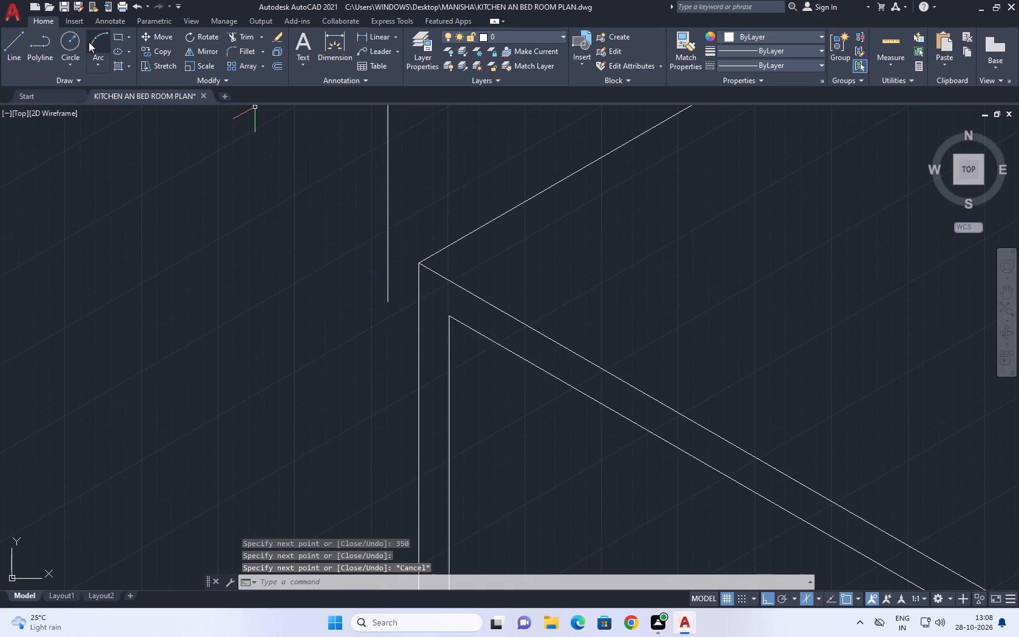
Draw a line from the cabinet's top corner at 210°, about 57 long, crossing the upright outline's front vertical.
left_click(5, 41)
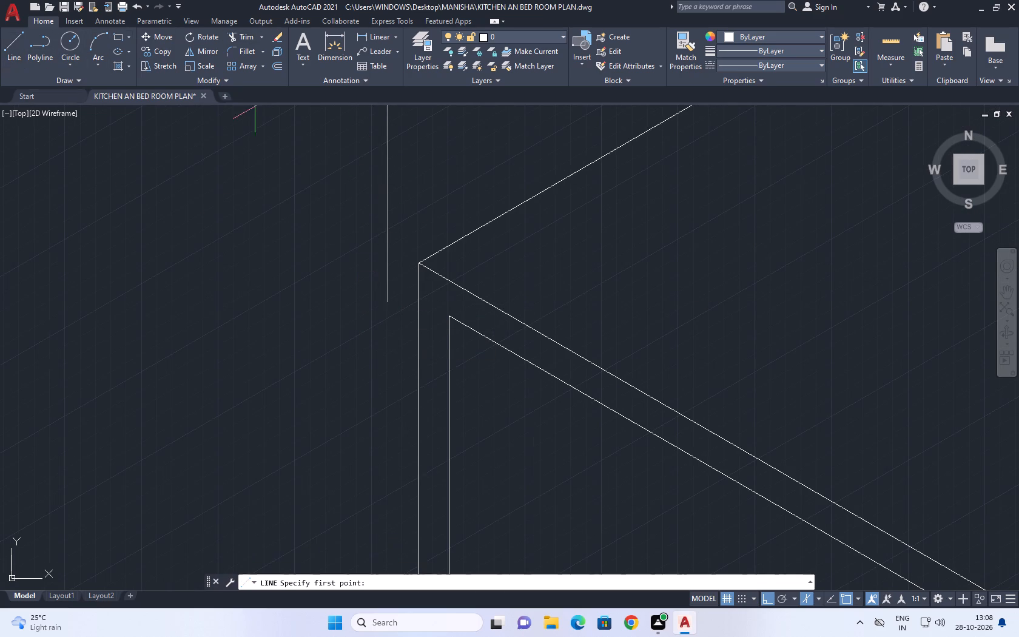
scroll(389, 271, "up", 2)
left_click(461, 253)
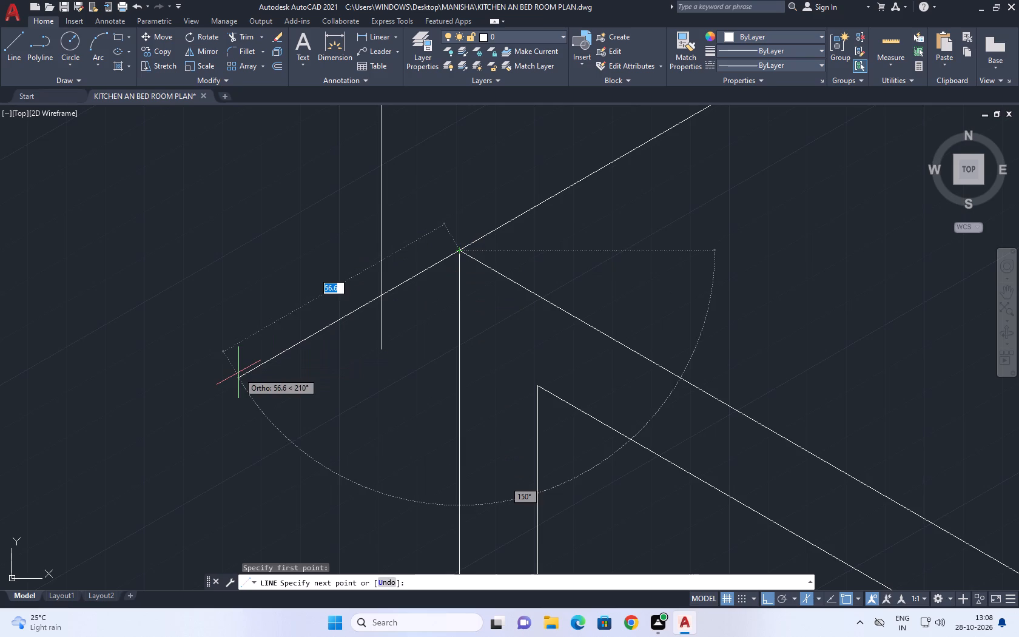
left_click(238, 372)
right_click(238, 306)
left_click(306, 326)
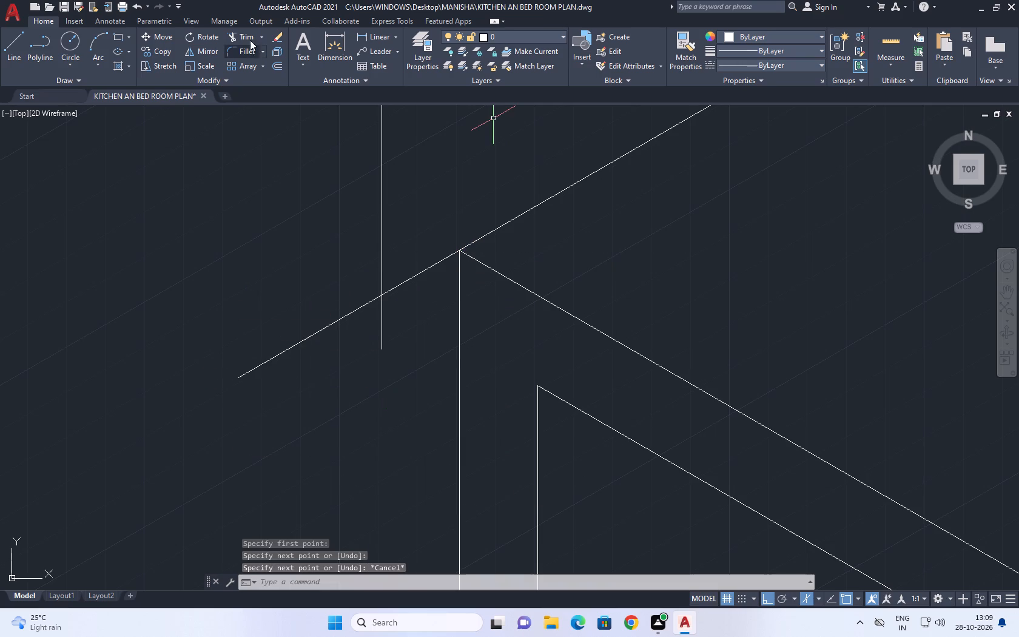
Trim the overhanging ends of the front vertical and the short bottom line beyond their intersection.
left_click(246, 34)
left_click(420, 320)
left_click(309, 320)
right_click(298, 257)
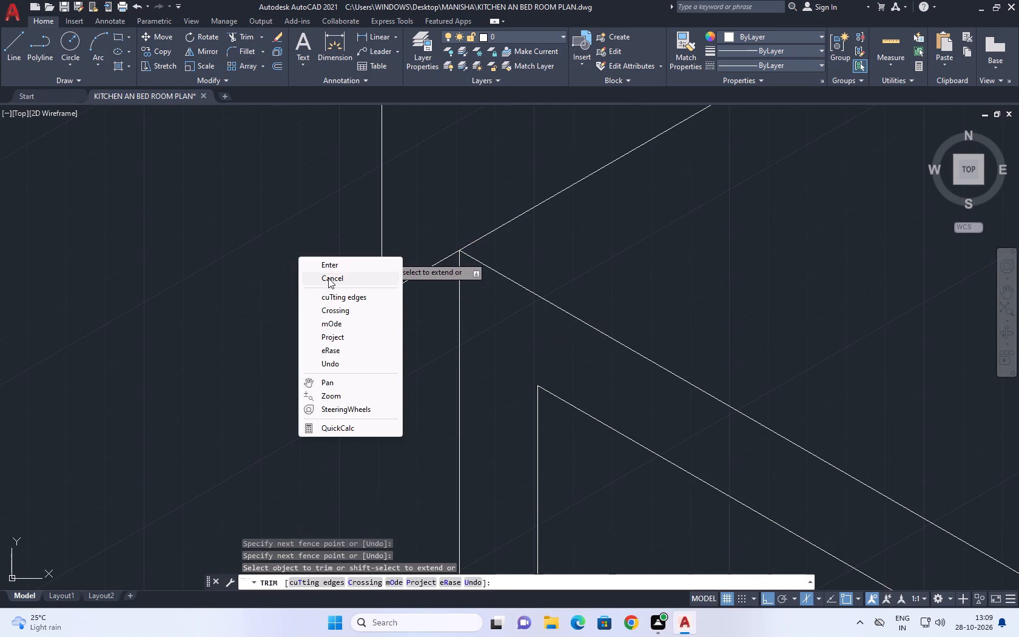
left_click(328, 278)
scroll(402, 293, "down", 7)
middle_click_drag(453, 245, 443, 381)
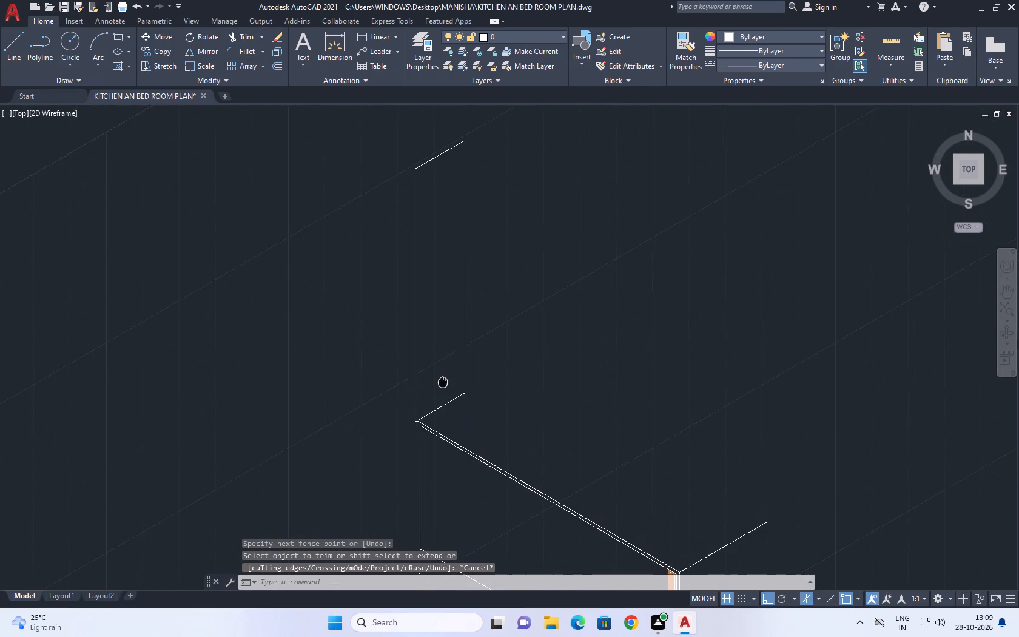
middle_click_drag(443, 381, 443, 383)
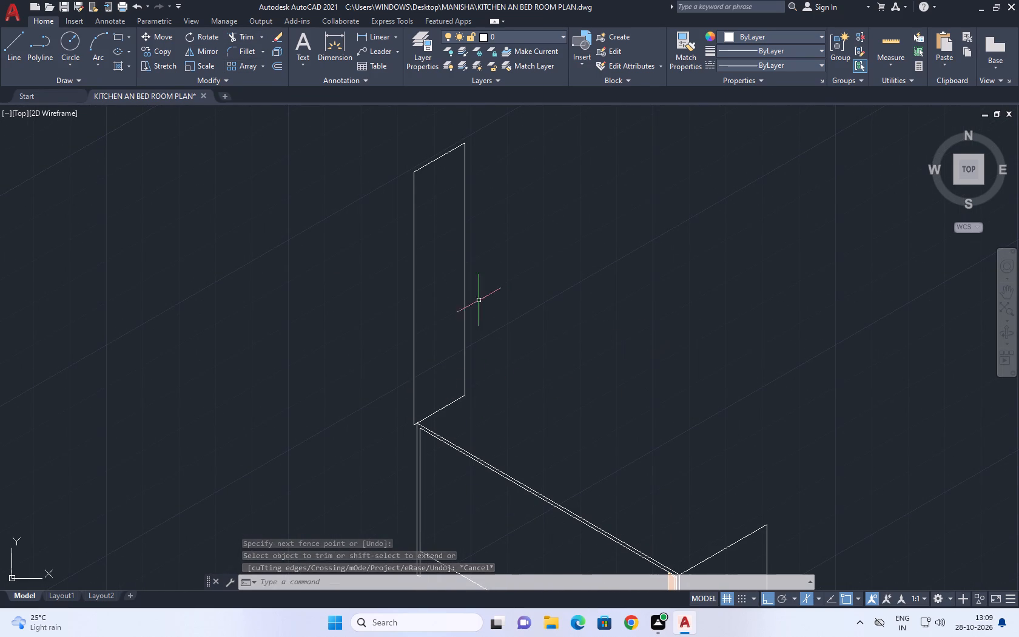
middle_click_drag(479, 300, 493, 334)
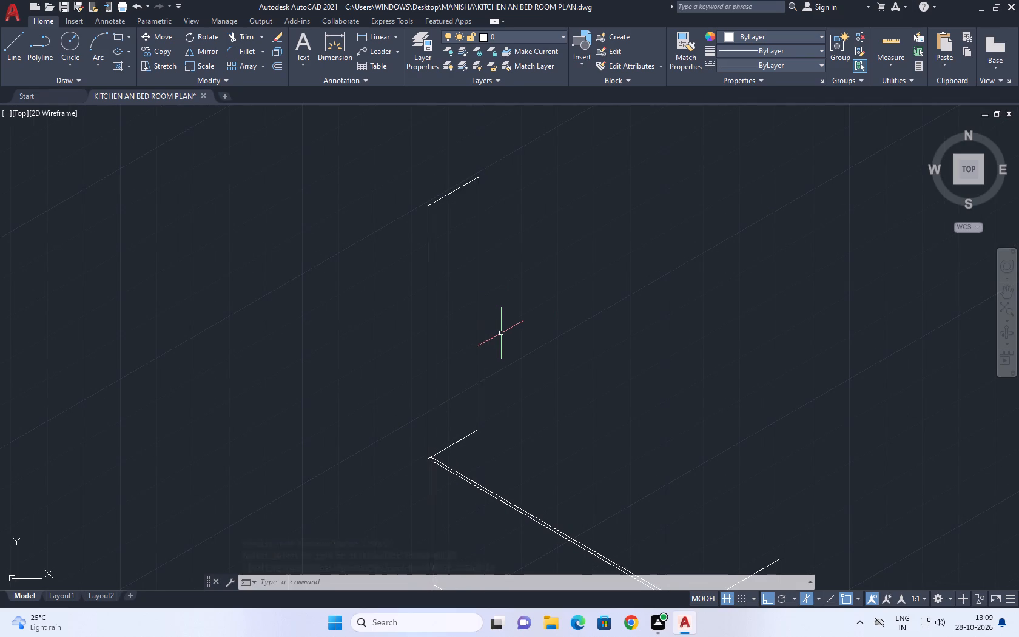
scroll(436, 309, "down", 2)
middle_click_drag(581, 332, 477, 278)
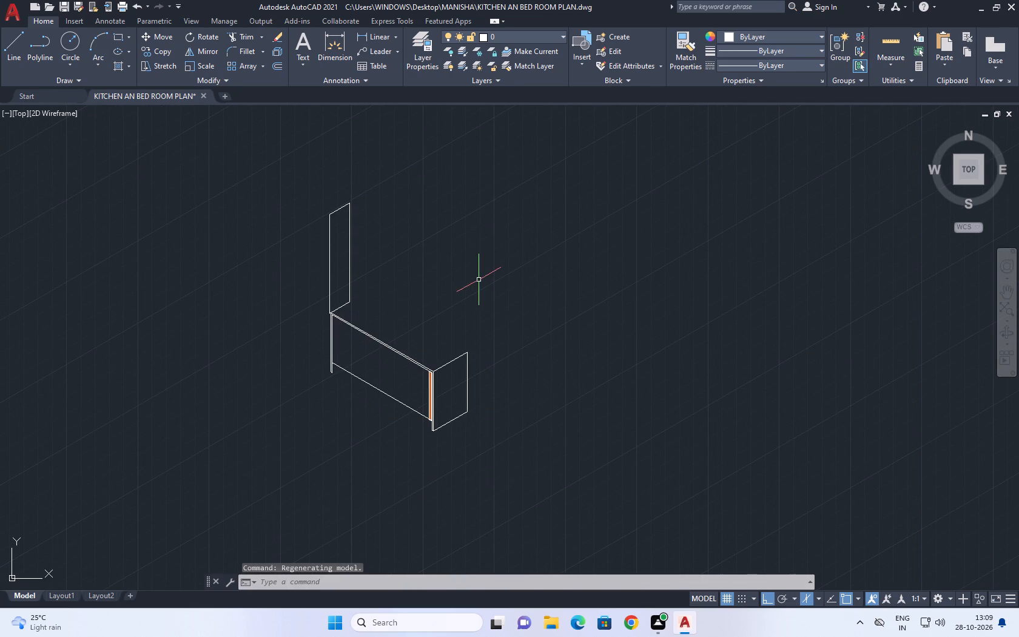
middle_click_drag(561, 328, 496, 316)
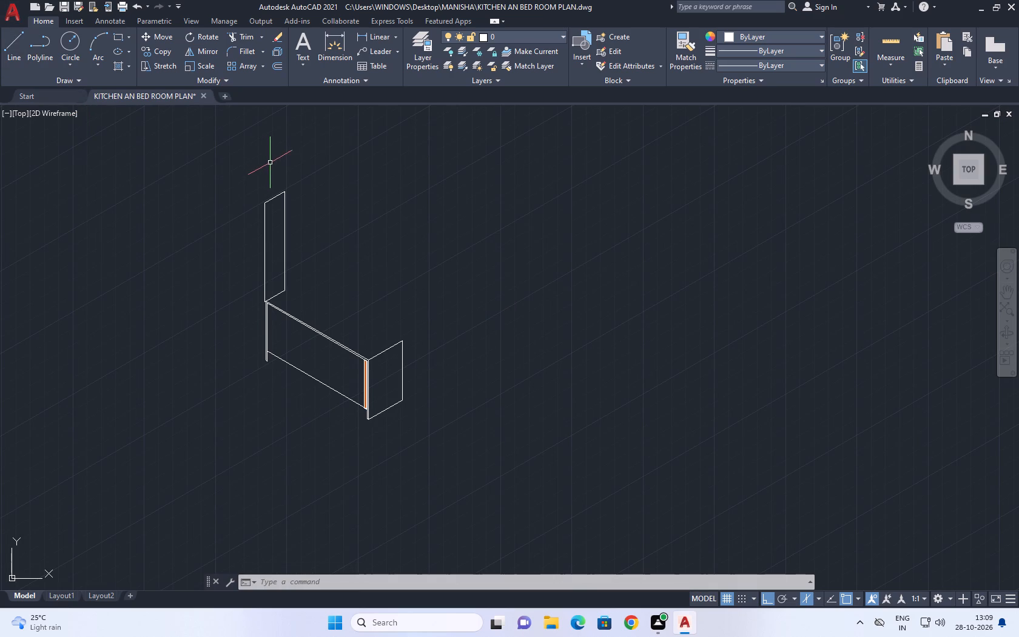
Save the drawing as KITCHEN AN BED ROOM PLAN, replacing the existing file.
left_click(10, 12)
left_click(45, 158)
left_click(668, 426)
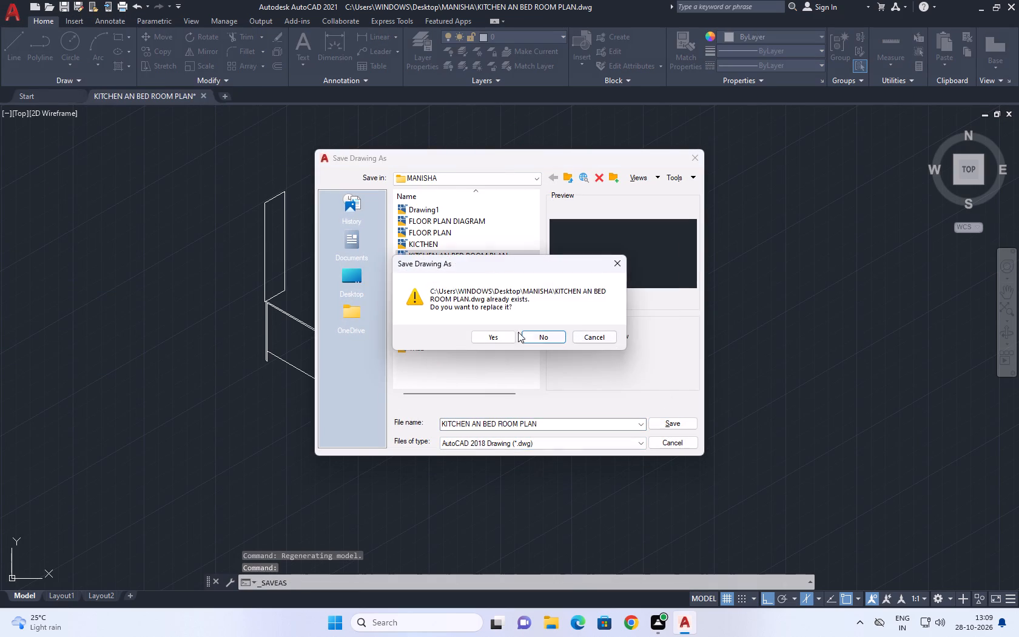
left_click(495, 332)
Draw an 1800 line on the left isoplane from the upright outline's top front corner, parallel to the cabinet's length.
middle_click_drag(175, 257, 223, 289)
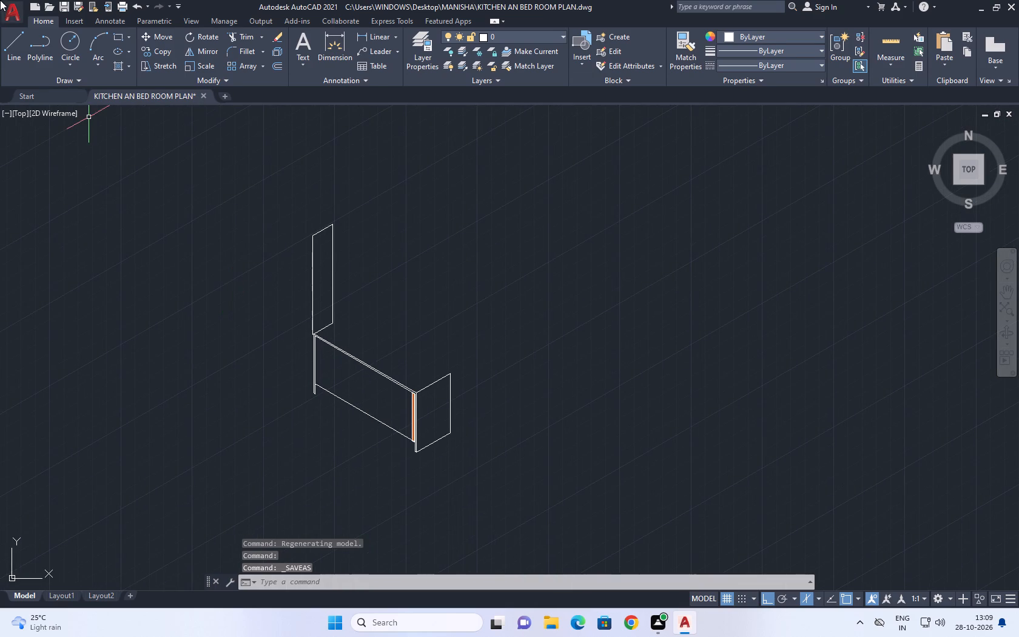
left_click(15, 35)
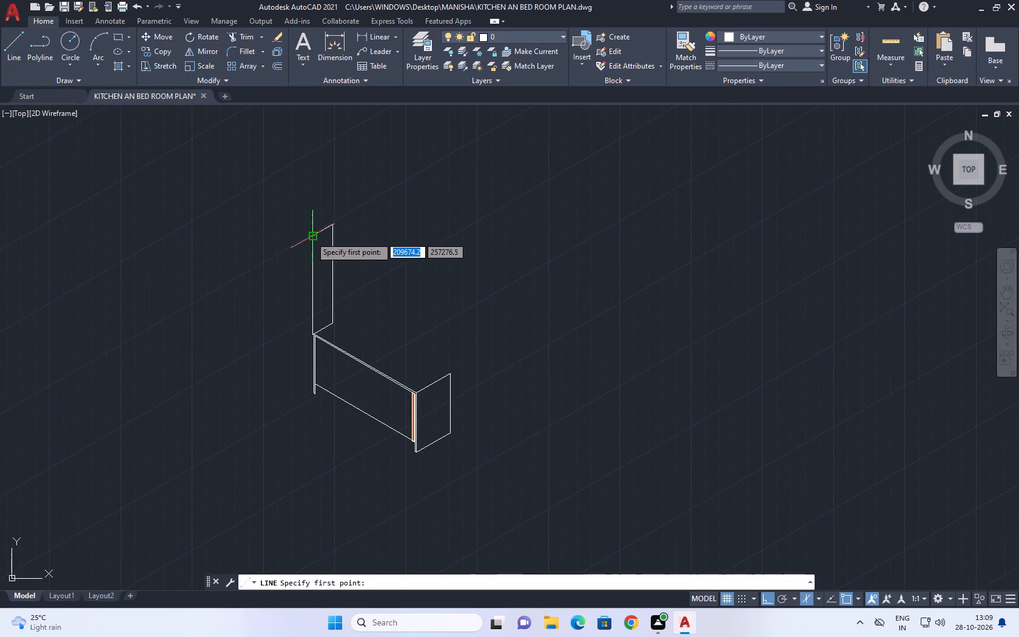
left_click(311, 237)
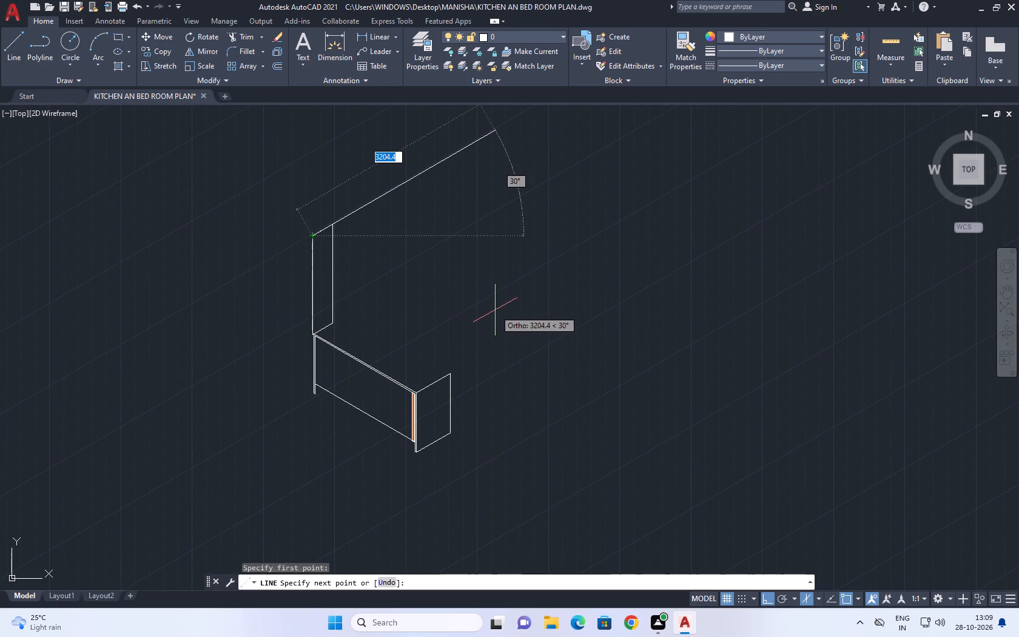
key("F5")
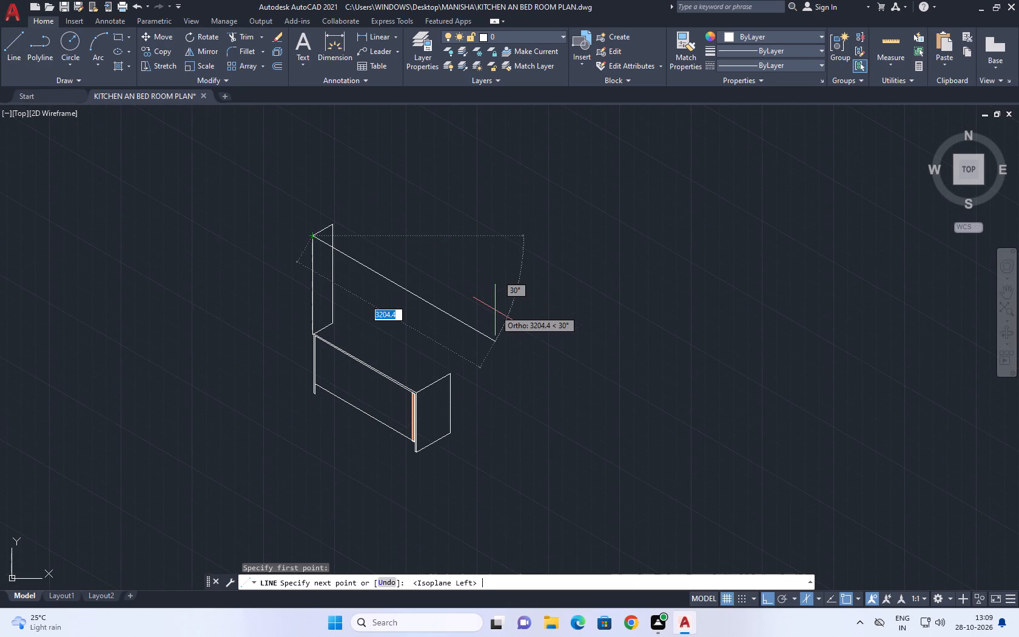
scroll(506, 356, "up", 1)
middle_click_drag(502, 354, 553, 382)
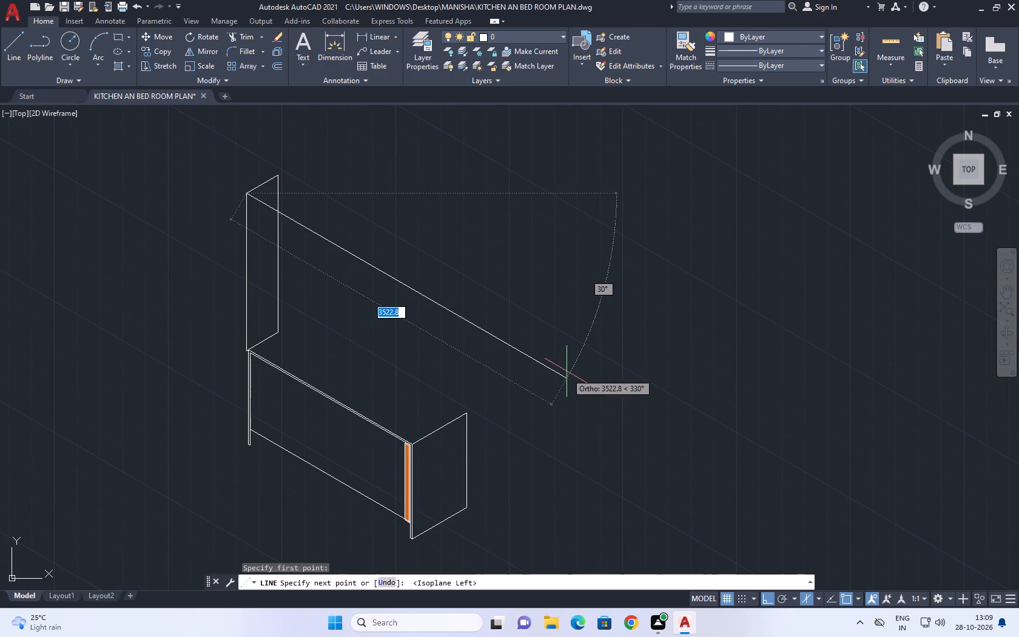
type("1800")
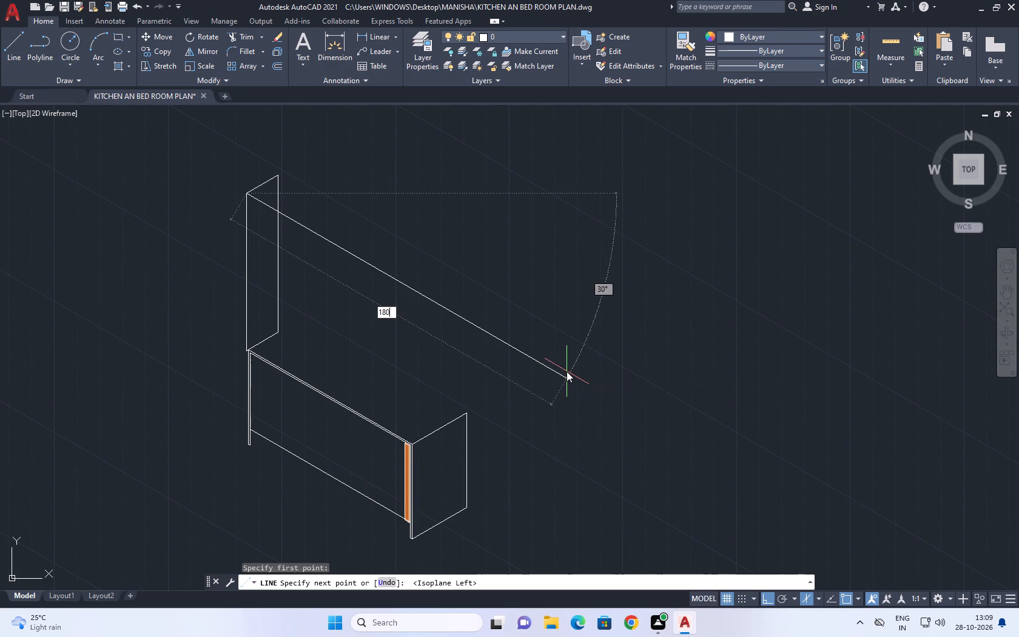
key("Return")
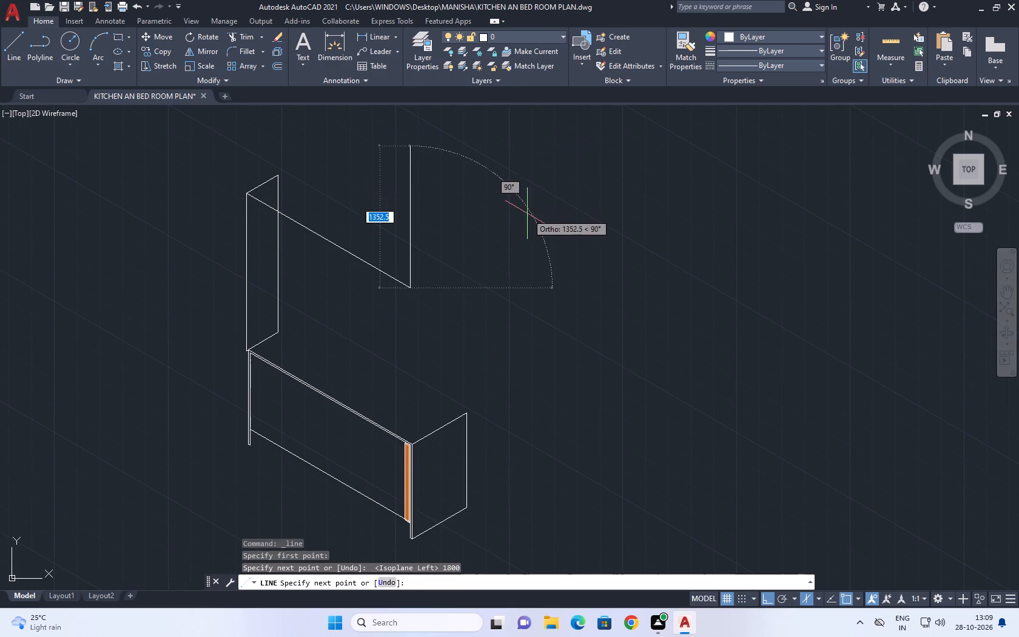
Complete the upper outline on the top isoplane with a 1200 line at 30°, an 1800 line at 150° and a line back to its starting corner.
middle_click_drag(521, 235, 450, 331)
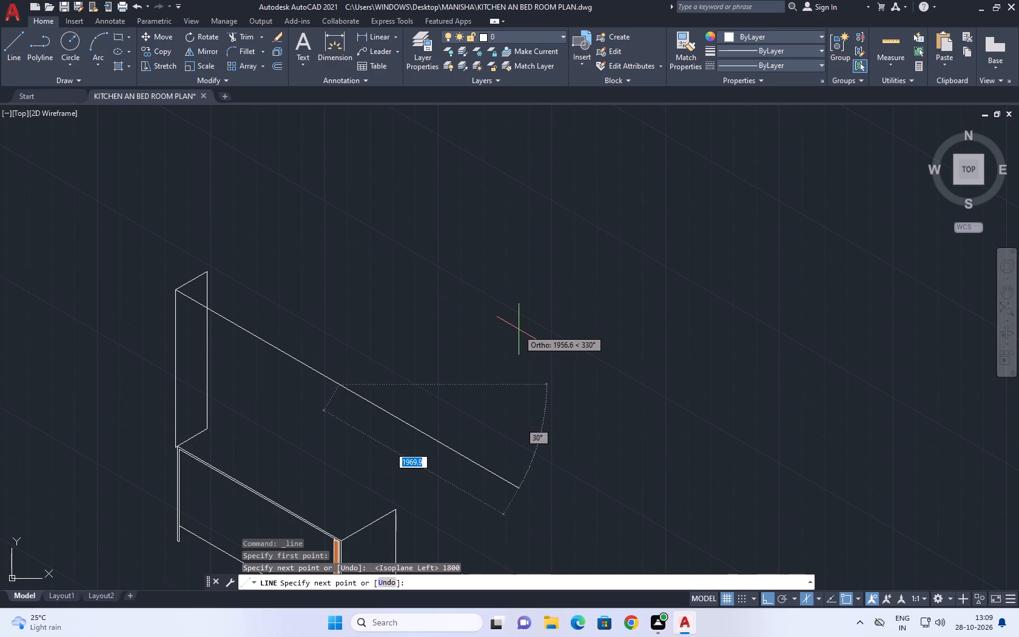
key("F5")
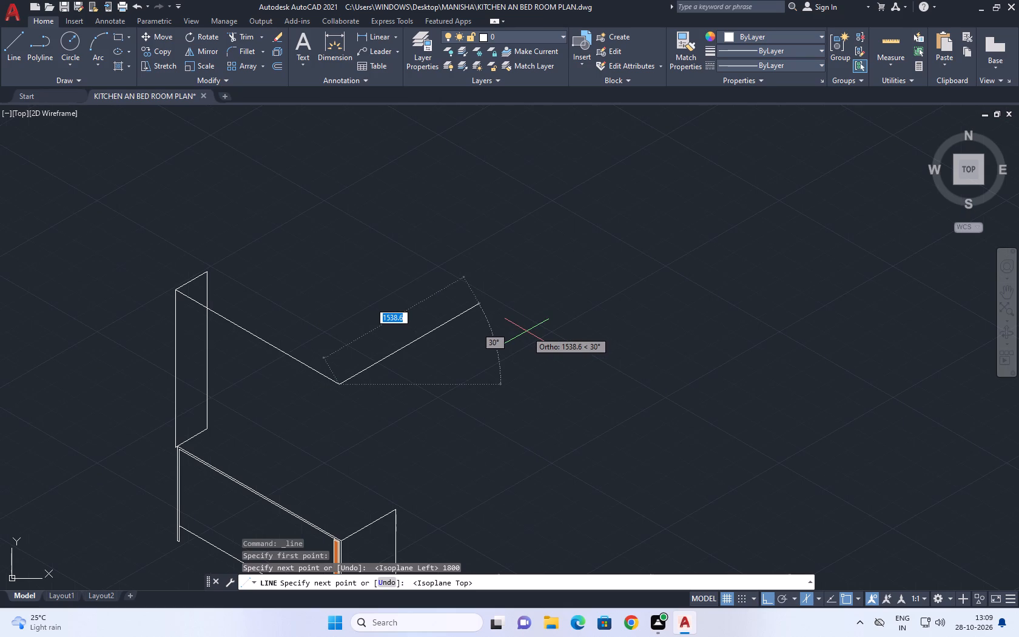
type("1200")
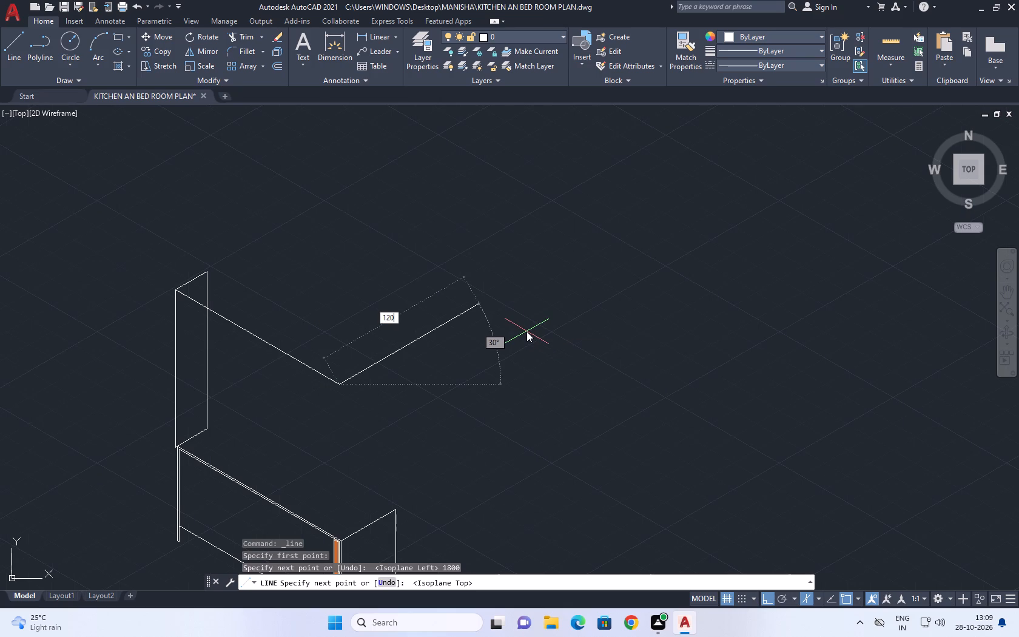
key("Return")
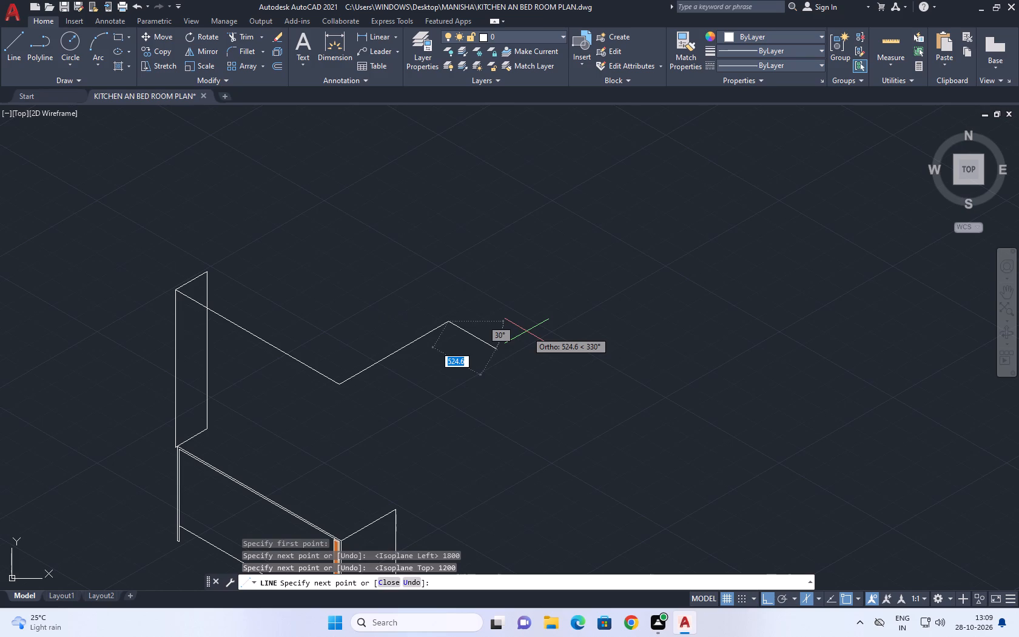
middle_click_drag(290, 275, 443, 294)
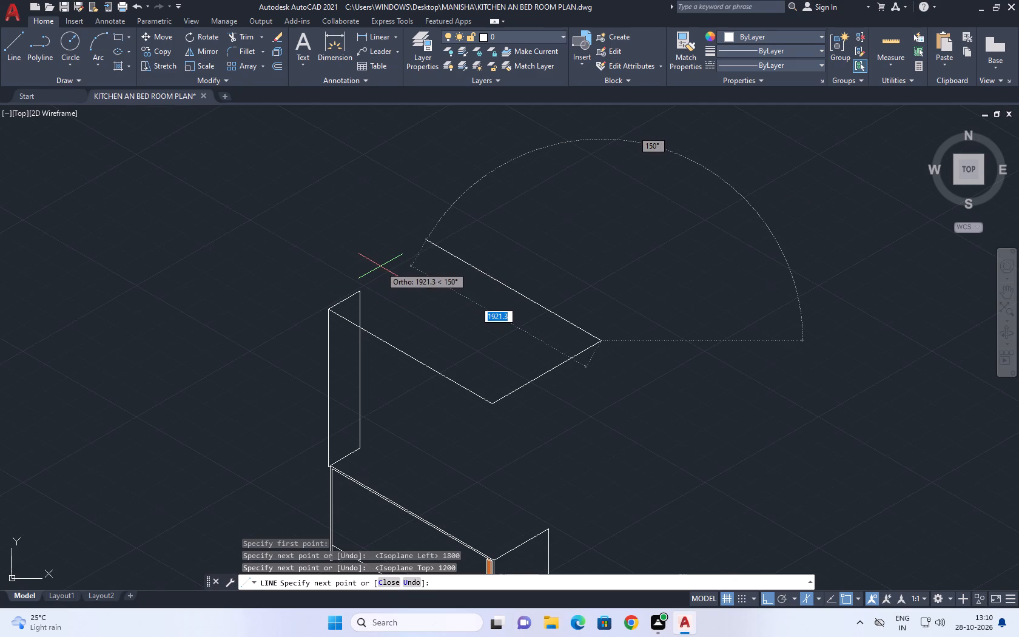
type("1800")
key("Return")
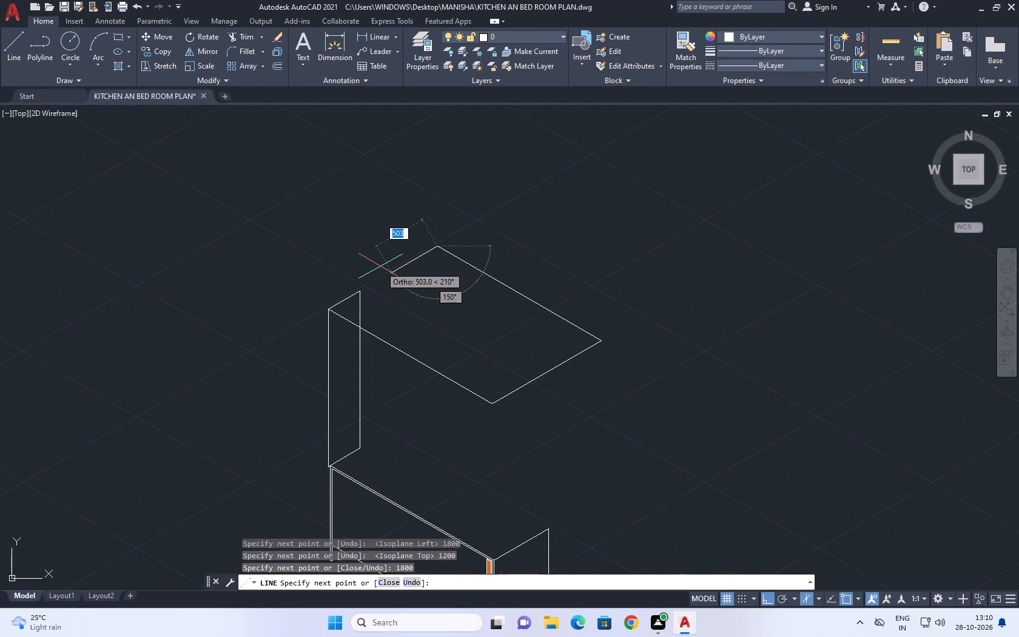
scroll(368, 298, "up", 2)
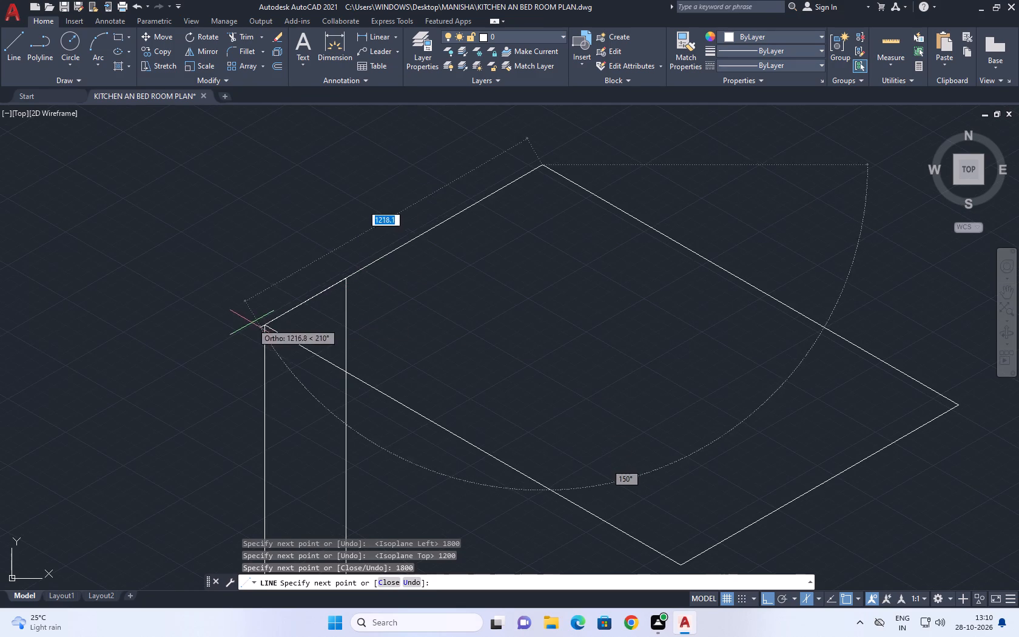
left_click(264, 326)
right_click(280, 226)
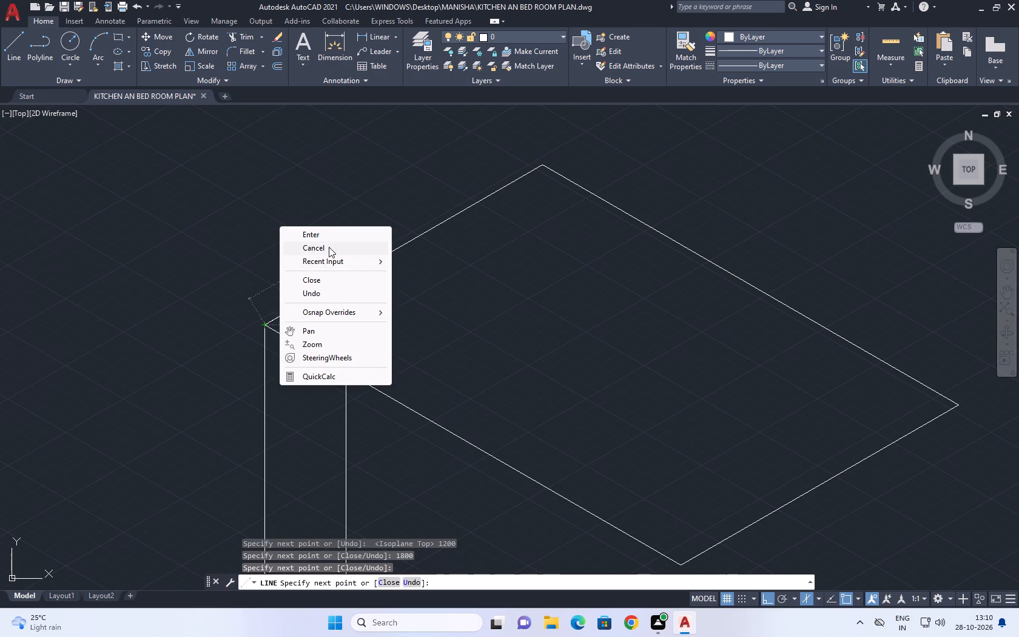
left_click(329, 247)
Erase the short duplicate line at the top of the upright outline, overlapping the new outline's edge.
scroll(388, 221, "up", 1)
scroll(436, 147, "down", 6)
scroll(441, 234, "up", 3)
middle_click_drag(399, 247, 571, 309)
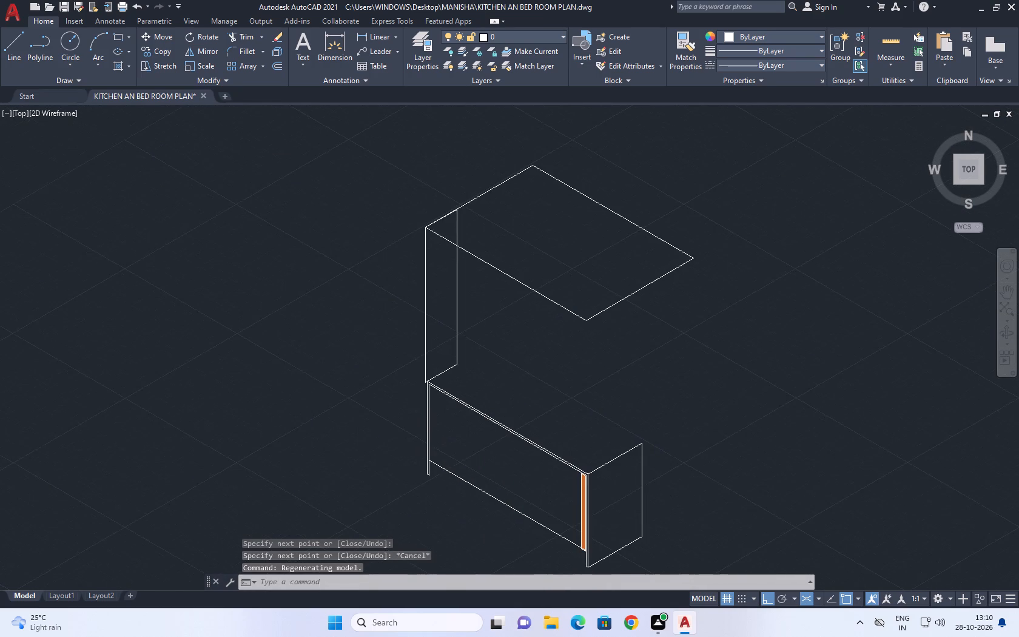
middle_click_drag(571, 309, 526, 295)
middle_click(525, 295)
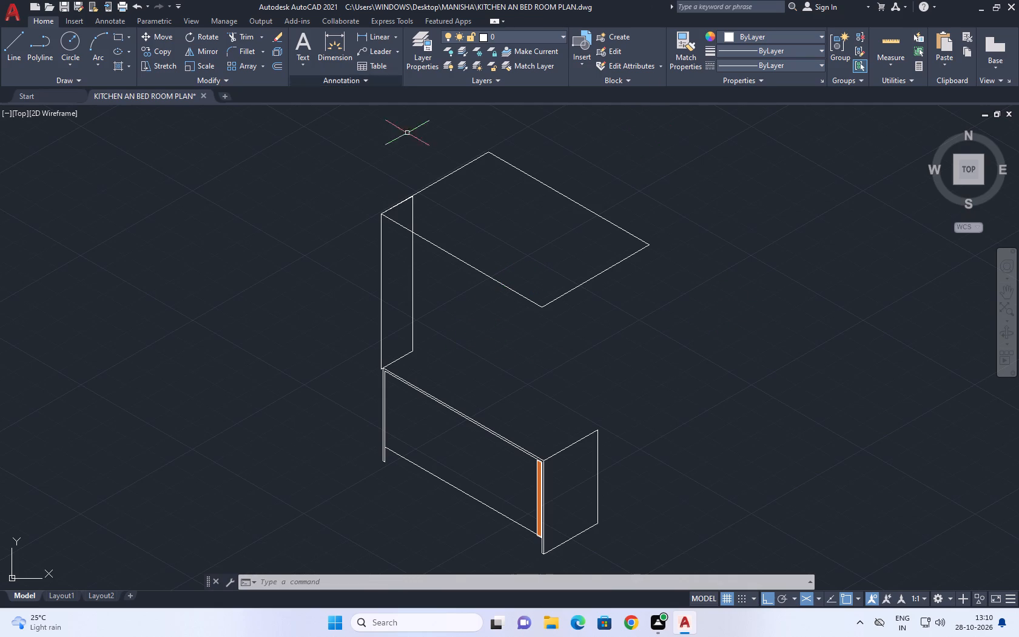
middle_click_drag(403, 263, 395, 301)
scroll(397, 242, "up", 2)
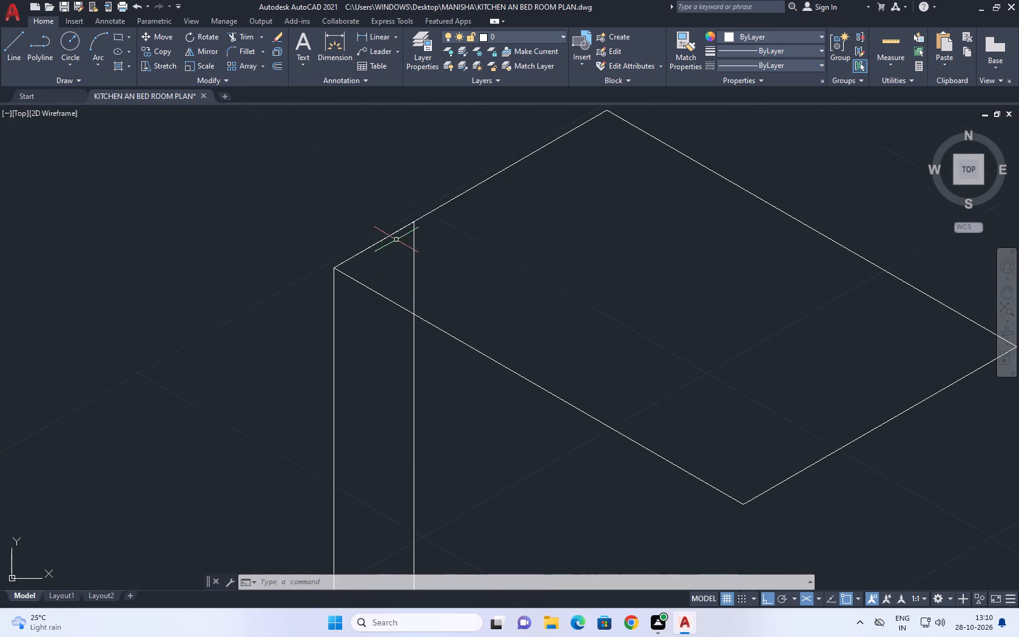
left_click(298, 183)
left_click(457, 329)
right_click_drag(457, 269, 457, 263)
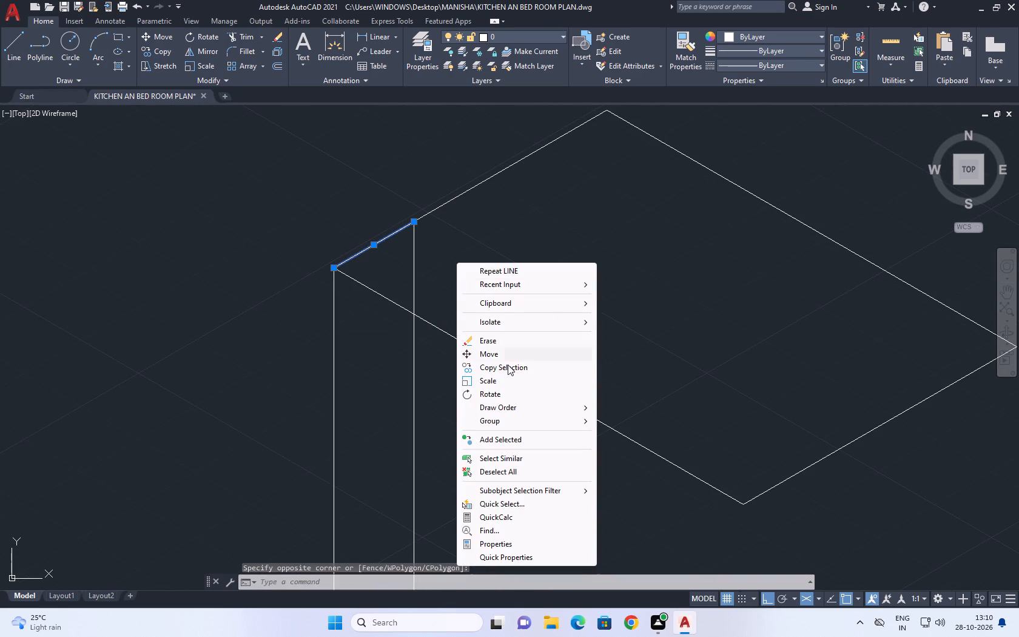
left_click(504, 339)
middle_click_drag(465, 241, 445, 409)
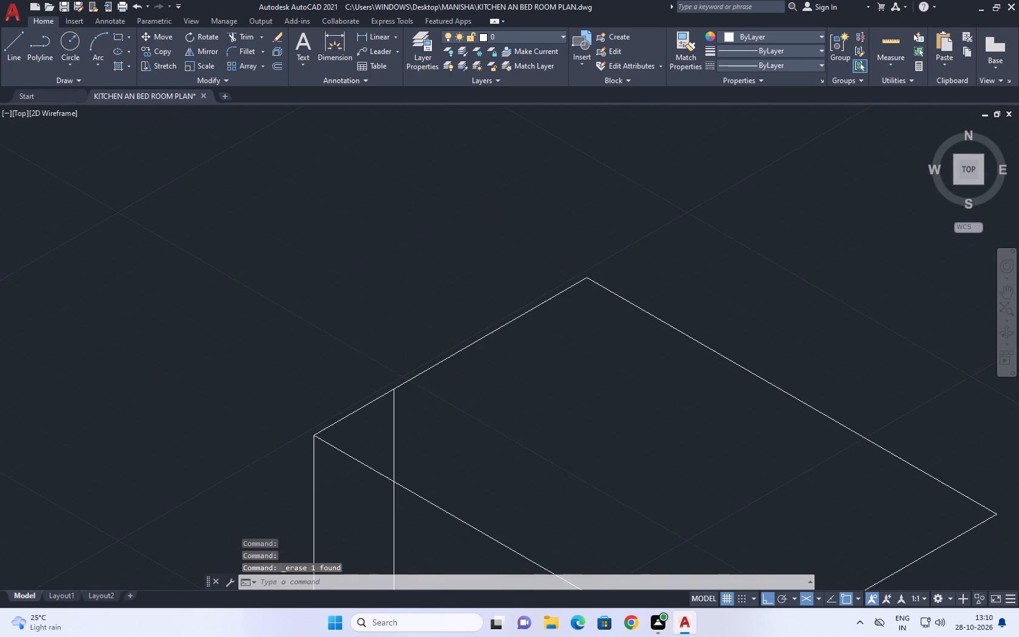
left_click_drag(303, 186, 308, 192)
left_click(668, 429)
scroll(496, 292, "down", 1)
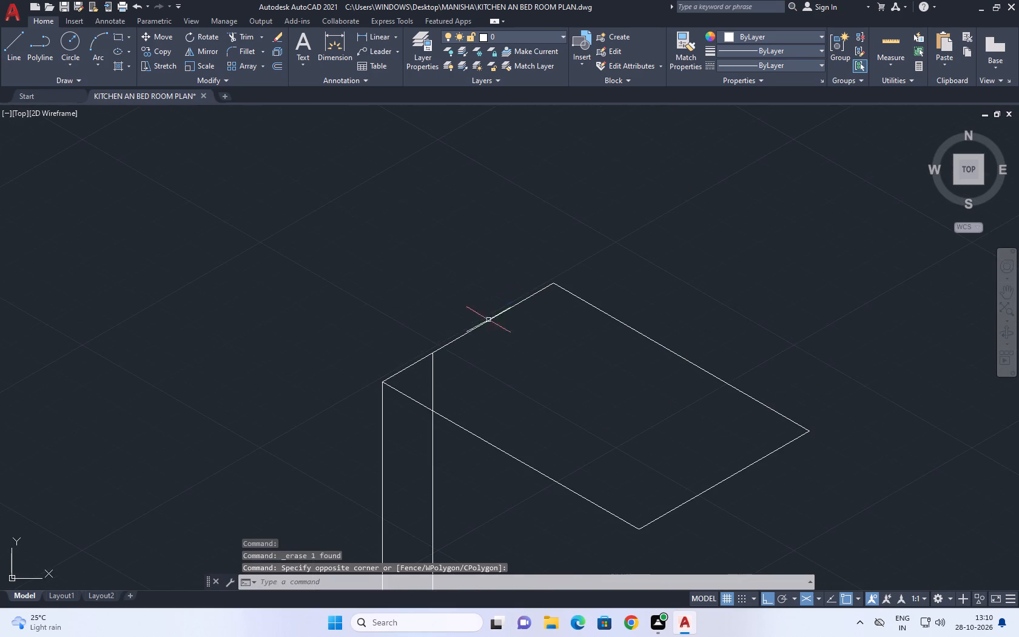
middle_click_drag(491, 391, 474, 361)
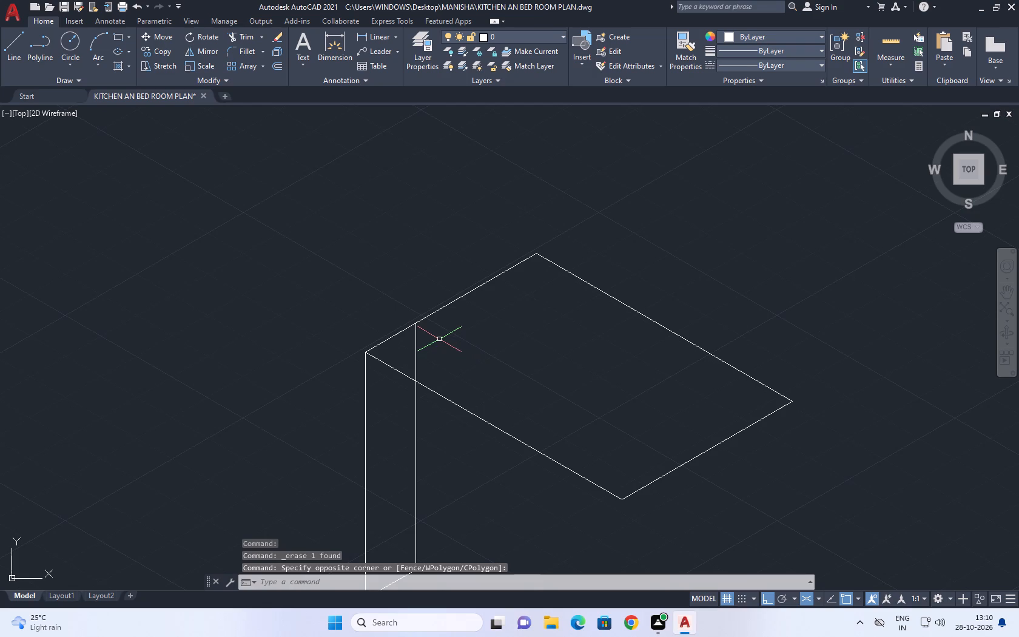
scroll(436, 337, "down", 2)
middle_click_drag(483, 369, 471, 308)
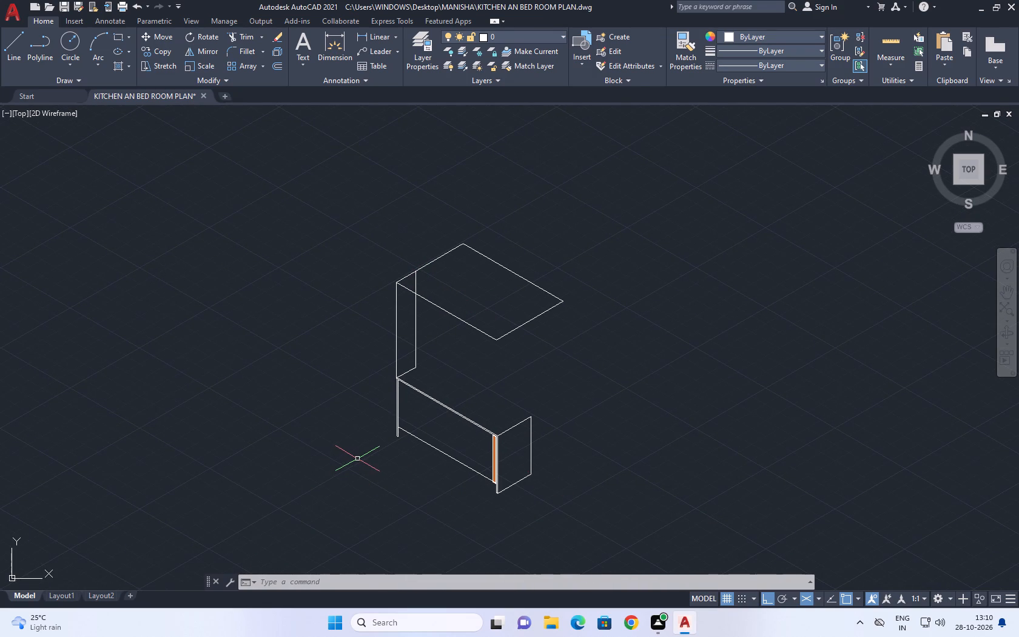
Move the cabinet's two end vertical lines from their top corner to the bottom front corner of the upright outline.
scroll(358, 459, "up", 1)
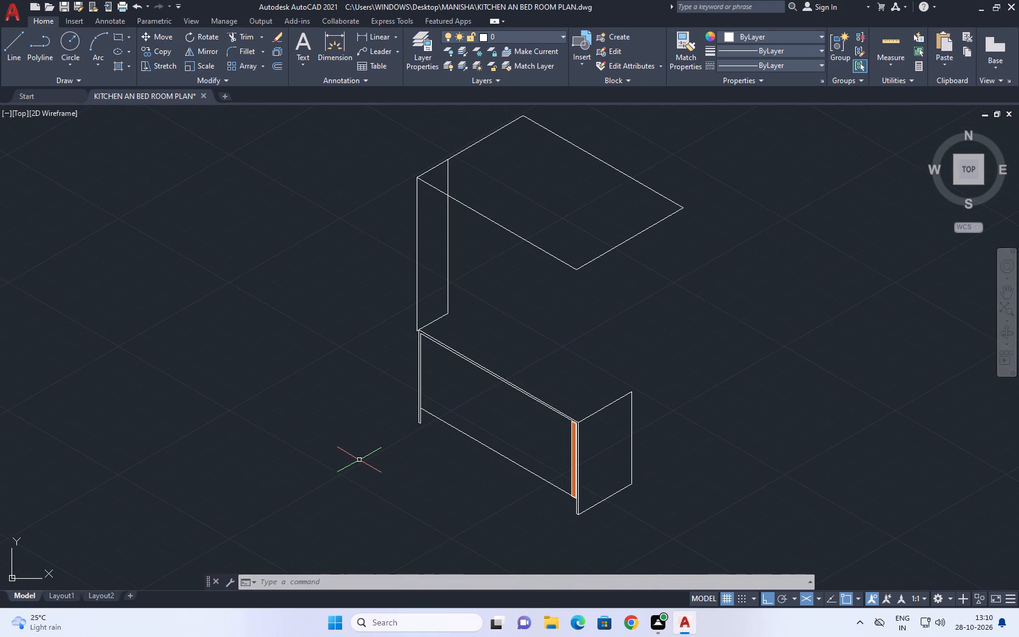
scroll(418, 319, "up", 3)
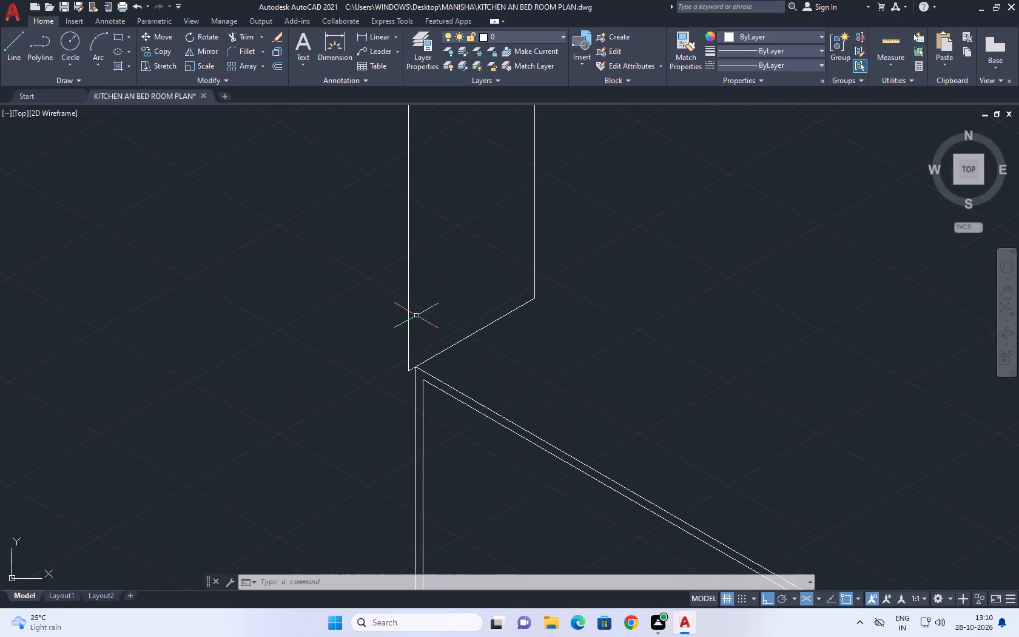
middle_click_drag(430, 361, 454, 274)
scroll(454, 307, "up", 2)
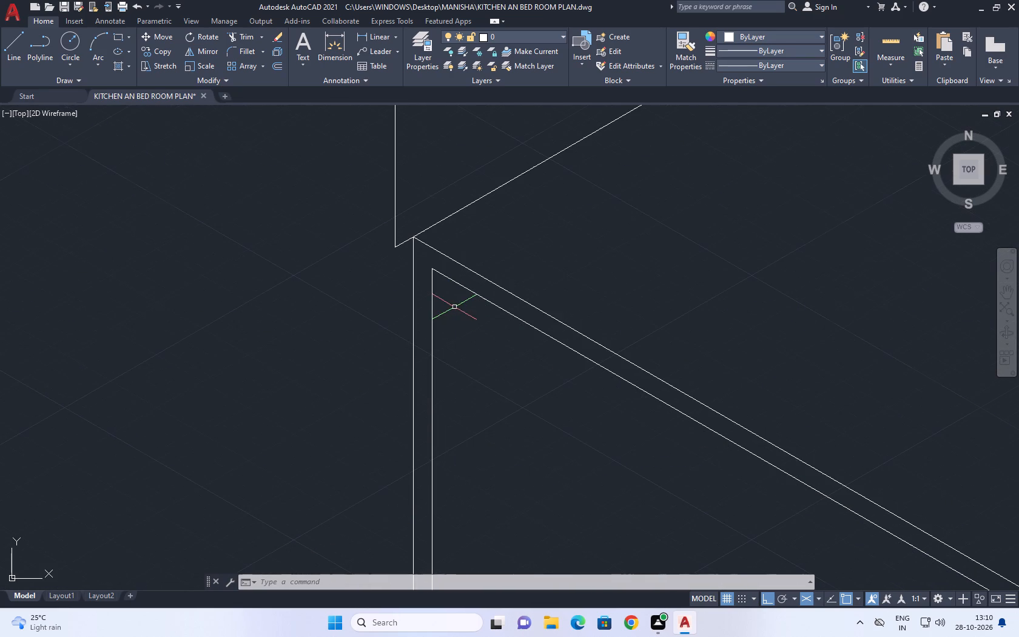
left_click(450, 323)
left_click(386, 299)
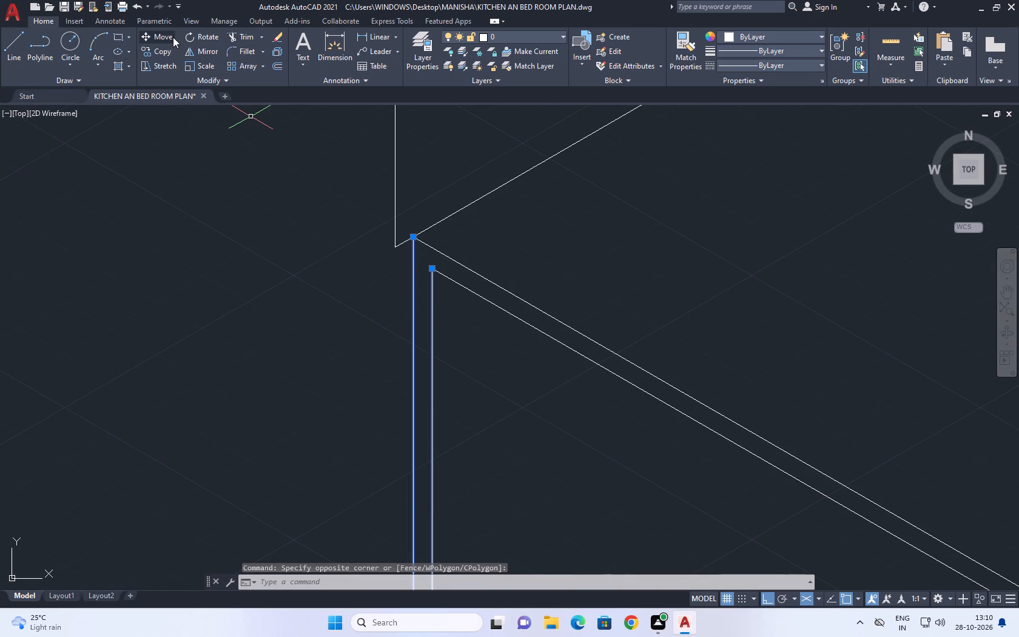
left_click(169, 36)
middle_click_drag(191, 121, 273, 190)
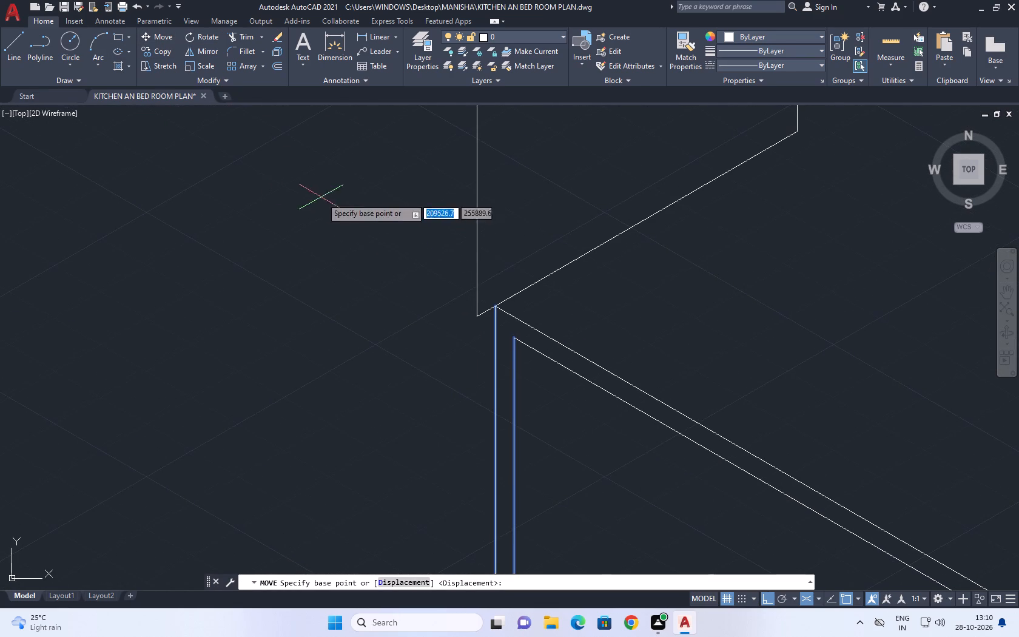
middle_click_drag(446, 198, 422, 190)
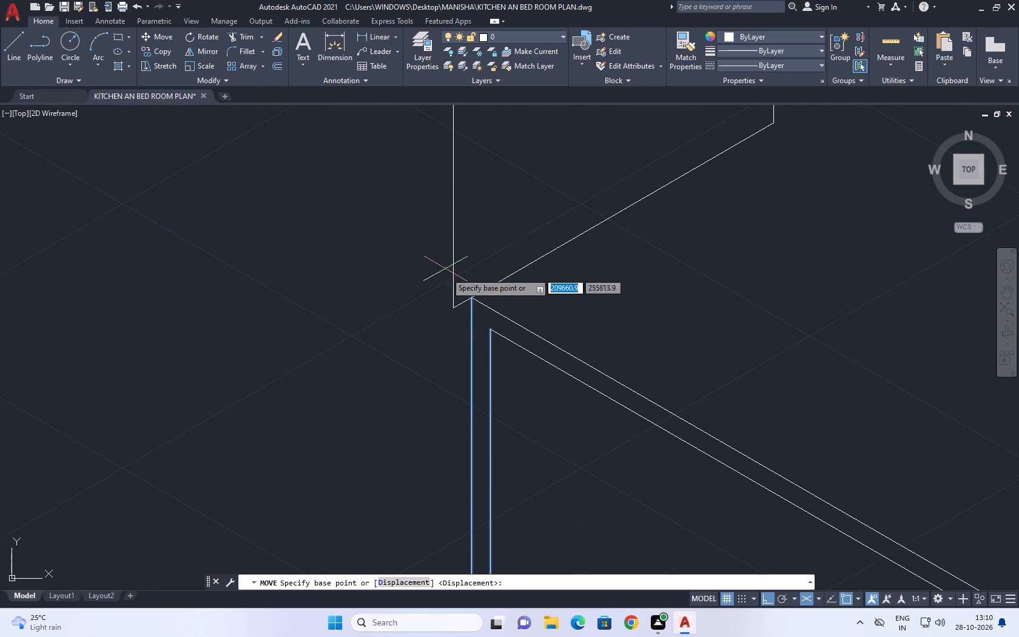
left_click(471, 297)
left_click(454, 309)
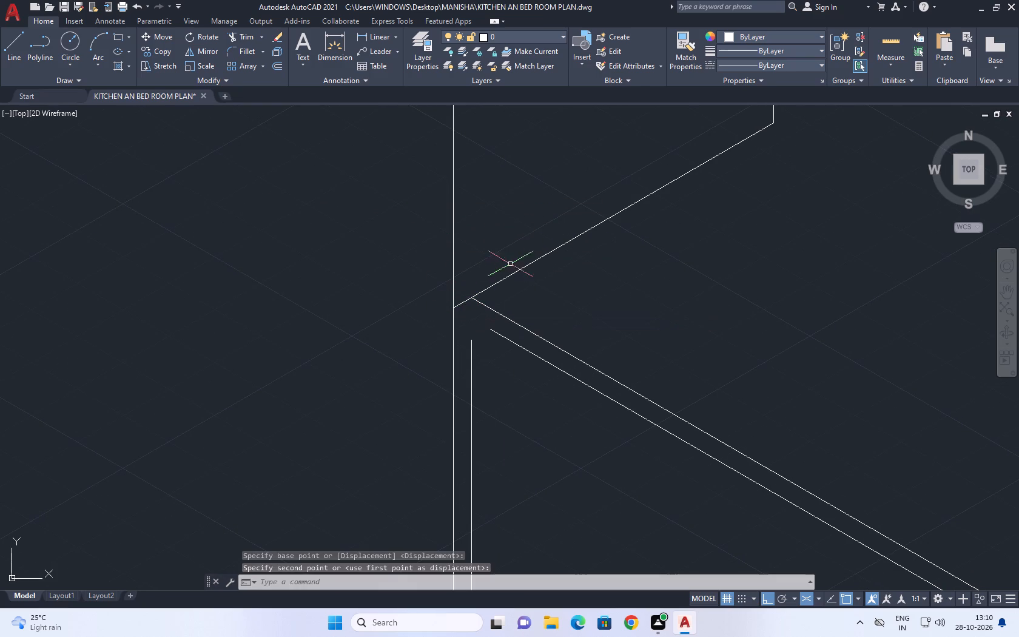
Fillet the moved inner vertical with the lower of the cabinet's two long top lines to form a sharp corner.
scroll(459, 318, "up", 3)
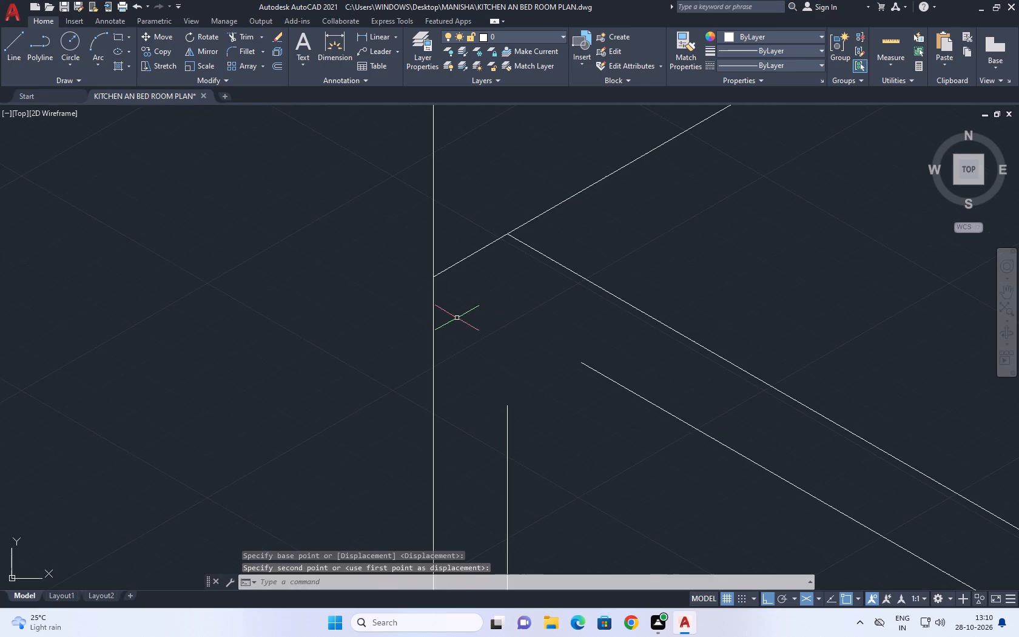
left_click(253, 51)
left_click(507, 424)
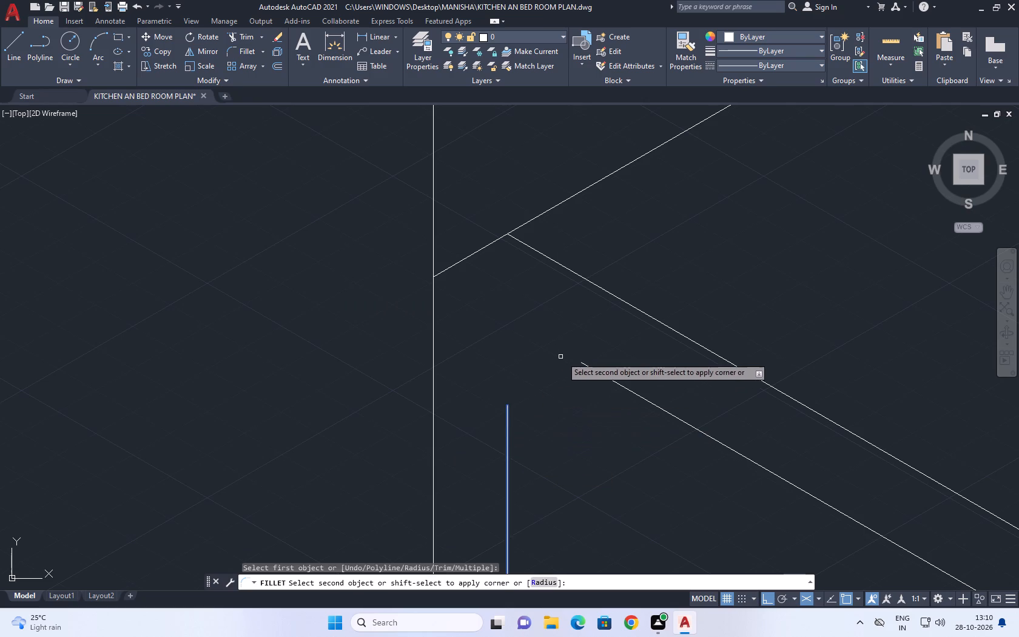
left_click(590, 365)
Move the short bottom line 20 at 210° to close the lower ends of the two moved verticals.
scroll(590, 334, "down", 4)
middle_click_drag(663, 309, 523, 299)
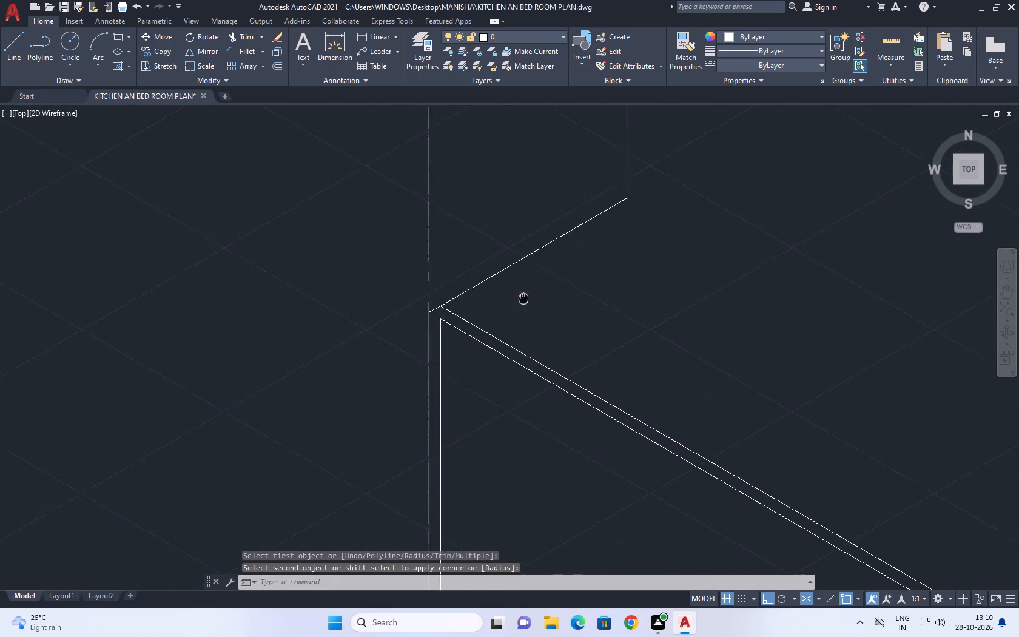
scroll(517, 303, "down", 4)
middle_click_drag(586, 325, 543, 317)
scroll(471, 439, "up", 3)
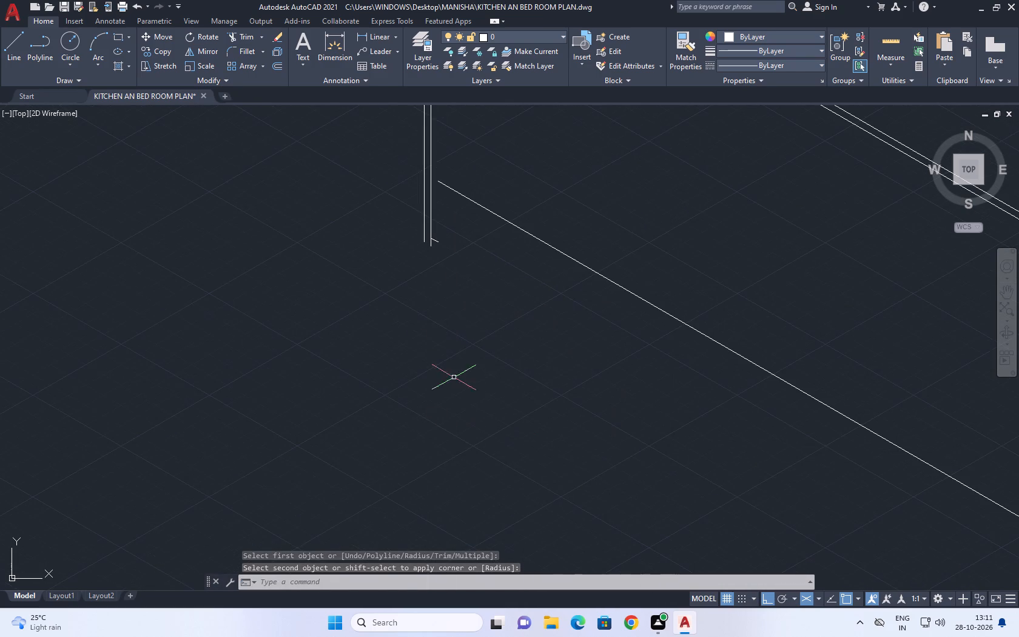
scroll(437, 271, "up", 4)
middle_click_drag(427, 203, 509, 472)
left_click(519, 351)
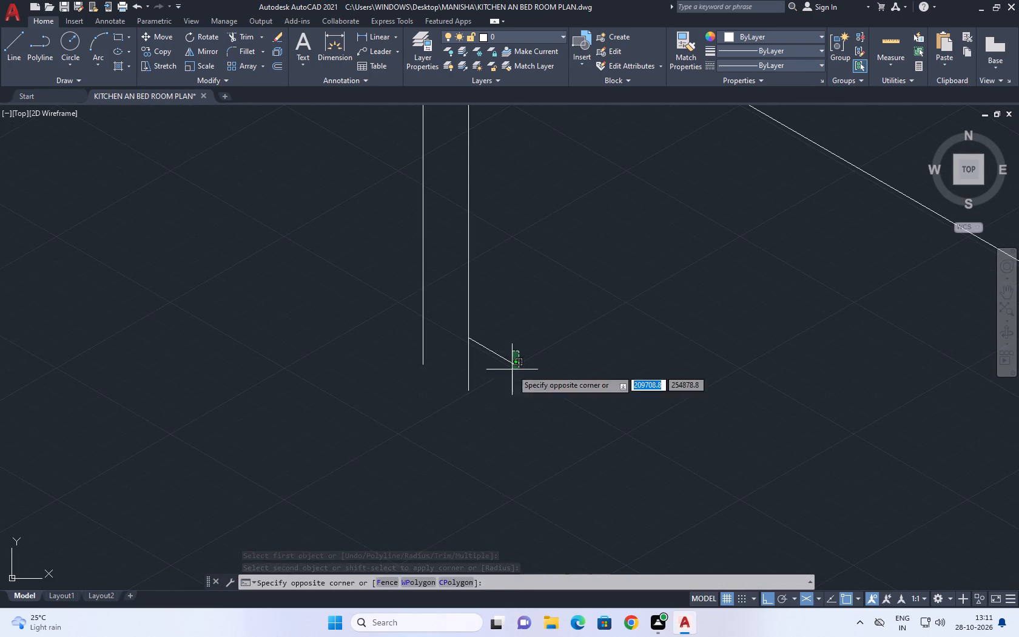
left_click(511, 380)
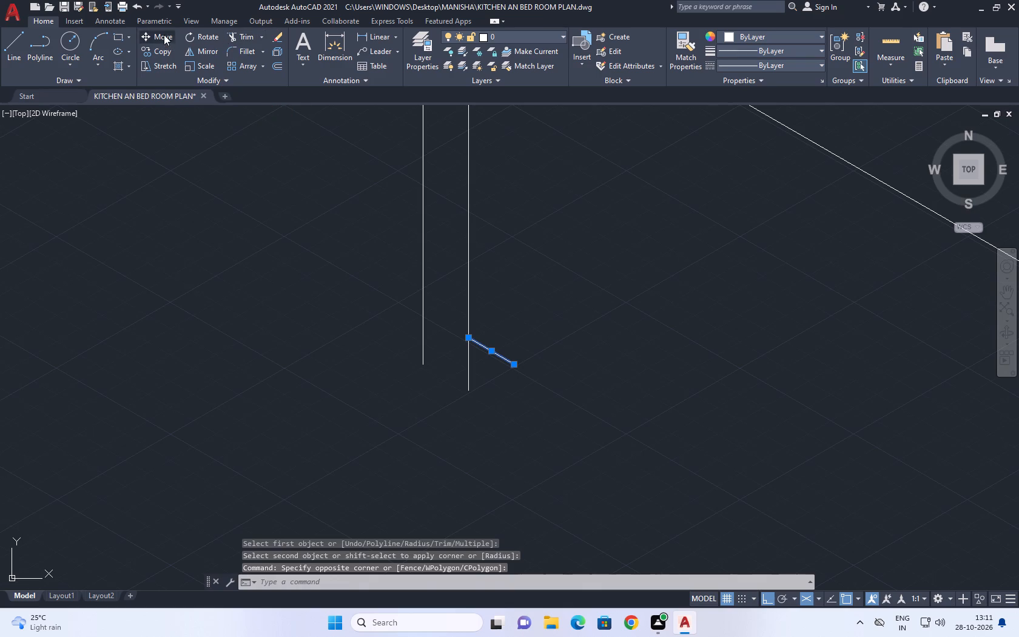
left_click(164, 35)
left_click(517, 364)
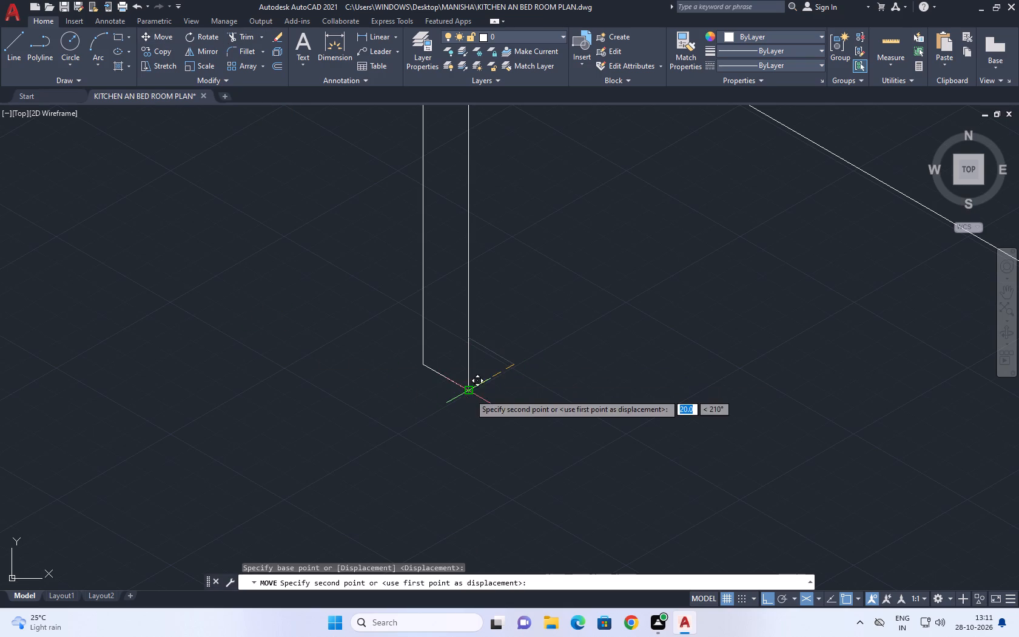
left_click(469, 393)
Stretch the near end of the cabinet's long lower line at 150° past both moved verticals and deselect it.
scroll(500, 368, "down", 4)
middle_click_drag(528, 348, 485, 406)
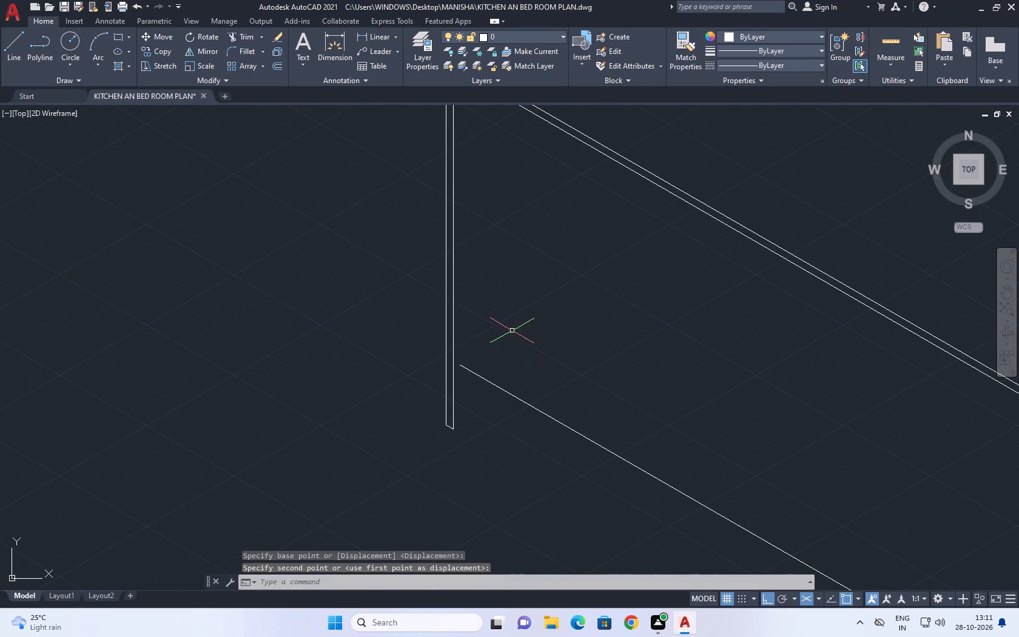
middle_click_drag(480, 383, 419, 397)
scroll(405, 383, "up", 2)
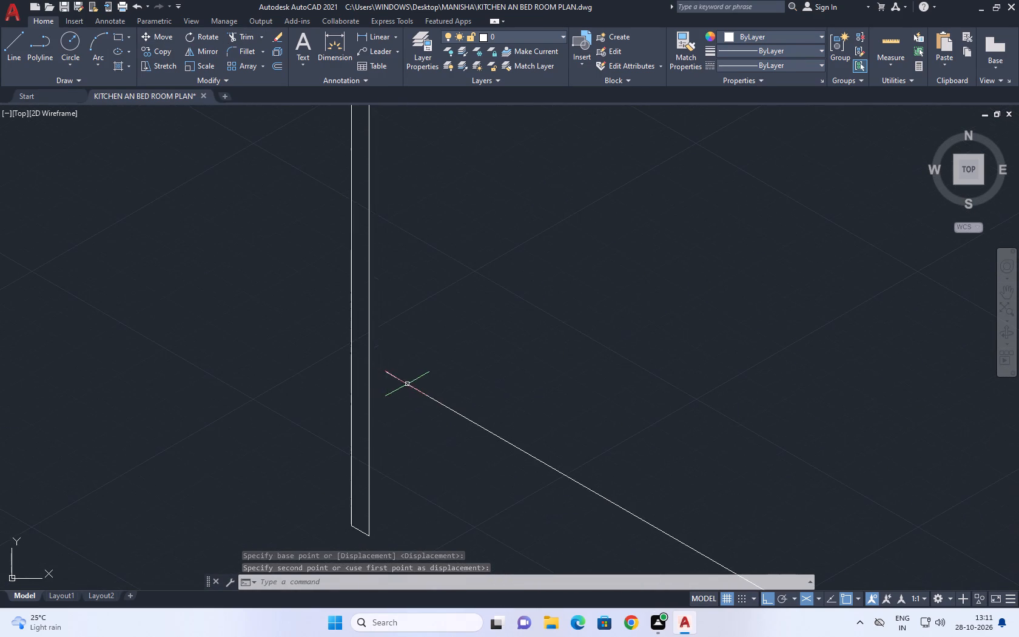
left_click_drag(418, 372, 412, 376)
left_click(392, 394)
scroll(383, 376, "up", 2)
left_click(388, 369)
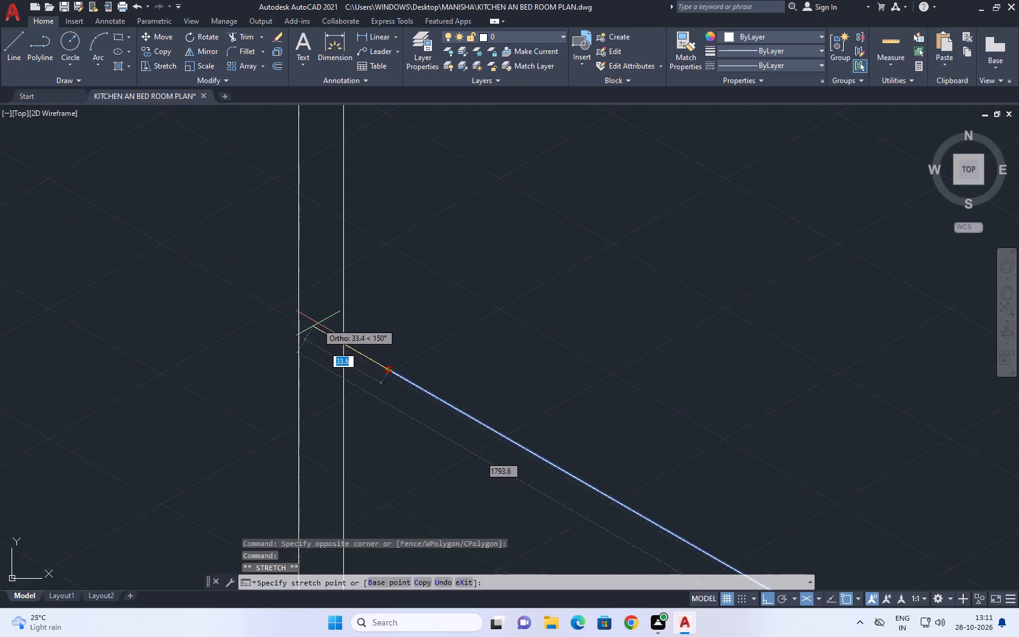
left_click(251, 264)
middle_click_drag(281, 283, 348, 335)
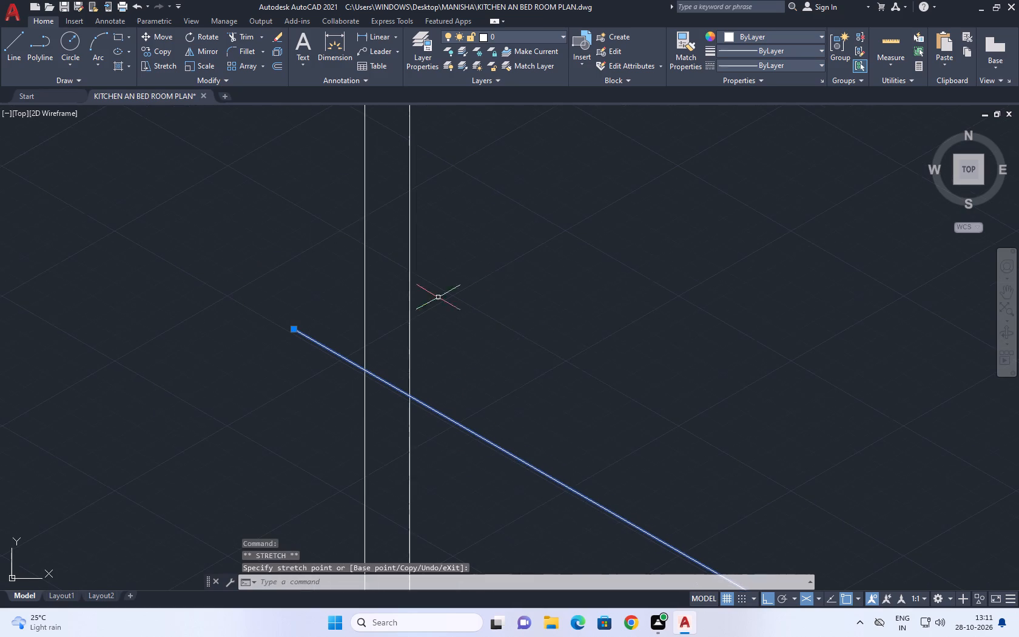
right_click(499, 274)
left_click(550, 485)
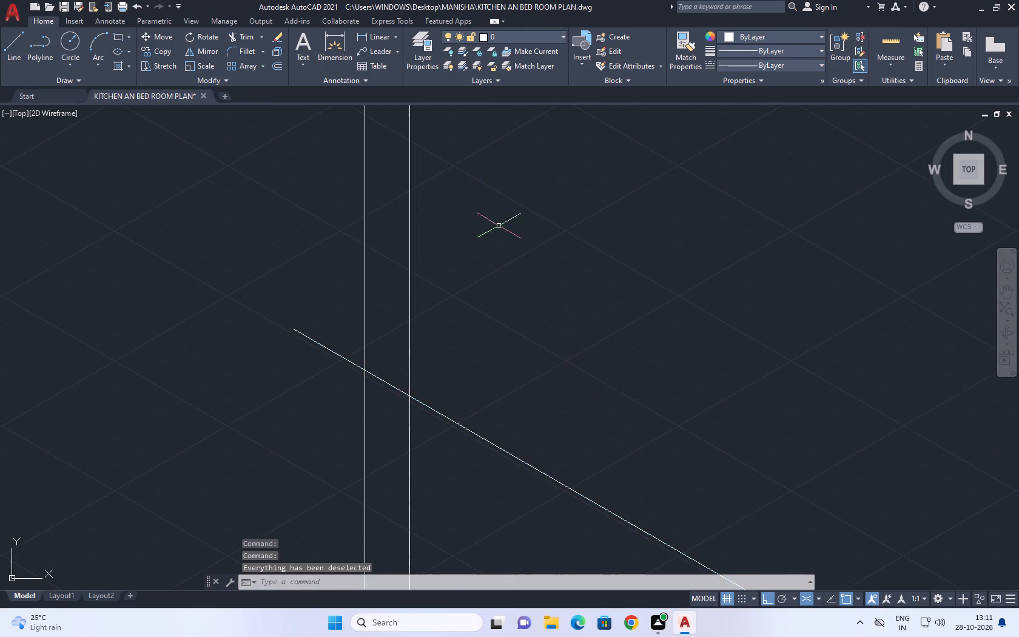
Trim the cabinet's long lower line back to the inner vertical, removing the pieces between and beyond the two end verticals.
left_click(249, 35)
left_click(385, 380)
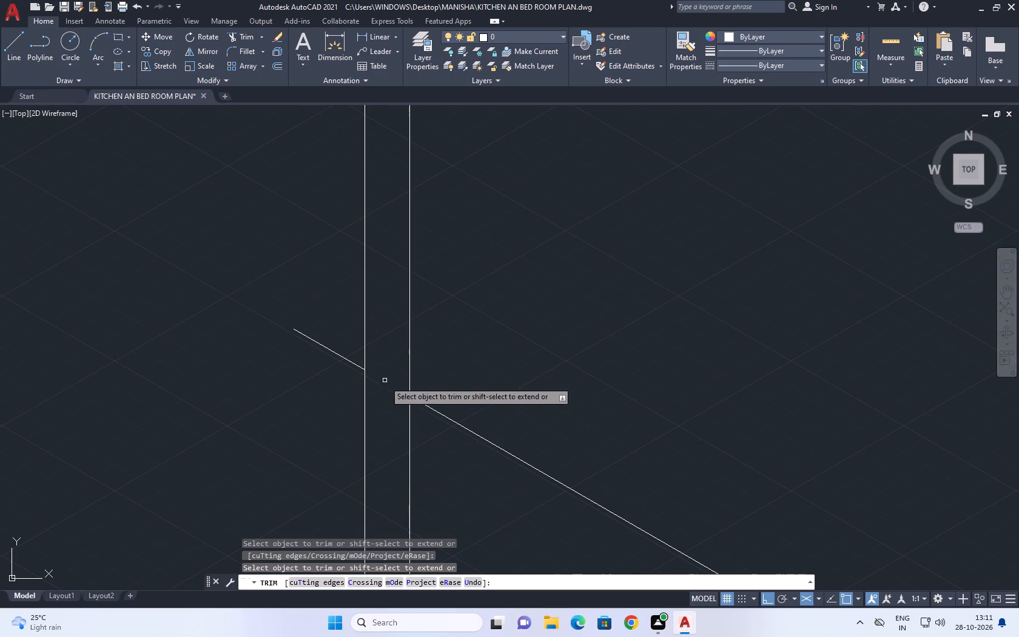
left_click(336, 335)
left_click(327, 353)
right_click(548, 281)
left_click(593, 298)
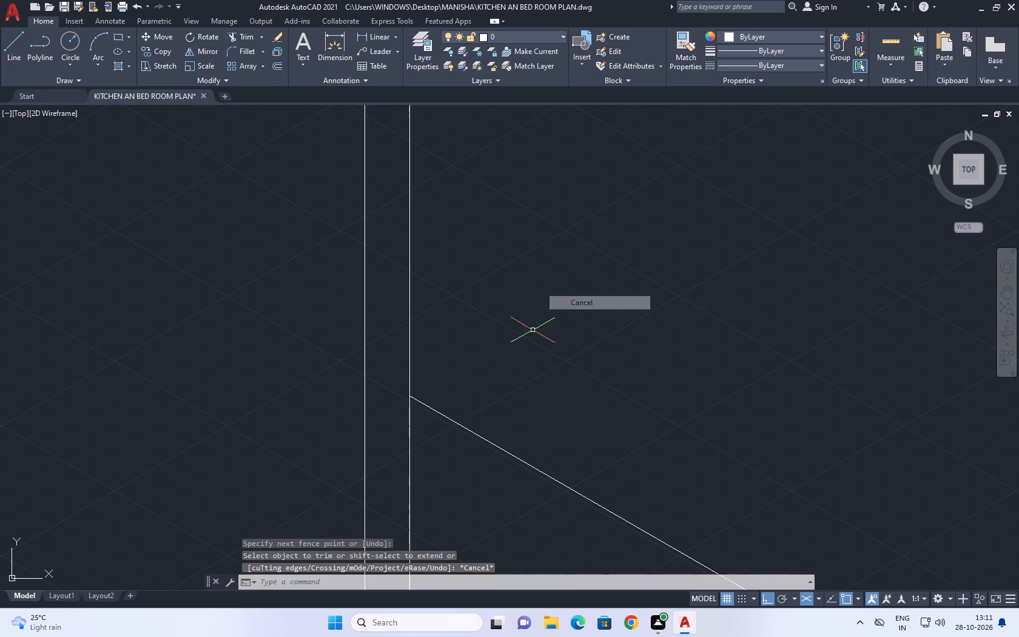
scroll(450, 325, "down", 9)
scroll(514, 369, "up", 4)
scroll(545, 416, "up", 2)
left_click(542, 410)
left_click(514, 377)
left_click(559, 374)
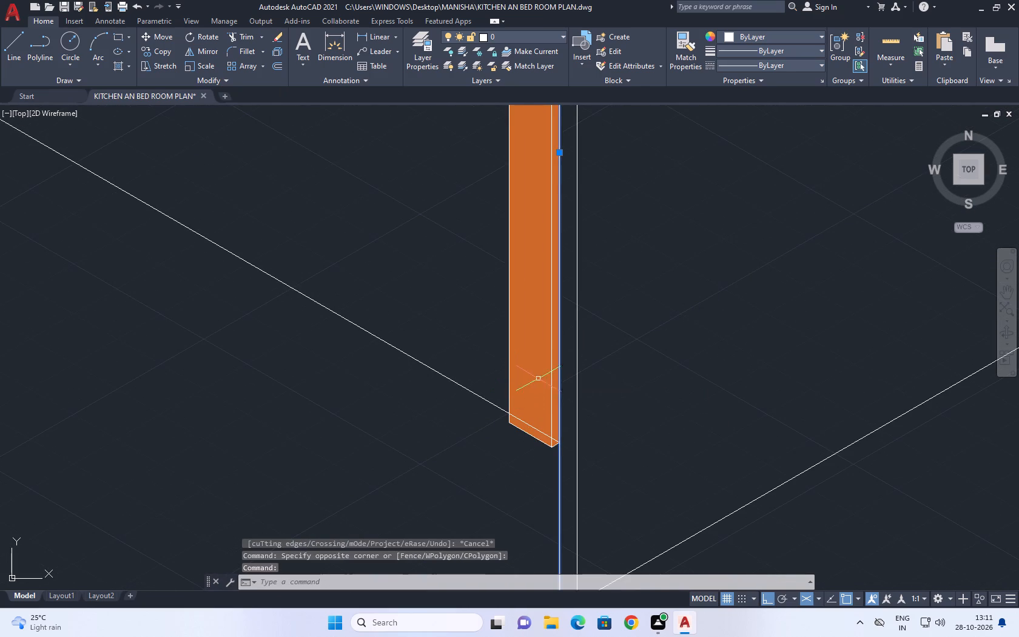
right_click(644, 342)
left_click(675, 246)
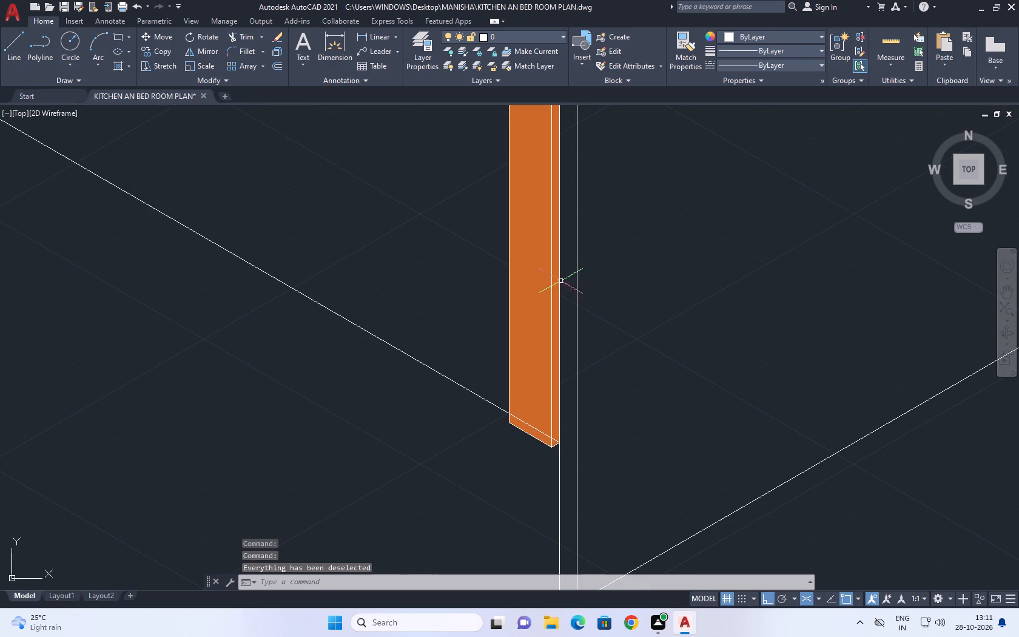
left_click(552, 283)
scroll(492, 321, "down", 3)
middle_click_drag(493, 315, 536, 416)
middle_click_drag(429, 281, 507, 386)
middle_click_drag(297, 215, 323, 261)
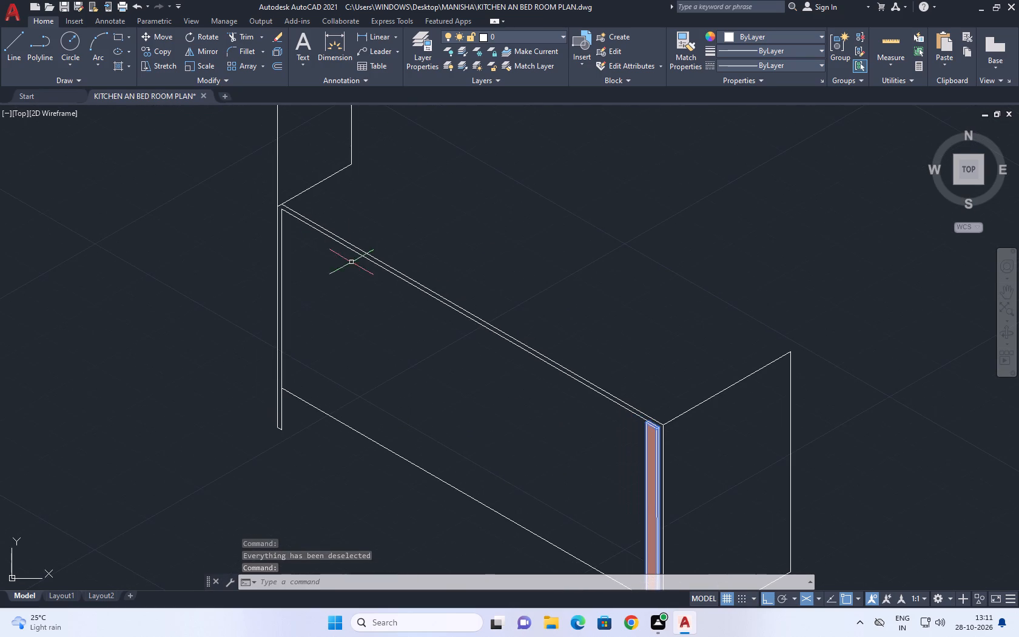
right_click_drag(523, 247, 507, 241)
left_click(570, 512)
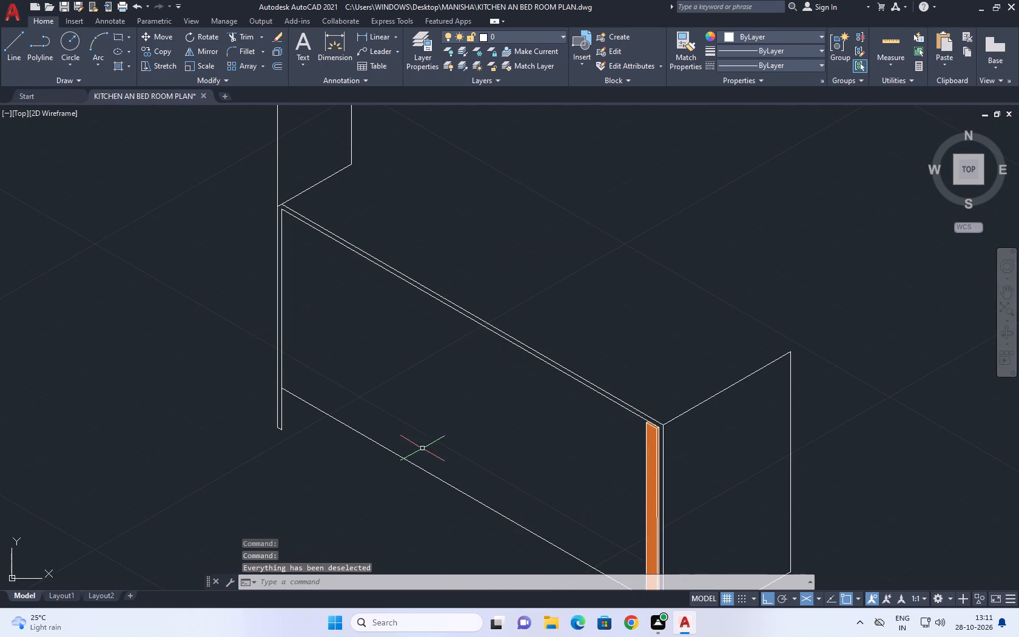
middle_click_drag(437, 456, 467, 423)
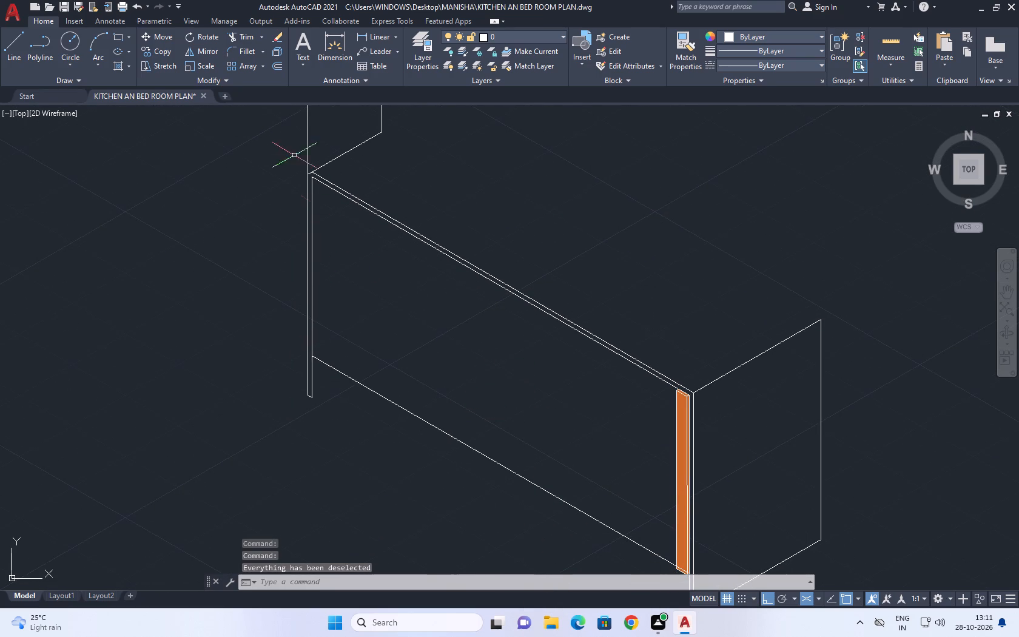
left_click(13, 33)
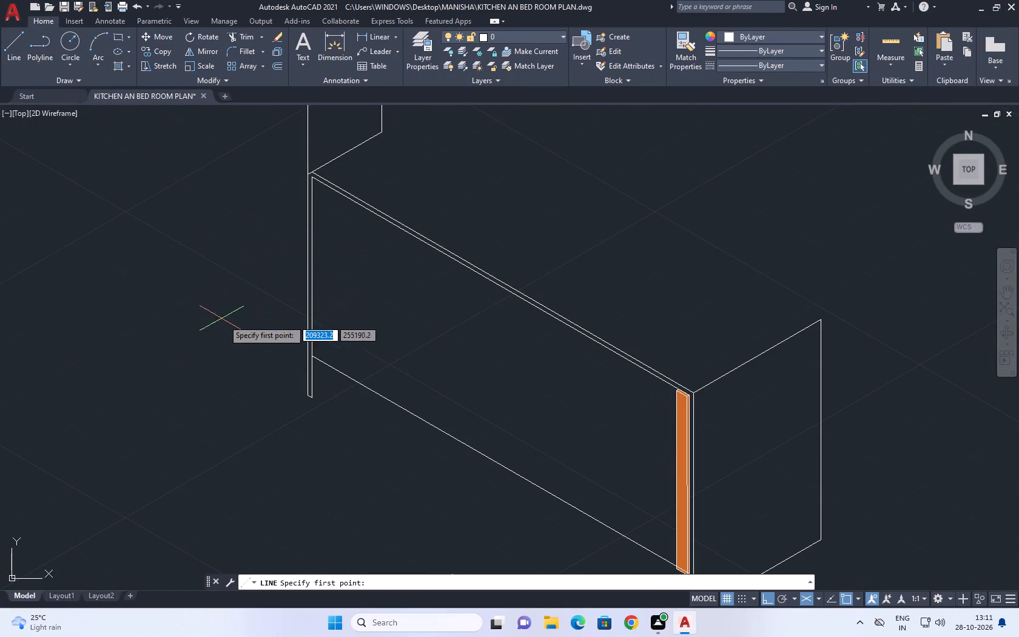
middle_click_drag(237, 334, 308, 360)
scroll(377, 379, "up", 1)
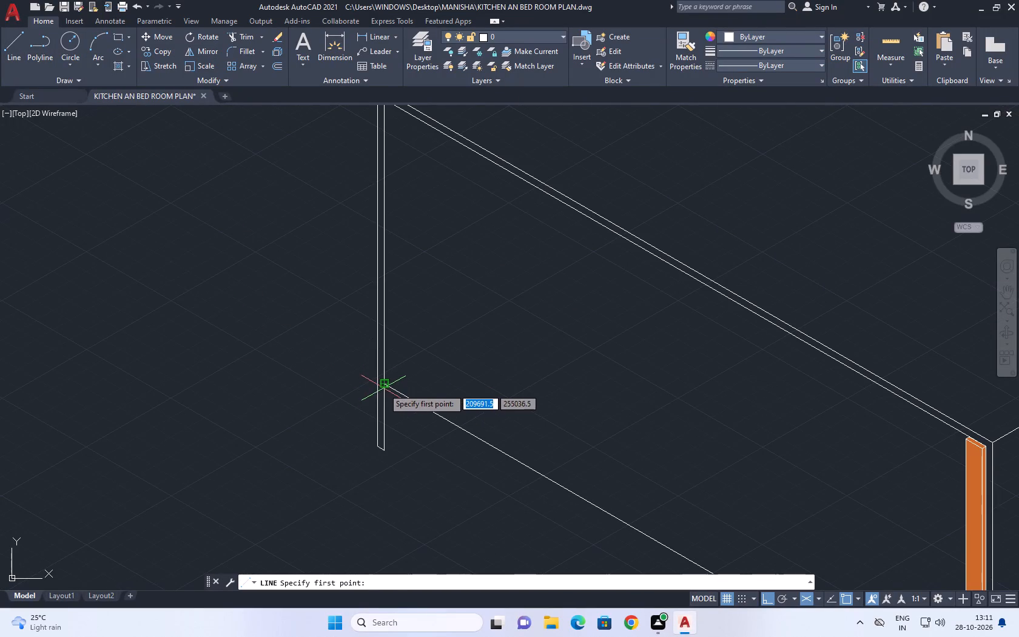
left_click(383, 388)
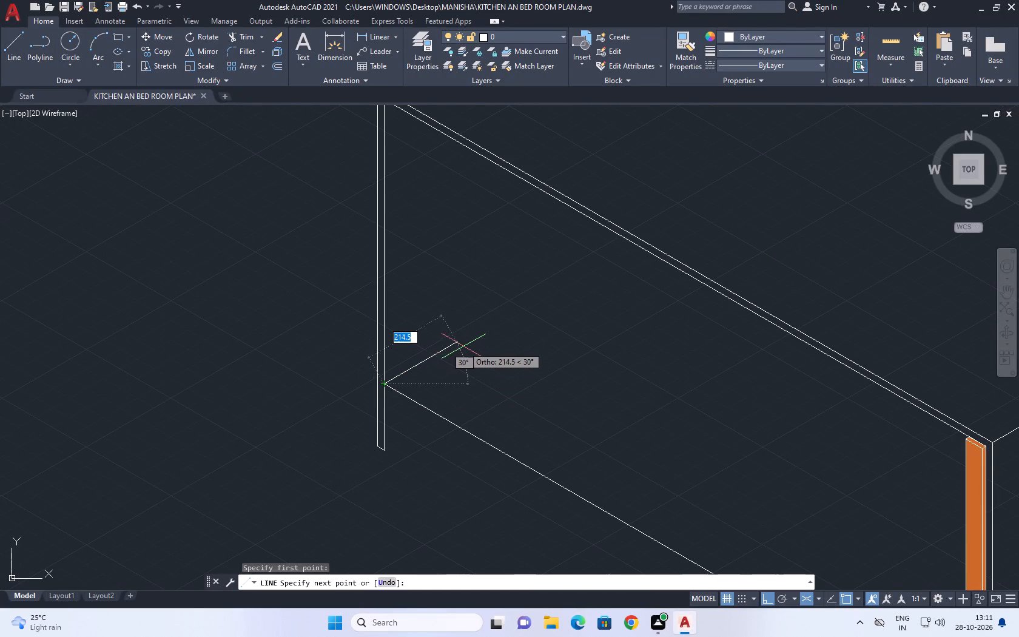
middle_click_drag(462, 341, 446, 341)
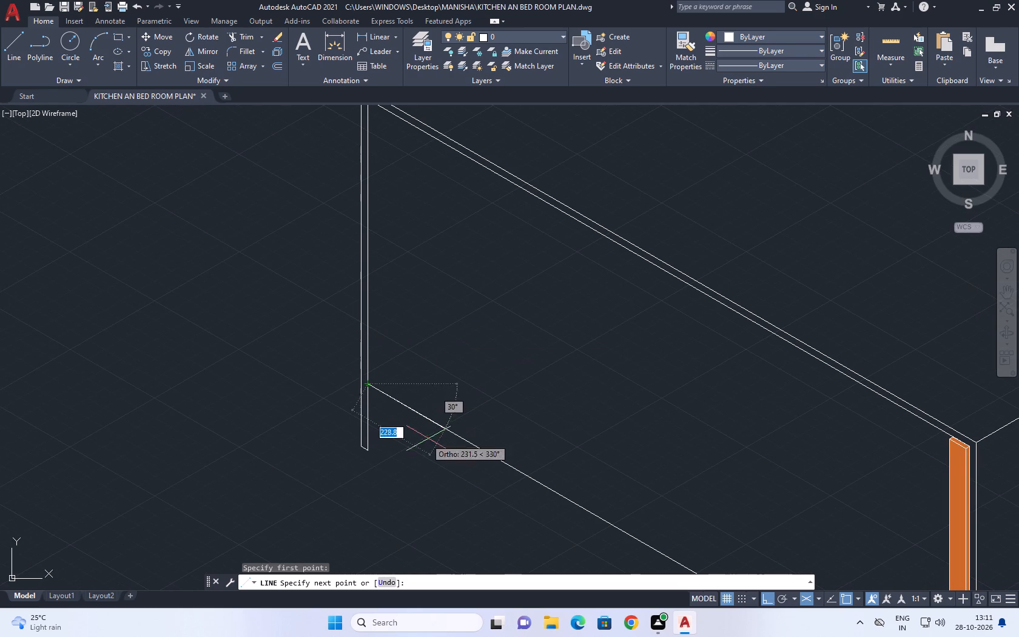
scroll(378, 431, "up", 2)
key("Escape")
Draw a line at 30° from the inner vertical's bottom end to just past the cabinet's long lower line.
key("space")
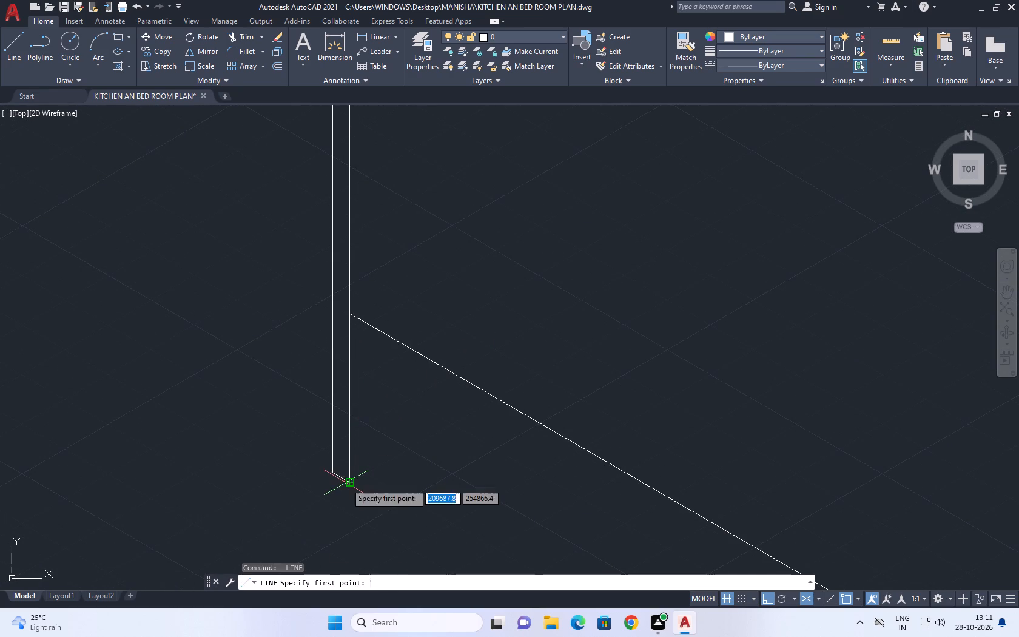
left_click(348, 483)
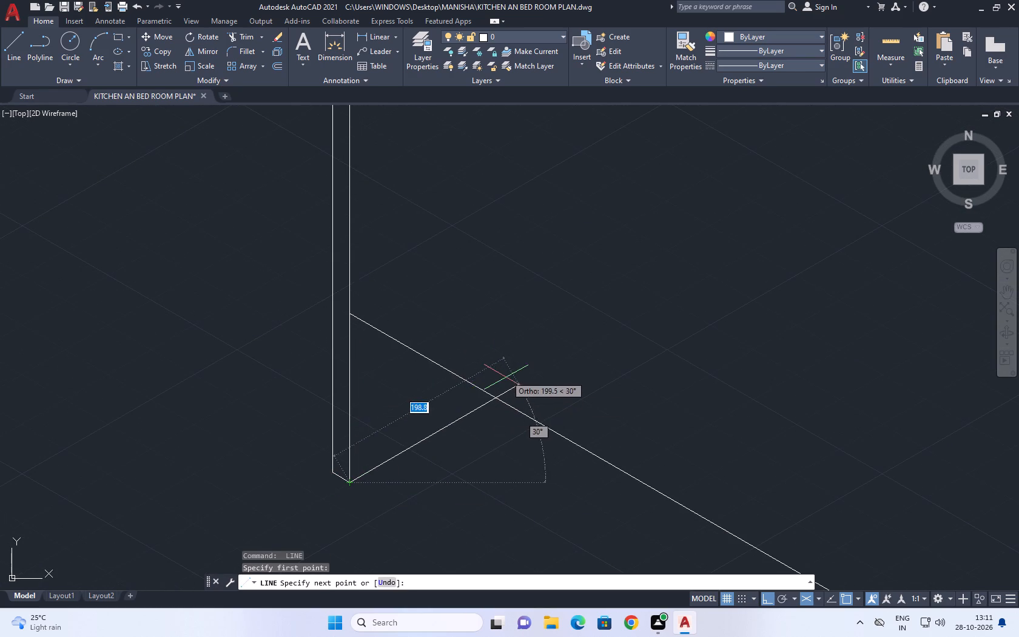
left_click(530, 378)
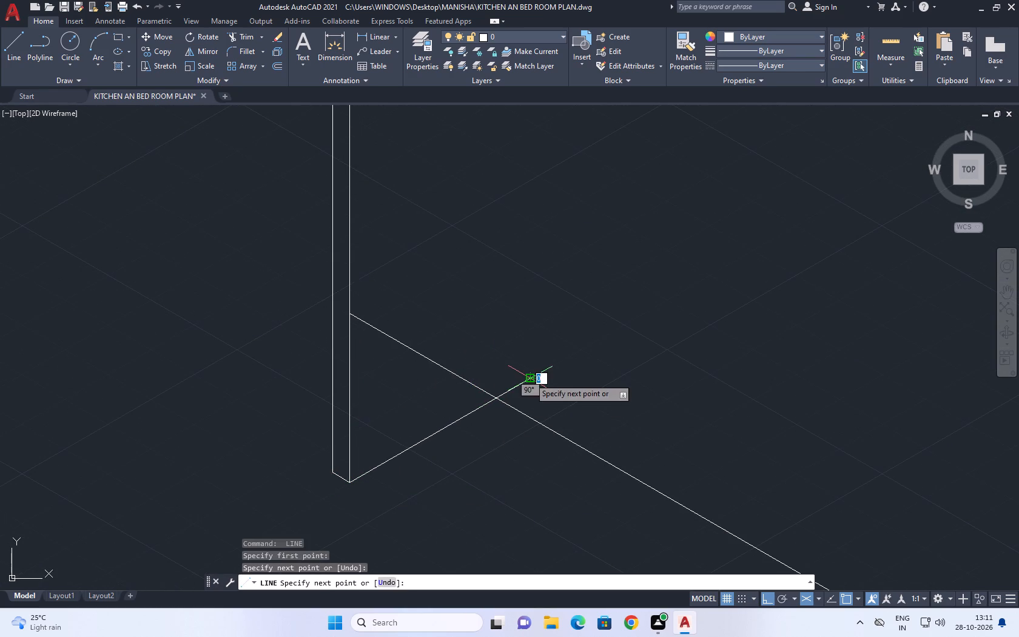
key("space")
Trim the long lower line and the 30° line at their crossing so they meet in a clean corner.
type("TR")
key("space")
left_click(475, 360)
left_click(428, 397)
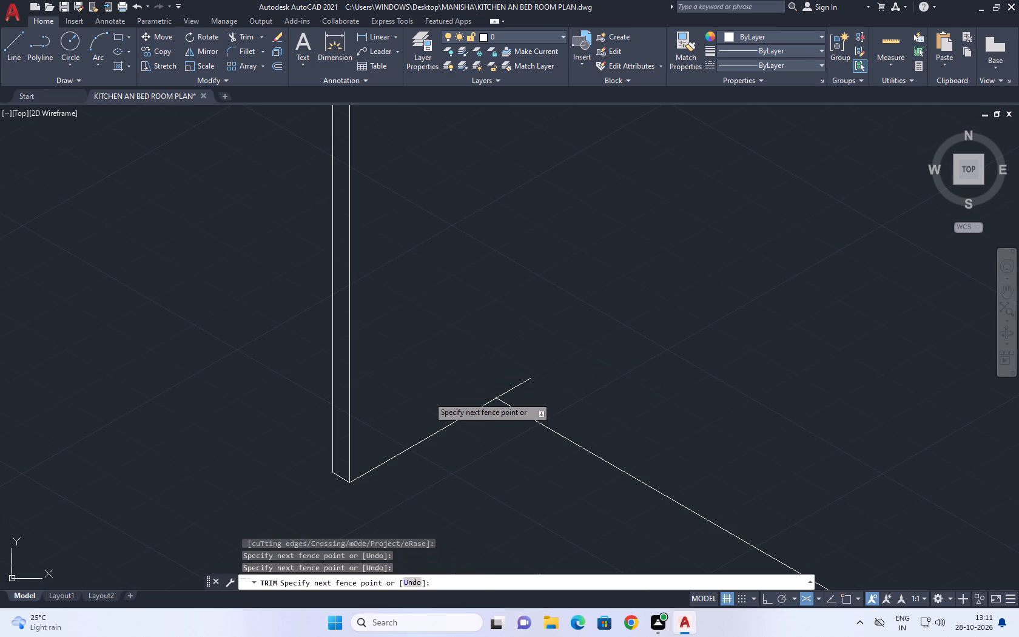
left_click_drag(522, 398, 519, 387)
left_click(490, 355)
key("Escape")
scroll(548, 382, "down", 4)
middle_click_drag(604, 312, 602, 356)
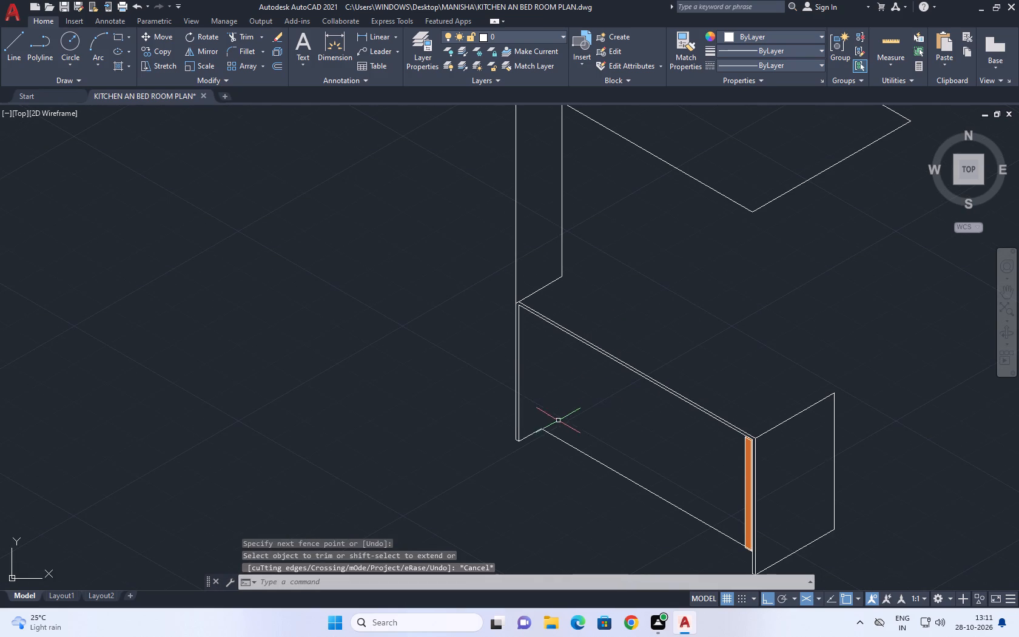
On the right isoplane, draw a vertical line from the new lower corner up past the cabinet's two long top lines.
key("l")
key("space")
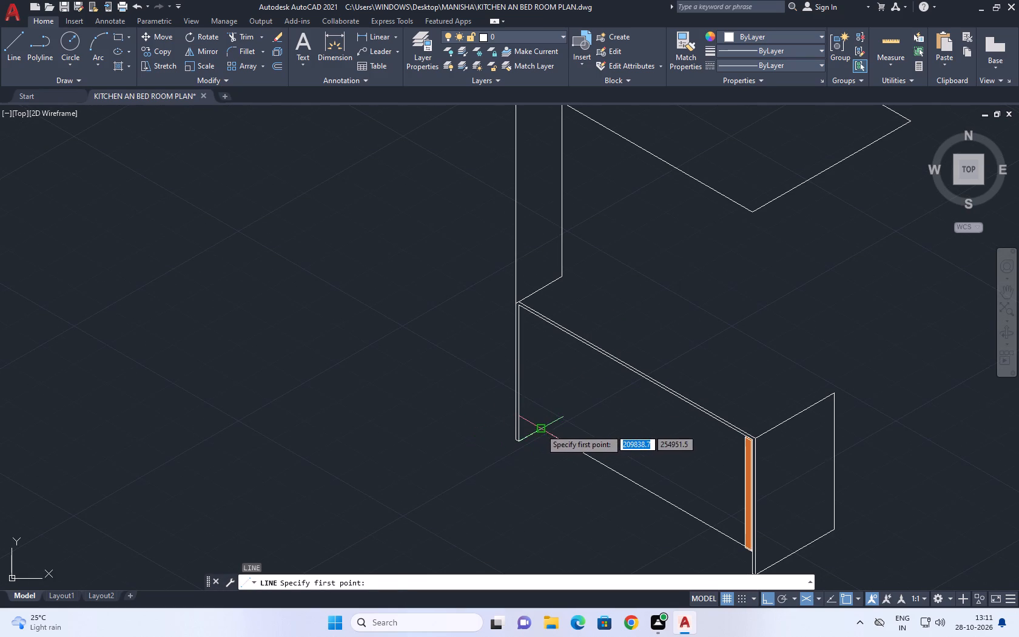
left_click(540, 429)
scroll(540, 286, "up", 1)
key("F5")
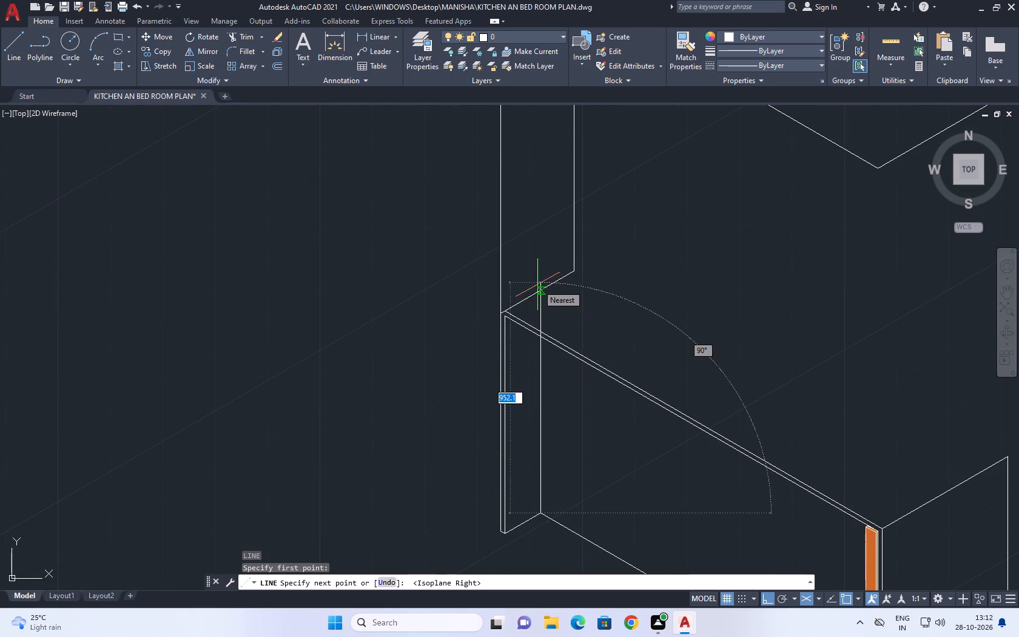
left_click(548, 216)
key("Escape")
Trim the new vertical line at the lower of the two long top lines, removing everything above it.
type("TR")
key("space")
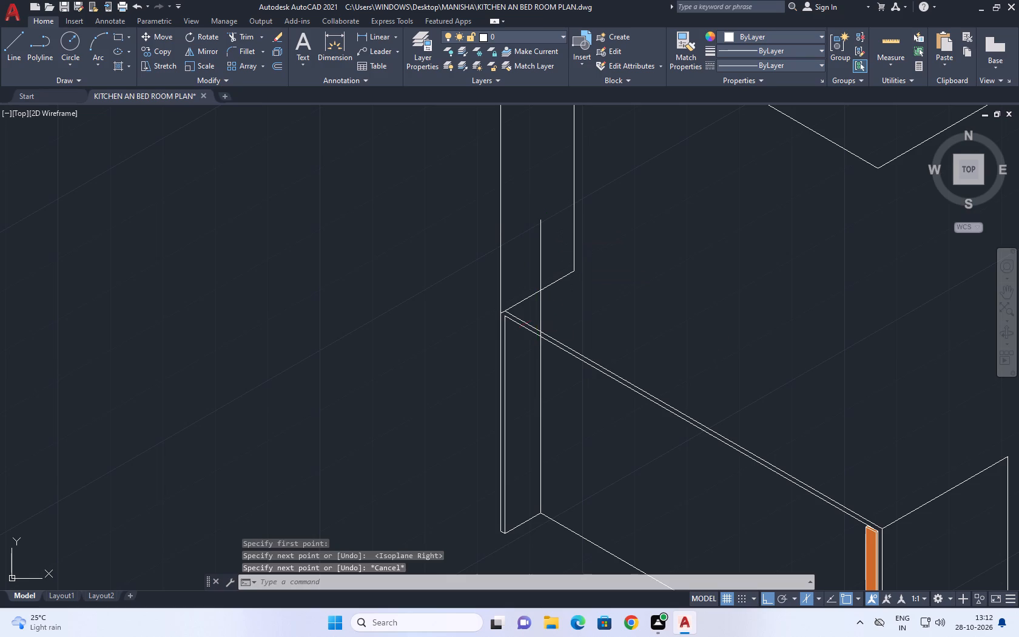
scroll(537, 337, "up", 2)
left_click(570, 296)
left_click(534, 268)
middle_click_drag(577, 275, 597, 377)
left_click(583, 246)
left_click_drag(542, 244, 542, 241)
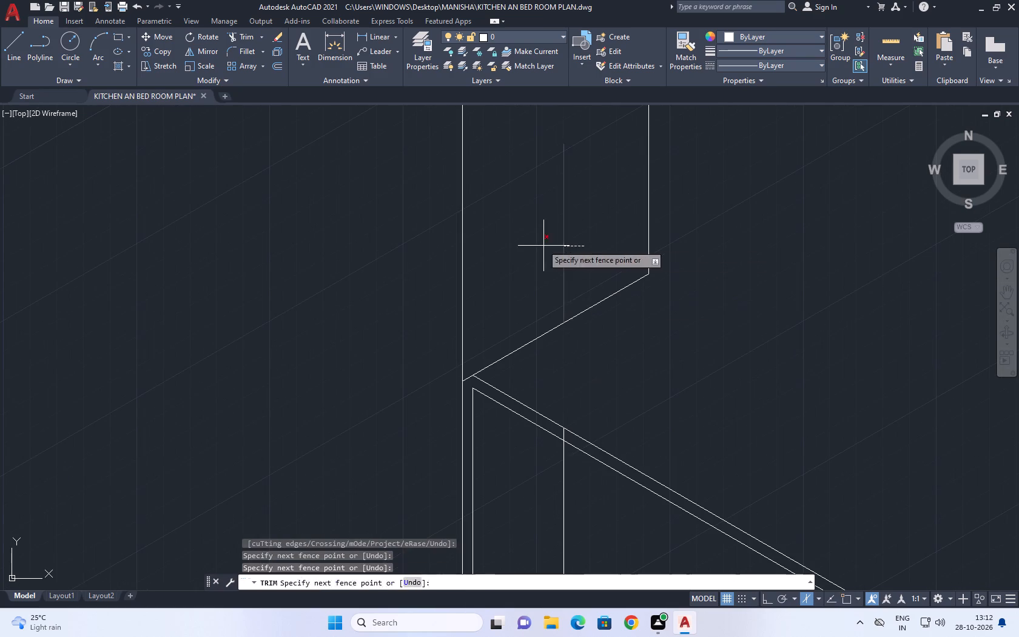
left_click_drag(542, 241, 540, 238)
scroll(567, 453, "up", 4)
left_click(598, 422)
left_click(540, 383)
key("Escape")
scroll(593, 317, "down", 3)
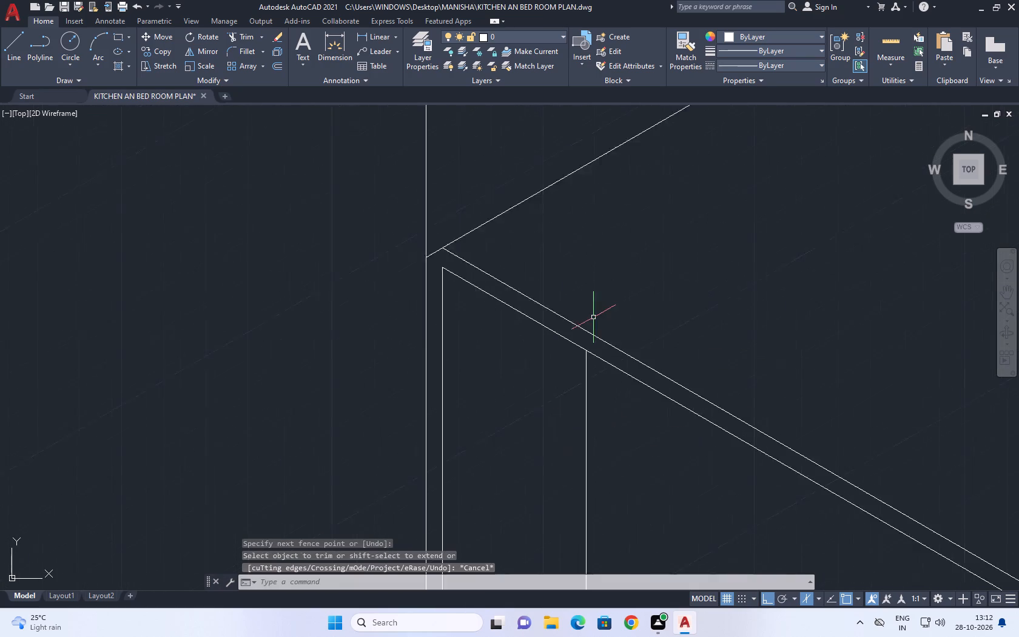
Copy the orange panel strip by its top back corner to the top of the new inner vertical, about 1562 at 150°.
scroll(593, 317, "down", 2)
middle_click_drag(784, 416, 647, 248)
scroll(646, 294, "down", 2)
middle_click_drag(714, 357, 670, 295)
scroll(721, 362, "up", 1)
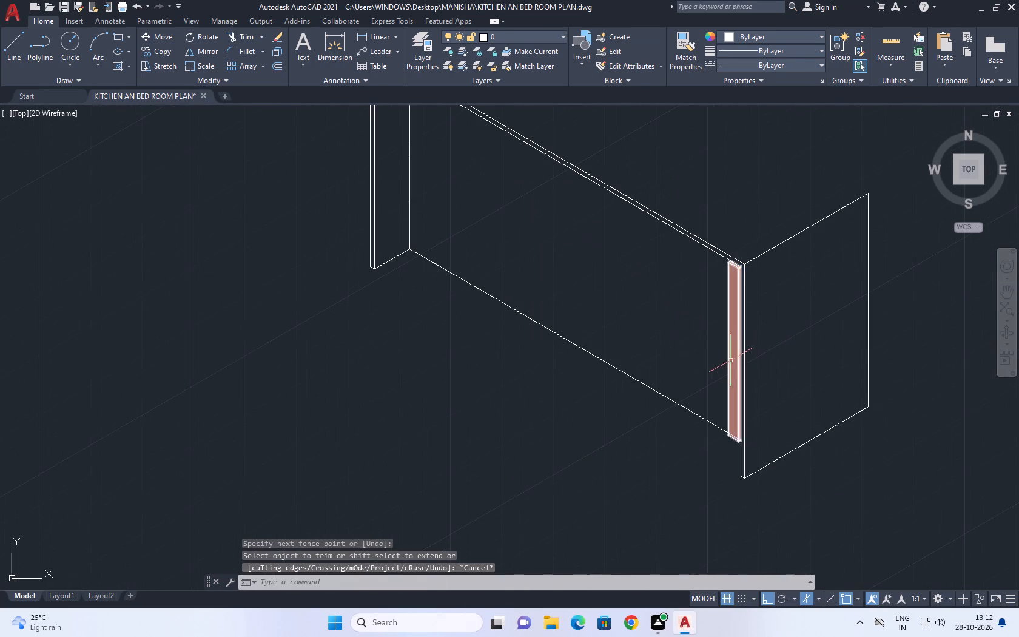
left_click(734, 360)
type("CO")
key("space")
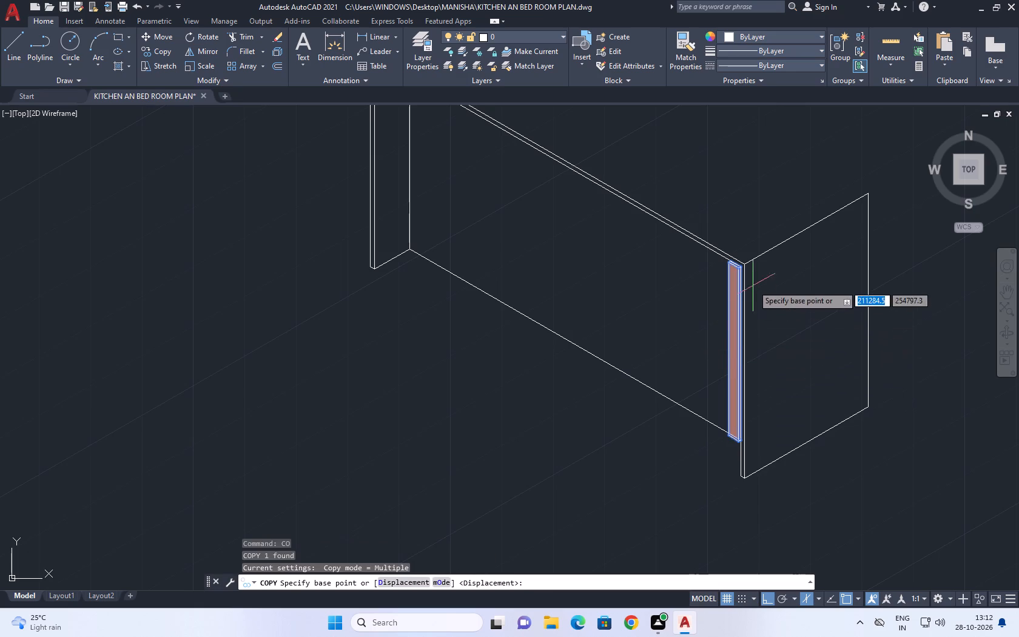
scroll(753, 282, "up", 2)
scroll(711, 240, "up", 2)
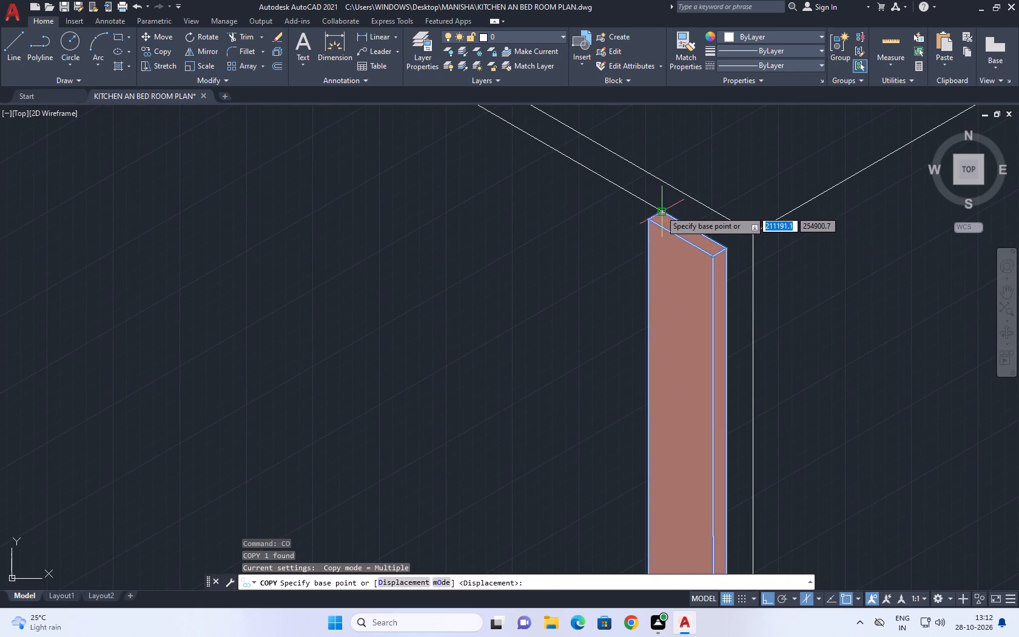
left_click(661, 211)
scroll(730, 246, "down", 5)
middle_click_drag(587, 210, 684, 363)
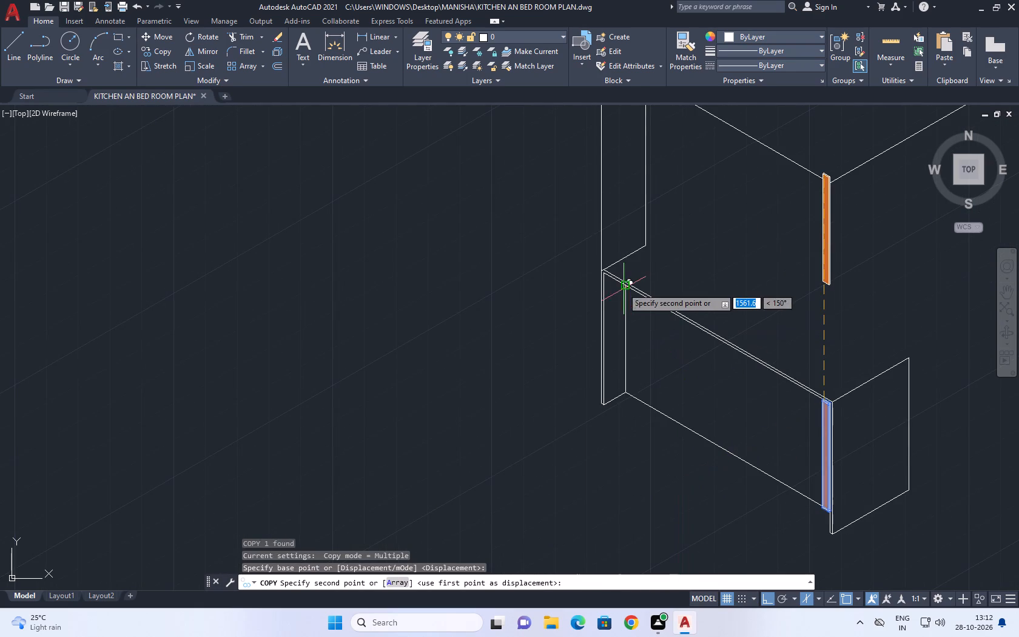
key("F5")
scroll(622, 302, "up", 2)
scroll(628, 252, "up", 3)
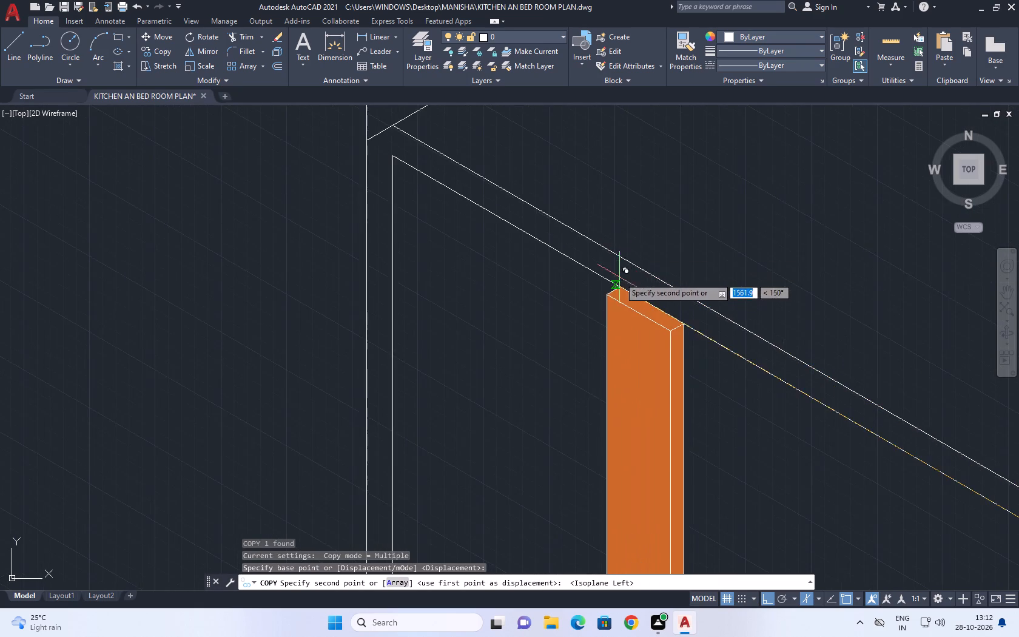
scroll(618, 278, "up", 2)
left_click(609, 296)
scroll(633, 284, "down", 4)
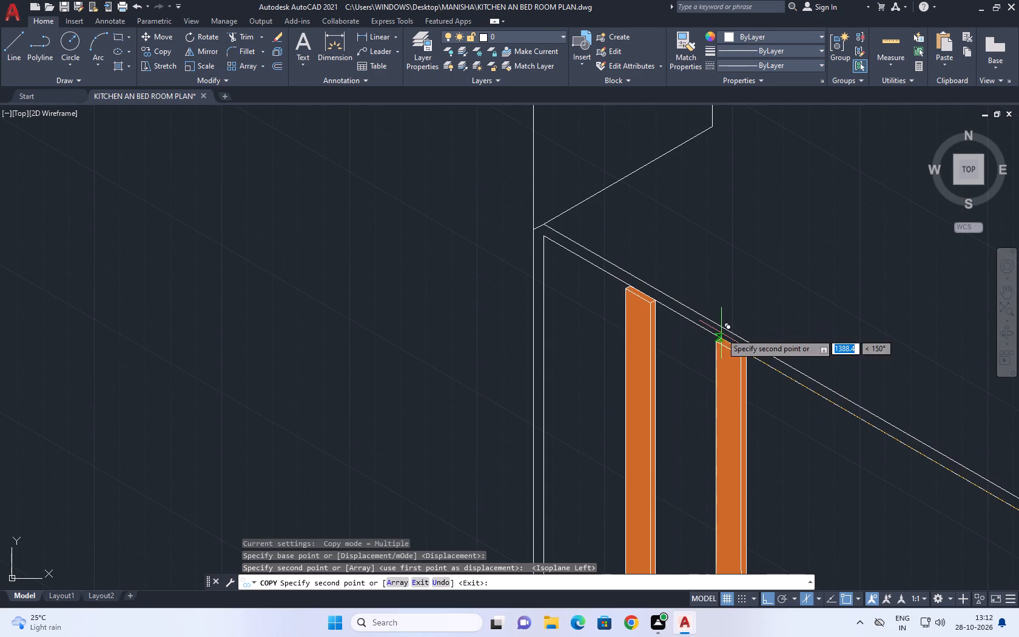
scroll(687, 326, "down", 2)
Array the orange strip as 20 items fitted over about 1501 at 150°, ending beside the far copied strip.
key("a")
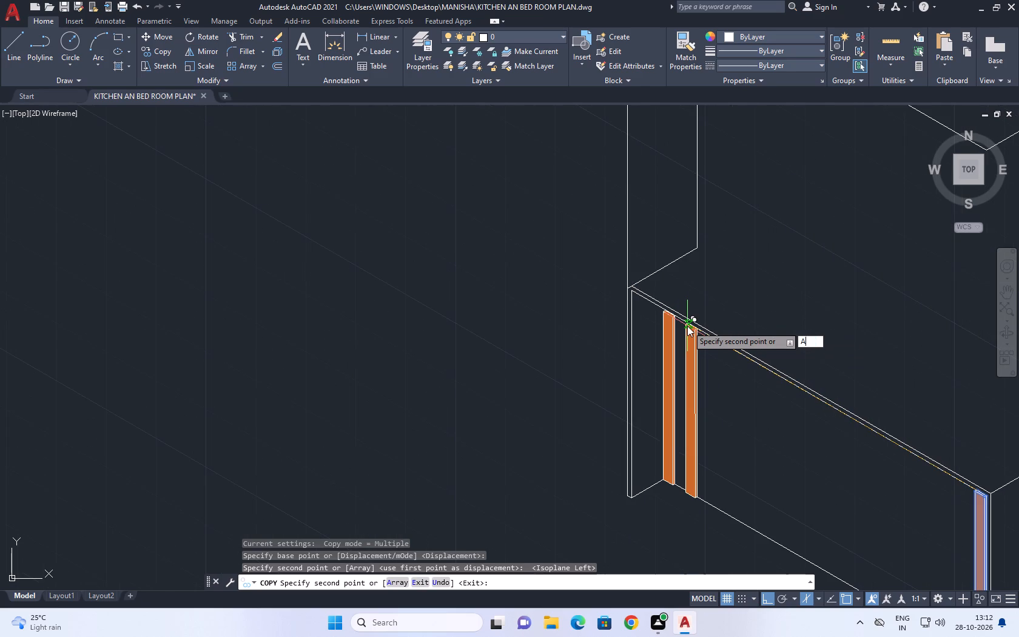
type("R")
key("space")
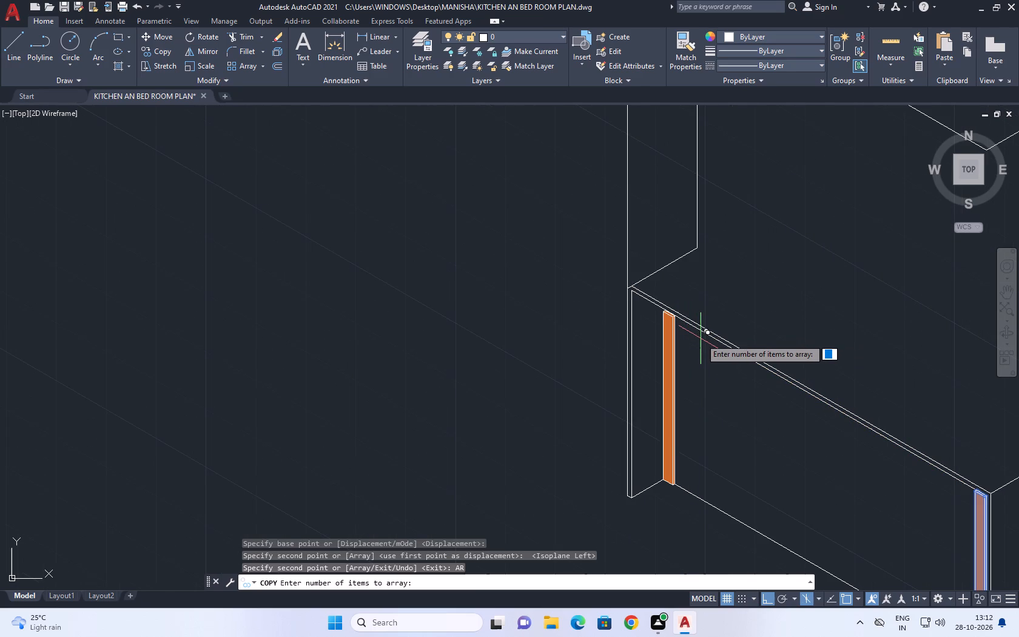
type("20")
key("Return")
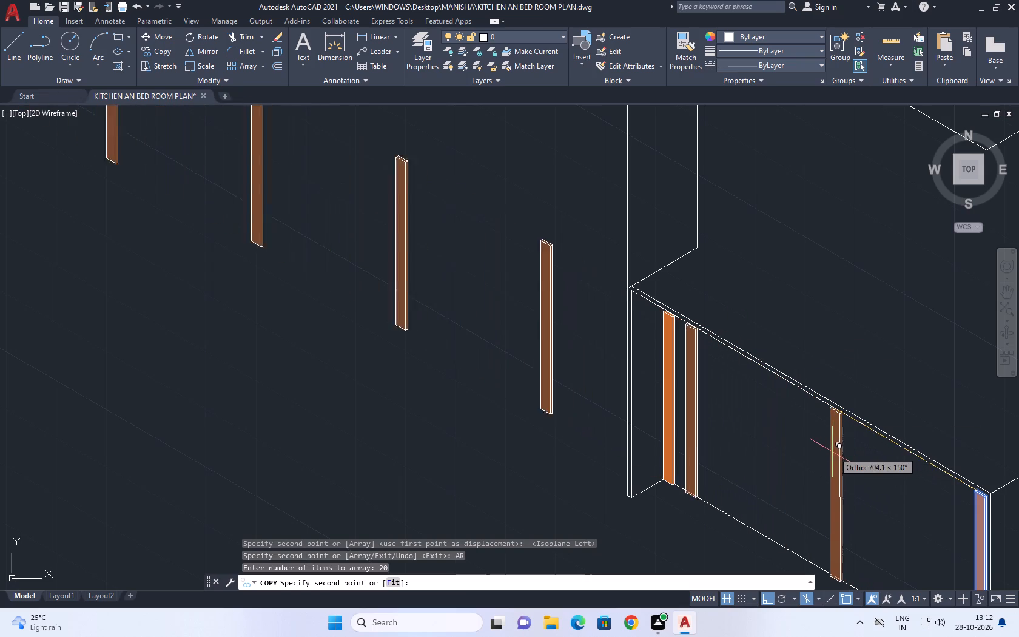
type("F")
key("space")
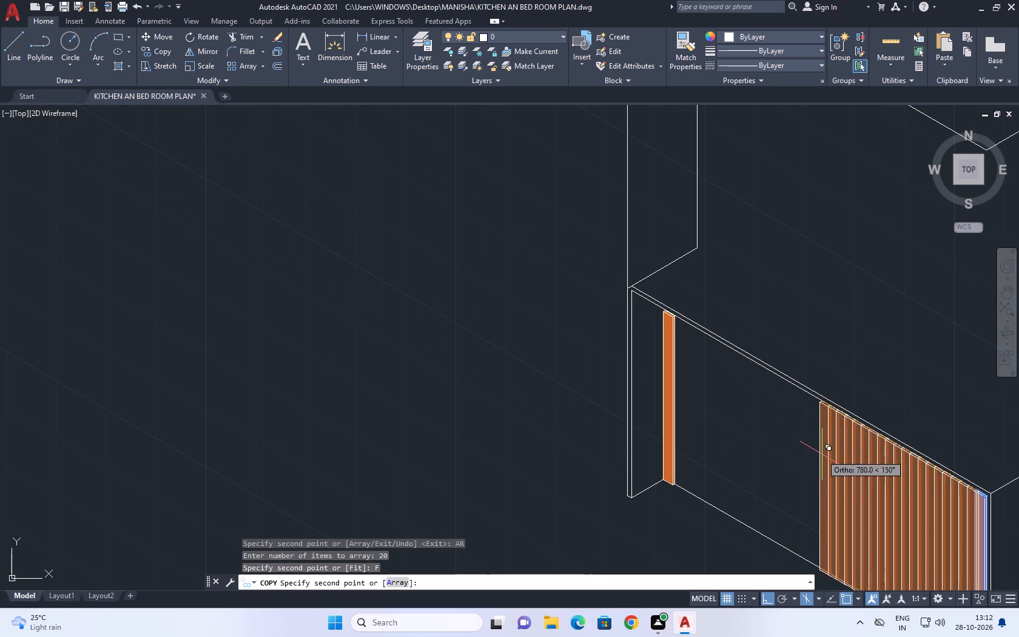
scroll(679, 318, "up", 2)
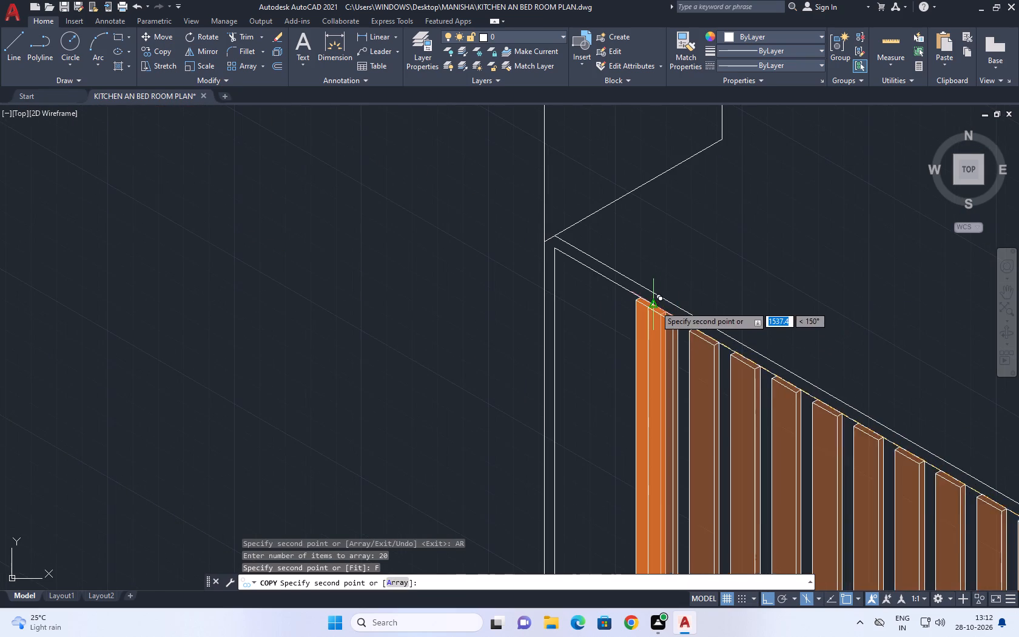
scroll(672, 314, "up", 2)
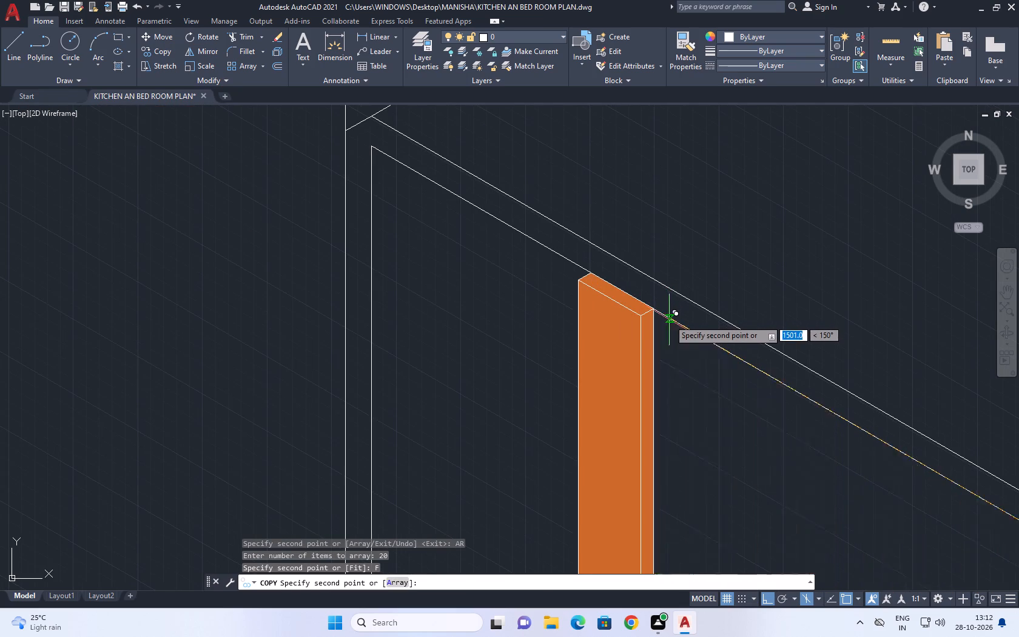
left_click(670, 320)
key("Escape")
scroll(573, 255, "down", 5)
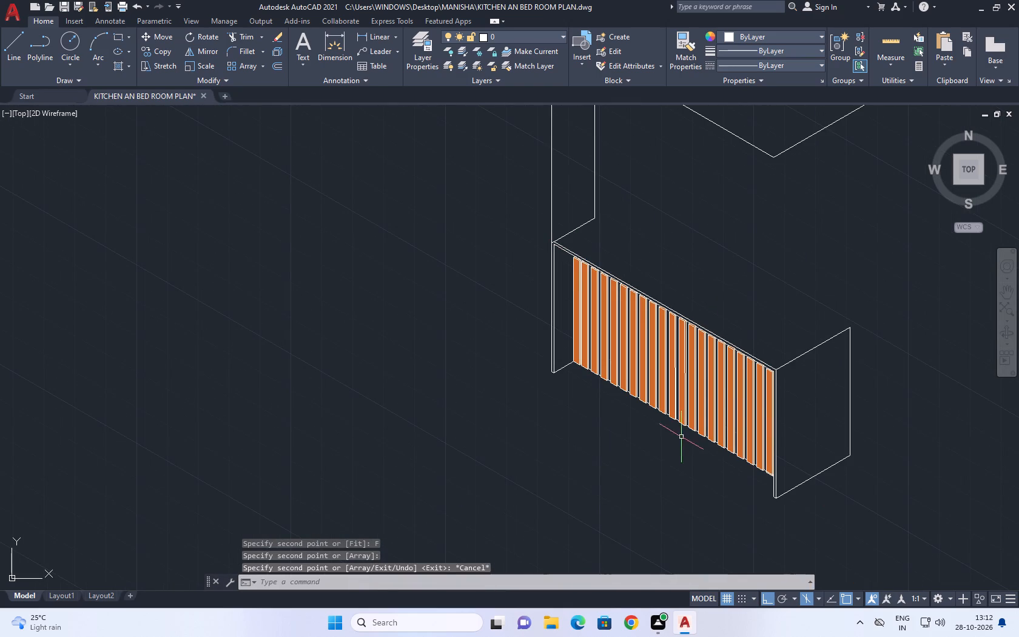
middle_click_drag(758, 405, 557, 459)
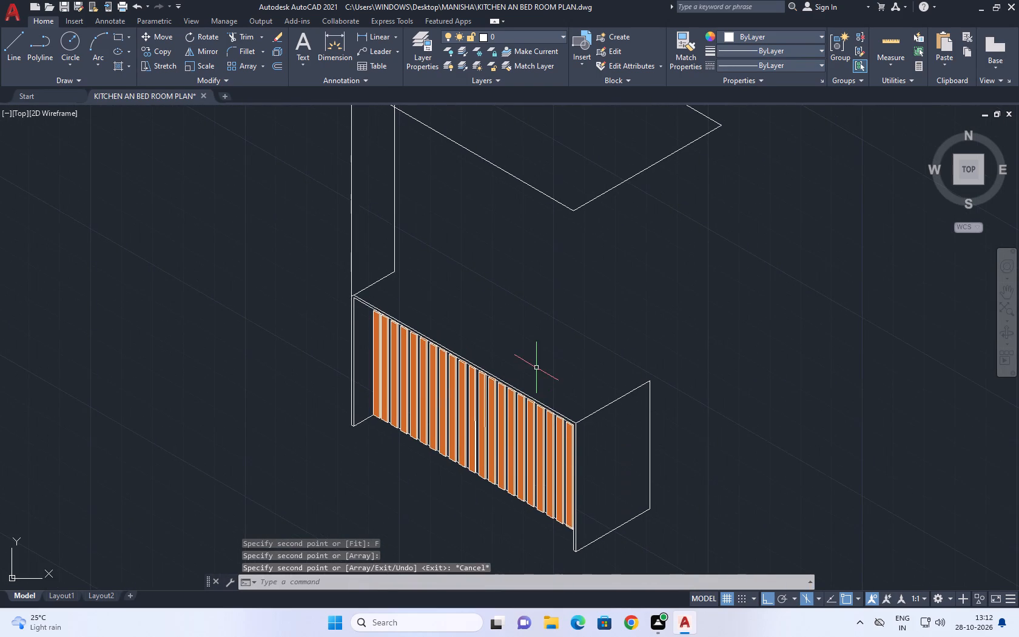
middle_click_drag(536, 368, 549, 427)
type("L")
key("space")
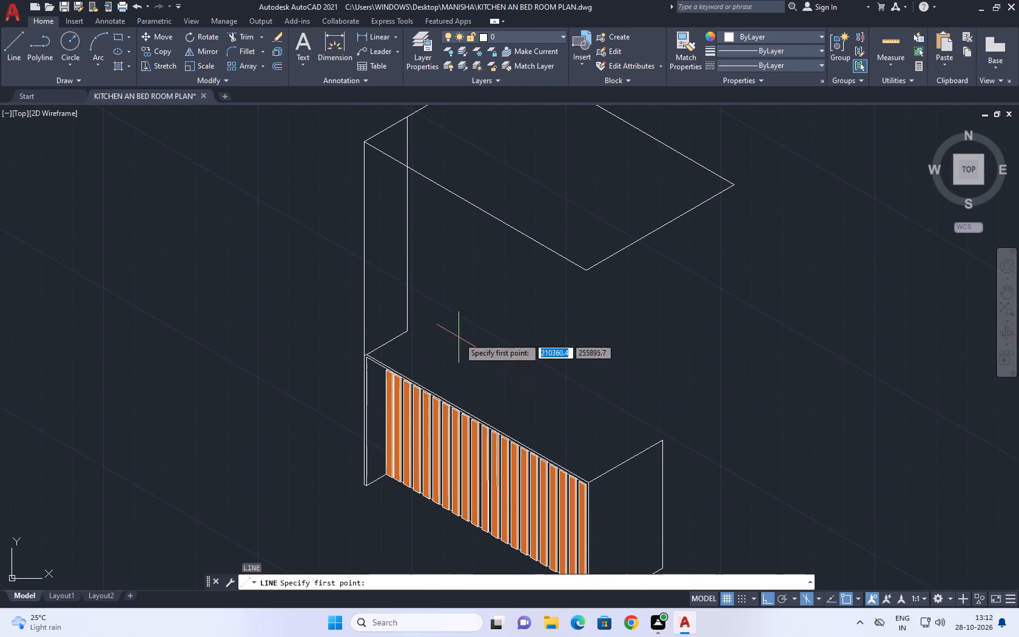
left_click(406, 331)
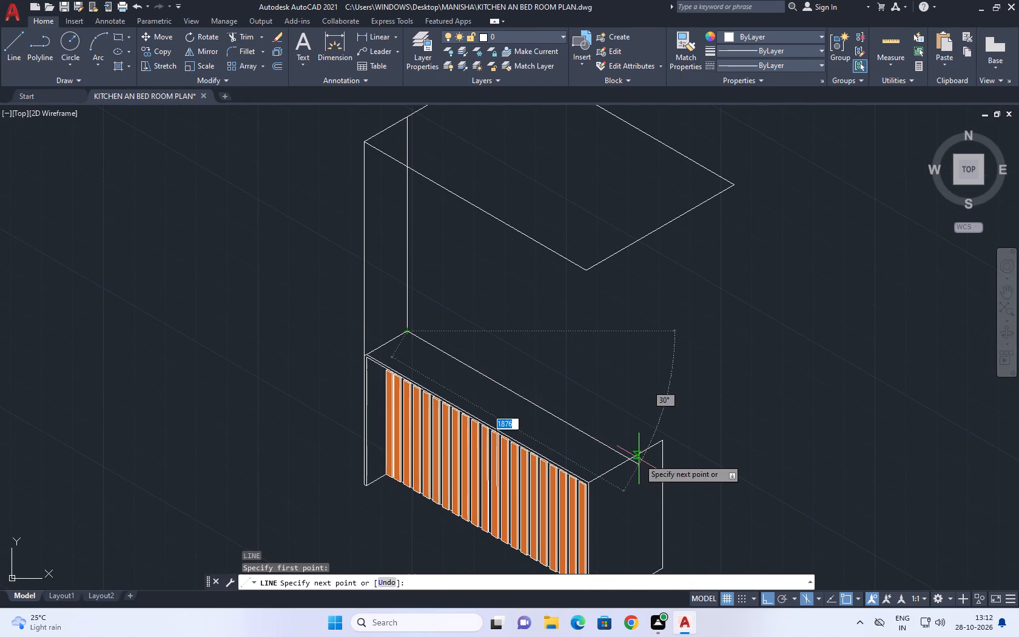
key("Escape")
Draw the cabinet top's back edge as a line about 1820 long at 150° from the near end's back top corner.
key("space")
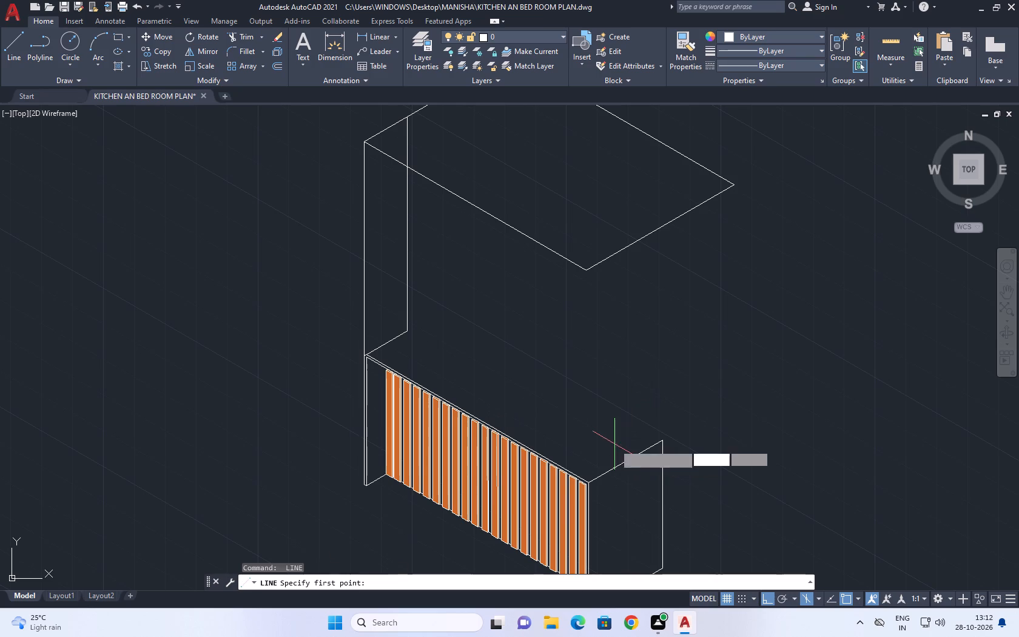
left_click(661, 437)
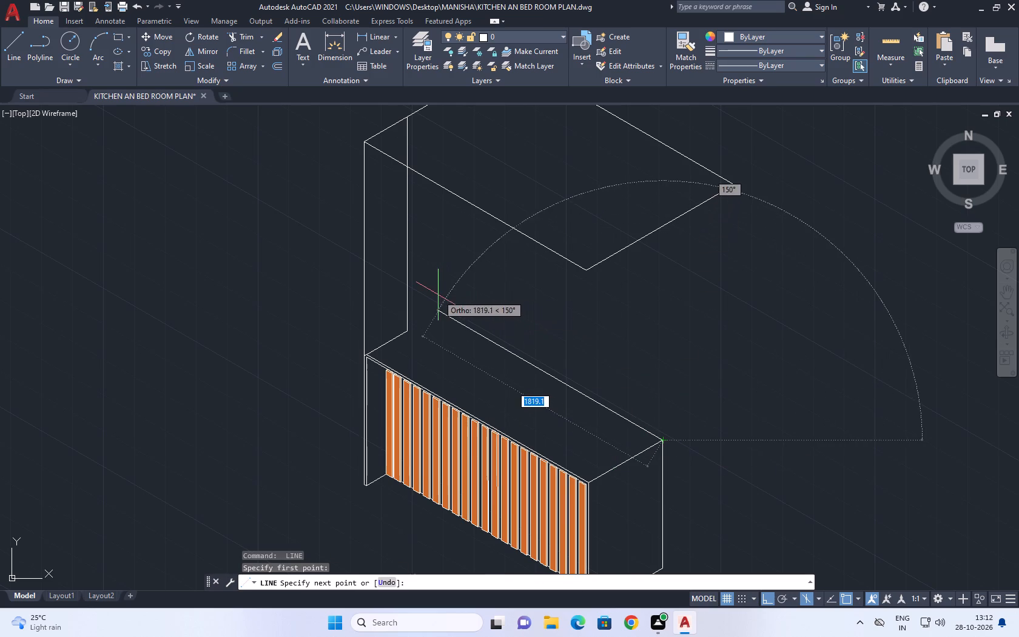
scroll(437, 297, "up", 2)
left_click(436, 297)
key("Escape")
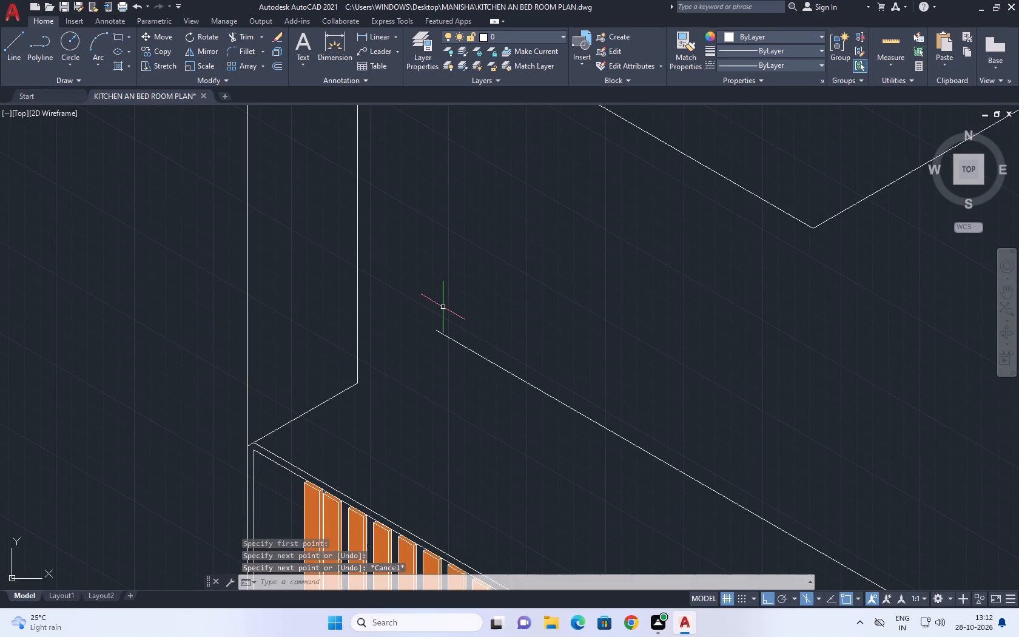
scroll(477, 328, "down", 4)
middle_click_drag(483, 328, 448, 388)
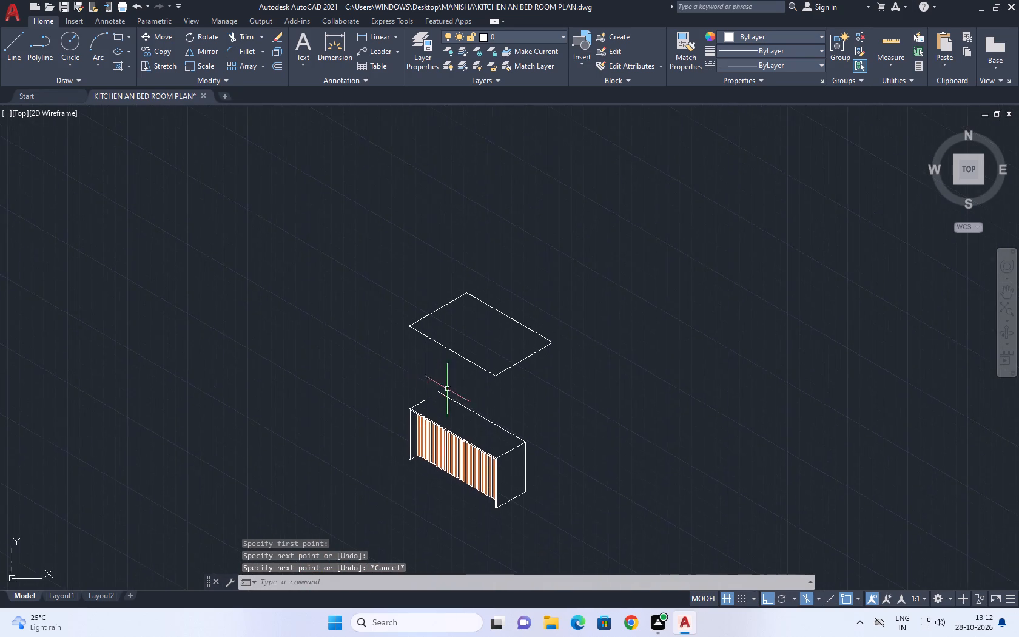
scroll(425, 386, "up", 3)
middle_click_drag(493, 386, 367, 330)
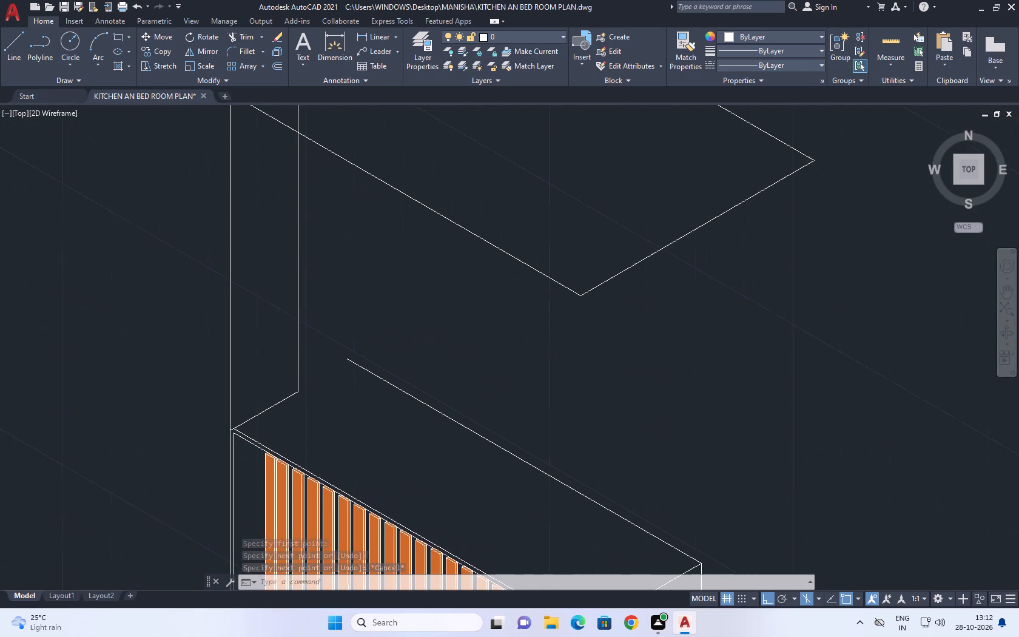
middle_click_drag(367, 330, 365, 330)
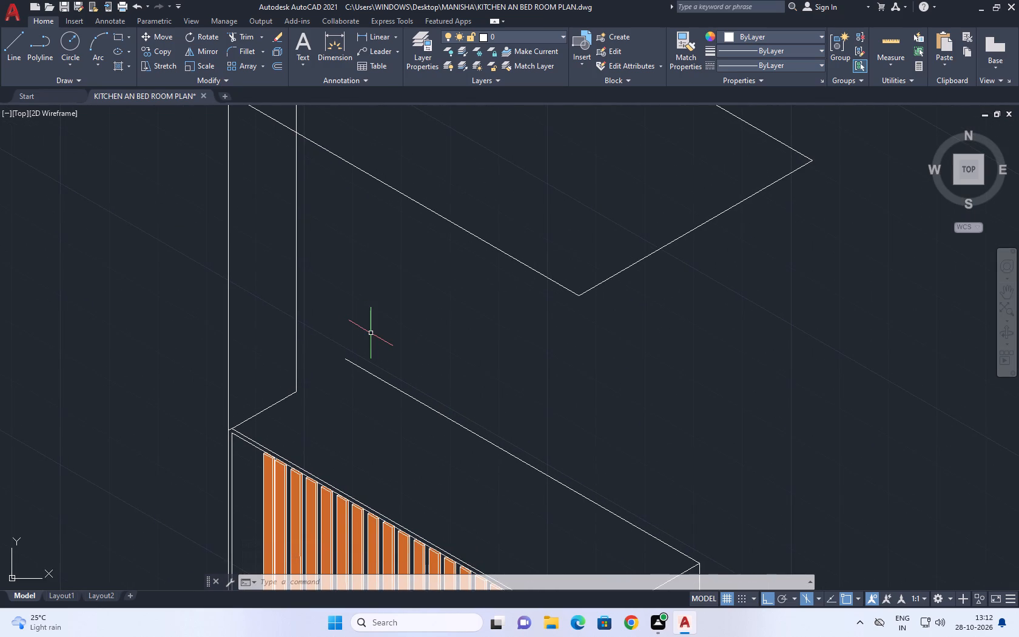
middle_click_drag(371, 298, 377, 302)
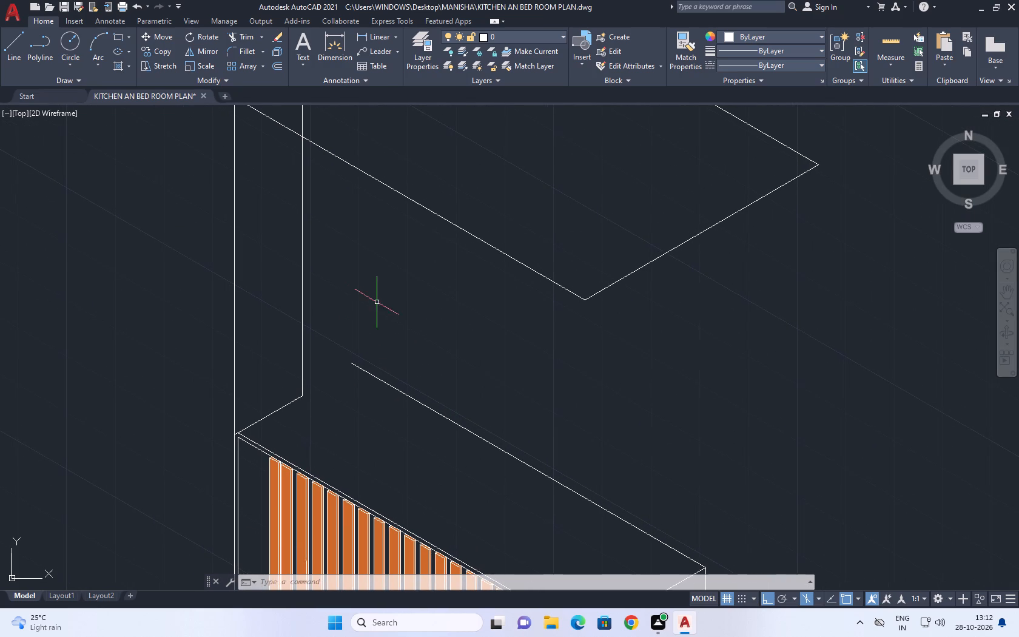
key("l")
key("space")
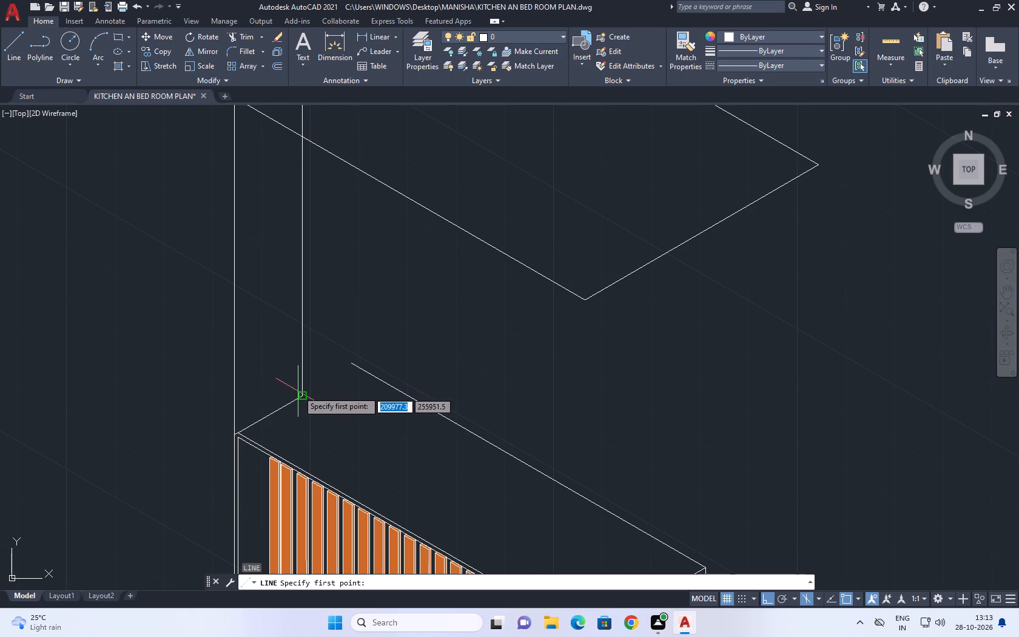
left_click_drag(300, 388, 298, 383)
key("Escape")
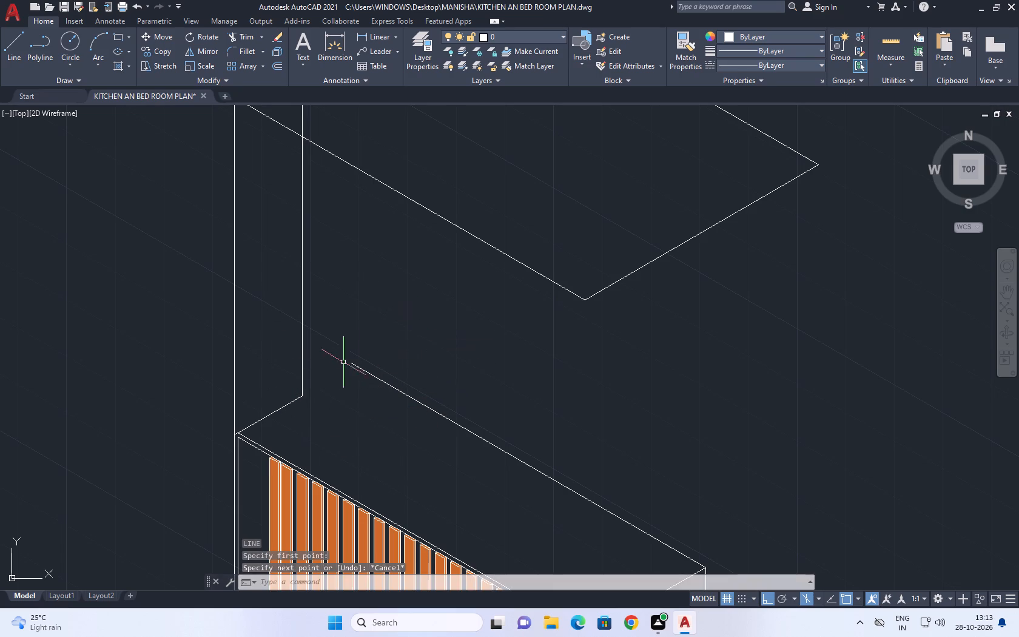
On the top isoplane, draw a line at 30° from the lower end of the upper unit's inner vertical past the new back edge.
key("space")
left_click(304, 397)
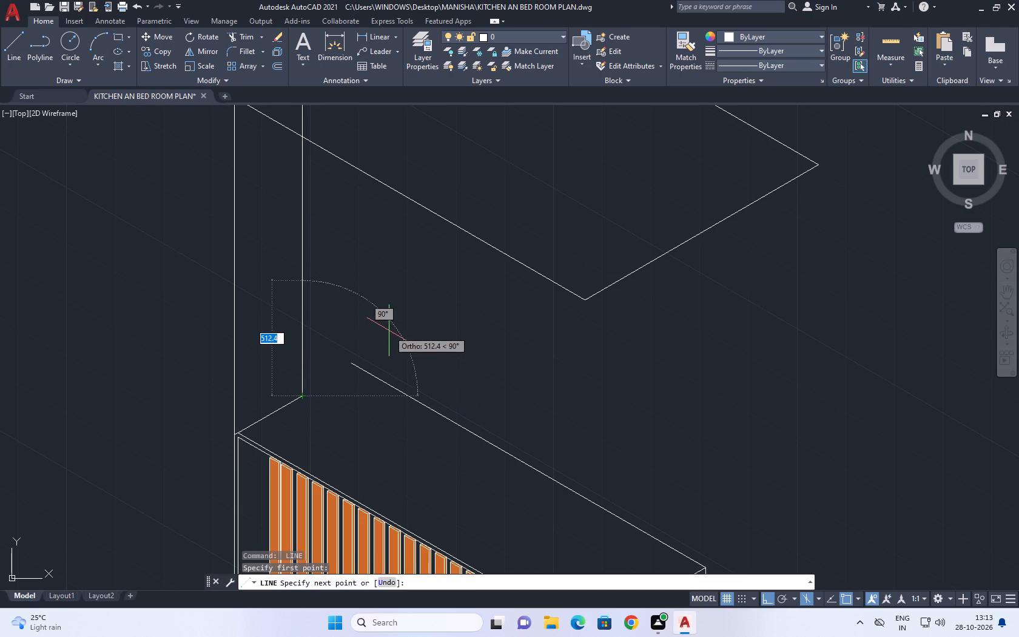
key("F5")
left_click(395, 326)
key("Escape")
Trim both overhanging line ends where the side and back edges of the cabinet top cross, leaving a clean back corner.
scroll(352, 374, "up", 2)
key("t")
type("R")
key("space")
scroll(352, 363, "up", 3)
left_click(496, 276)
left_click(381, 297)
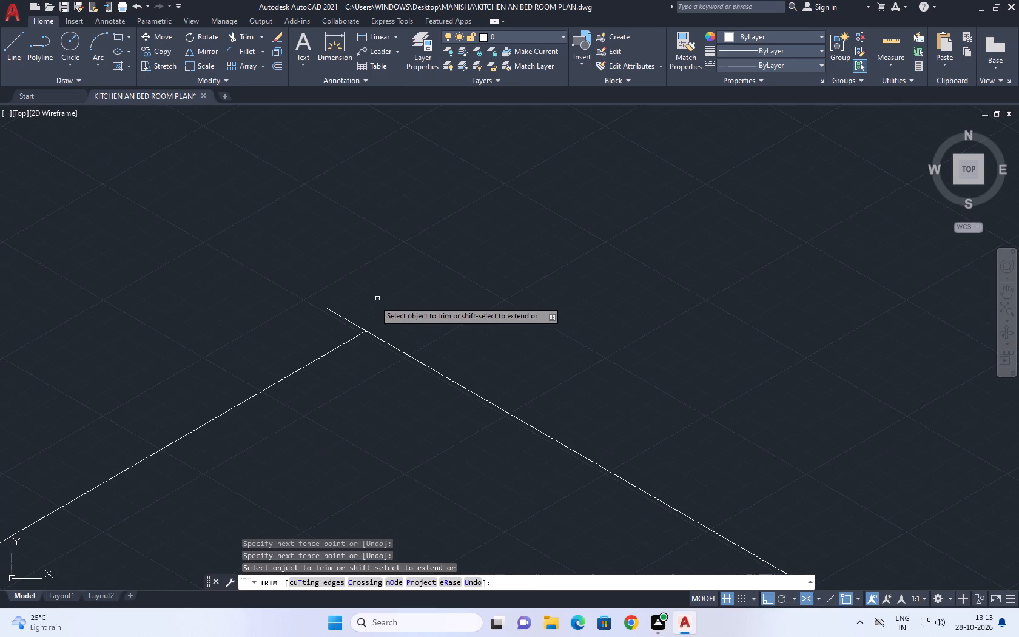
left_click(348, 310)
left_click(320, 331)
scroll(462, 270, "down", 6)
key("Escape")
scroll(477, 275, "down", 4)
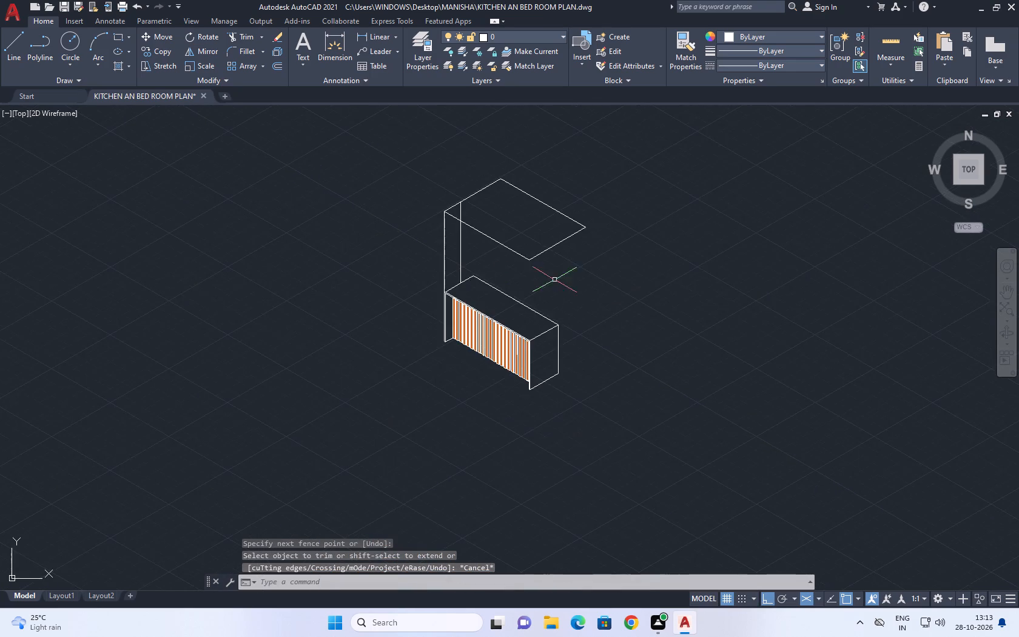
Examine the cabinet top's far front corner, where the upper unit's outer vertical meets it.
middle_click_drag(556, 280, 539, 298)
scroll(499, 289, "up", 3)
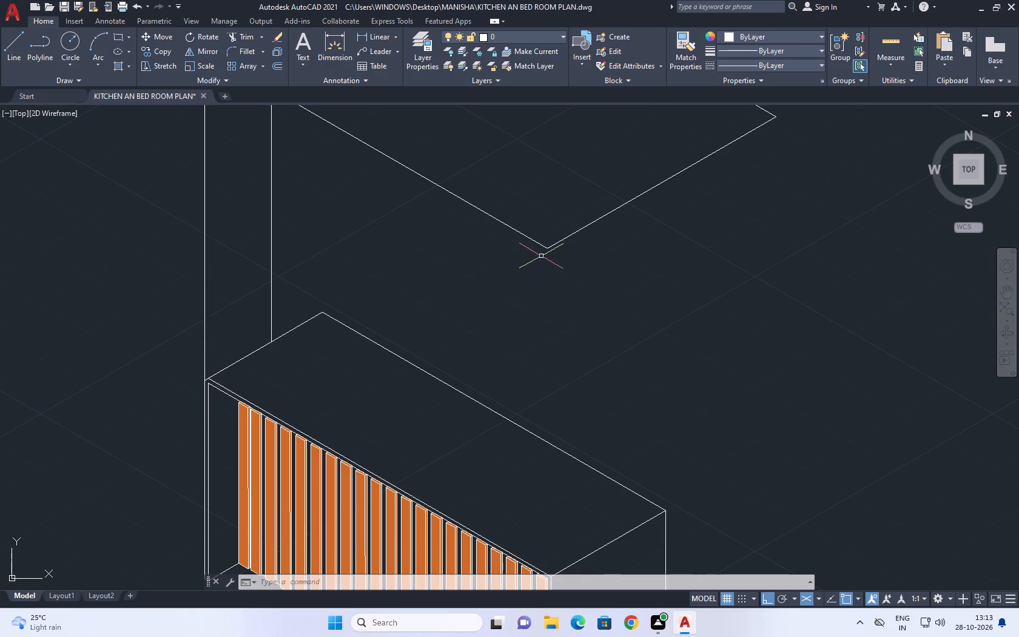
scroll(172, 389, "up", 3)
scroll(355, 358, "up", 1)
middle_click_drag(442, 331, 425, 326)
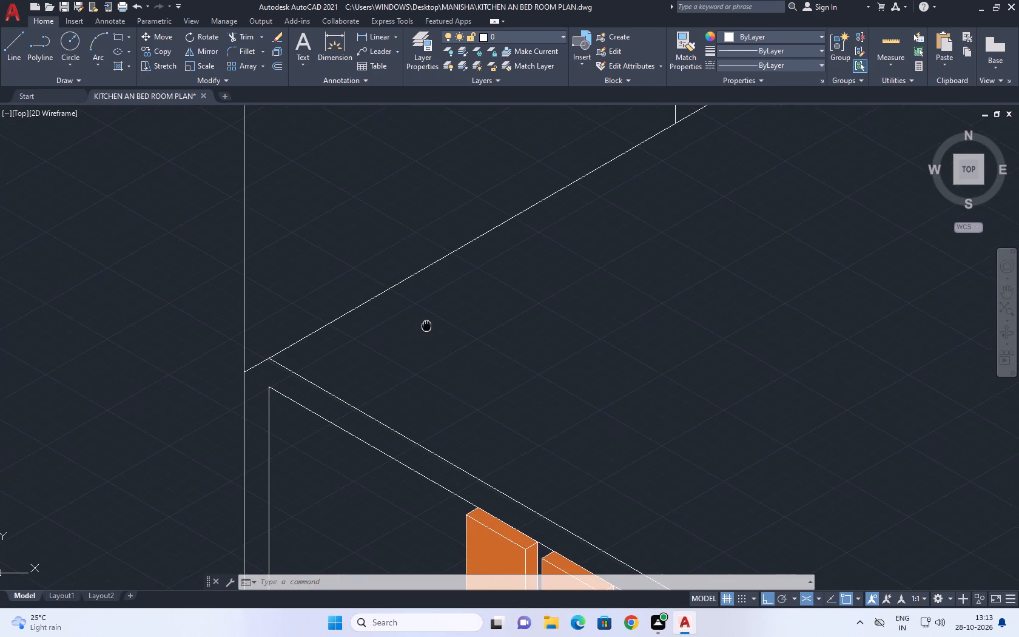
middle_click_drag(425, 326, 315, 328)
middle_click(315, 328)
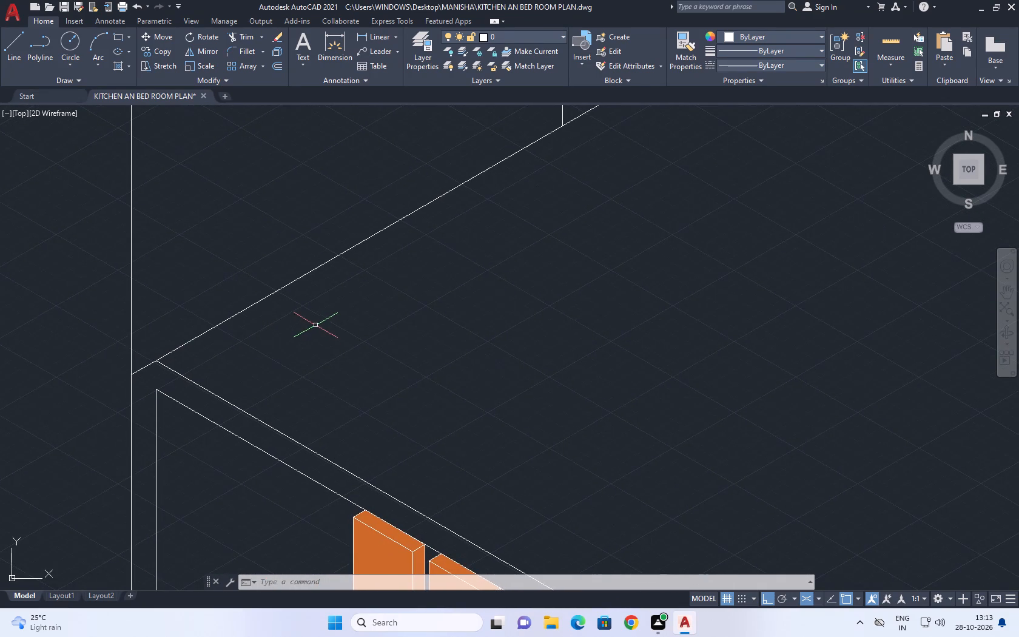
scroll(315, 325, "down", 5)
middle_click_drag(334, 326, 312, 378)
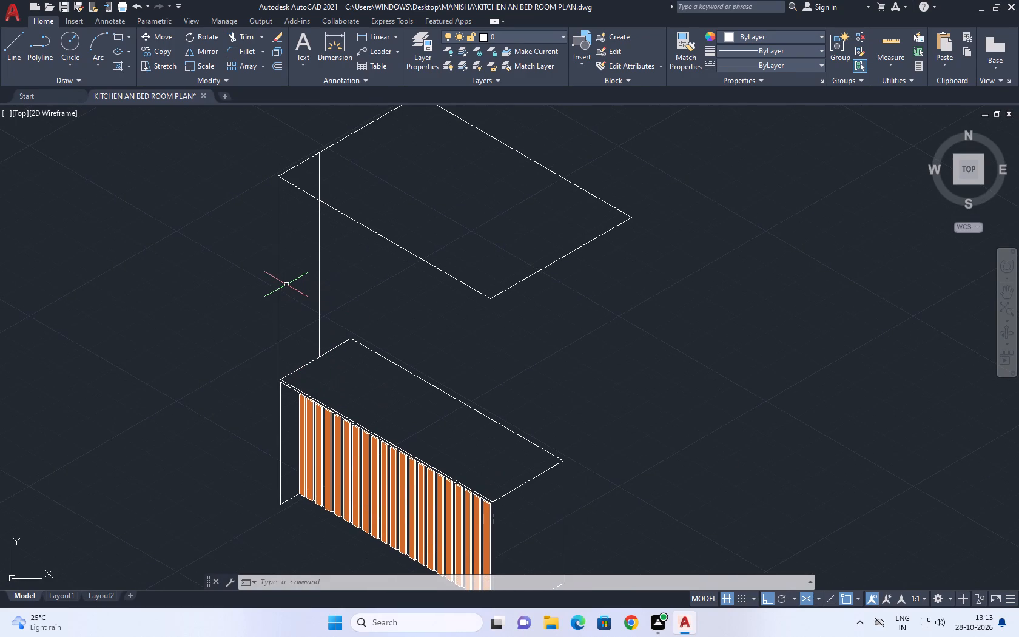
On the right isoplane, copy the upper unit's outer vertical line 20 inward along the side.
left_click(281, 275)
left_click(281, 275)
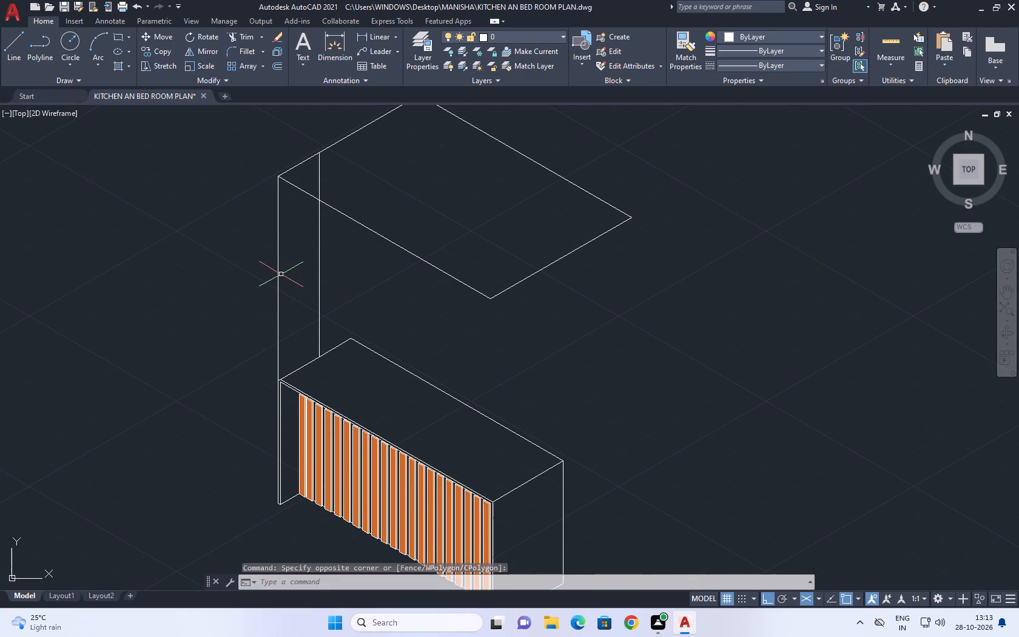
left_click(281, 274)
left_click(277, 269)
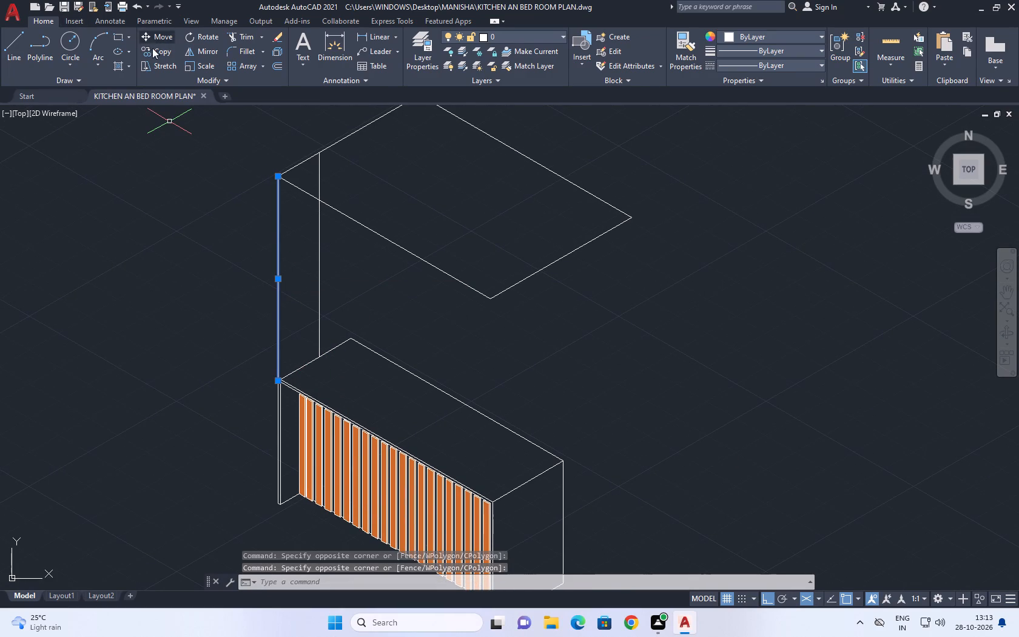
left_click(158, 53)
scroll(252, 271, "up", 2)
left_click(318, 291)
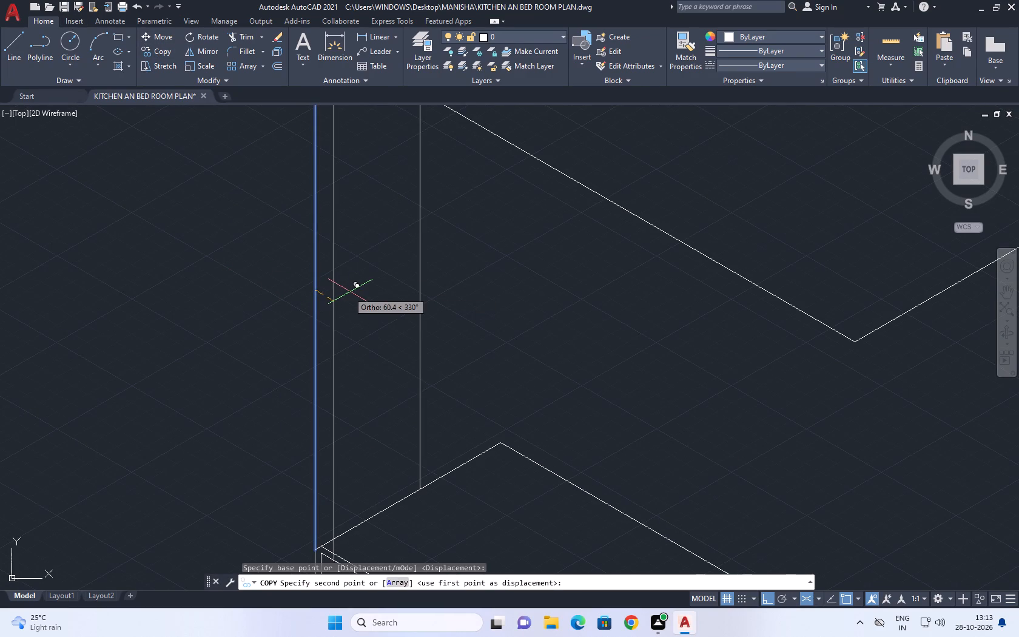
key("F5")
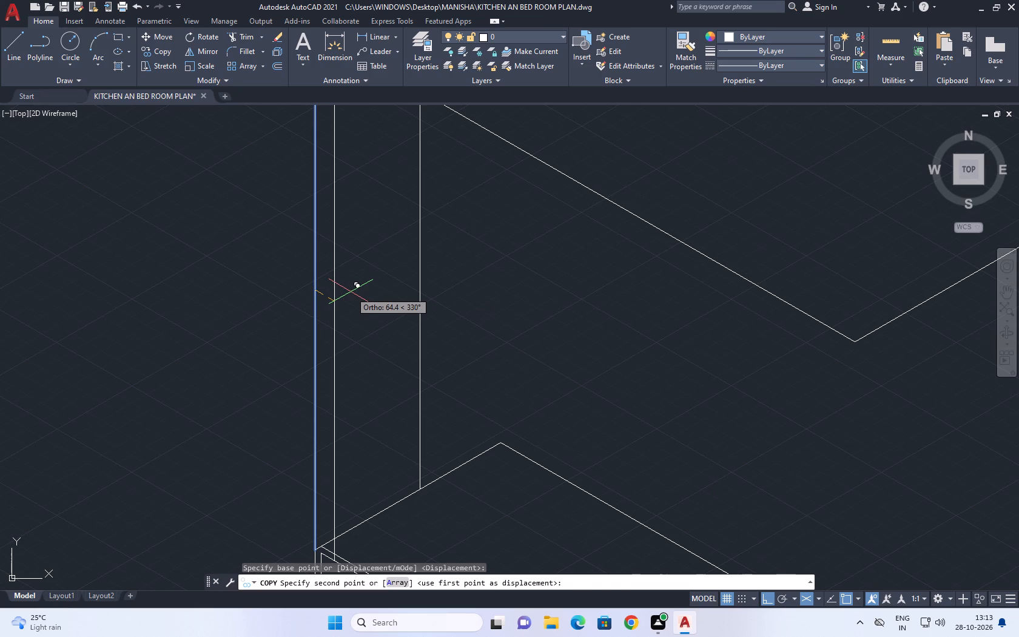
type("20")
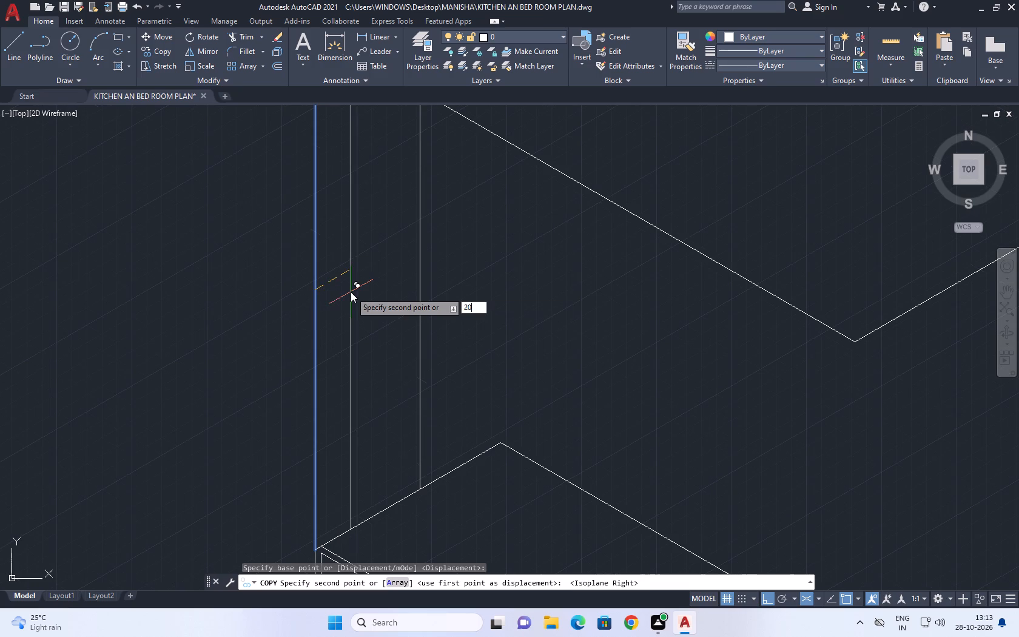
key("Return")
middle_click_drag(349, 291, 257, 262)
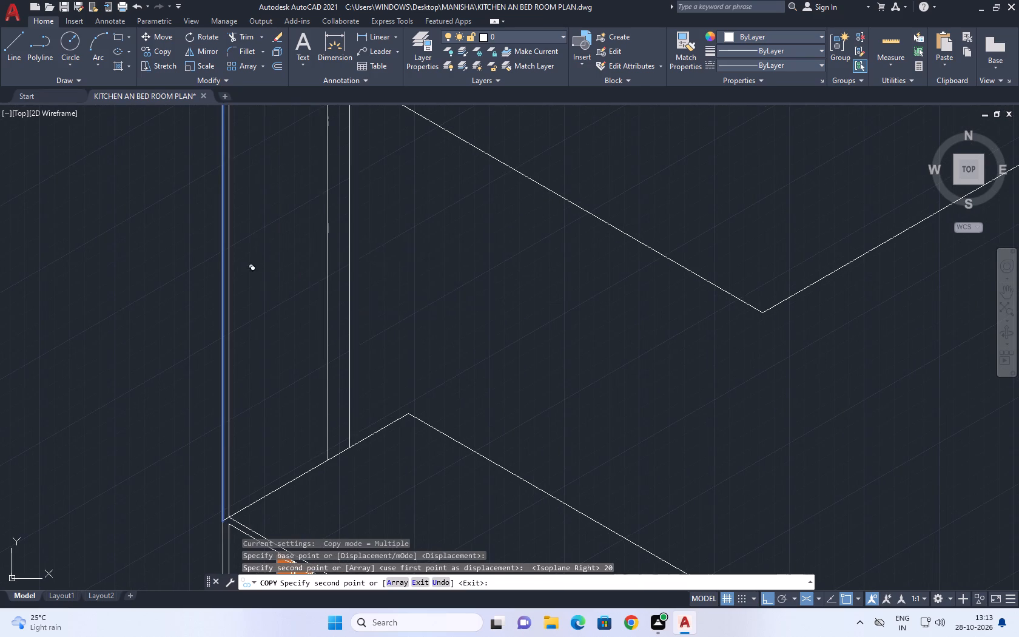
right_click(359, 234)
left_click(383, 254)
Trim the short piece of the cabinet top's side edge between the upper unit's outer vertical and its 20 copy.
scroll(288, 335, "down", 2)
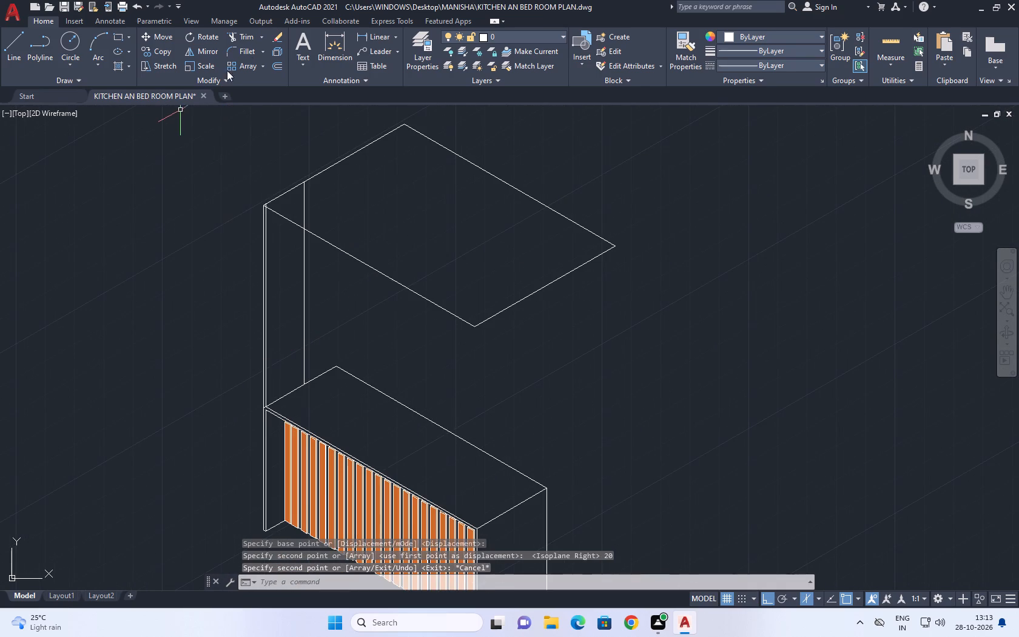
left_click(249, 35)
scroll(270, 409, "up", 6)
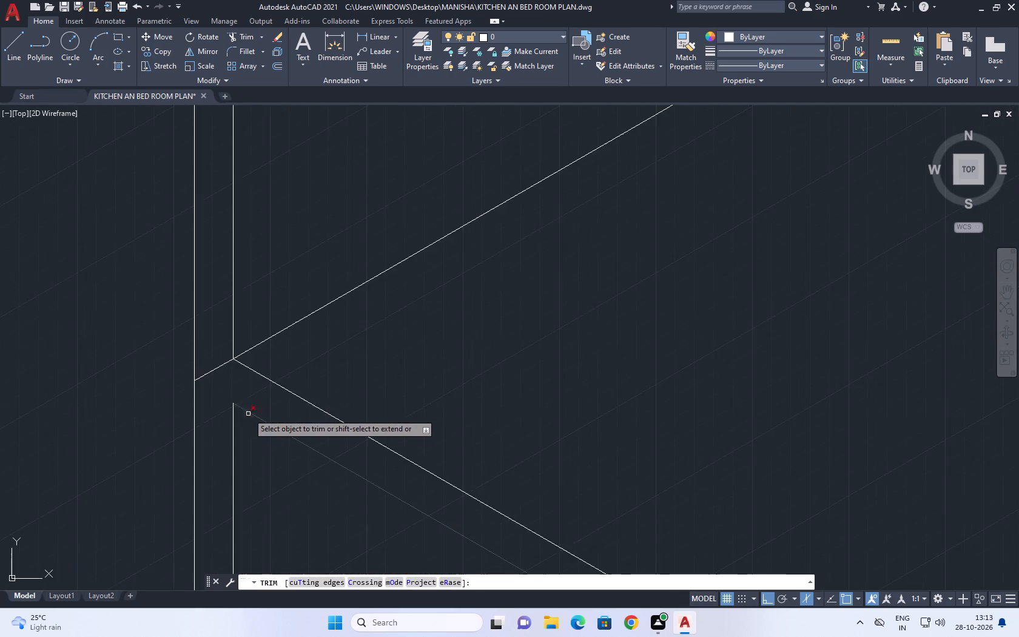
scroll(229, 399, "up", 1)
left_click(198, 343)
left_click(194, 385)
right_click(302, 327)
left_click(326, 346)
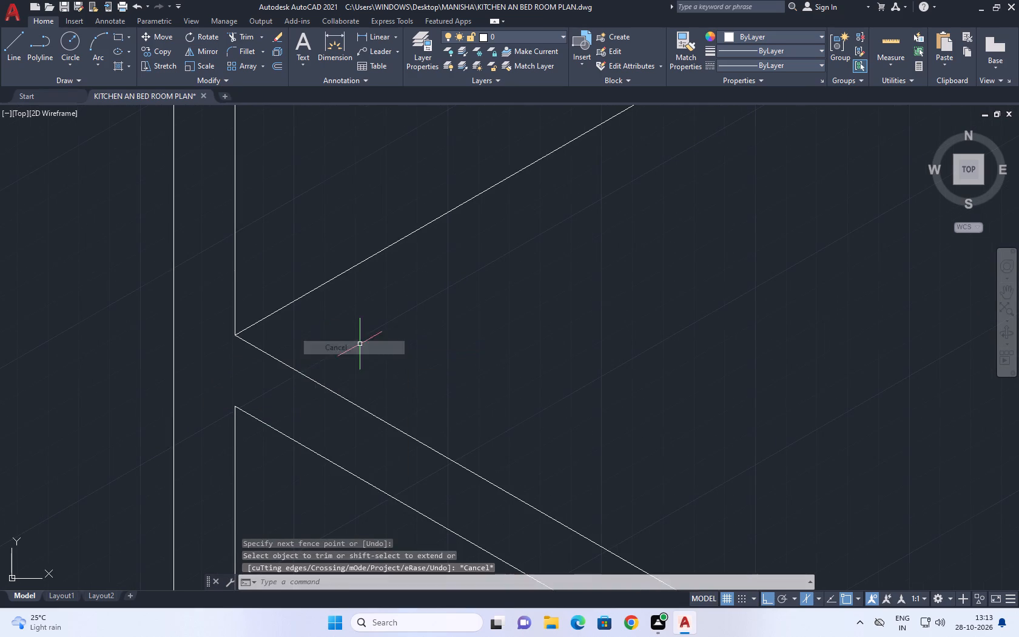
Examine the spacing and top corners of the orange panel strips at the far end of the cabinet front.
scroll(360, 343, "down", 6)
middle_click_drag(423, 249, 383, 384)
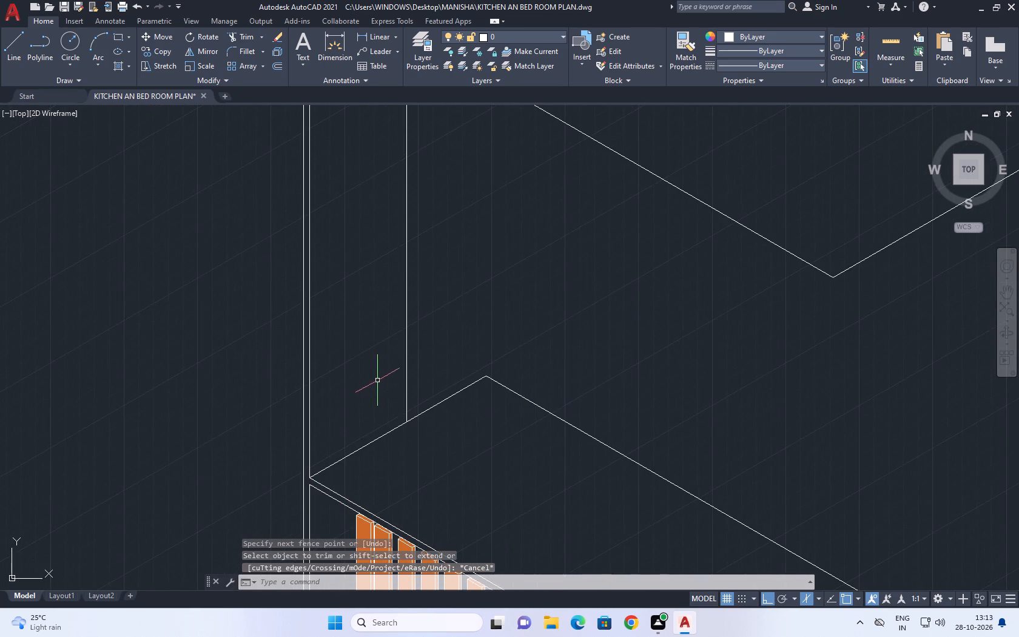
scroll(374, 374, "down", 2)
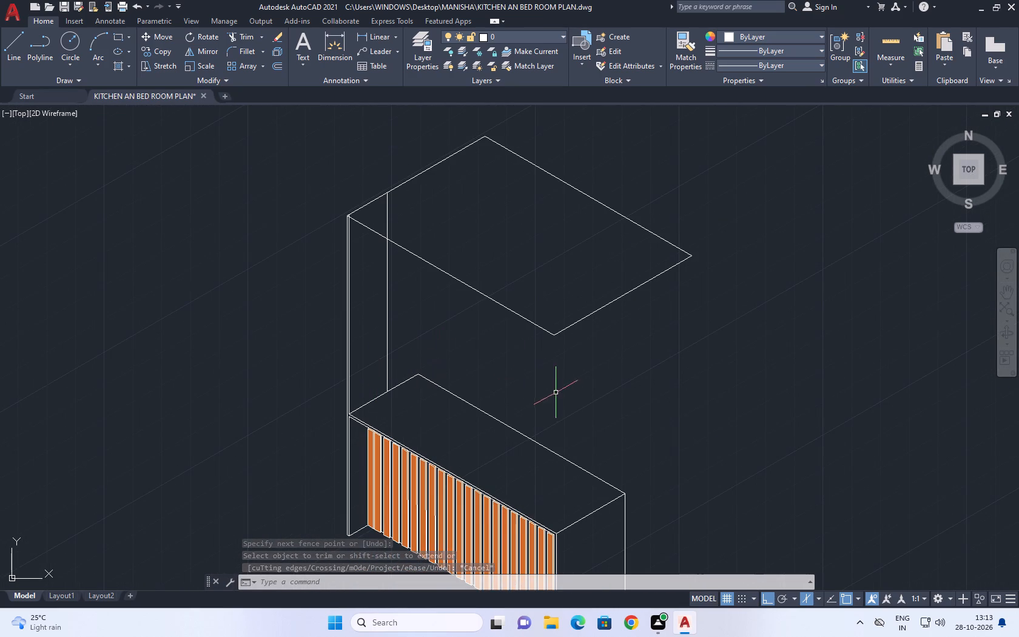
middle_click_drag(392, 396, 412, 313)
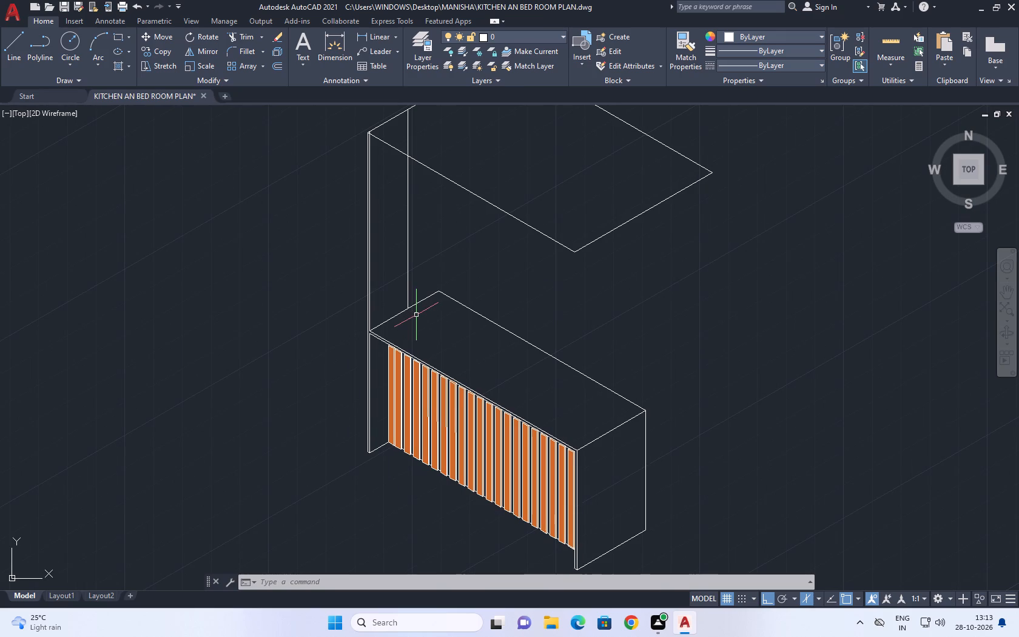
scroll(378, 373, "up", 3)
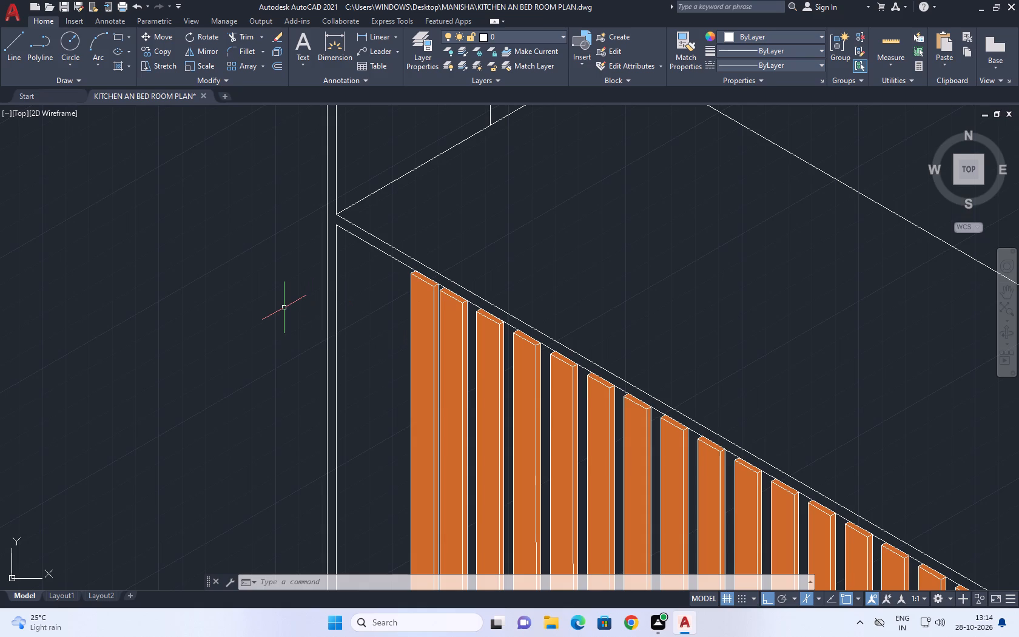
middle_click_drag(499, 283, 465, 273)
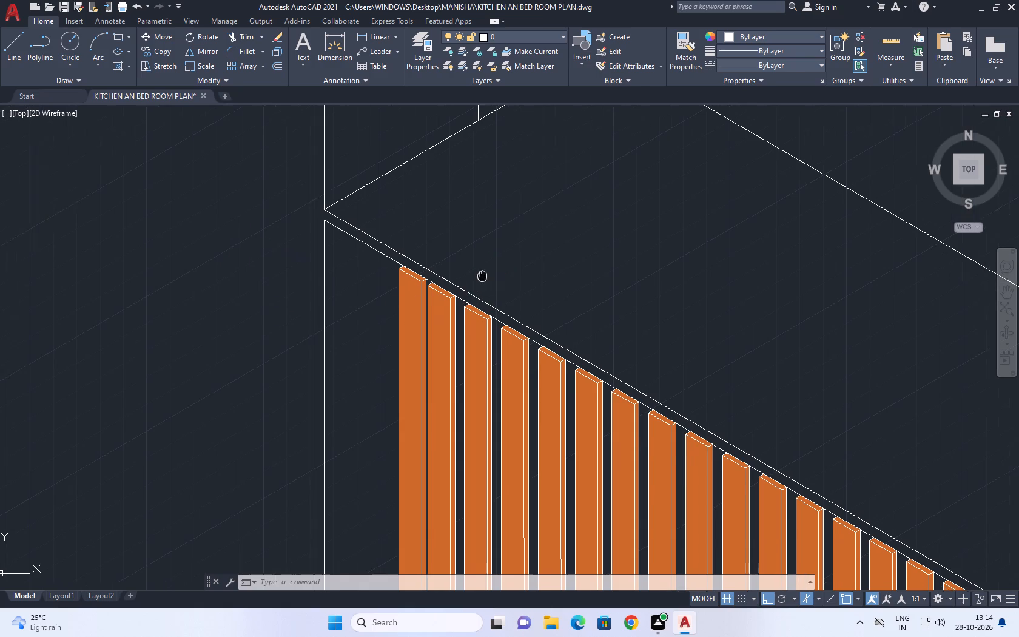
middle_click_drag(465, 273, 425, 267)
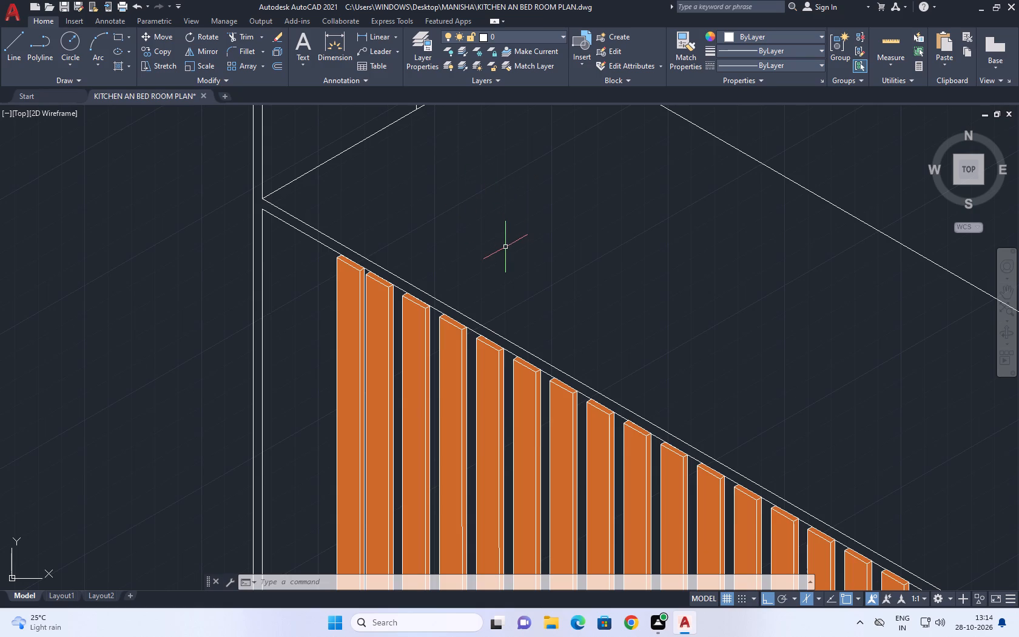
middle_click_drag(358, 312, 376, 329)
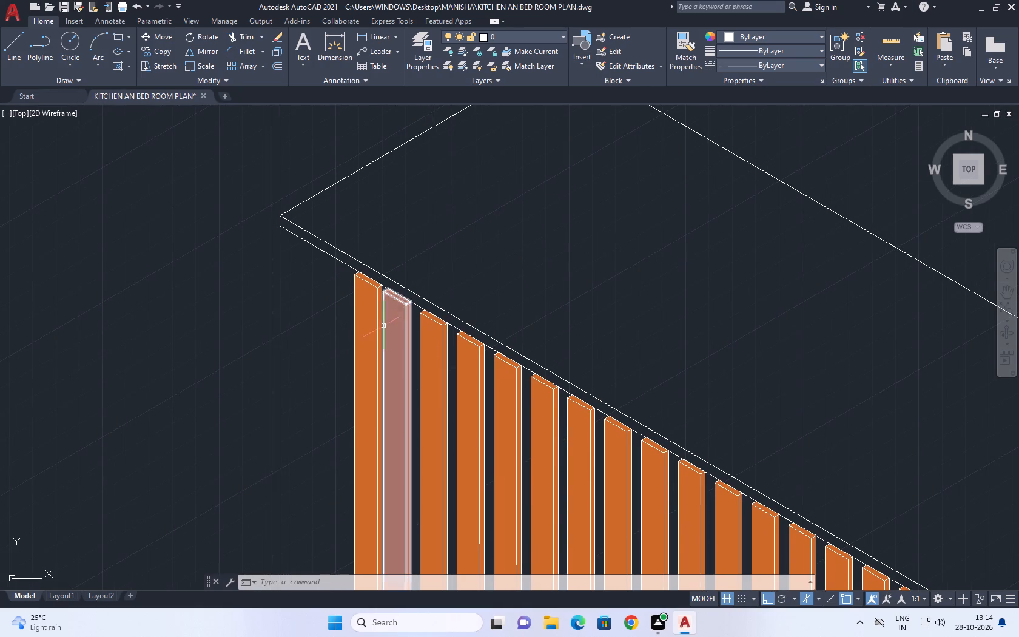
middle_click_drag(372, 303, 352, 263)
scroll(348, 254, "up", 3)
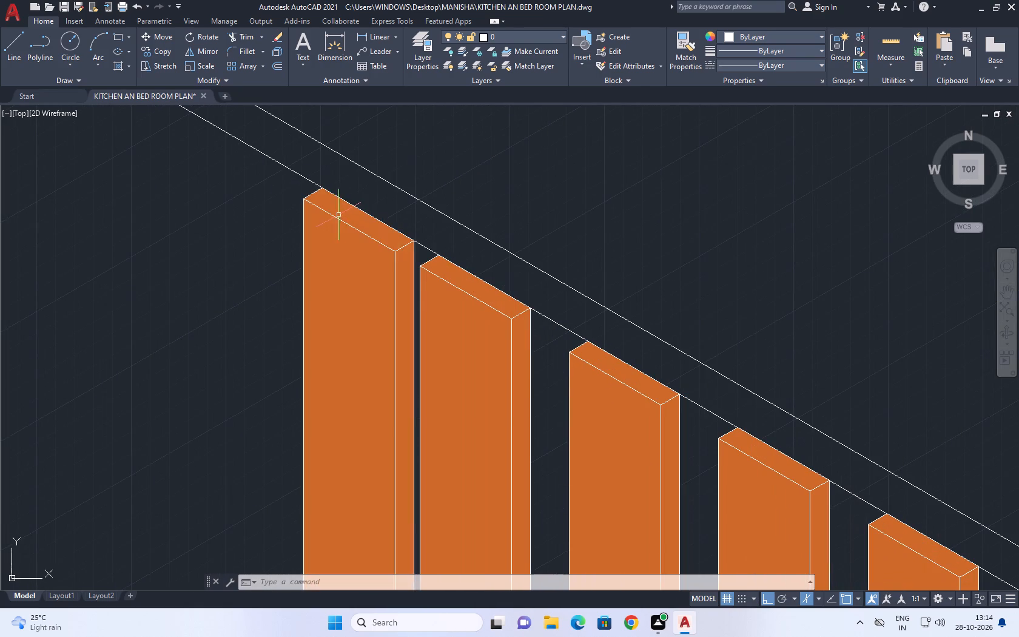
On the left isoplane, move the second orange panel strip from the cabinet's far end slightly along the front edge toward the third strip.
middle_click_drag(367, 220, 298, 232)
middle_click_drag(283, 239, 314, 267)
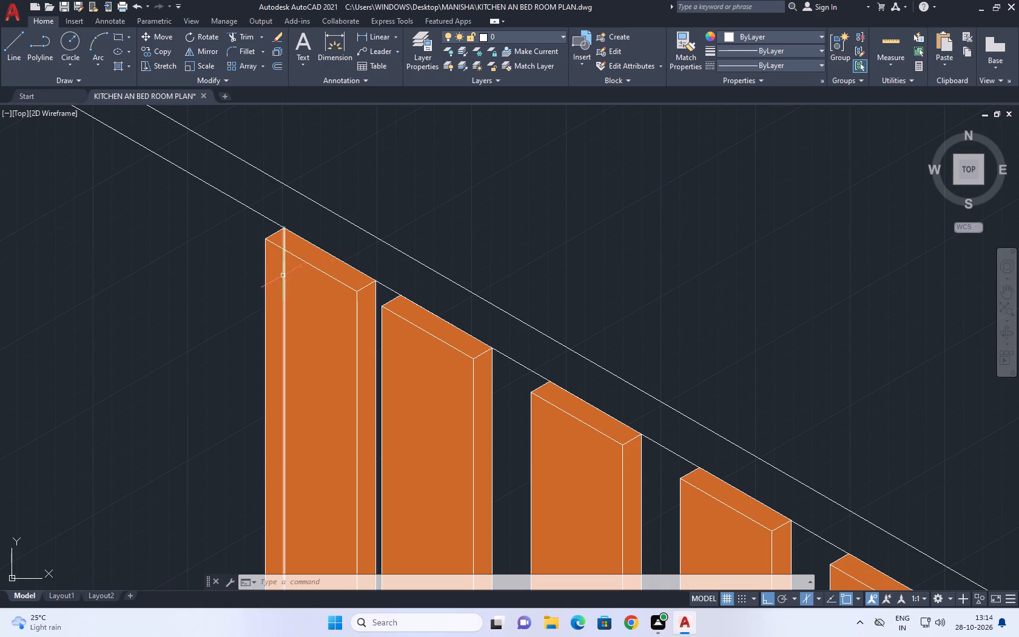
scroll(362, 311, "down", 1)
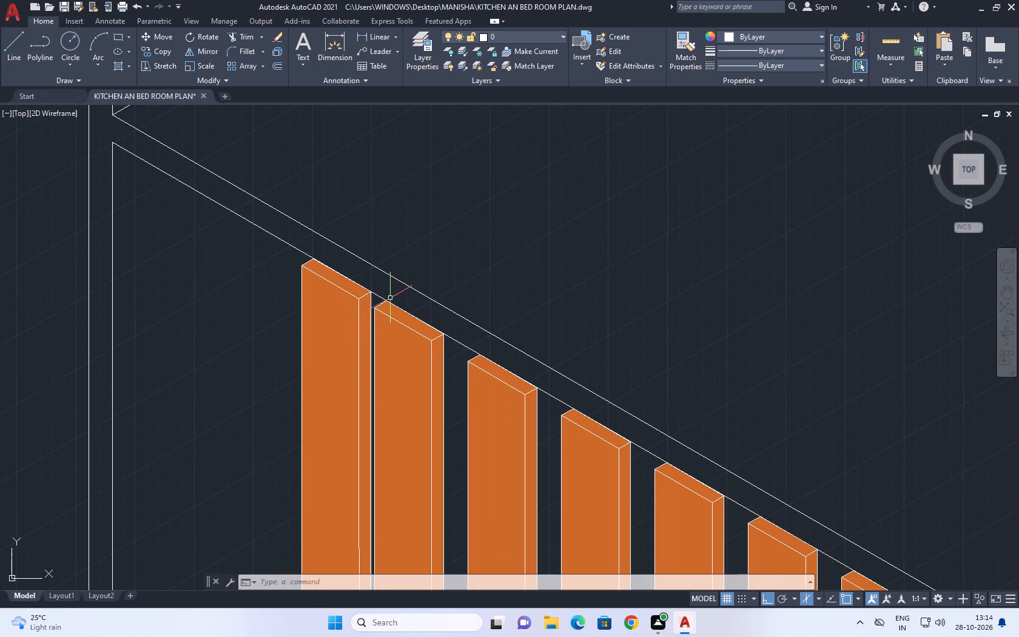
scroll(599, 377, "down", 3)
middle_click_drag(593, 383, 500, 312)
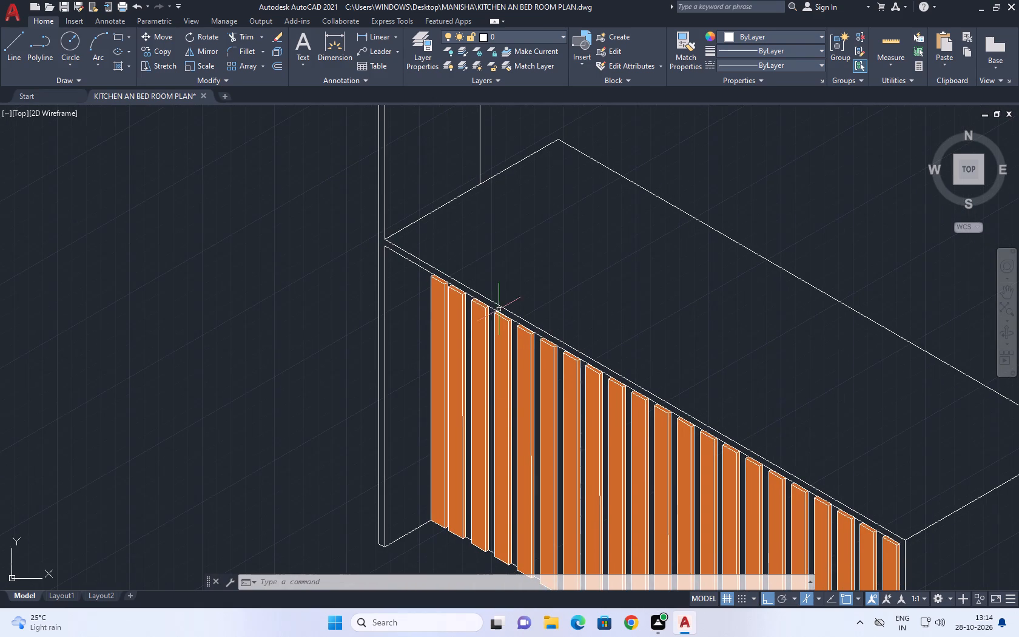
middle_click_drag(664, 357, 570, 276)
scroll(365, 213, "up", 1)
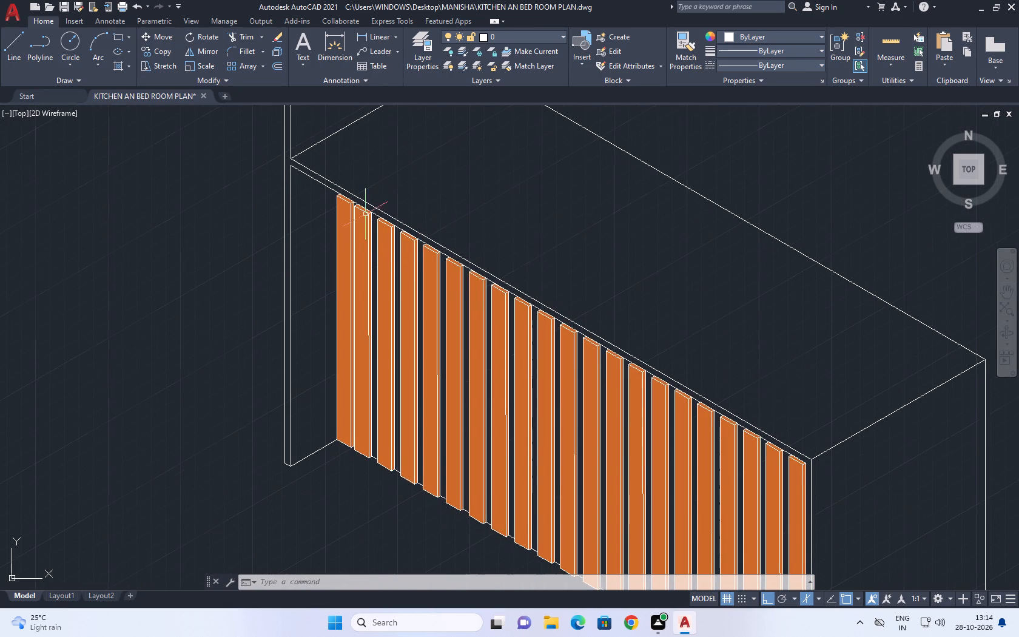
scroll(365, 213, "up", 3)
left_click(369, 234)
left_click(414, 244)
left_click(414, 254)
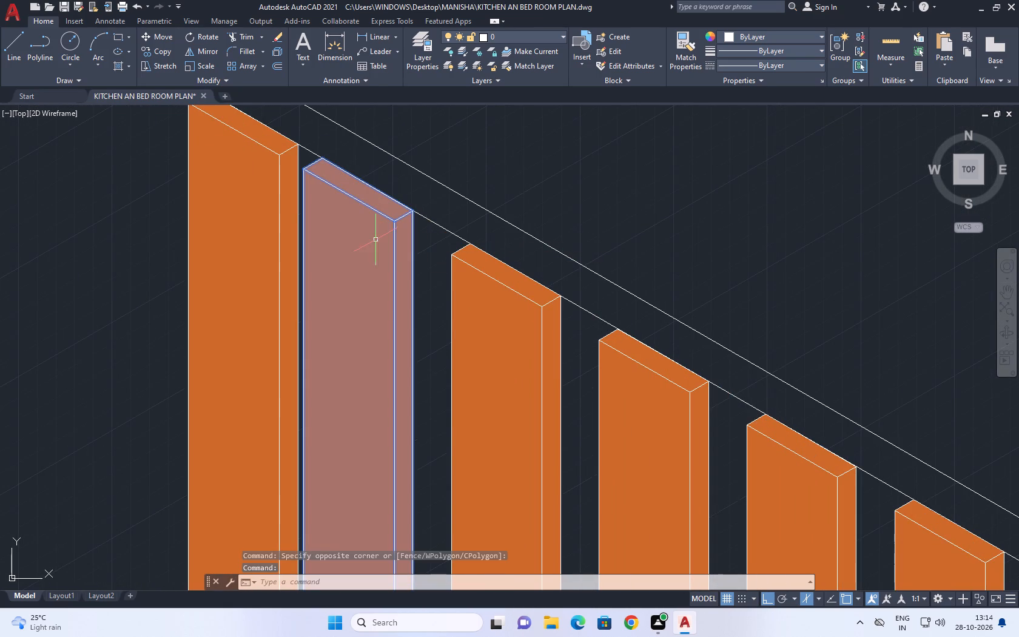
left_click(159, 36)
scroll(368, 215, "up", 2)
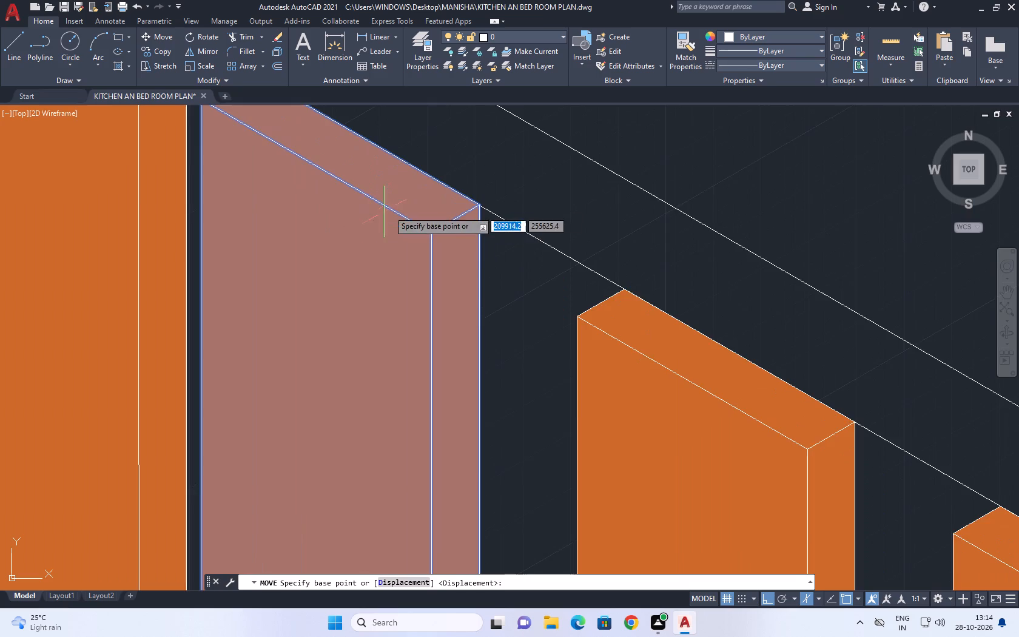
scroll(398, 209, "up", 1)
left_click(525, 202)
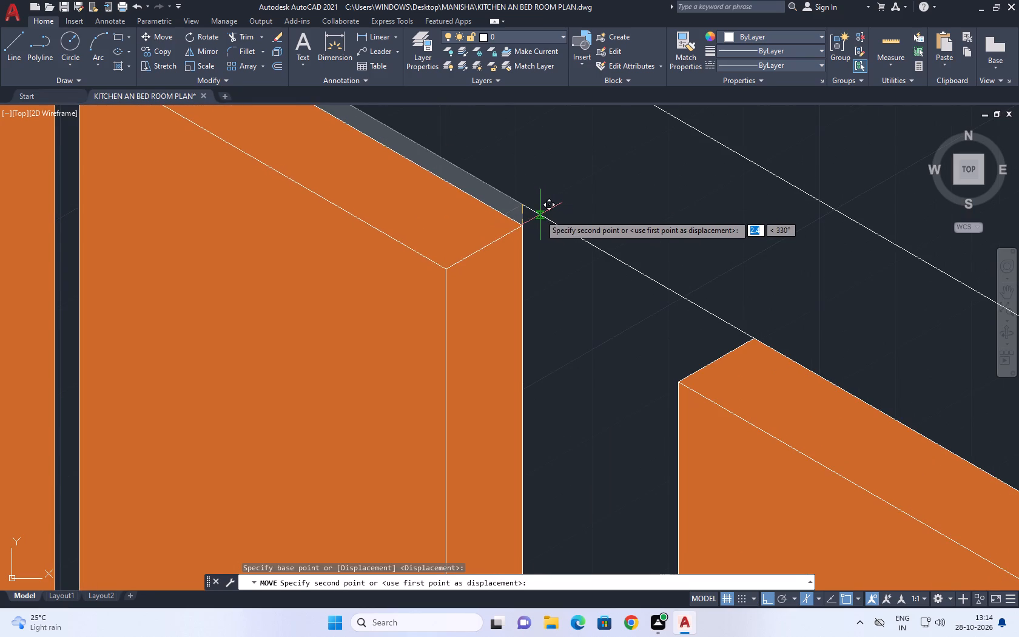
key("F5")
left_click(553, 220)
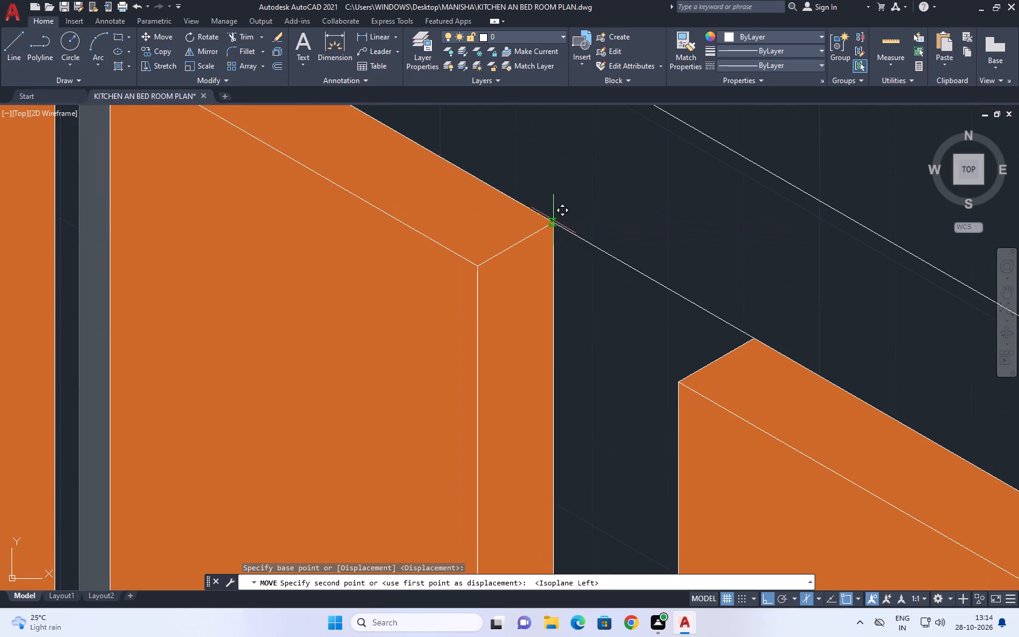
scroll(574, 248, "down", 6)
middle_click_drag(691, 281, 490, 184)
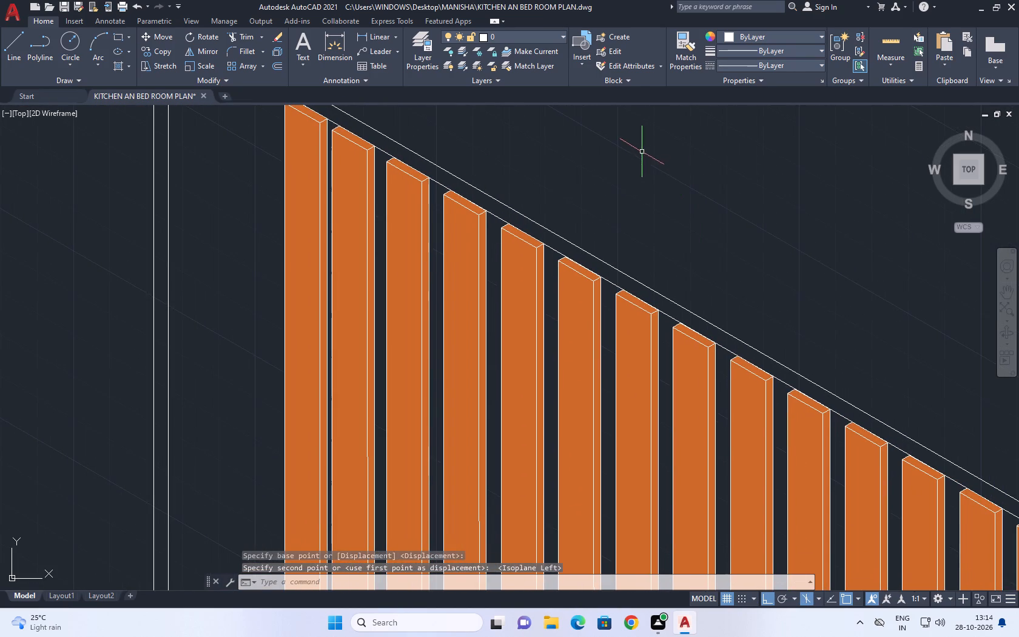
scroll(638, 289, "down", 1)
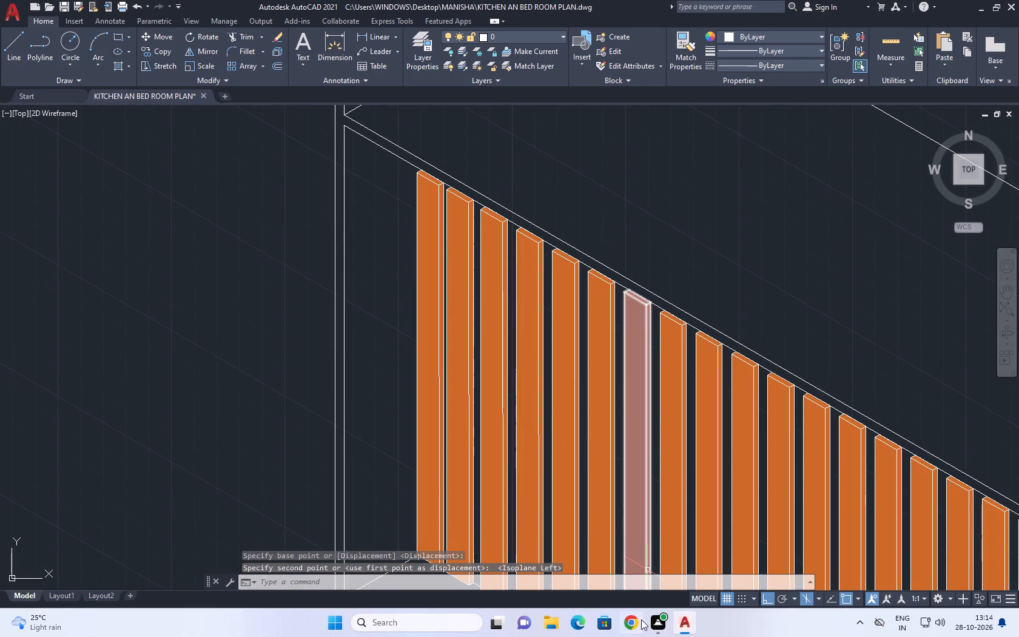
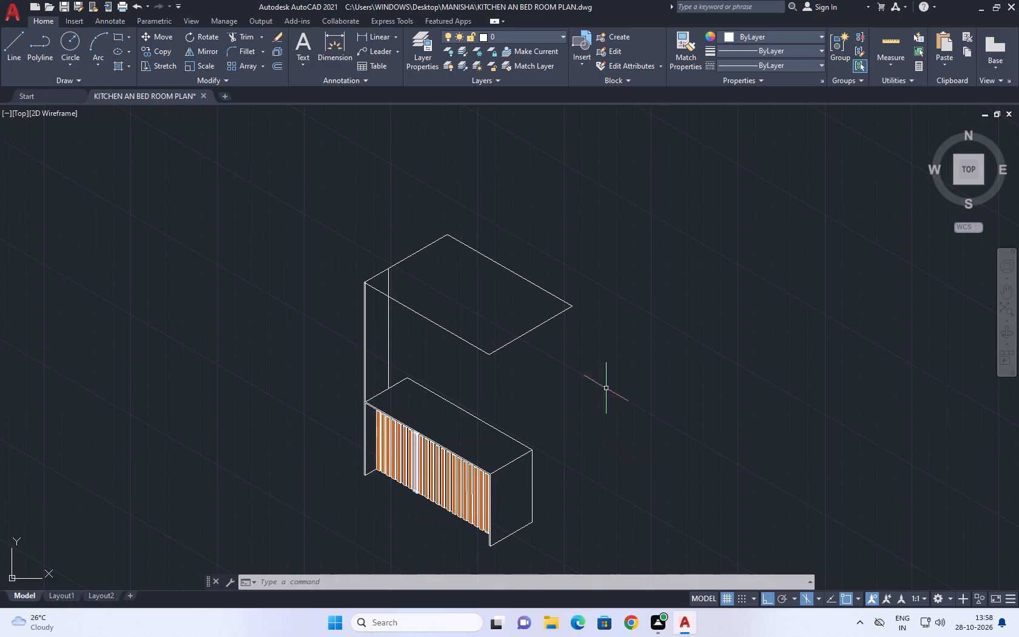
Define the four edges of the upper unit's top outline as a block named RECTANGLE.
middle_click_drag(460, 341, 474, 394)
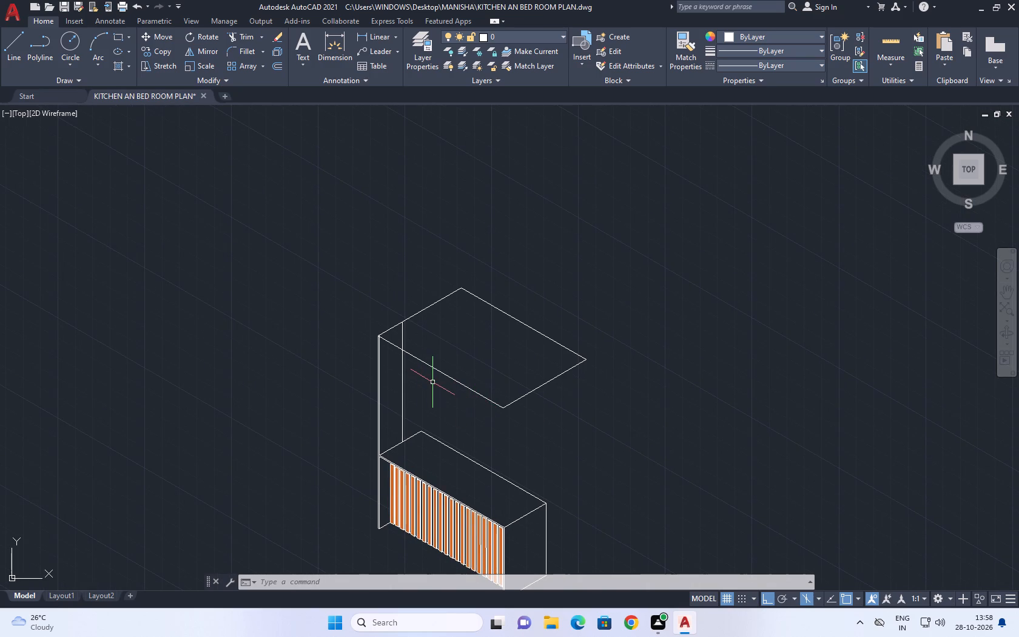
left_click_drag(662, 440, 570, 353)
left_click_drag(553, 331, 552, 325)
scroll(411, 327, "up", 2)
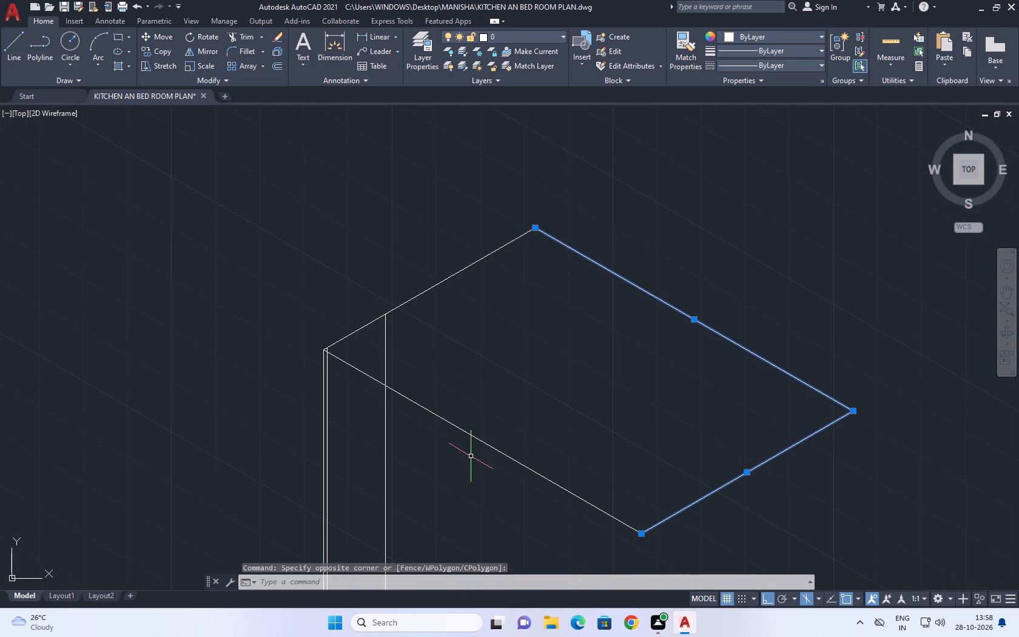
left_click_drag(476, 471, 474, 465)
left_click(446, 388)
left_click_drag(456, 285, 452, 274)
left_click(434, 237)
middle_click_drag(463, 253, 467, 420)
scroll(460, 436, "down", 1)
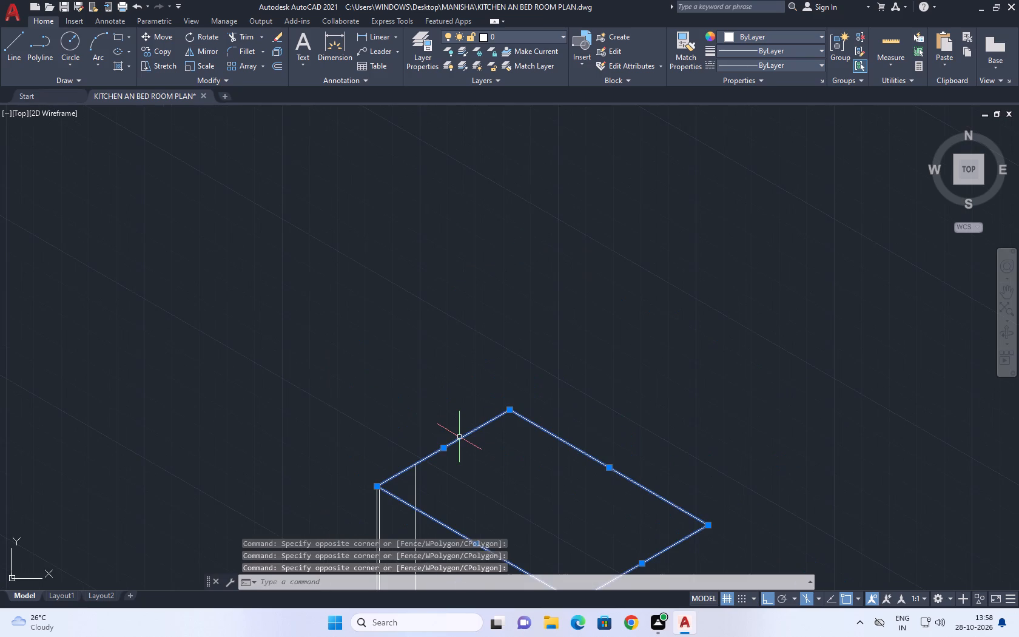
type("B")
key("space")
type("RECTAB")
key("BackSpace")
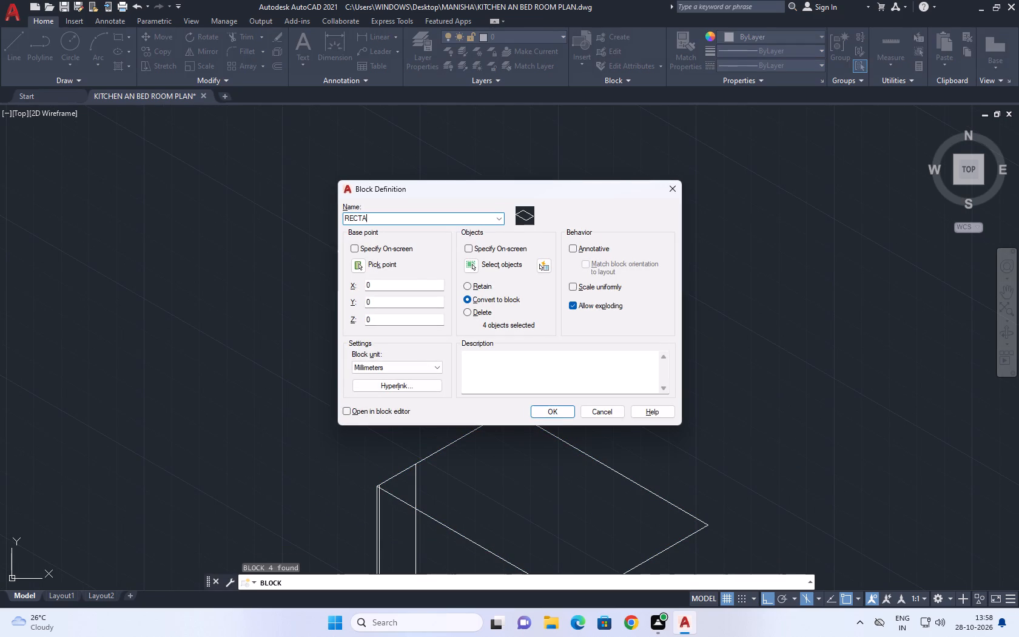
type("NGLE")
left_click(556, 411)
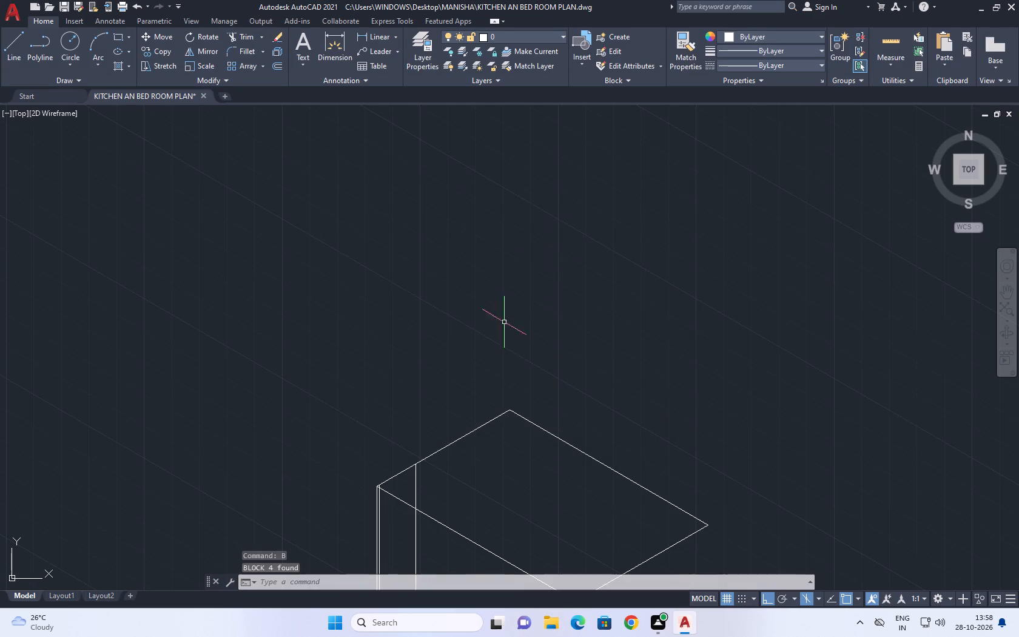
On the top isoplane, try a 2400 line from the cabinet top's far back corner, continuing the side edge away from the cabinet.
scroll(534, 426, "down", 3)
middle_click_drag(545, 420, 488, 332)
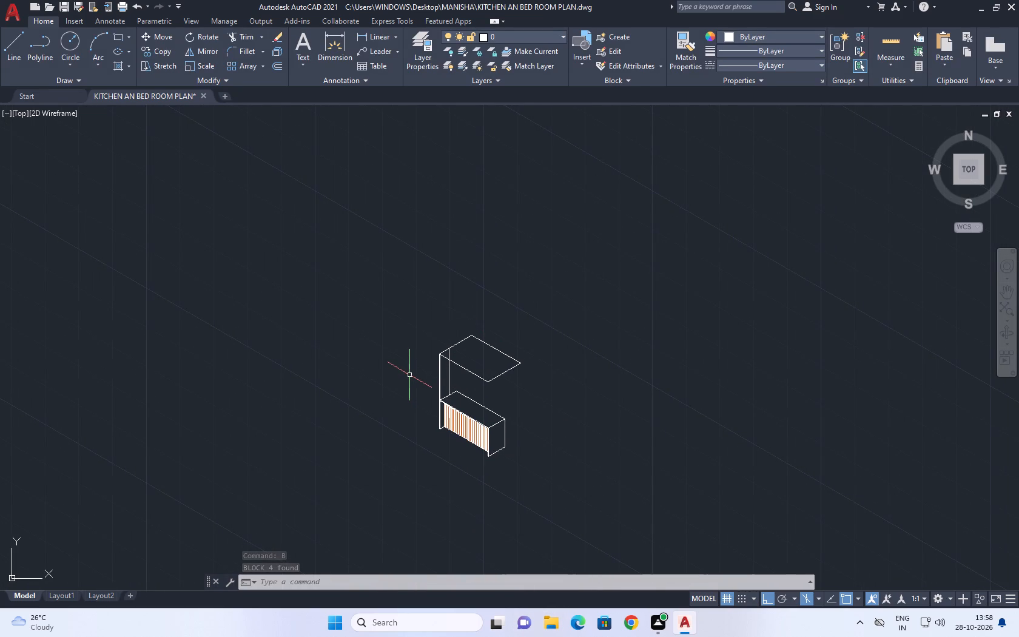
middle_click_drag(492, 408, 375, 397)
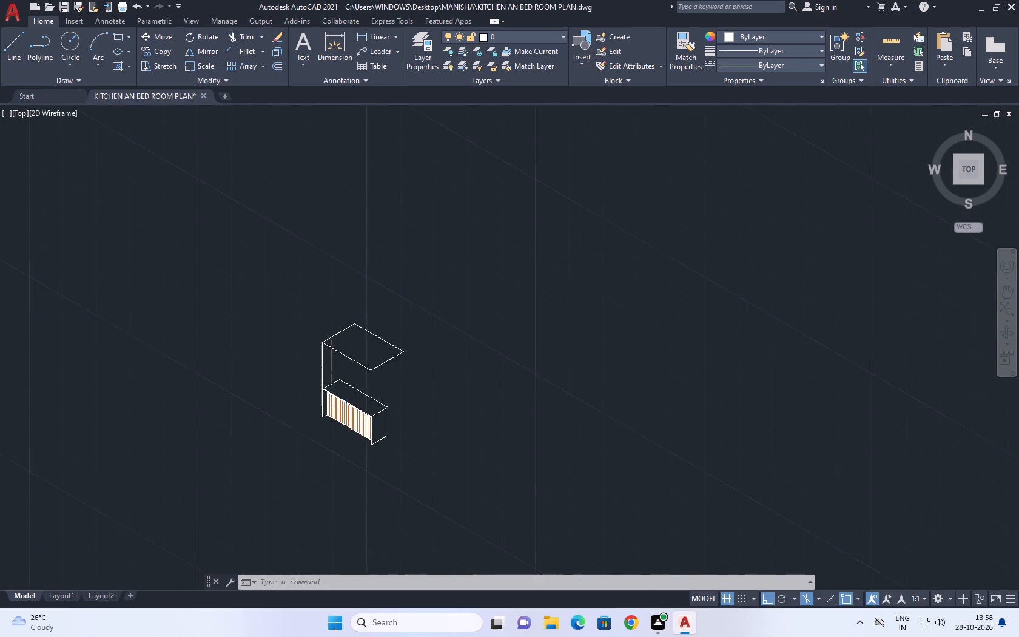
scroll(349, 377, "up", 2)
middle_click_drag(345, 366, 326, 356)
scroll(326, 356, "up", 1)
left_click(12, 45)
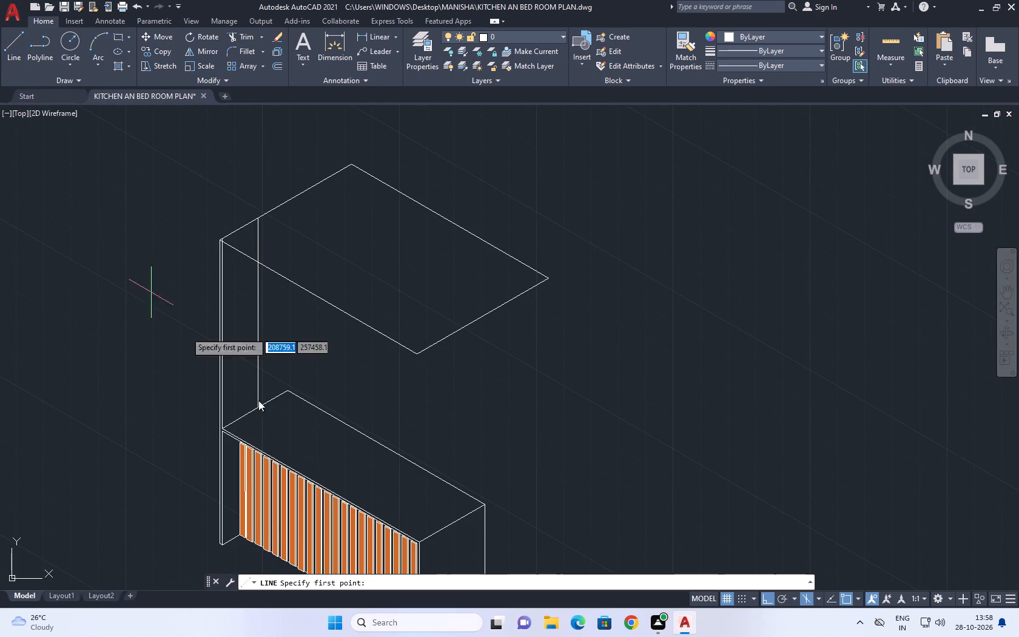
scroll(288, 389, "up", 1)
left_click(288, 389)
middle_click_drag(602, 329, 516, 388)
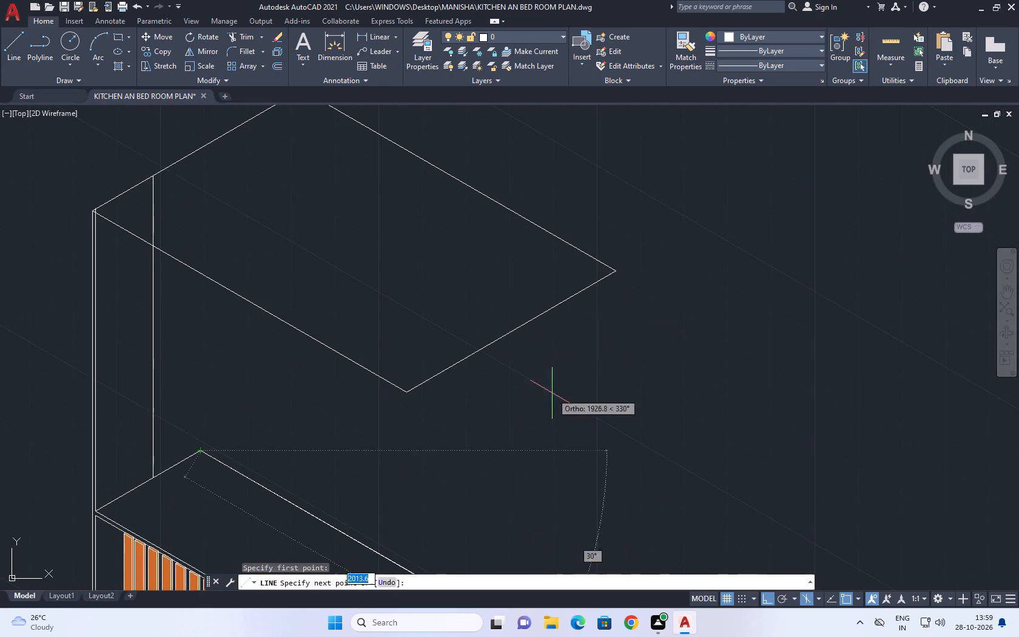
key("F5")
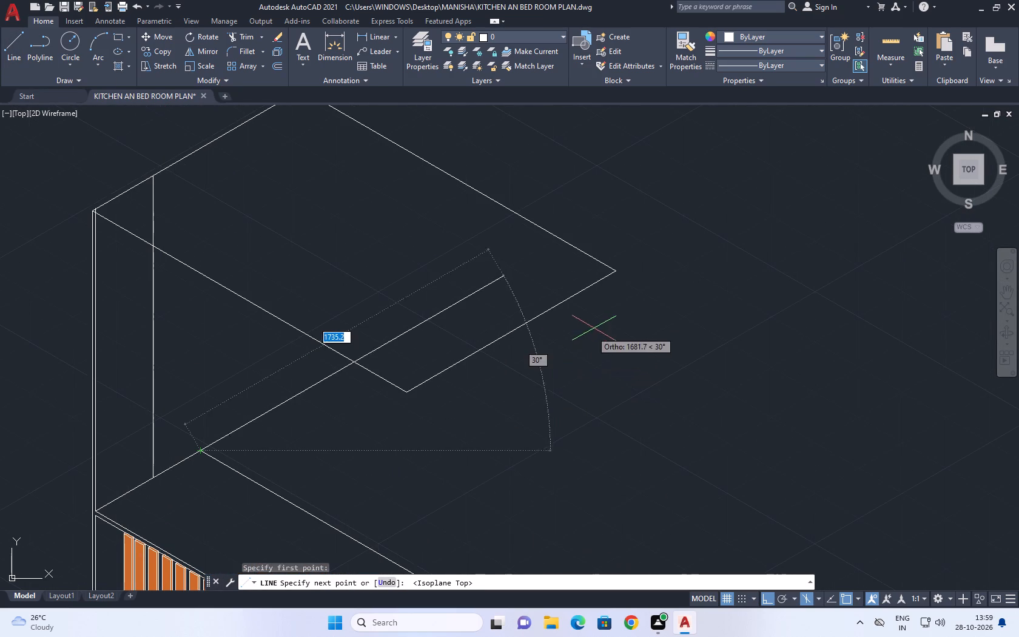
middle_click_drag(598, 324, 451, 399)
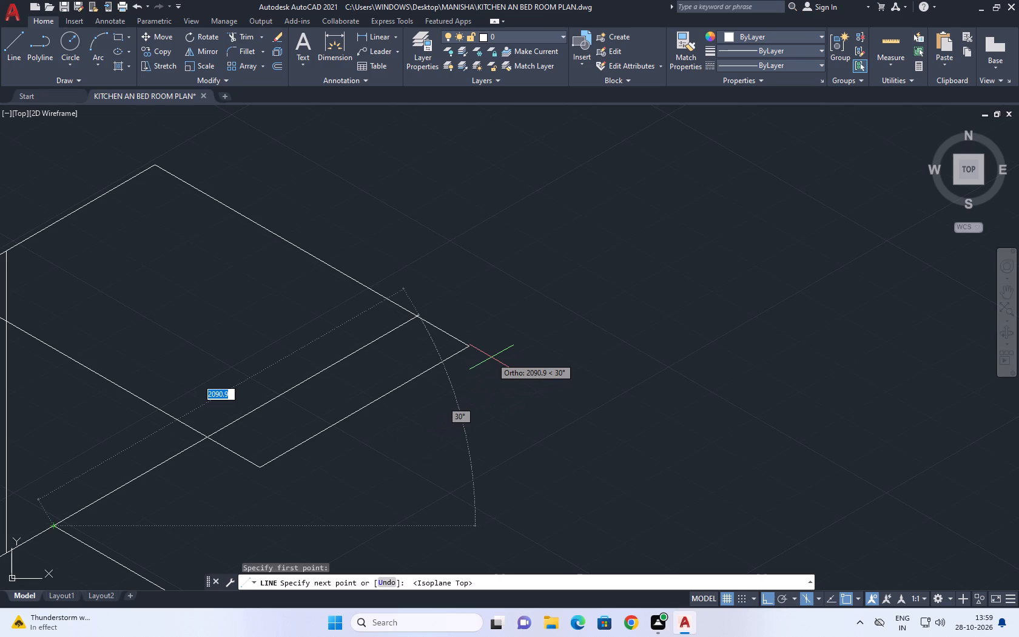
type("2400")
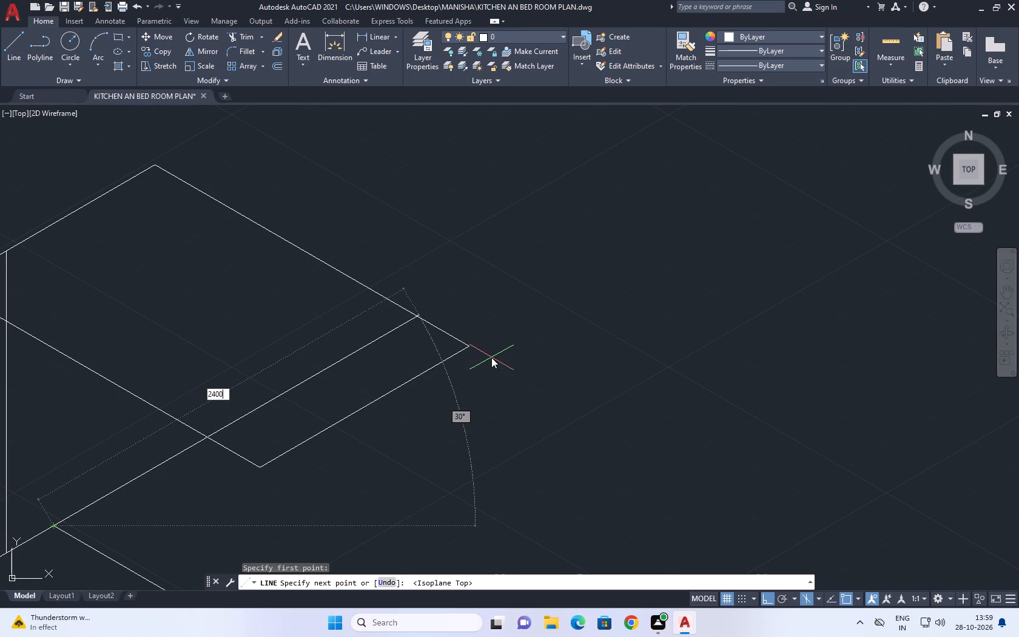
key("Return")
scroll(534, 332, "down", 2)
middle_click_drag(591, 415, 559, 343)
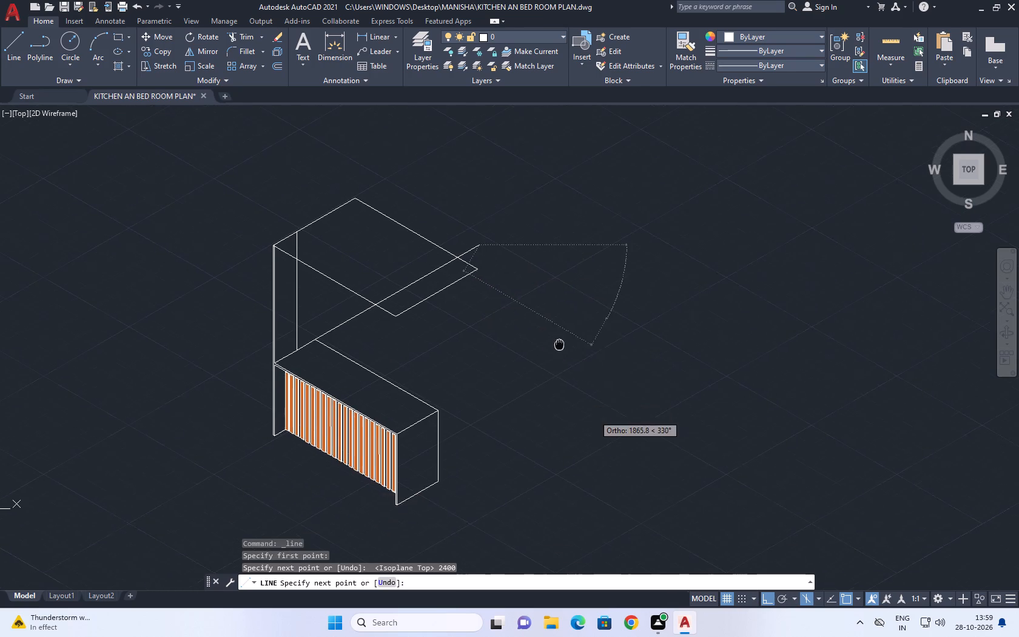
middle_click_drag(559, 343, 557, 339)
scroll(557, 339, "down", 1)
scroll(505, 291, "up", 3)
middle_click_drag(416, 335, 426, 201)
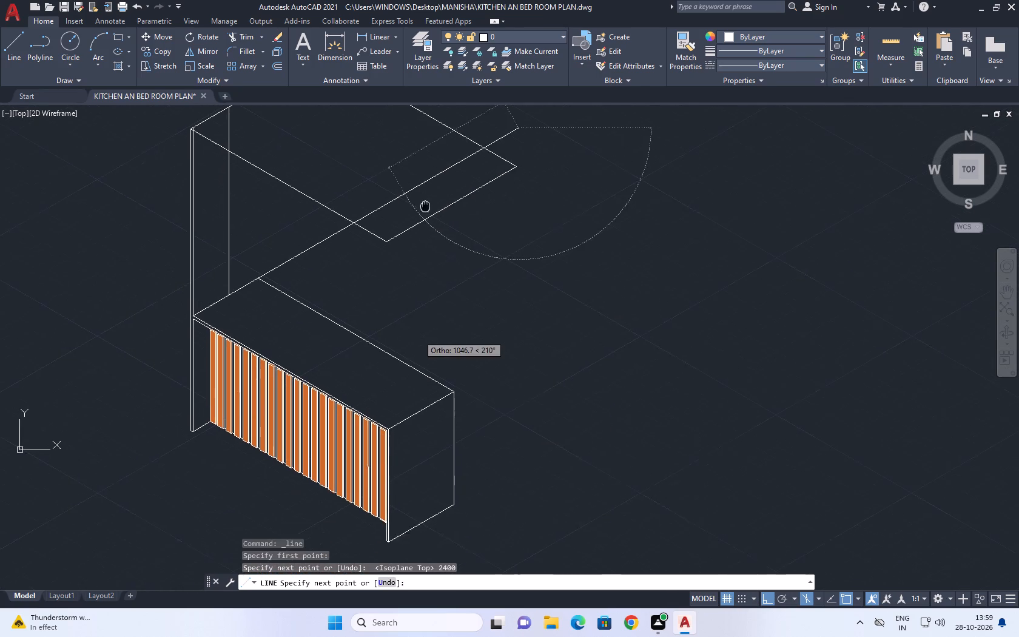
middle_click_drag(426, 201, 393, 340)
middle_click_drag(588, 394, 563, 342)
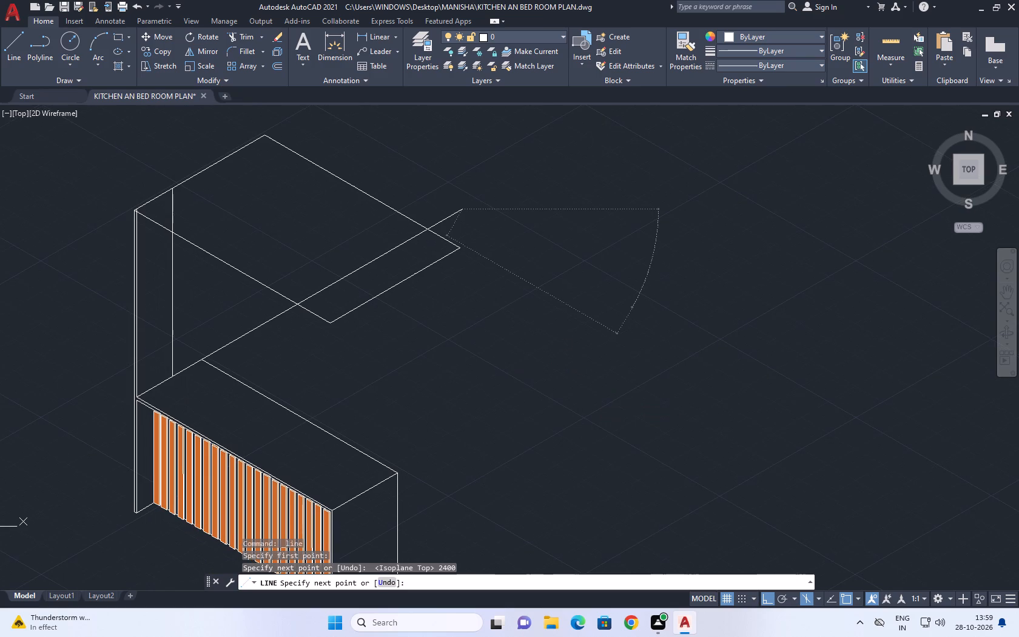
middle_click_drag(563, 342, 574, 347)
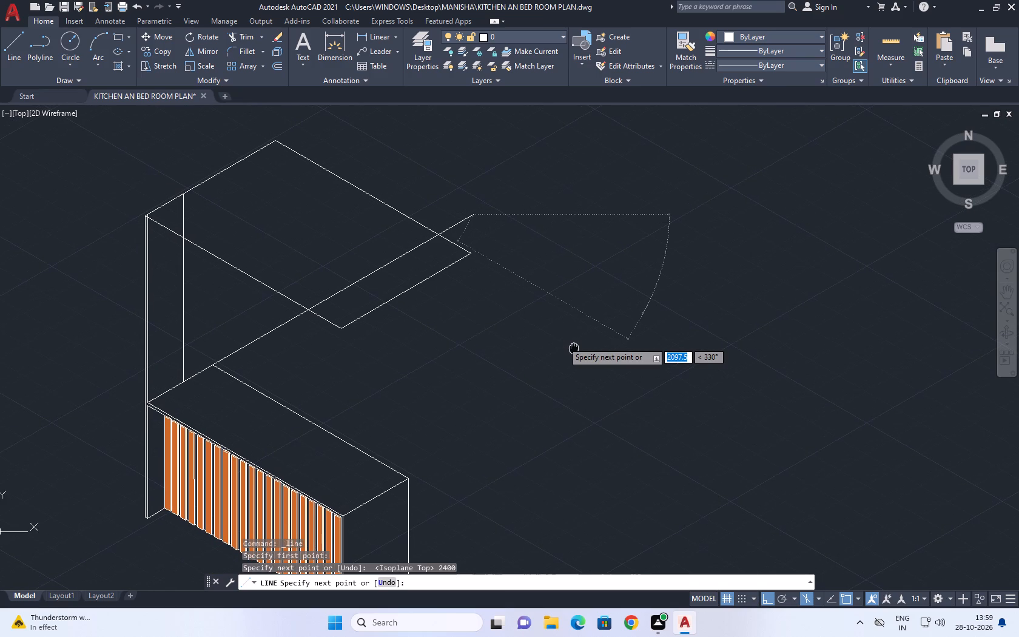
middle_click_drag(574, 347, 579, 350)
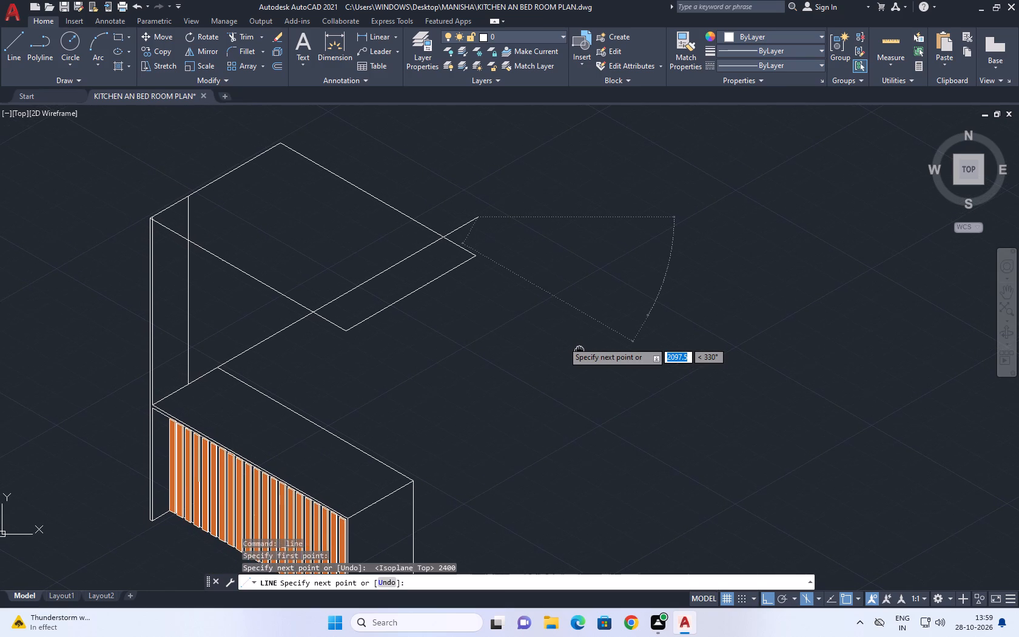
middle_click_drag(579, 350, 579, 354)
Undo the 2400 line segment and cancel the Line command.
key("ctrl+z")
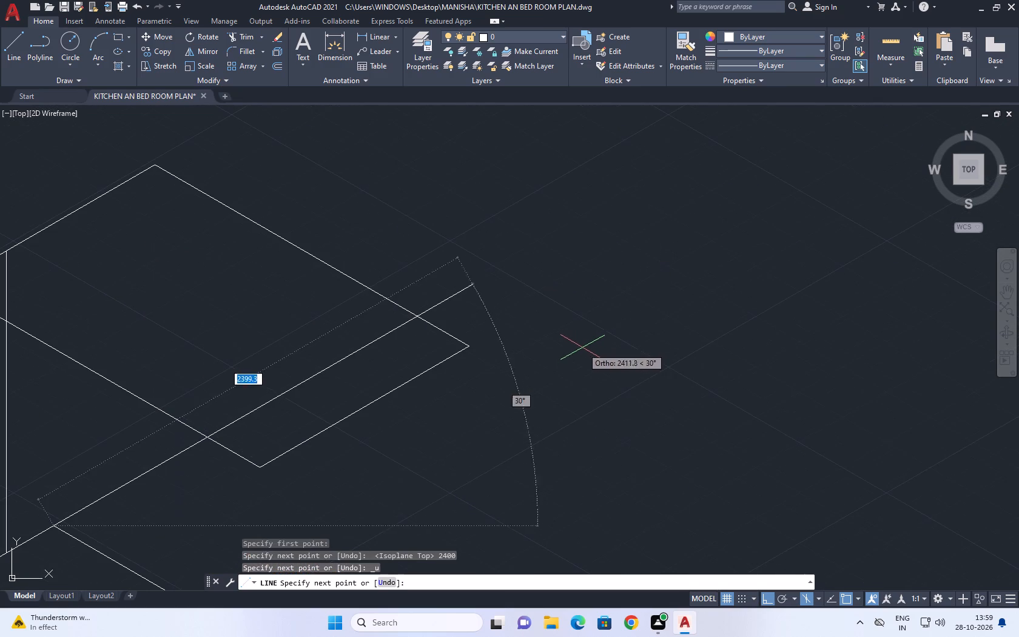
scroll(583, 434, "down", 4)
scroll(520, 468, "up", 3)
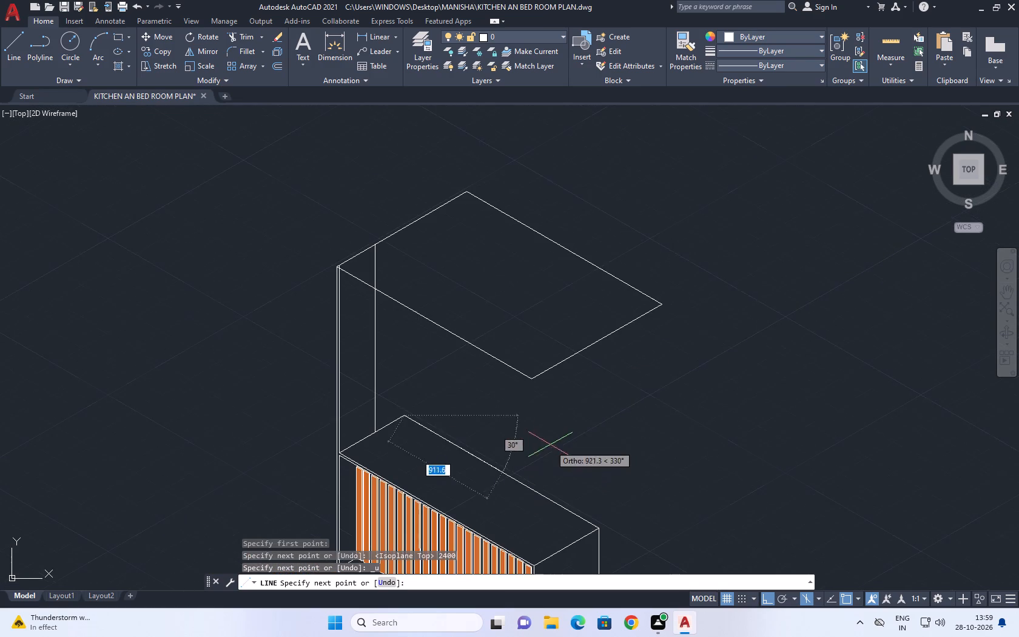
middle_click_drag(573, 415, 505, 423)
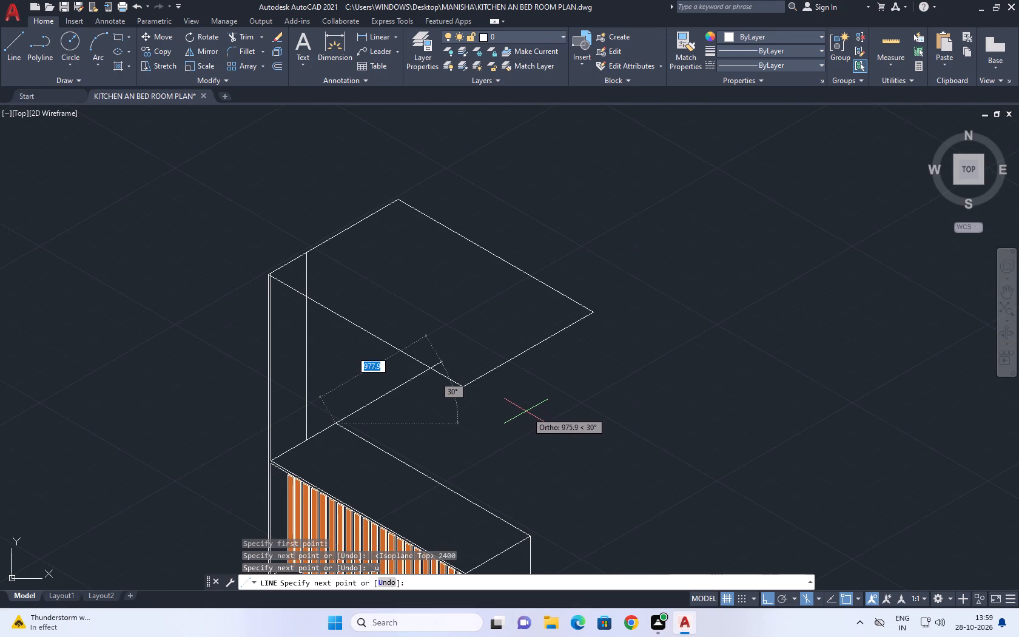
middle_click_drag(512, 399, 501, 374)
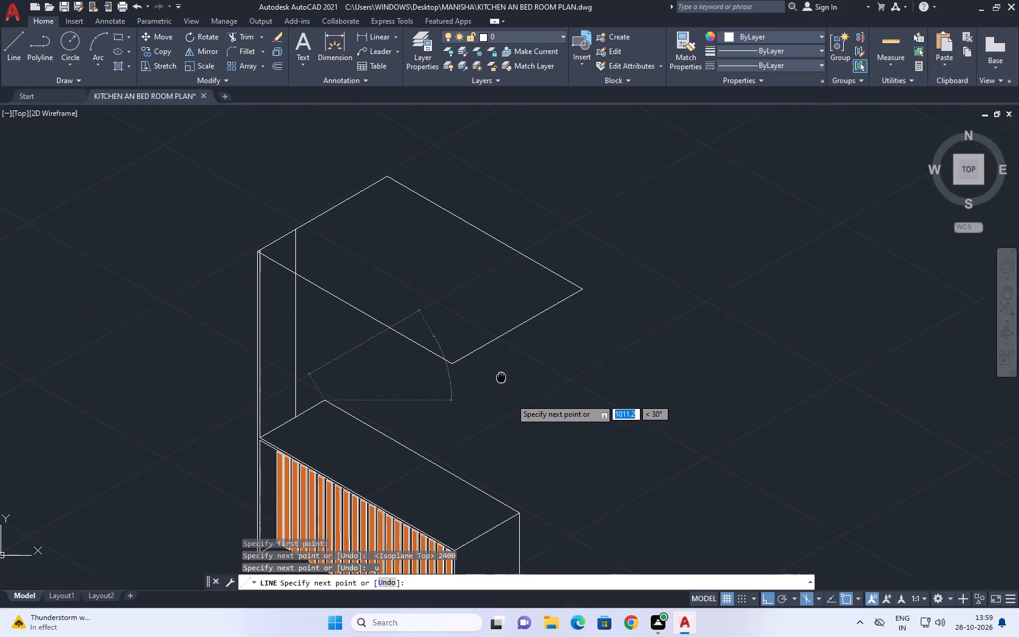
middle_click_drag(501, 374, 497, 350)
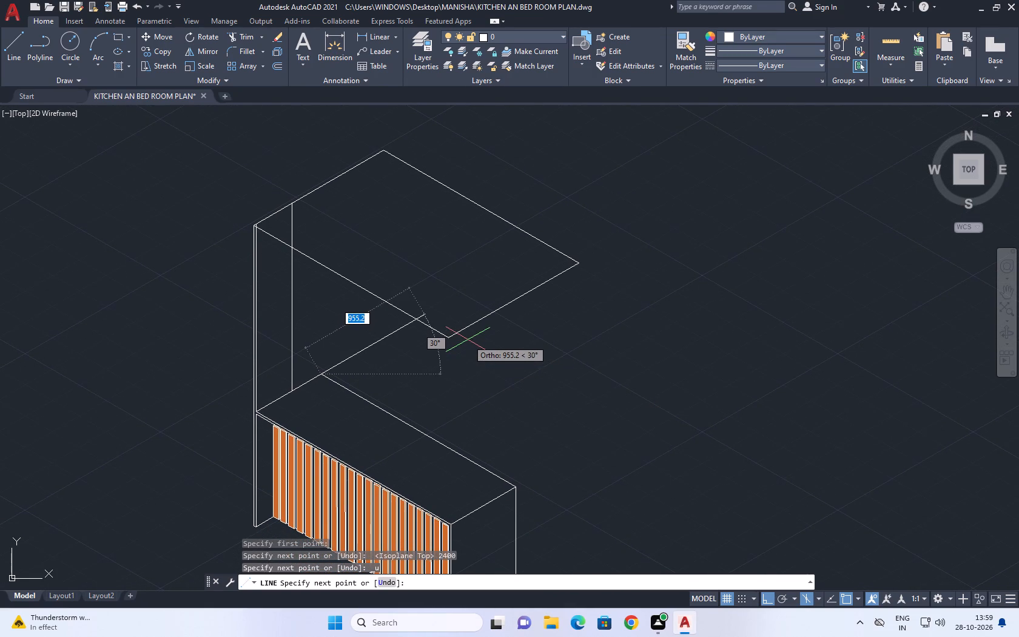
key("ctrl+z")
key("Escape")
Delete the RECTANGLE block forming the upper unit's top outline.
left_click_drag(619, 340, 550, 291)
left_click_drag(468, 243, 452, 237)
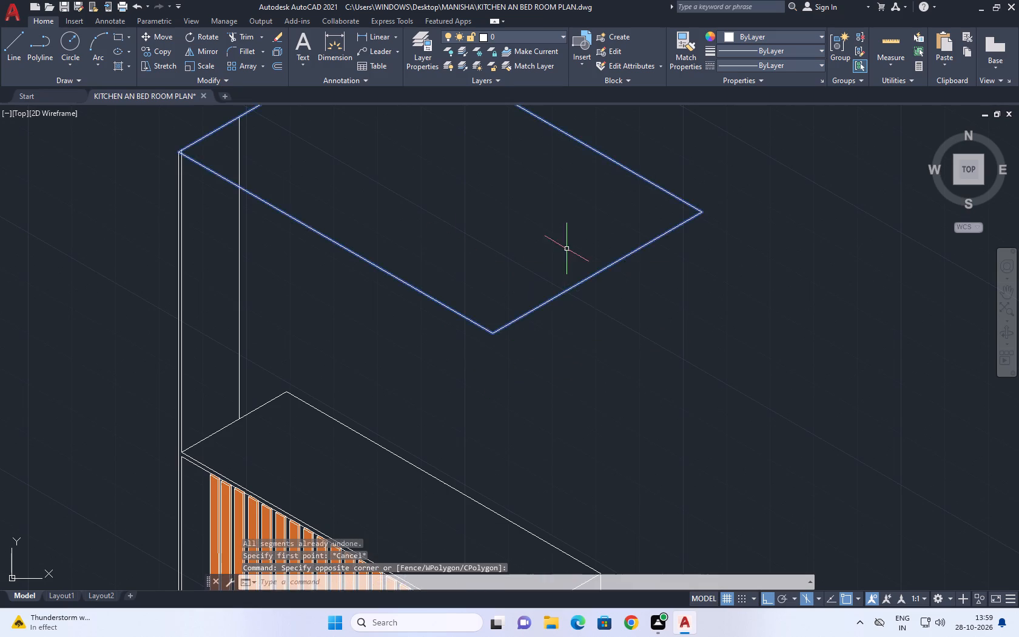
middle_click_drag(567, 249, 546, 365)
key("Delete")
On the top isoplane, draw a 2400 line from the cabinet top's far back corner, extending its side edge away at 30°.
scroll(412, 355, "down", 3)
middle_click_drag(378, 400, 326, 446)
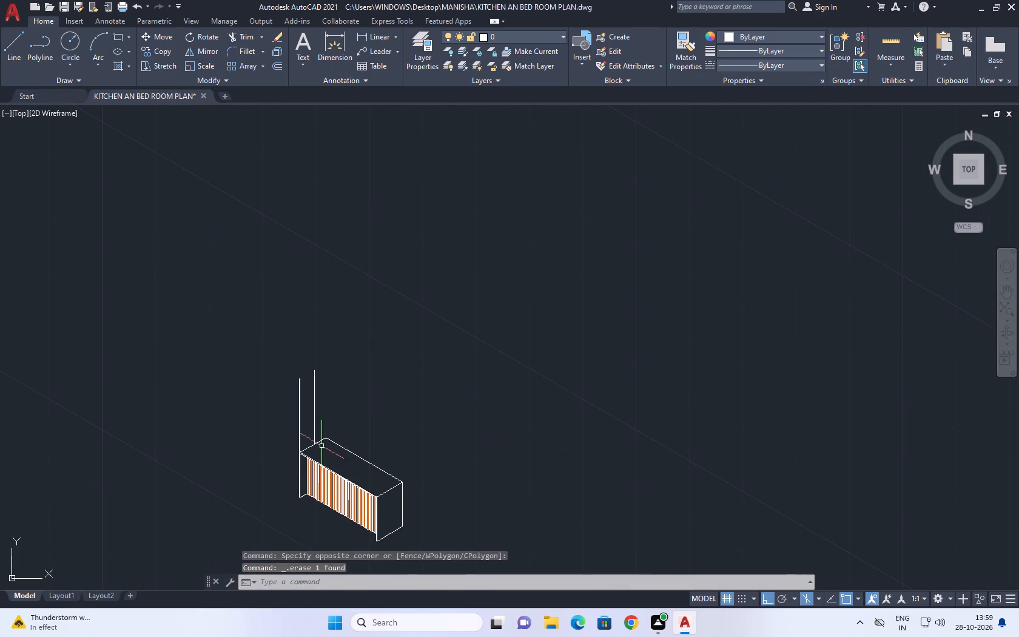
type("L")
key("space")
scroll(309, 433, "up", 3)
middle_click_drag(362, 455, 323, 451)
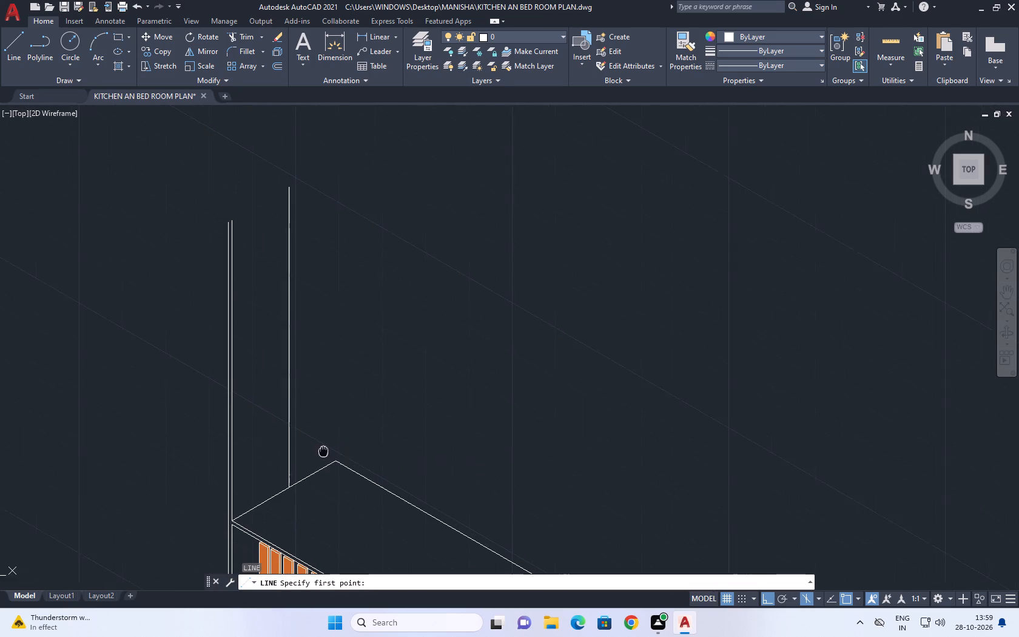
middle_click_drag(323, 451, 320, 451)
left_click(330, 460)
middle_click_drag(551, 350, 522, 383)
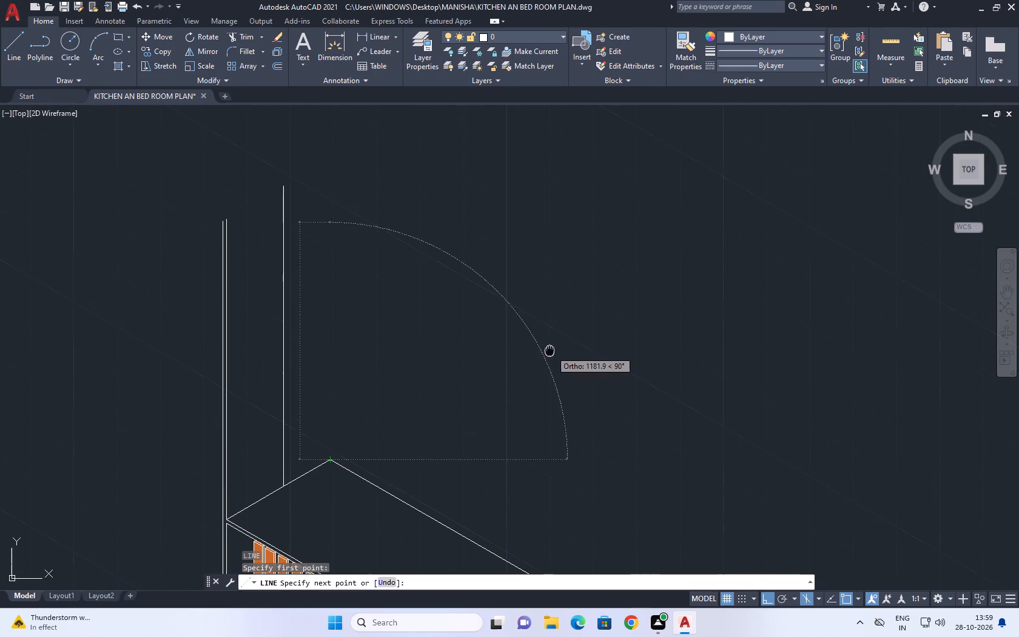
middle_click_drag(522, 383, 471, 429)
key("F5")
middle_click_drag(585, 364, 497, 412)
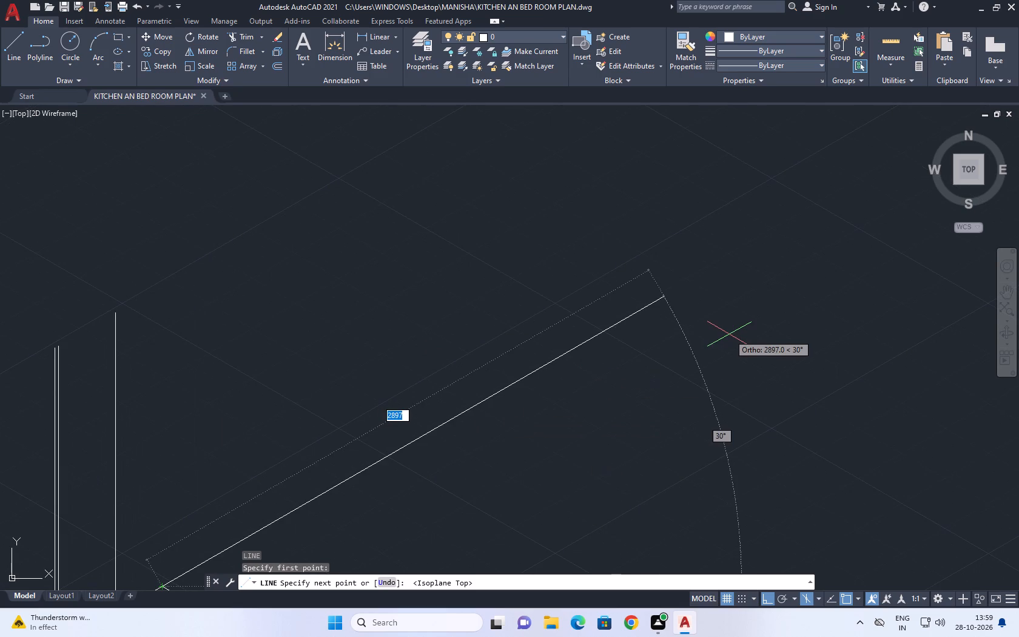
type("2400")
key("Return")
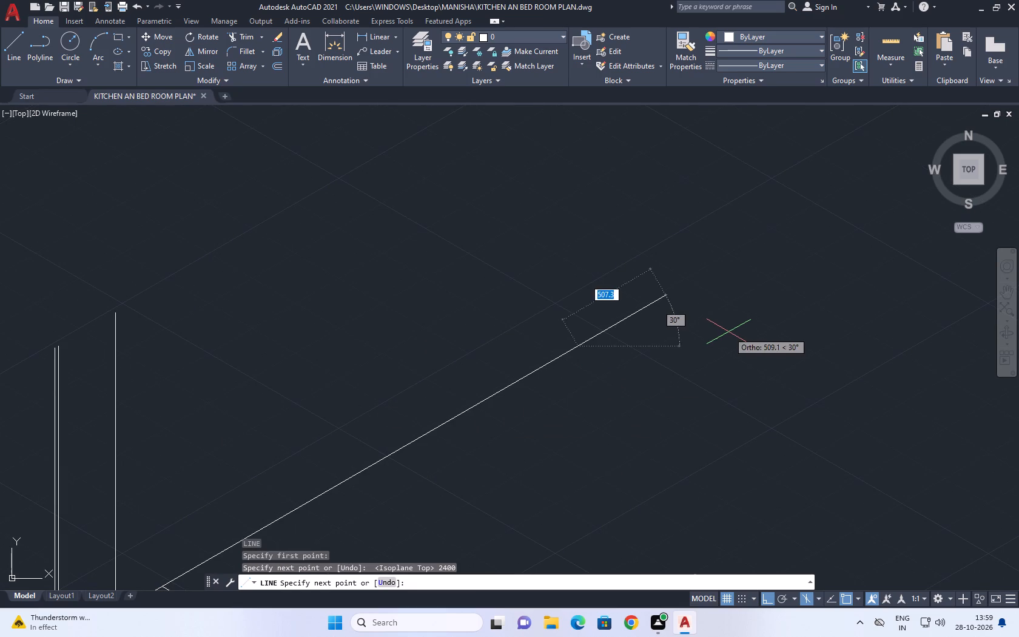
Continue the line 3000 at 330°, parallel to the cabinet's long edges.
scroll(731, 336, "down", 2)
middle_click_drag(727, 439, 650, 392)
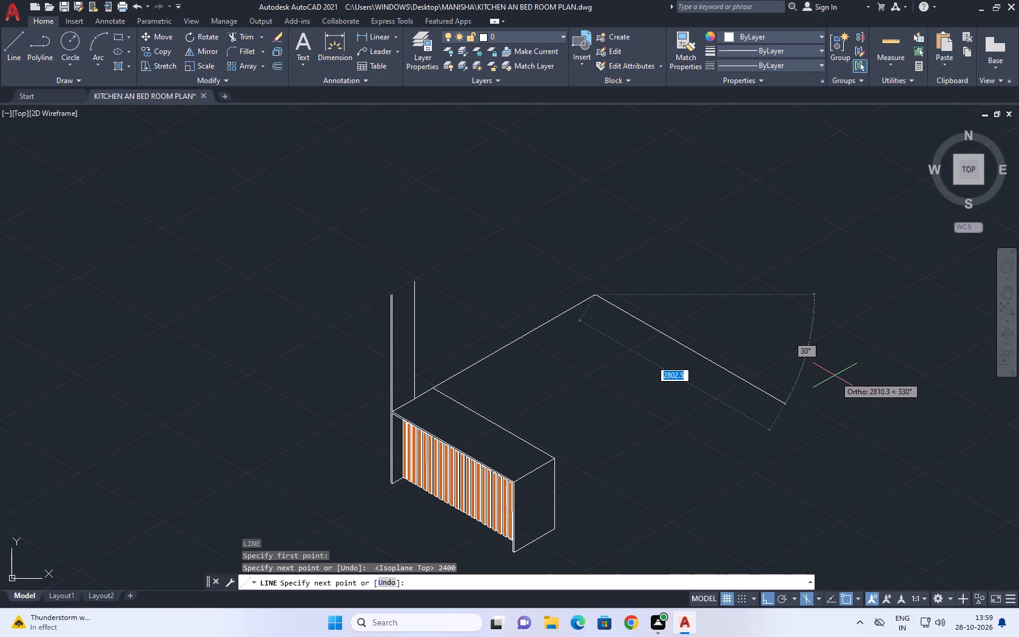
middle_click_drag(869, 364, 813, 363)
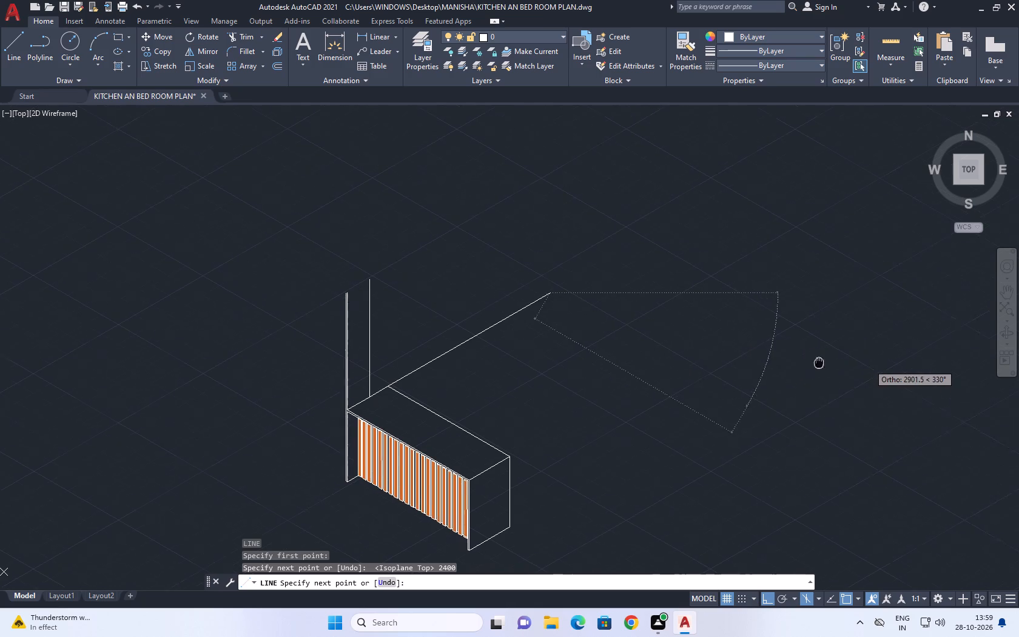
middle_click_drag(813, 363, 768, 364)
type("3000")
key("Return")
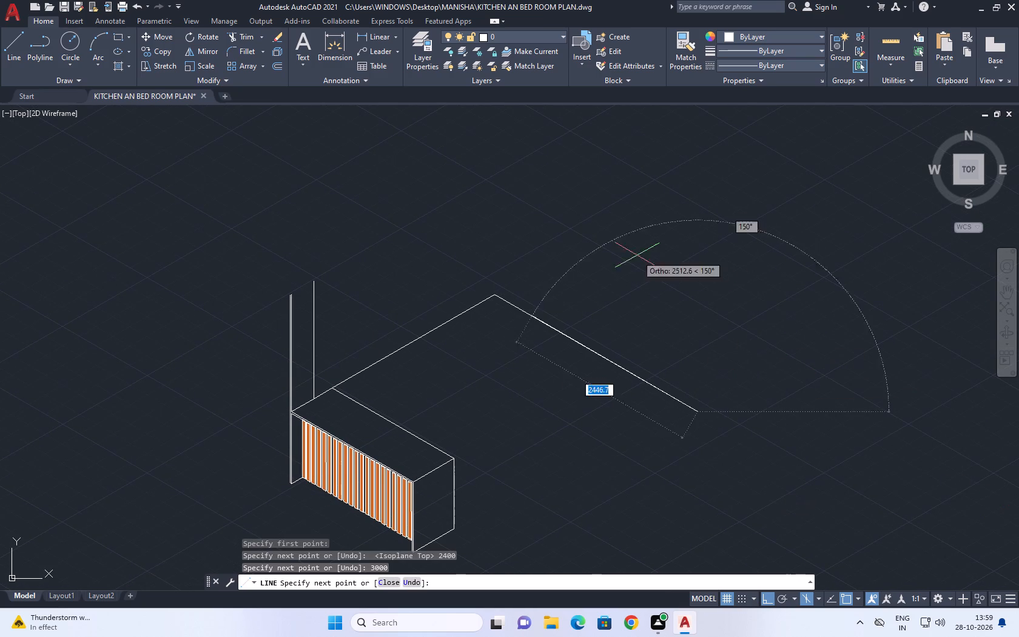
Continue the line 3500 at 210°, back toward the cabinet's near end.
middle_click_drag(511, 375, 460, 269)
middle_click_drag(434, 413, 428, 414)
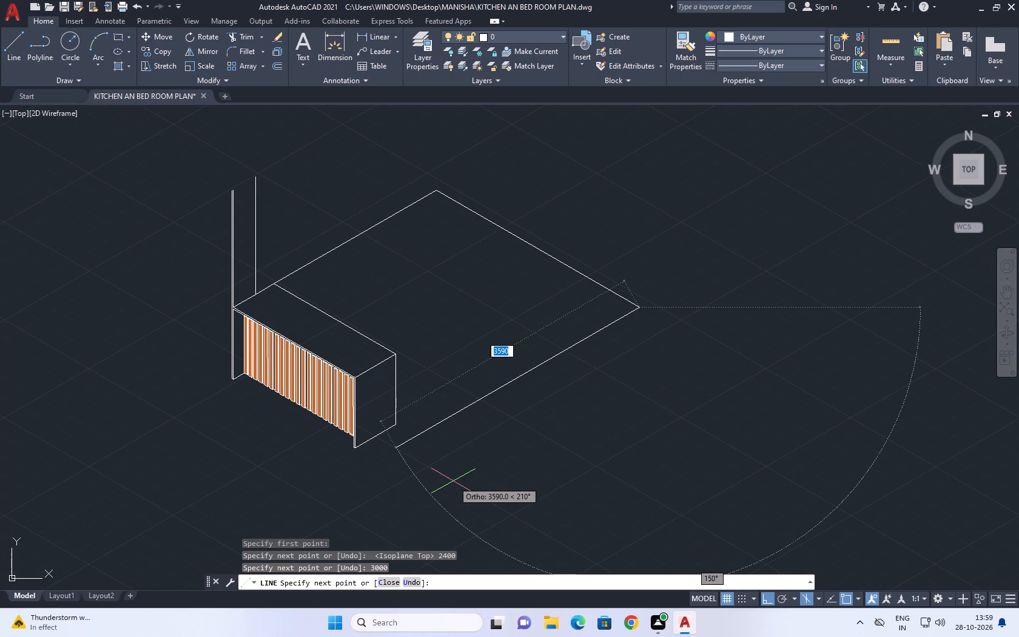
type("3500")
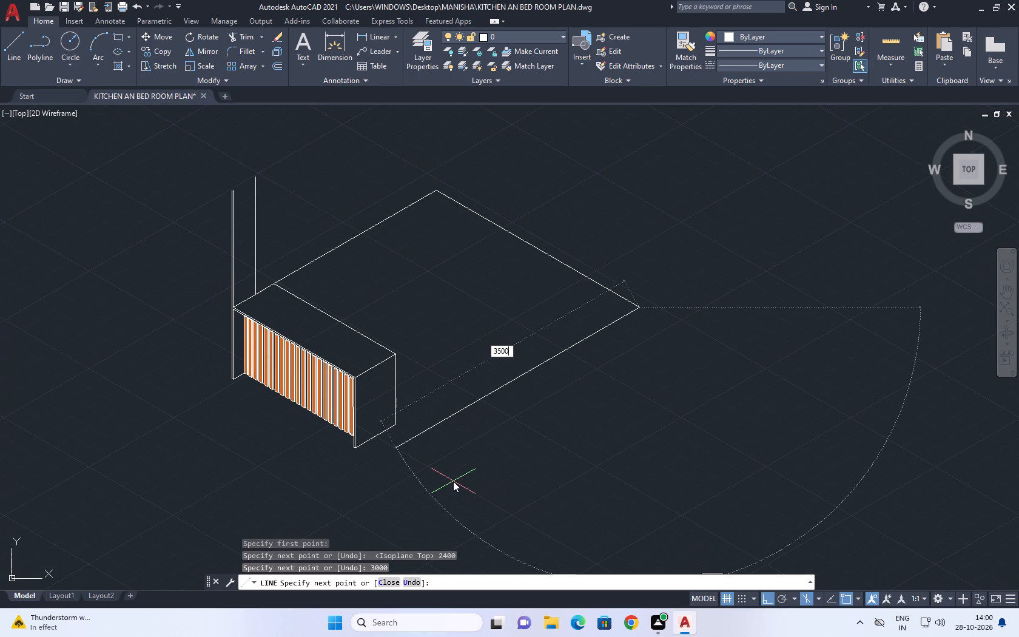
key("Return")
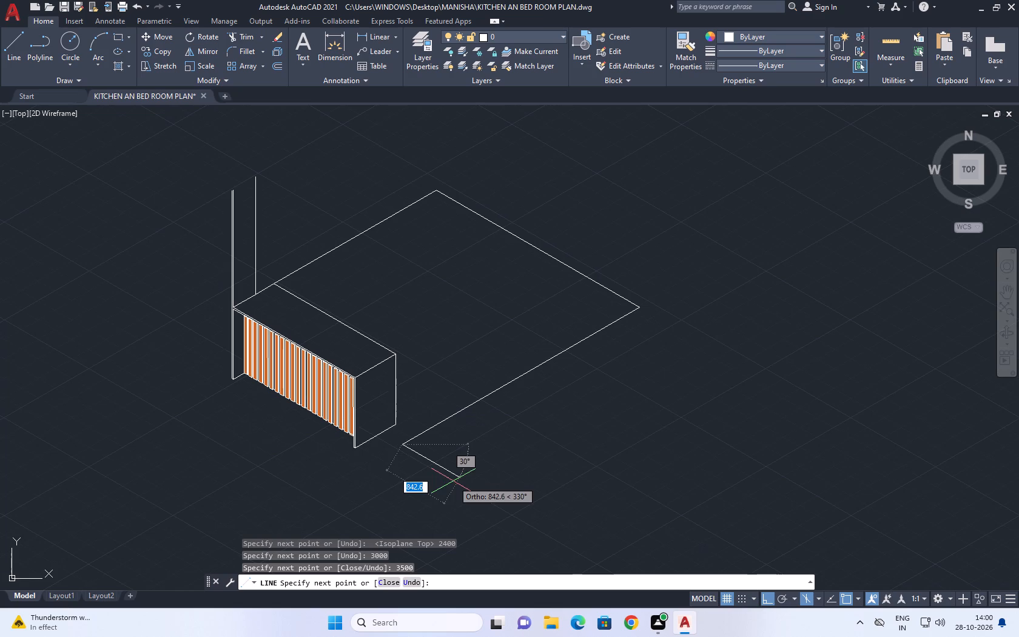
End the line run at the near end of the outline's last segment, leaving the side beside the cabinet open.
scroll(375, 490, "up", 2)
middle_click_drag(486, 379, 347, 387)
scroll(349, 380, "down", 1)
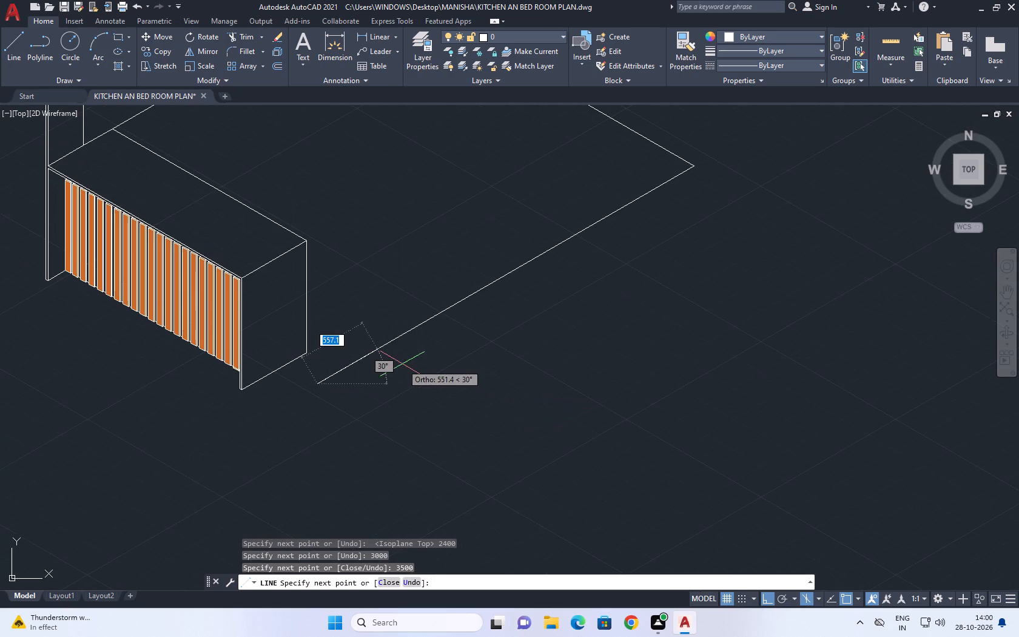
middle_click_drag(209, 329, 201, 371)
scroll(226, 360, "down", 1)
right_click(334, 283)
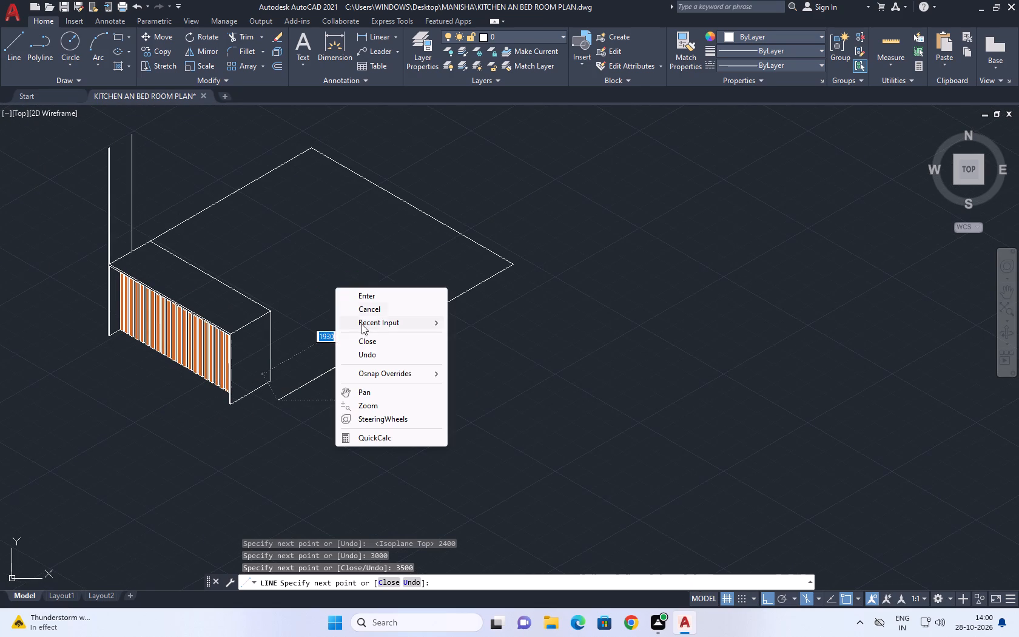
left_click(388, 312)
Add an aligned dimension just outside the outline edge running from the cabinet top's far back corner to the outline's far corner.
middle_click_drag(468, 177, 443, 292)
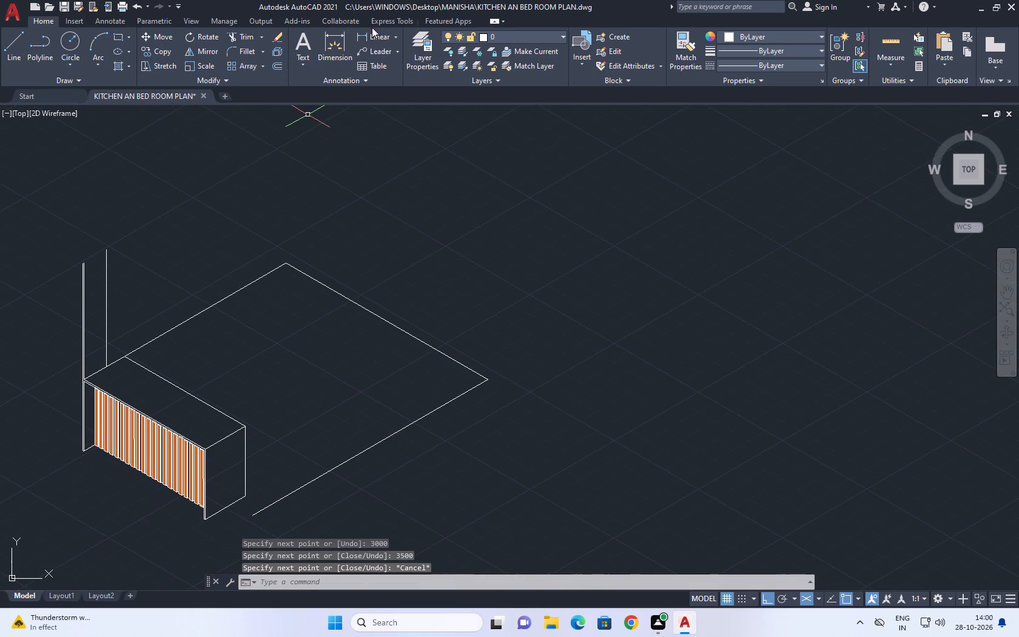
left_click(395, 40)
left_click(387, 79)
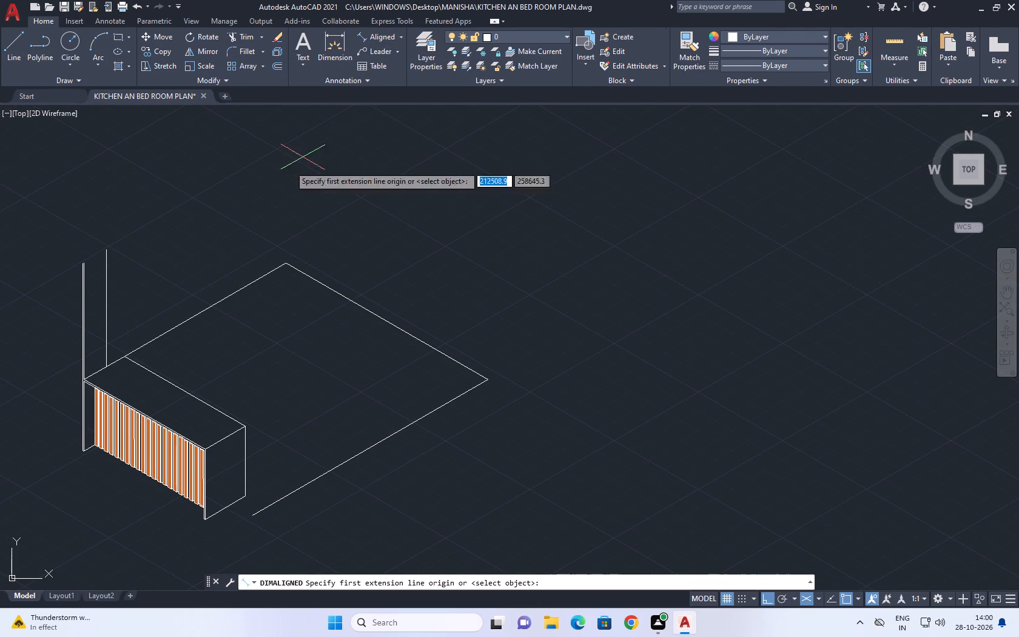
scroll(139, 363, "up", 3)
left_click(99, 344)
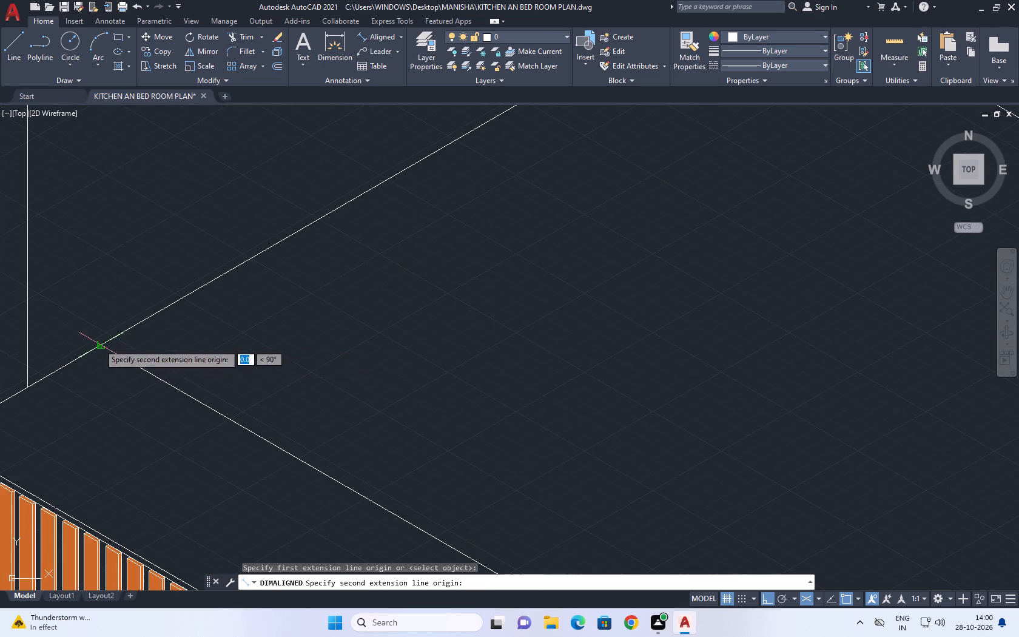
scroll(271, 255, "down", 3)
middle_click_drag(376, 225, 340, 329)
scroll(356, 258, "up", 1)
left_click_drag(352, 300, 349, 308)
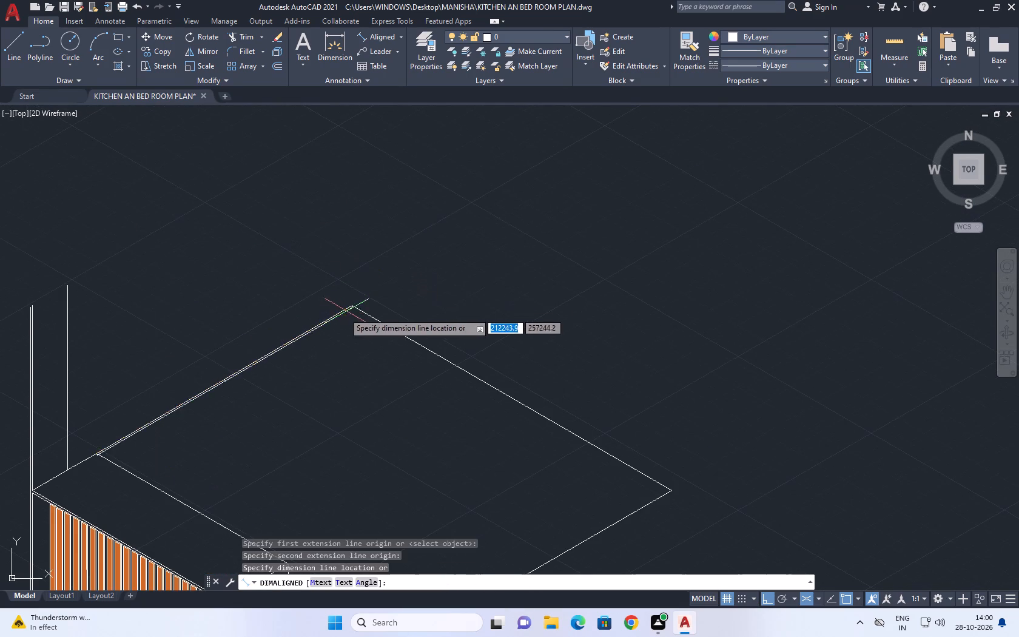
scroll(332, 294, "up", 1)
left_click_drag(331, 292, 325, 305)
Modify the ISO-25 dimension style with arrow size 20 and text height 20, and set it current.
middle_click_drag(114, 372, 318, 245)
scroll(329, 276, "up", 2)
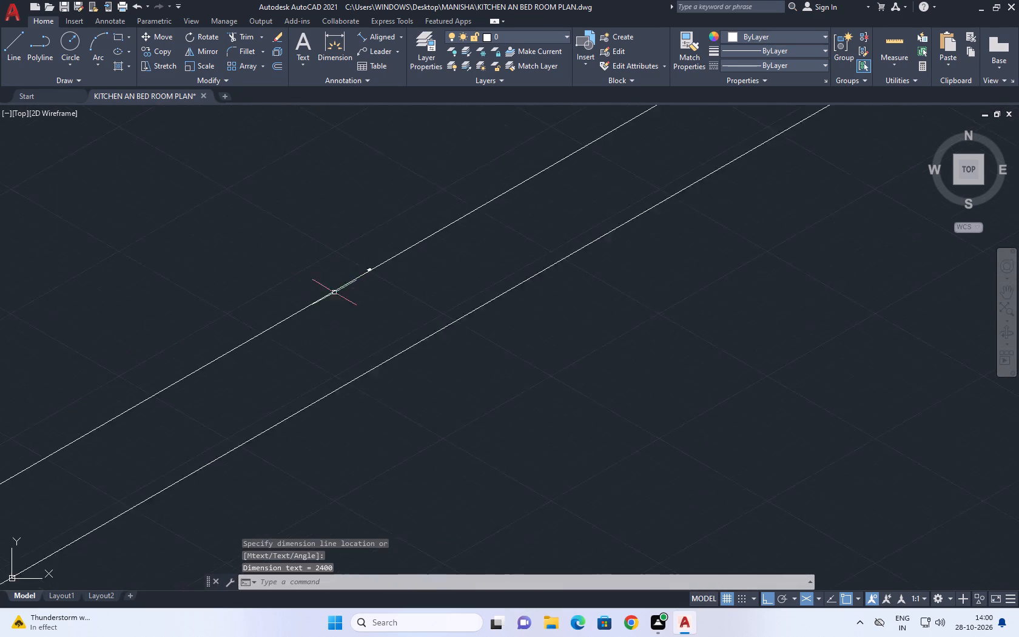
scroll(335, 293, "up", 4)
scroll(366, 294, "down", 5)
middle_click_drag(406, 325, 366, 348)
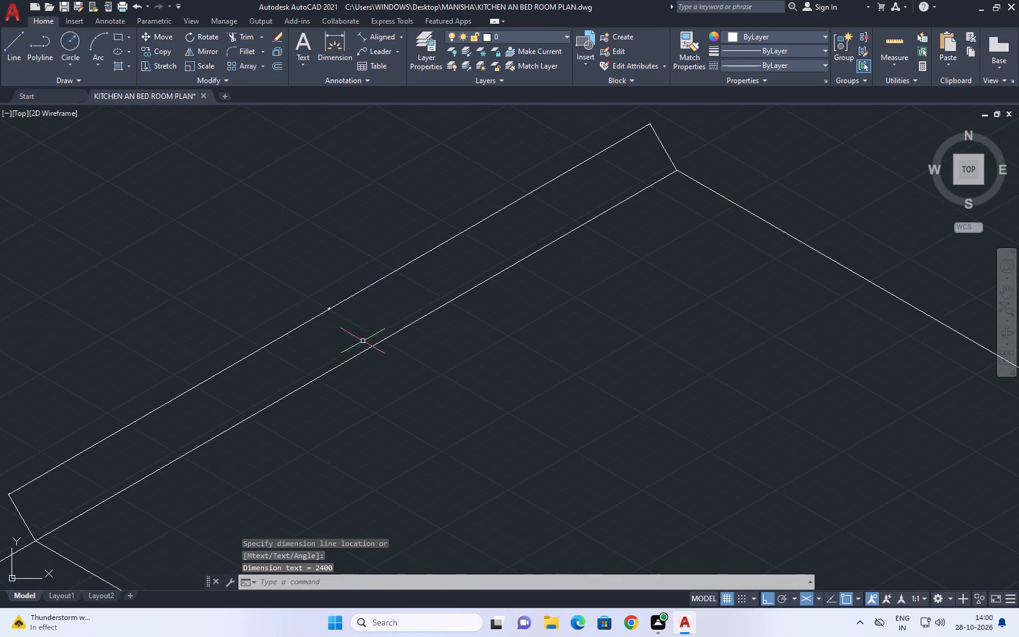
type("D")
key("space")
left_click(653, 278)
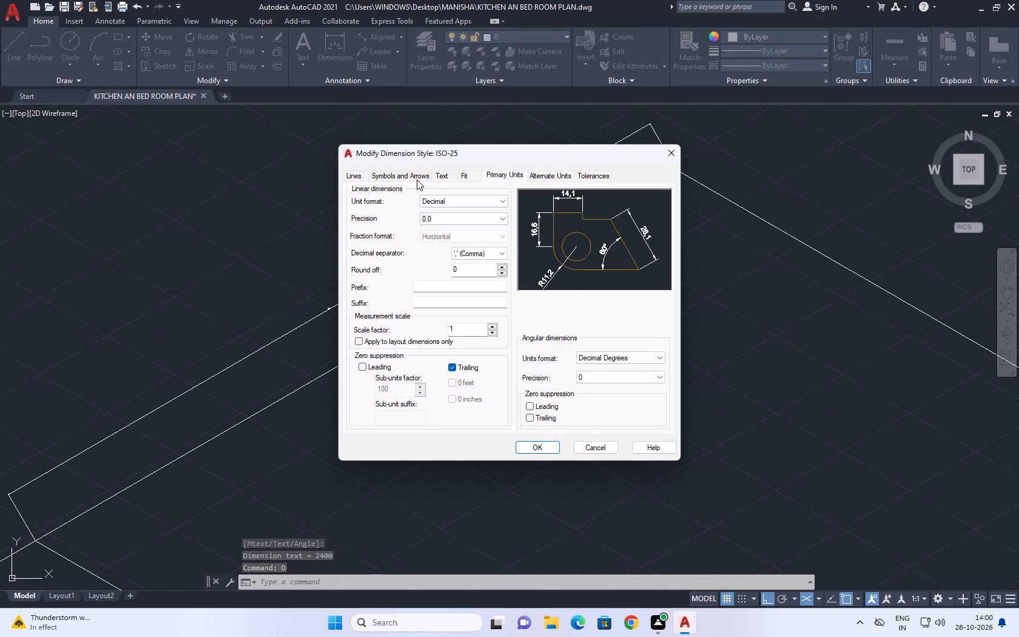
left_click(417, 178)
double_click(374, 296)
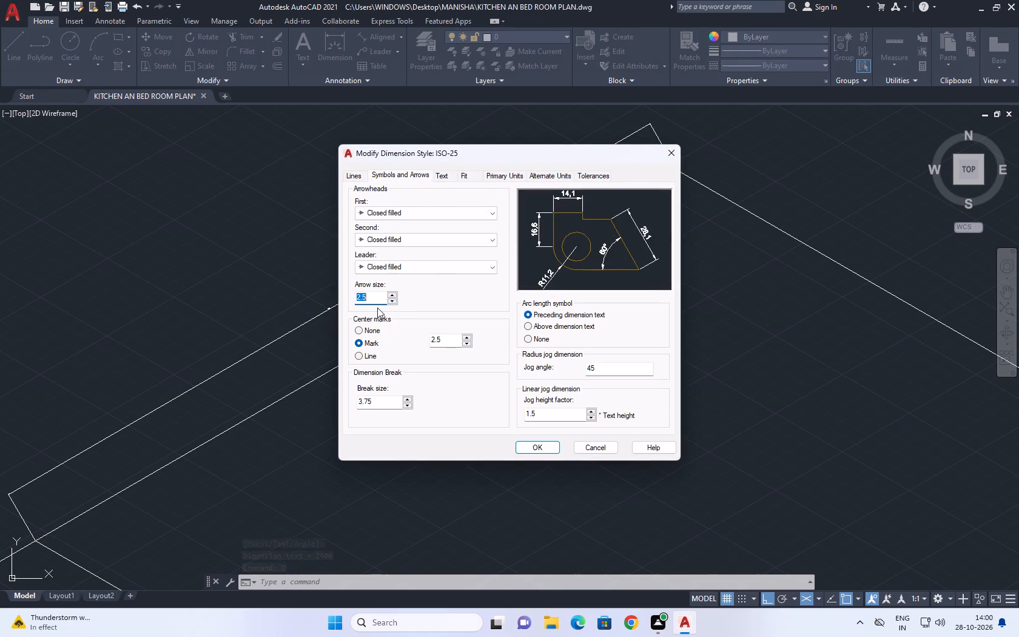
type("20")
key("Return")
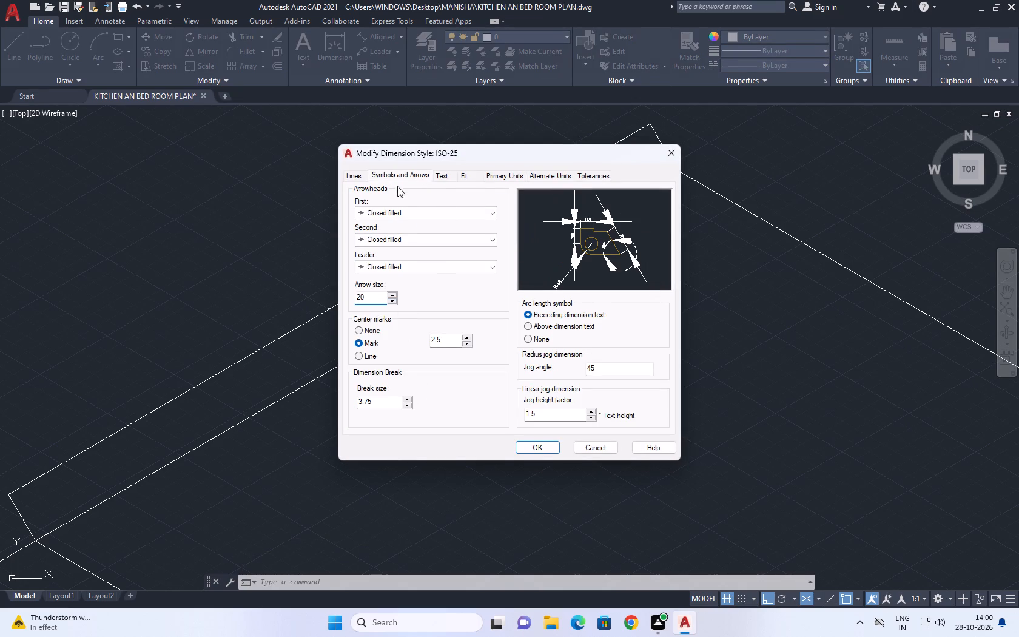
left_click(444, 176)
double_click(485, 260)
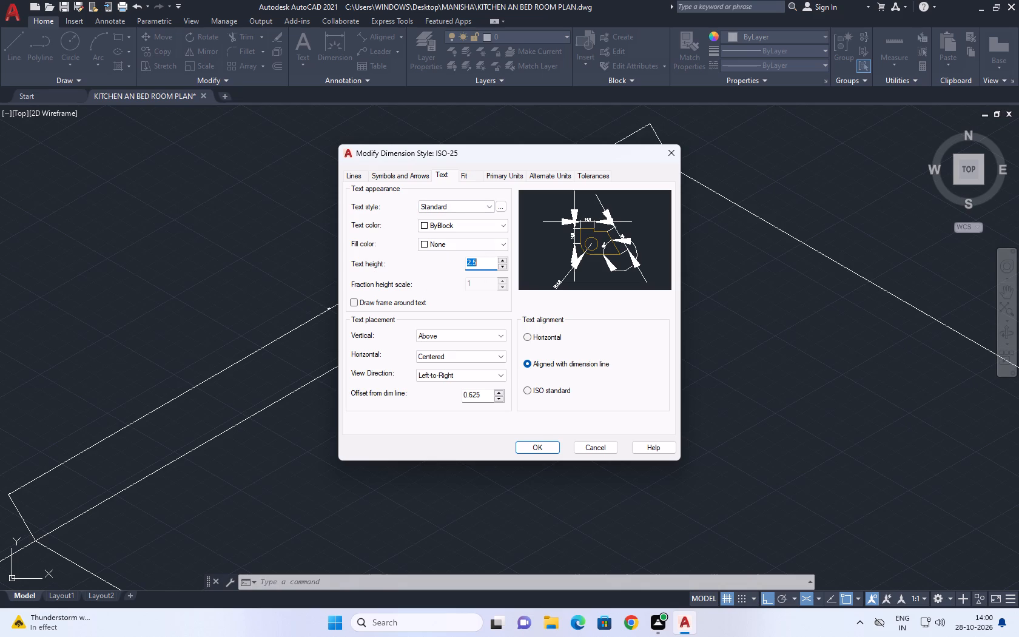
type("20")
key("Return")
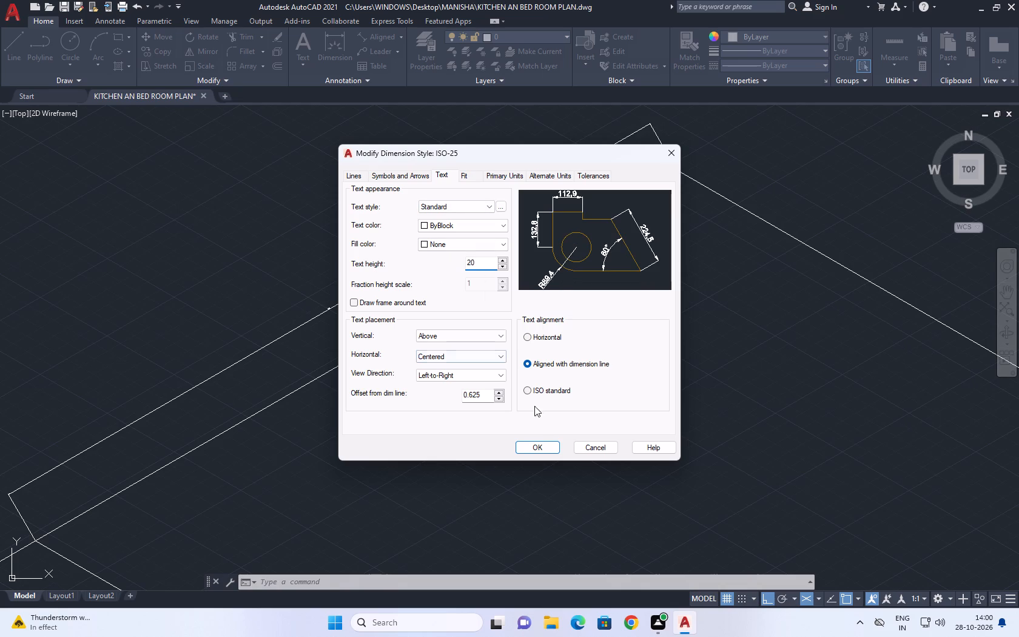
left_click(545, 442)
left_click(646, 244)
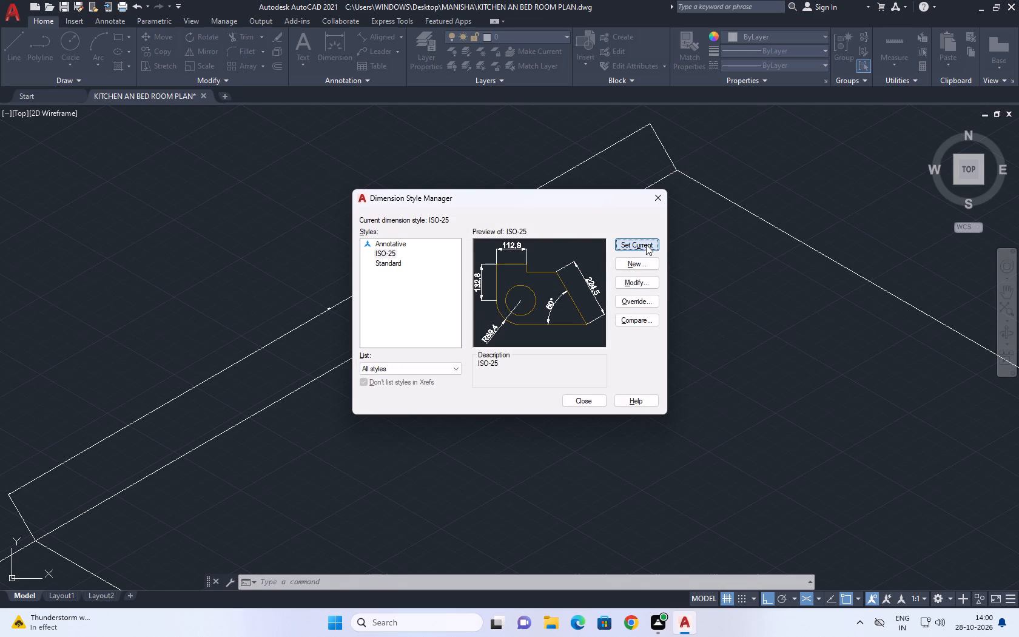
left_click(665, 192)
Set the ISO-25 dimension style's text height to 50 and make the style current.
scroll(656, 191, "down", 1)
scroll(475, 283, "down", 2)
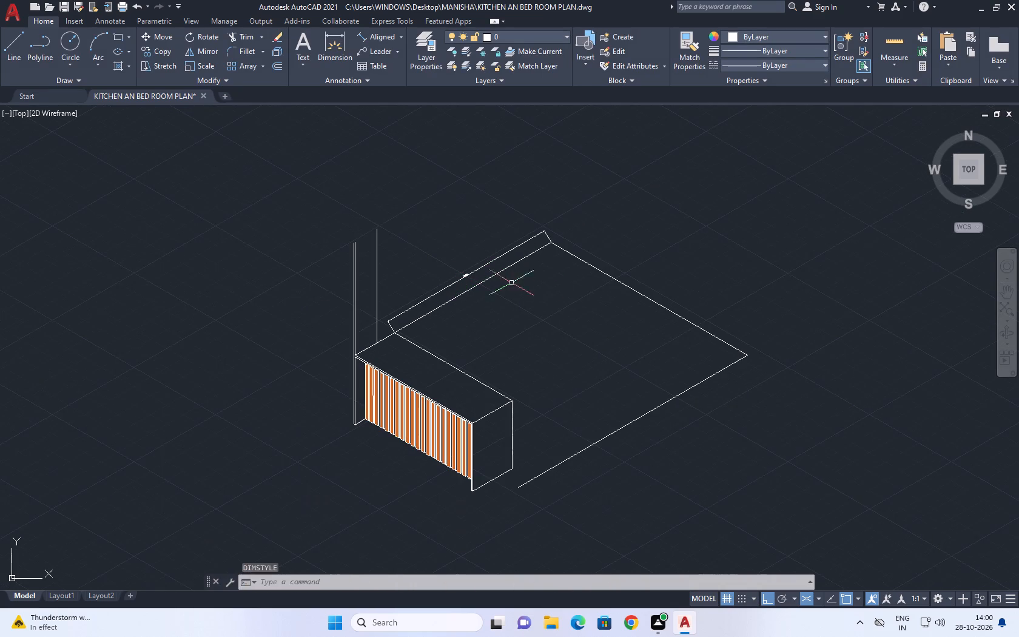
middle_click_drag(542, 285, 505, 272)
type("D")
key("space")
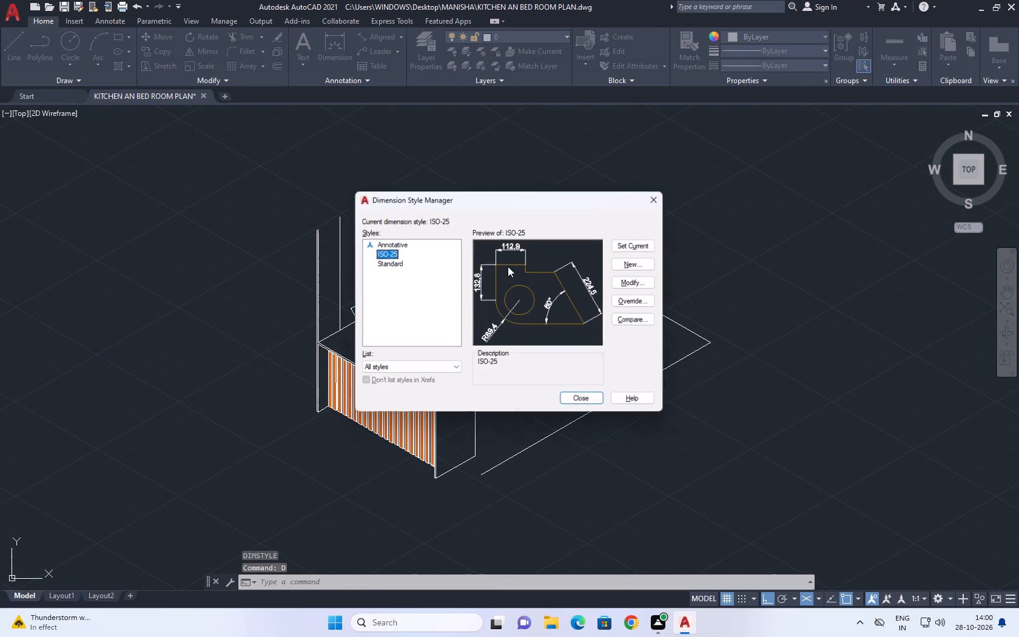
left_click(630, 282)
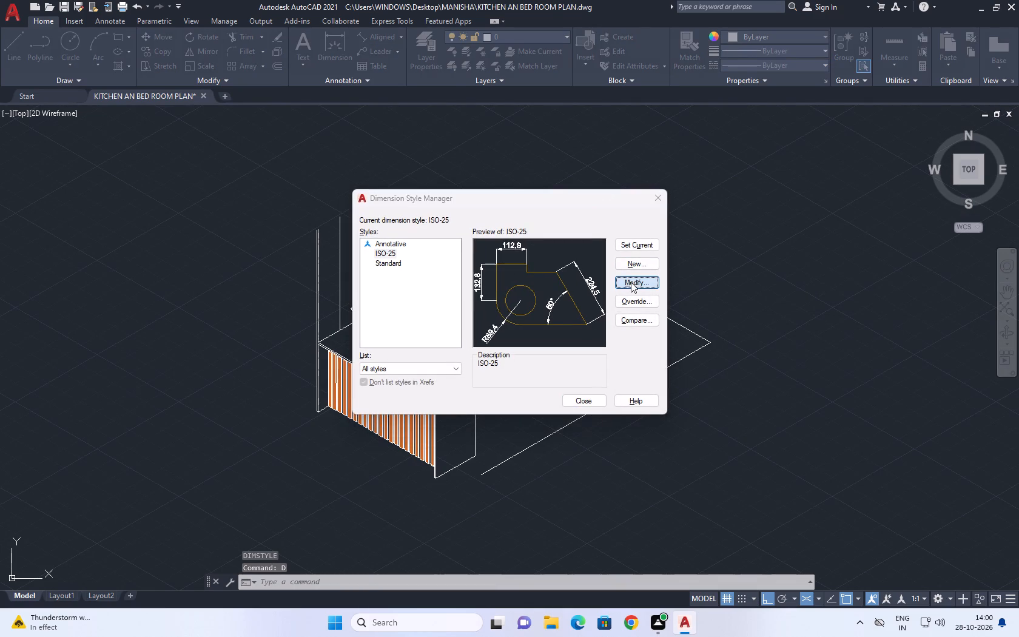
left_click(479, 263)
left_click(479, 263)
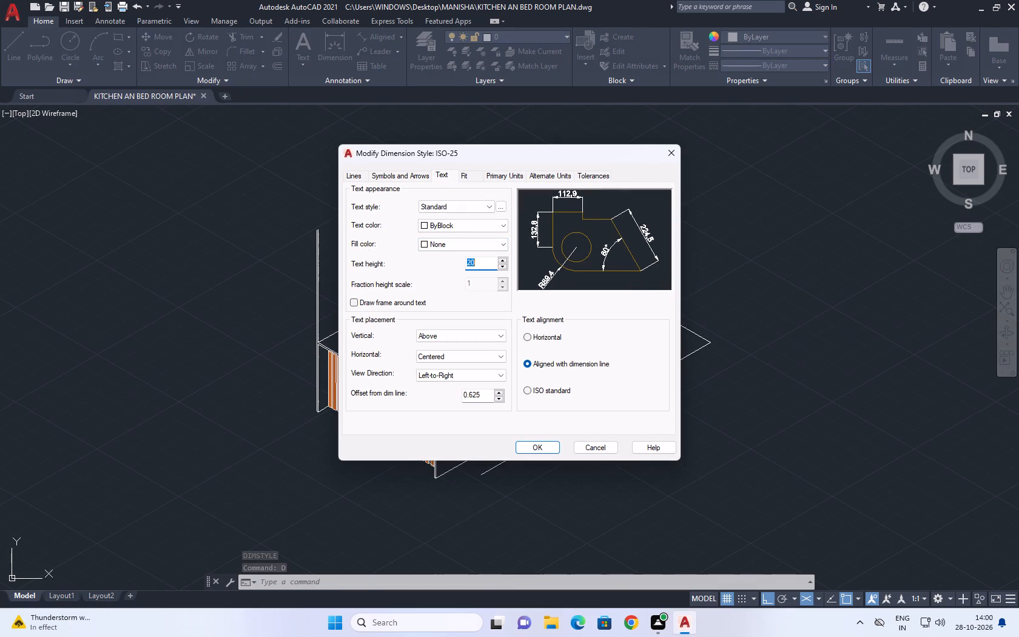
type("50")
key("Return")
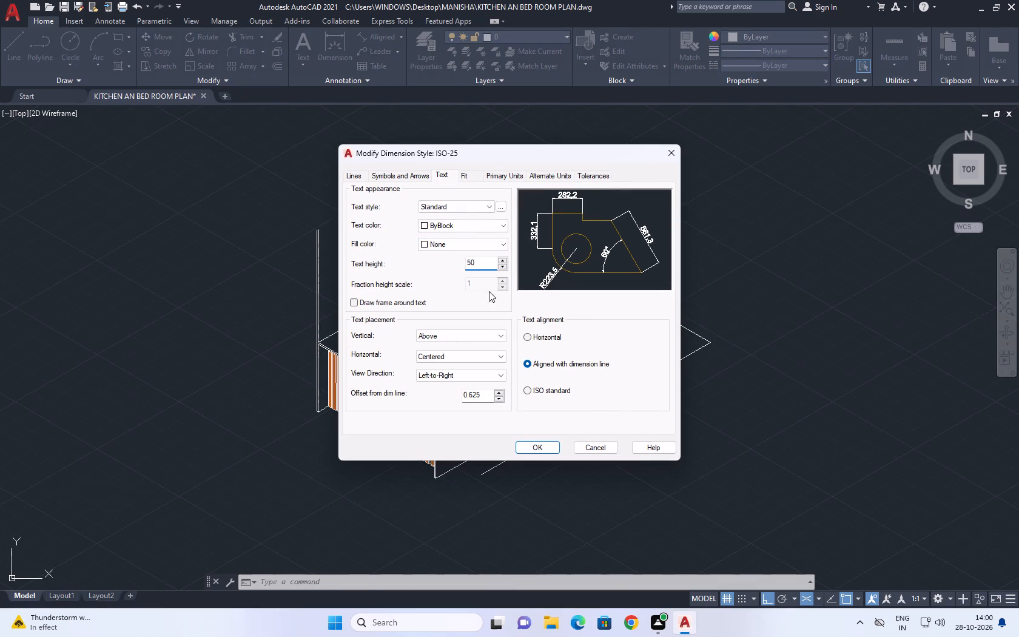
left_click(538, 453)
left_click(645, 245)
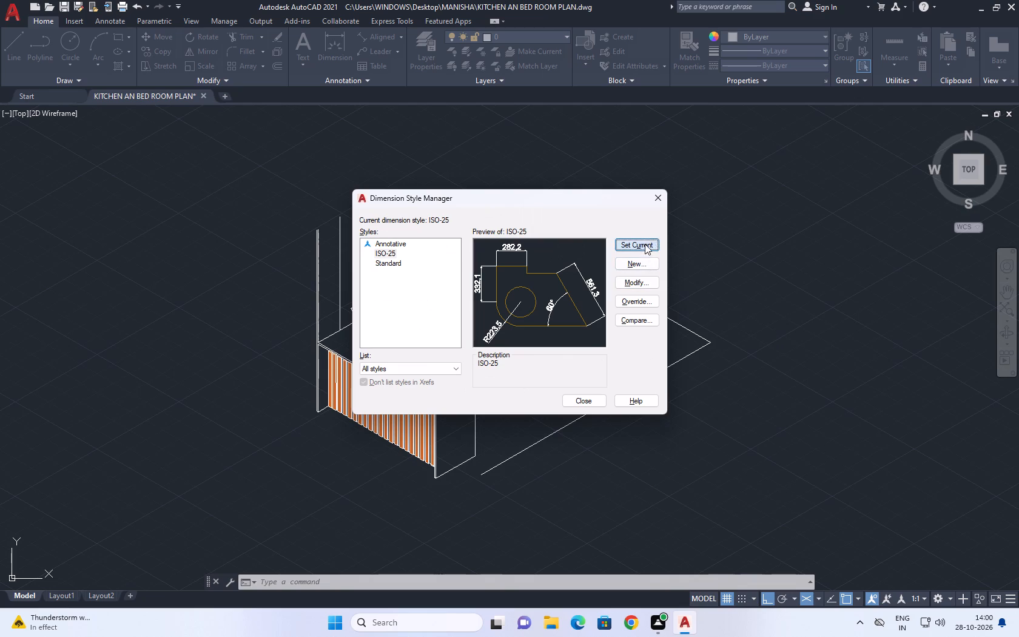
left_click(655, 201)
Add an aligned dimension just outside the outline's back edge, the one parallel to the cabinet's long edges.
middle_click_drag(628, 286, 552, 286)
scroll(327, 263, "up", 3)
middle_click_drag(534, 265, 334, 305)
scroll(270, 302, "down", 5)
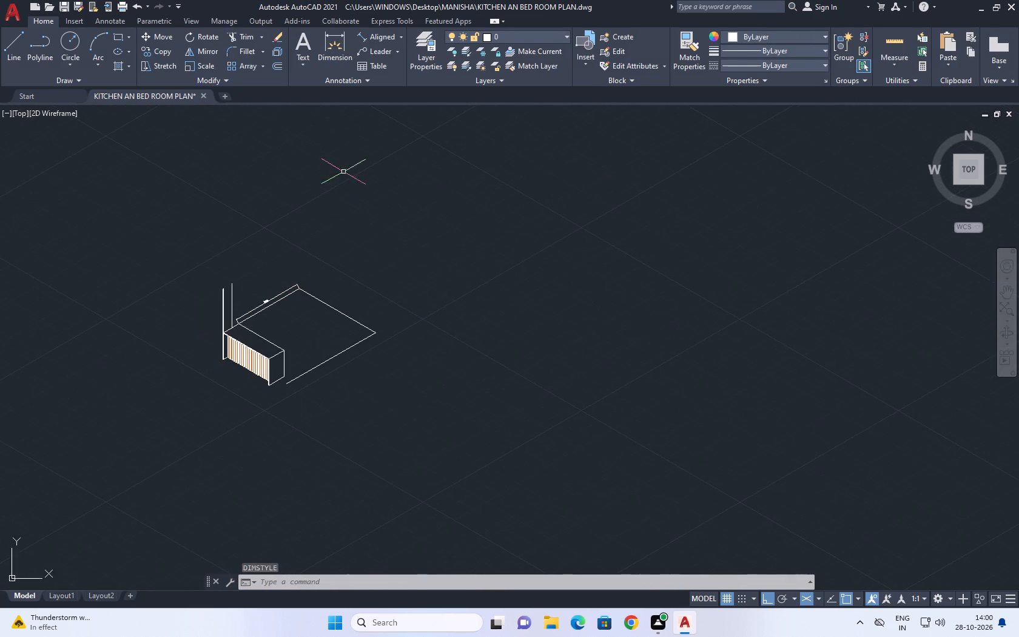
left_click(381, 36)
scroll(297, 311, "up", 2)
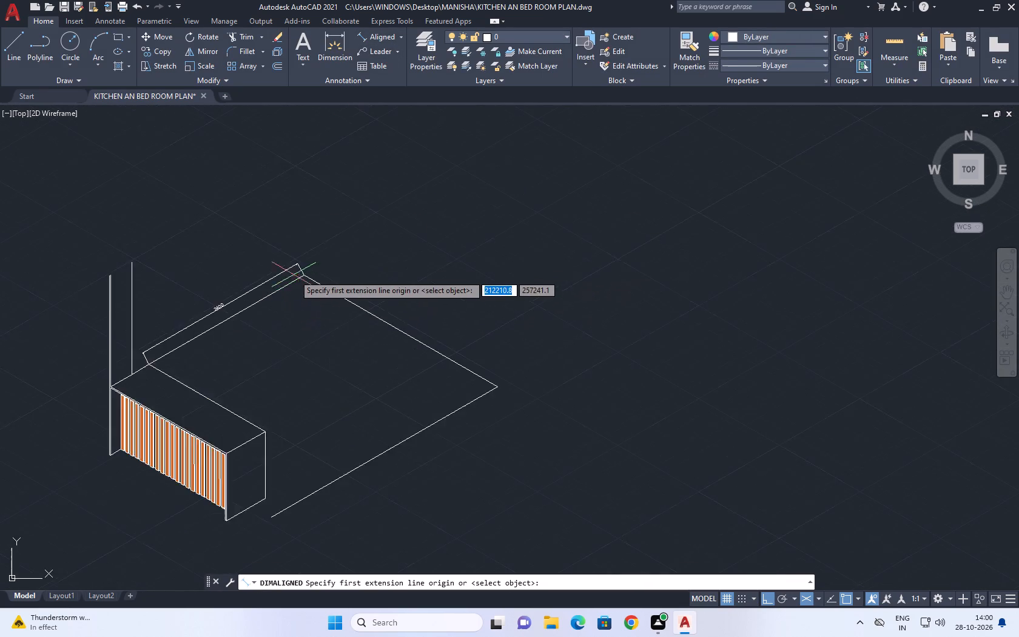
scroll(294, 275, "up", 2)
left_click(309, 274)
scroll(411, 311, "down", 2)
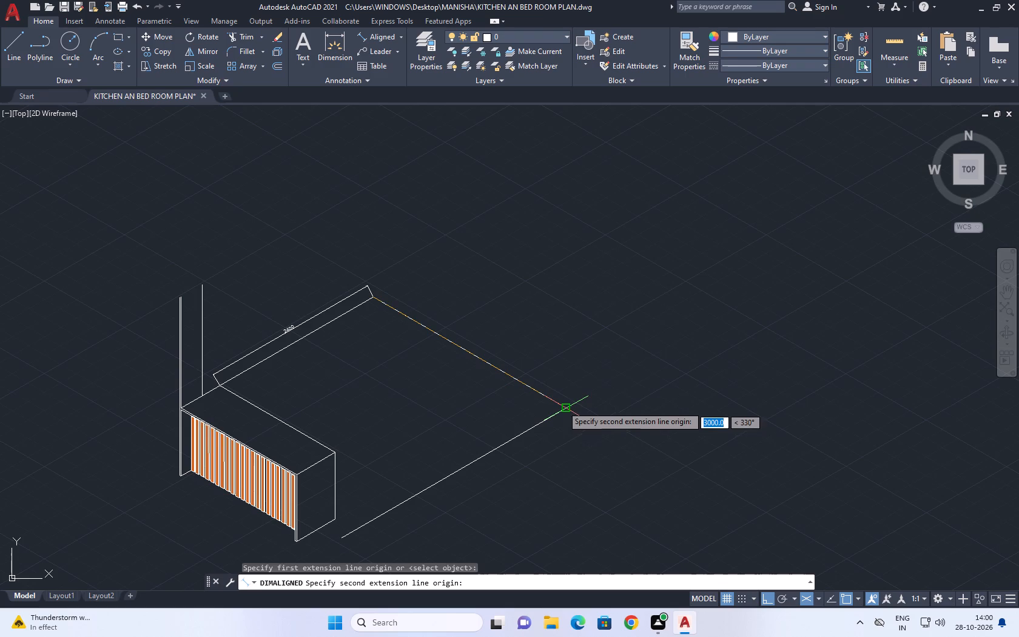
left_click(562, 406)
left_click(568, 393)
Add an aligned dimension just outside the outline edge that runs back toward the cabinet's near end.
scroll(642, 404, "up", 1)
middle_click_drag(713, 420, 684, 351)
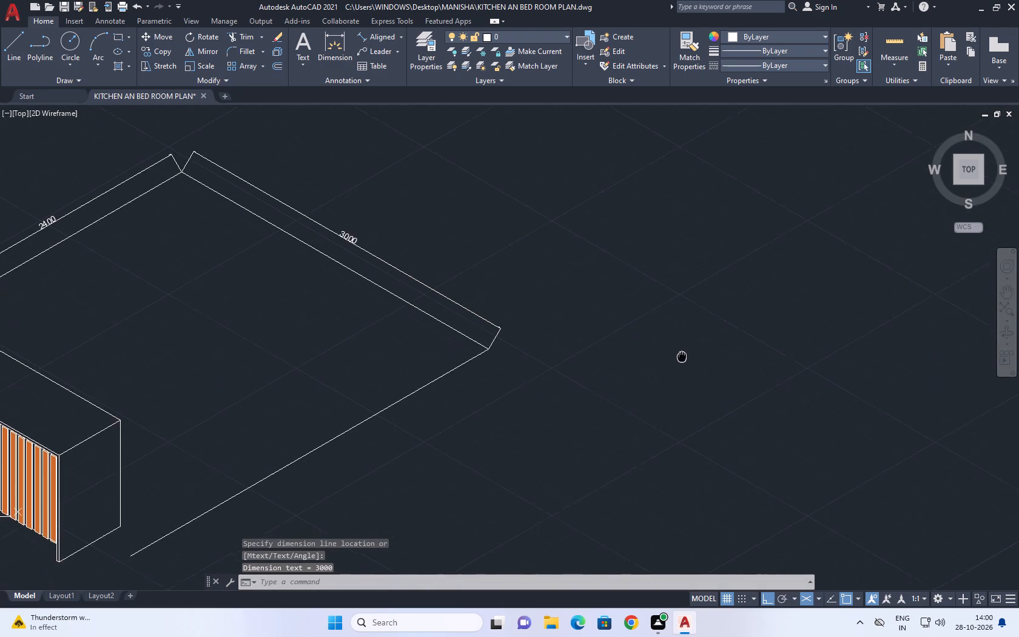
middle_click_drag(684, 351, 699, 331)
middle_click_drag(342, 289, 408, 355)
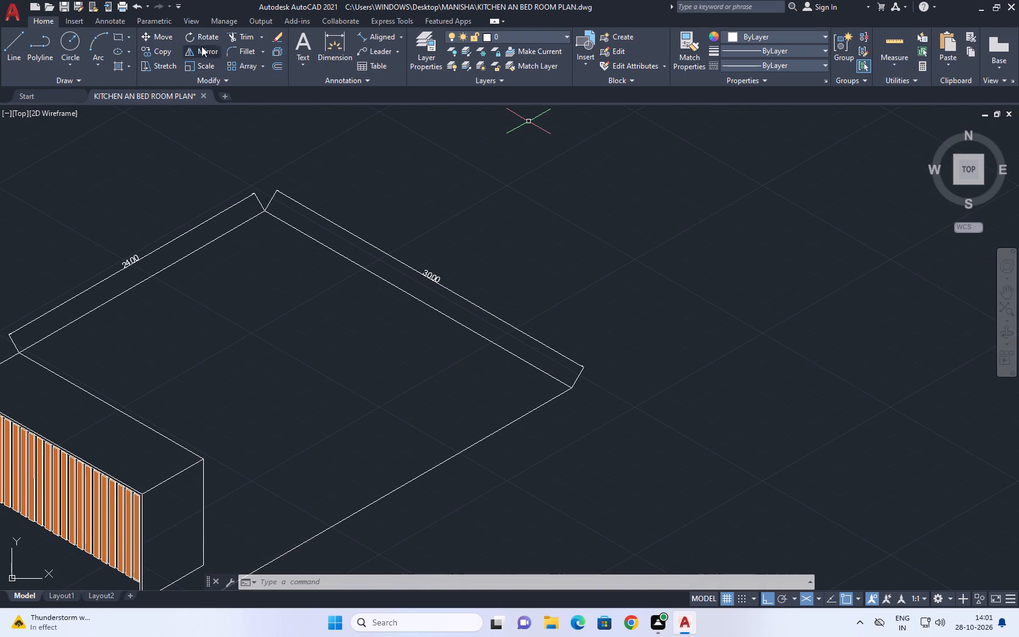
left_click(382, 36)
middle_click_drag(538, 386, 534, 297)
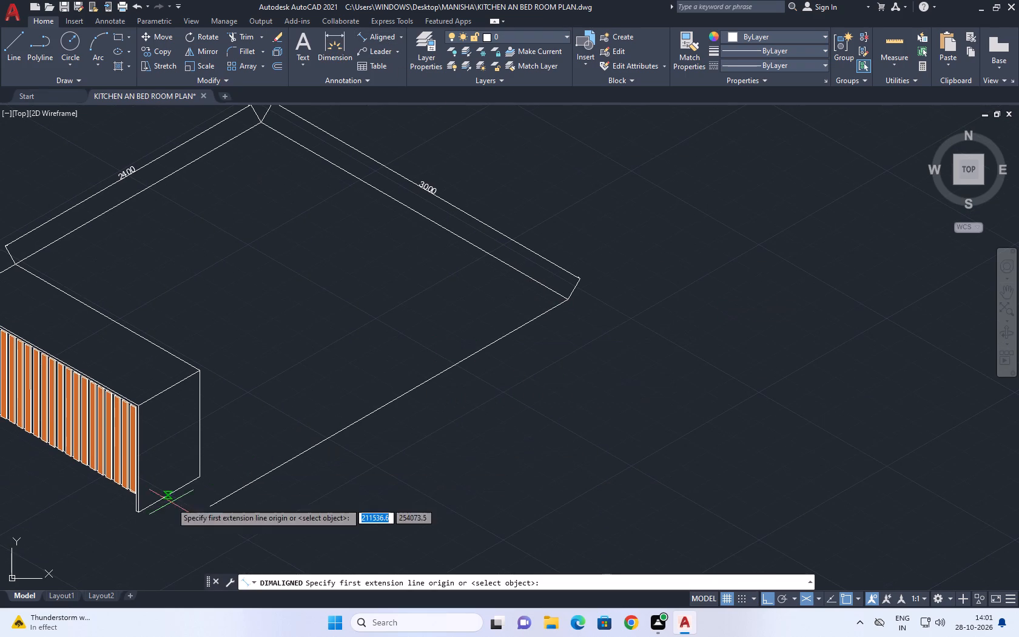
left_click_drag(210, 507, 224, 519)
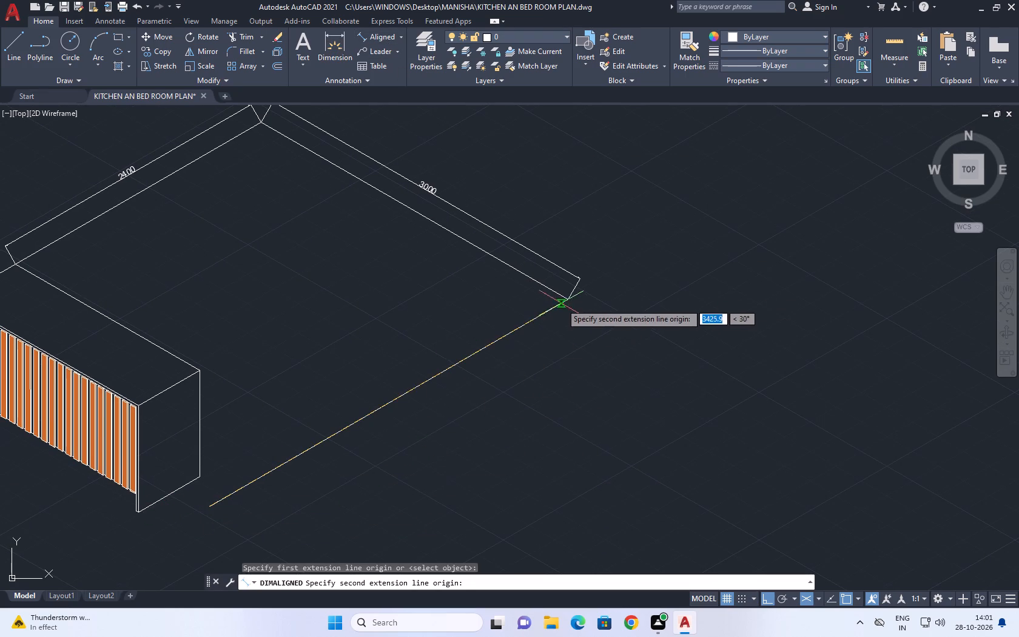
left_click(568, 298)
left_click(579, 315)
Add an aligned dimension along the cabinet top's near short edge, with the dimension line over the cabinet top.
middle_click_drag(497, 303, 532, 361)
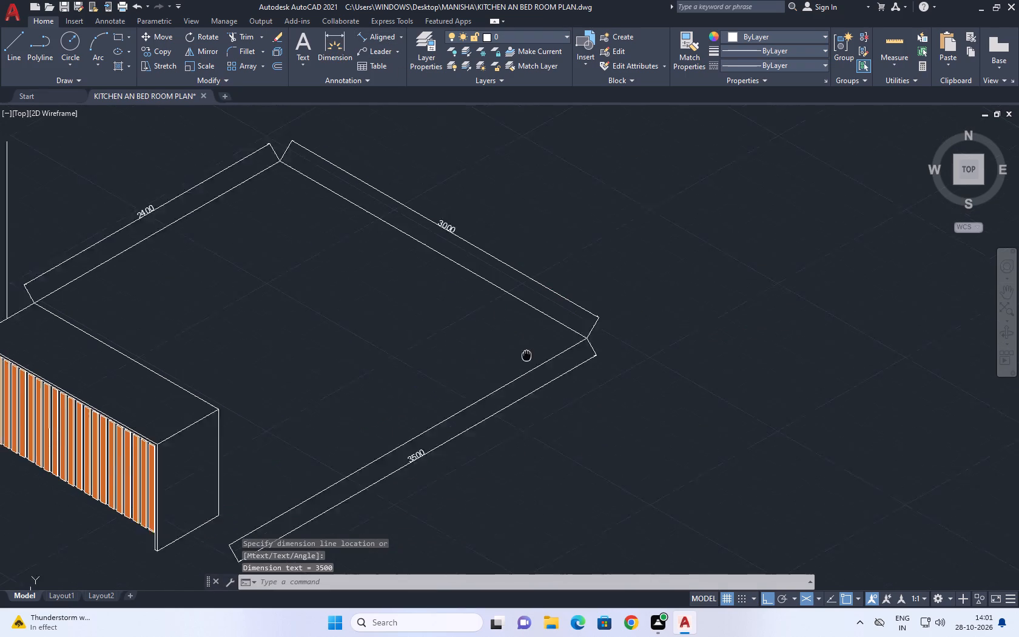
middle_click_drag(532, 361, 542, 332)
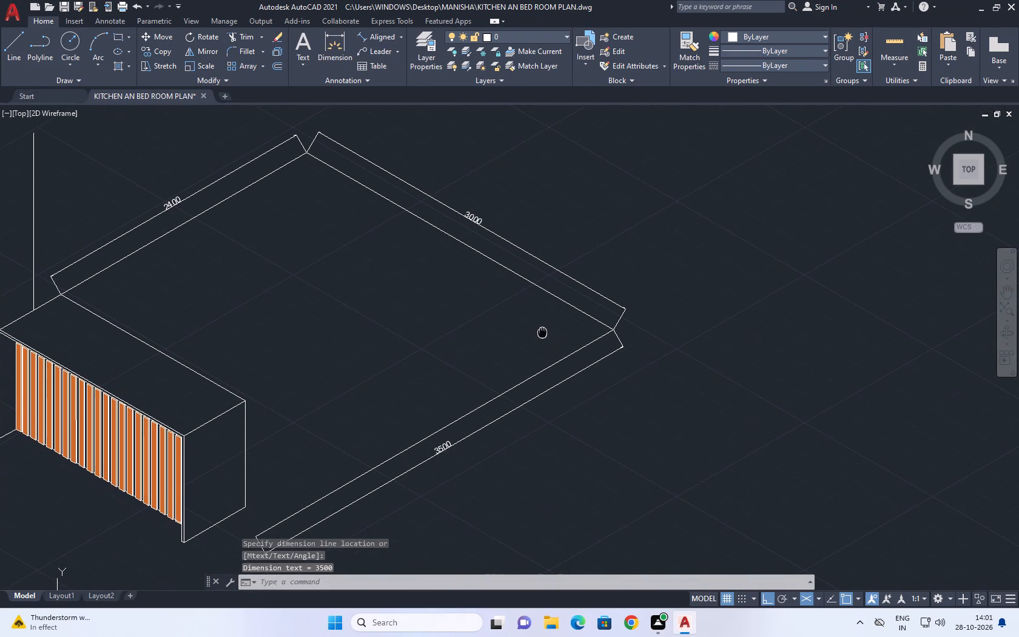
middle_click_drag(542, 332, 541, 332)
middle_click_drag(539, 361, 571, 417)
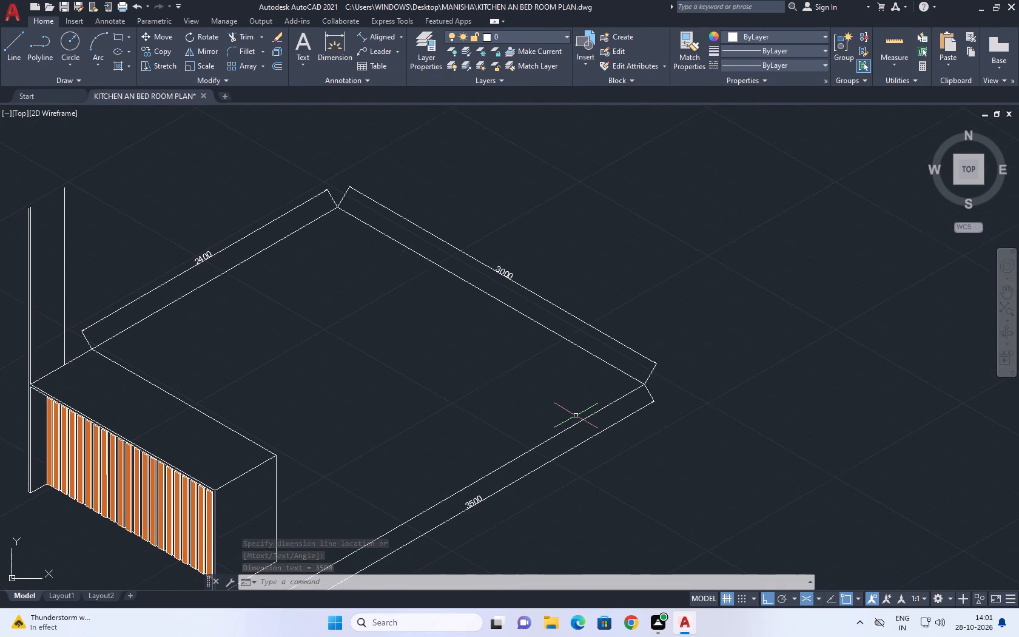
scroll(576, 416, "down", 1)
middle_click_drag(379, 470, 423, 449)
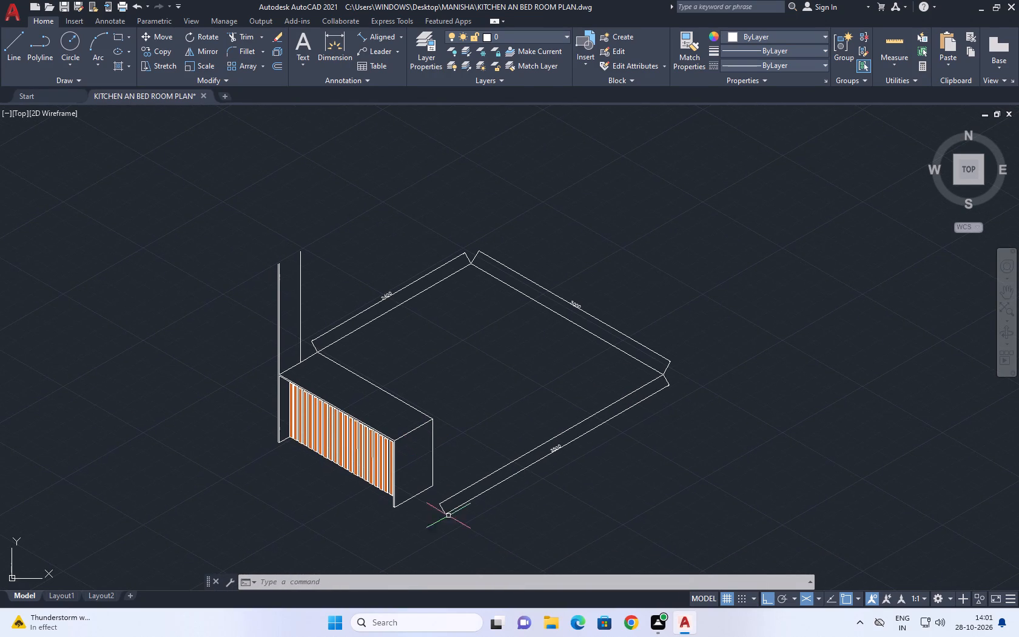
middle_click_drag(431, 471, 440, 484)
left_click(380, 34)
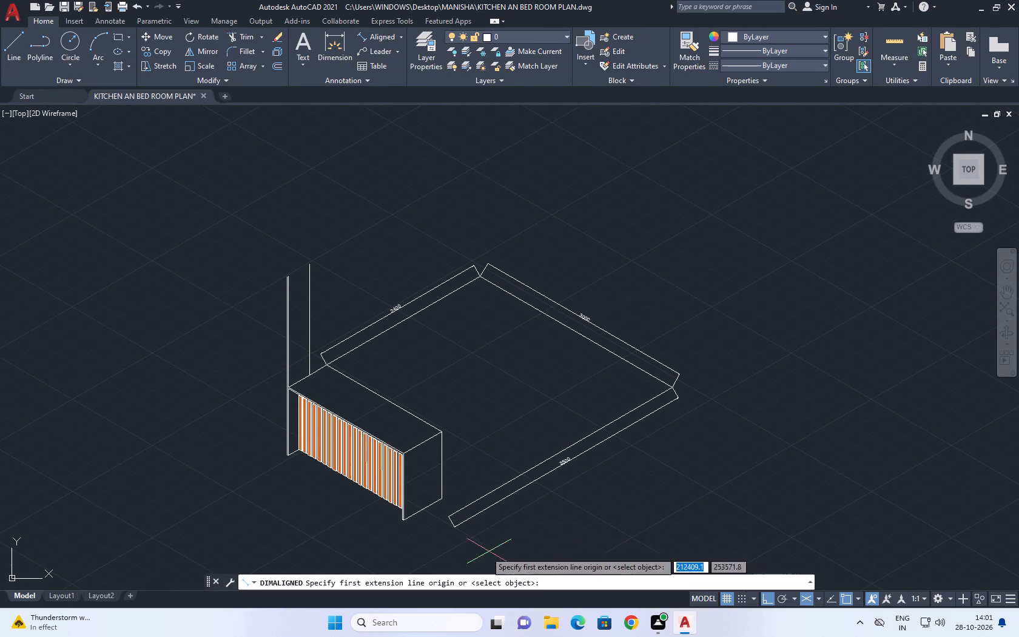
scroll(403, 450, "up", 4)
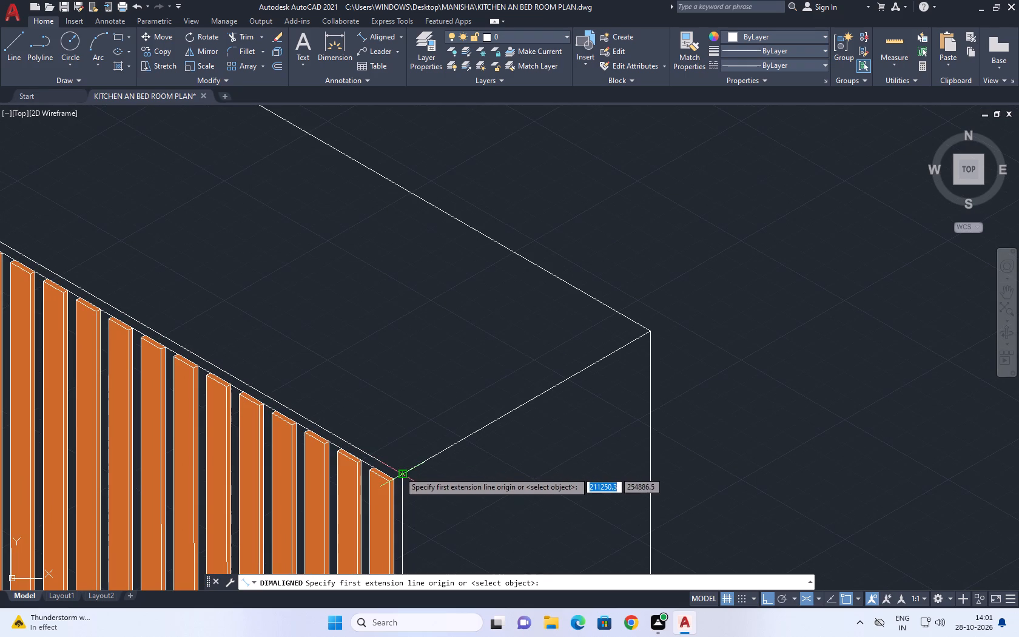
left_click_drag(400, 472, 396, 490)
left_click(652, 332)
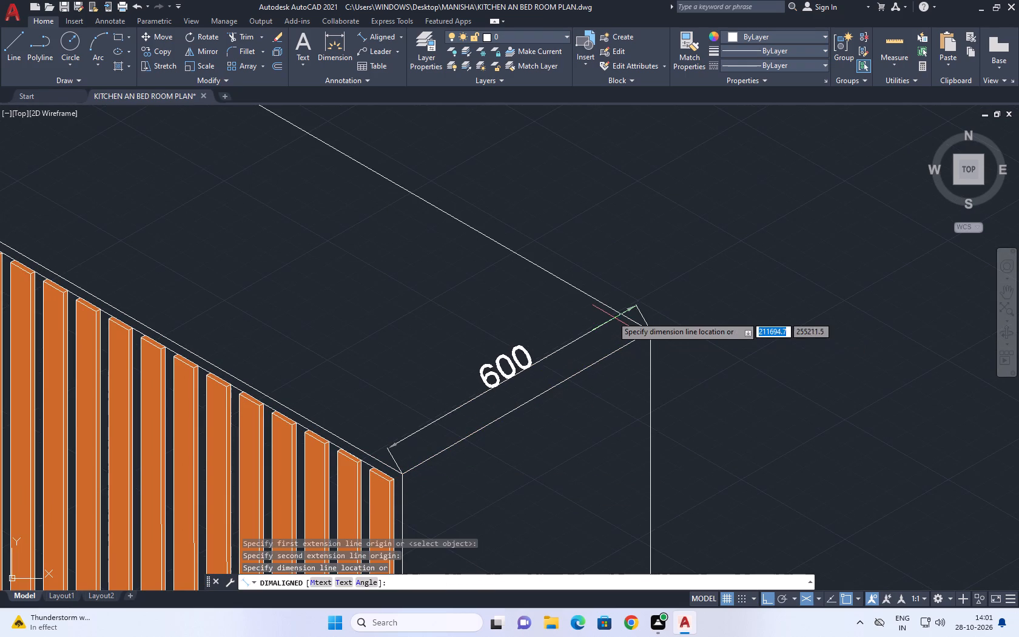
left_click(615, 331)
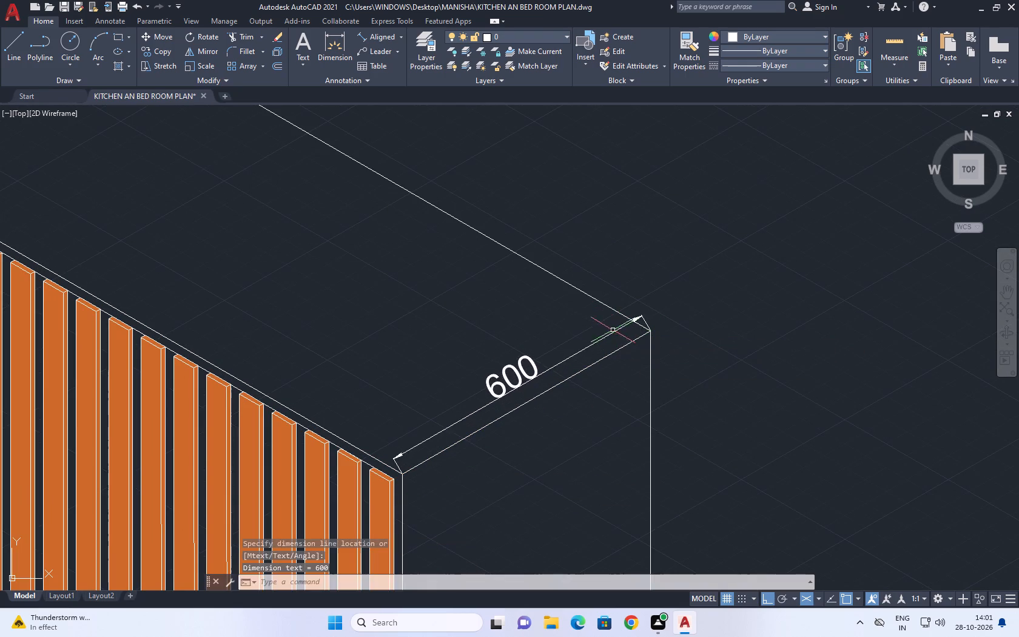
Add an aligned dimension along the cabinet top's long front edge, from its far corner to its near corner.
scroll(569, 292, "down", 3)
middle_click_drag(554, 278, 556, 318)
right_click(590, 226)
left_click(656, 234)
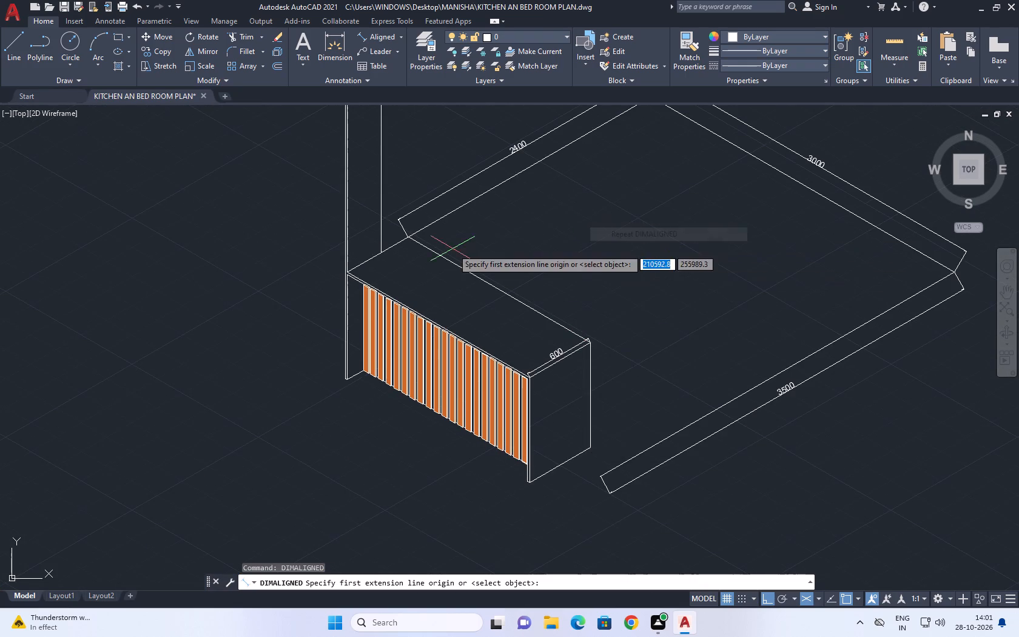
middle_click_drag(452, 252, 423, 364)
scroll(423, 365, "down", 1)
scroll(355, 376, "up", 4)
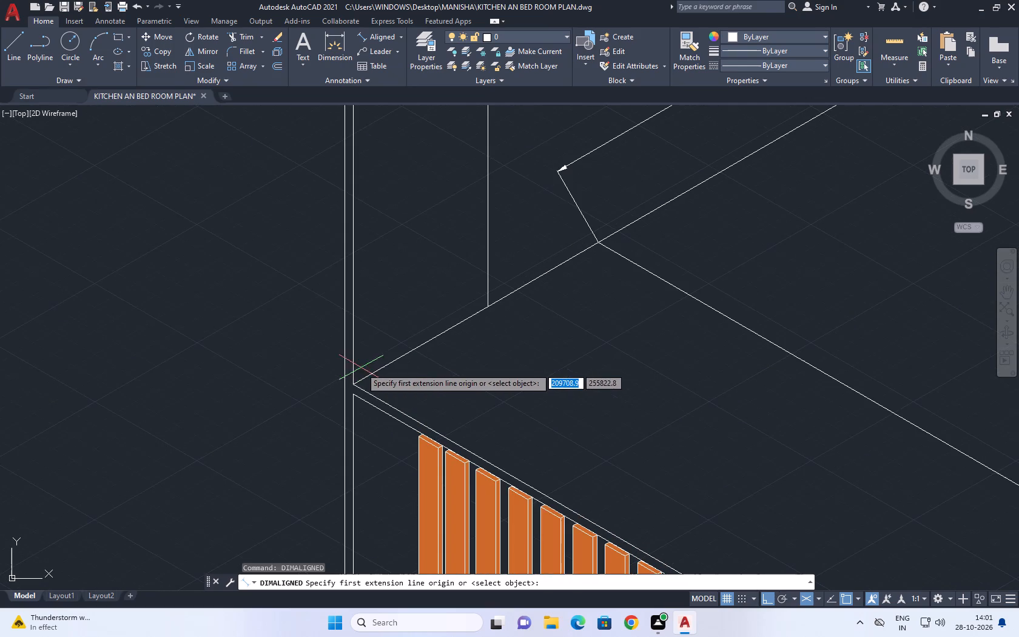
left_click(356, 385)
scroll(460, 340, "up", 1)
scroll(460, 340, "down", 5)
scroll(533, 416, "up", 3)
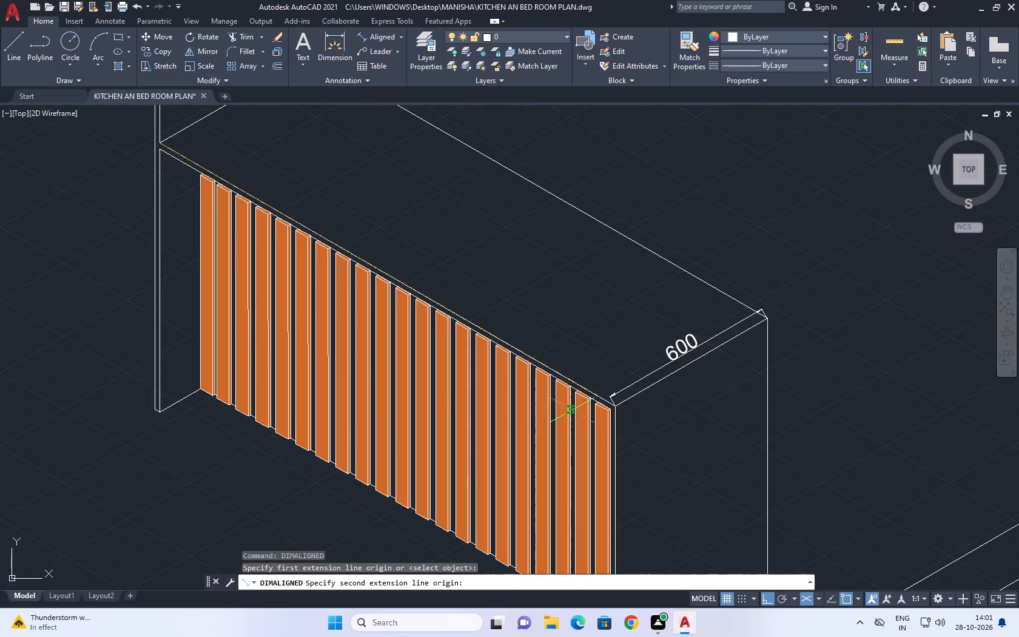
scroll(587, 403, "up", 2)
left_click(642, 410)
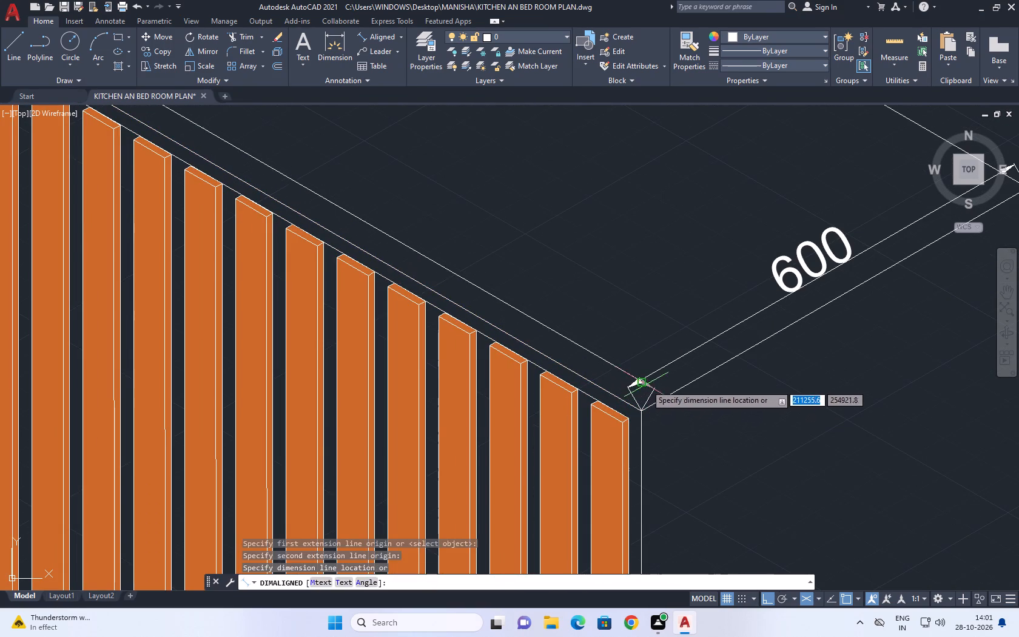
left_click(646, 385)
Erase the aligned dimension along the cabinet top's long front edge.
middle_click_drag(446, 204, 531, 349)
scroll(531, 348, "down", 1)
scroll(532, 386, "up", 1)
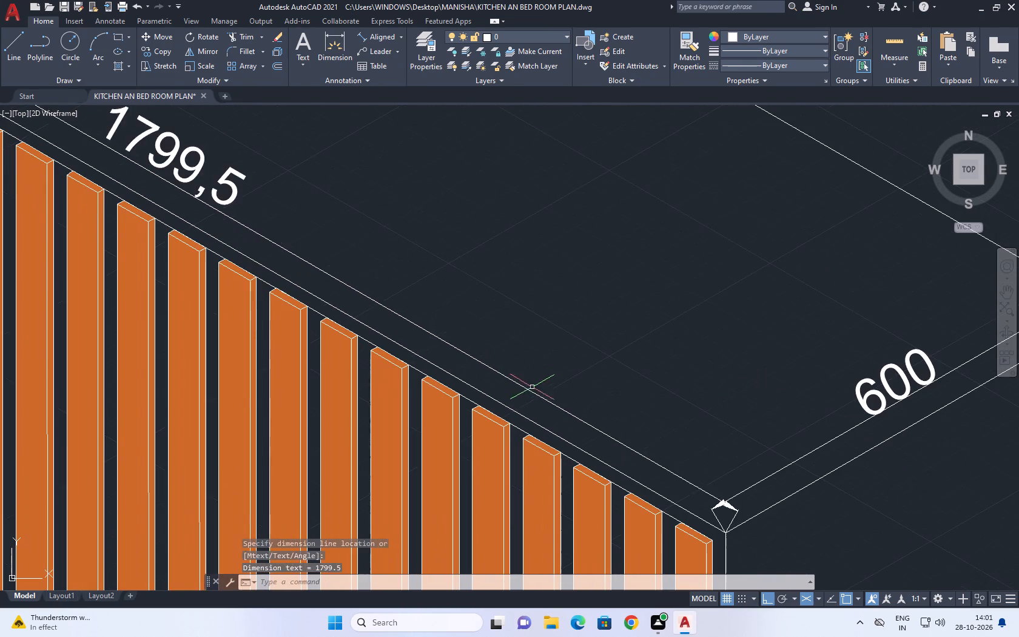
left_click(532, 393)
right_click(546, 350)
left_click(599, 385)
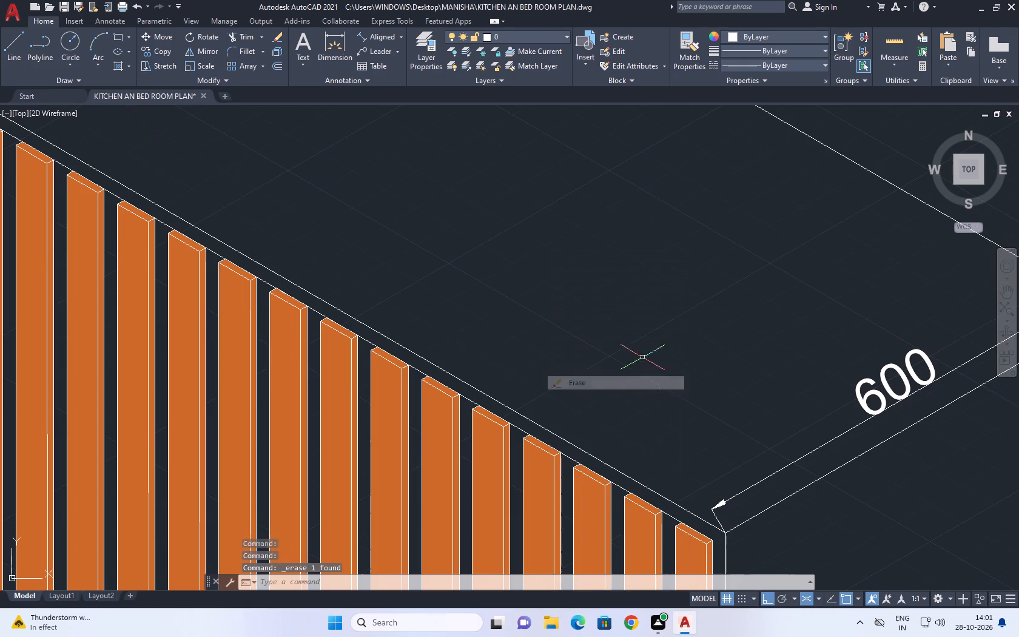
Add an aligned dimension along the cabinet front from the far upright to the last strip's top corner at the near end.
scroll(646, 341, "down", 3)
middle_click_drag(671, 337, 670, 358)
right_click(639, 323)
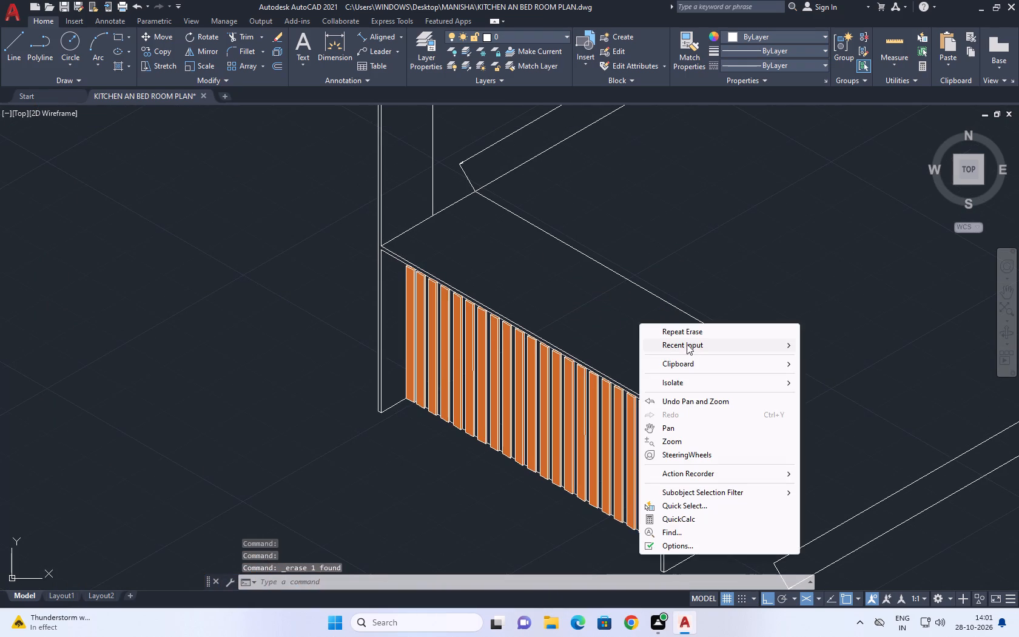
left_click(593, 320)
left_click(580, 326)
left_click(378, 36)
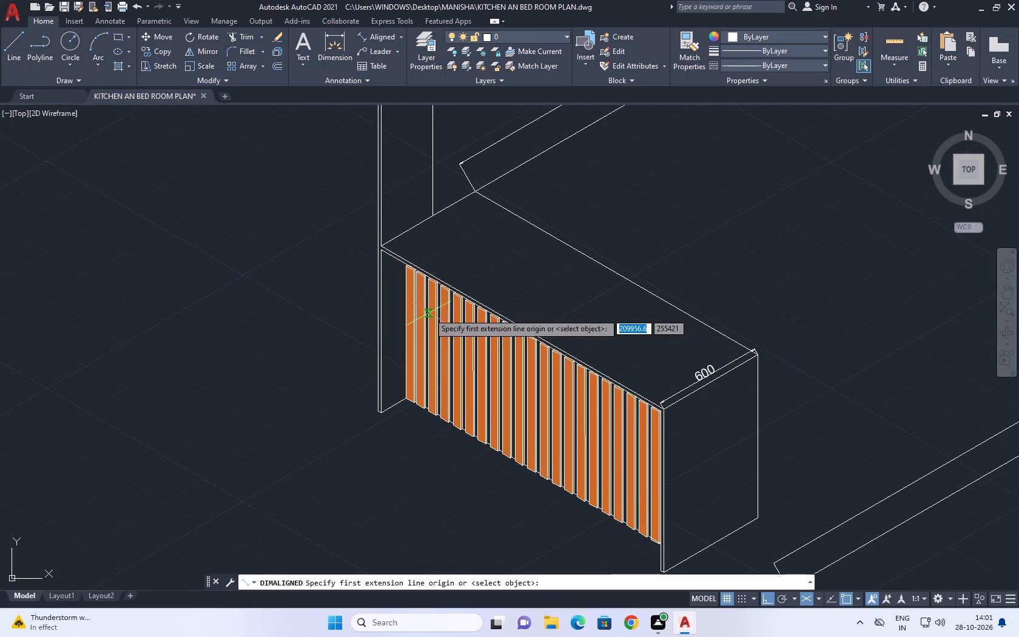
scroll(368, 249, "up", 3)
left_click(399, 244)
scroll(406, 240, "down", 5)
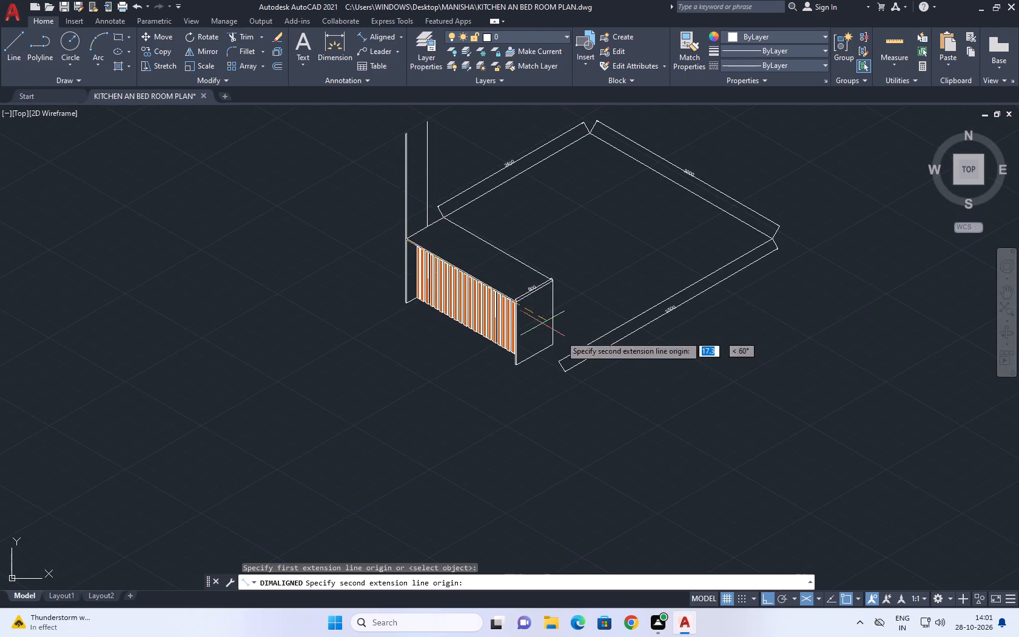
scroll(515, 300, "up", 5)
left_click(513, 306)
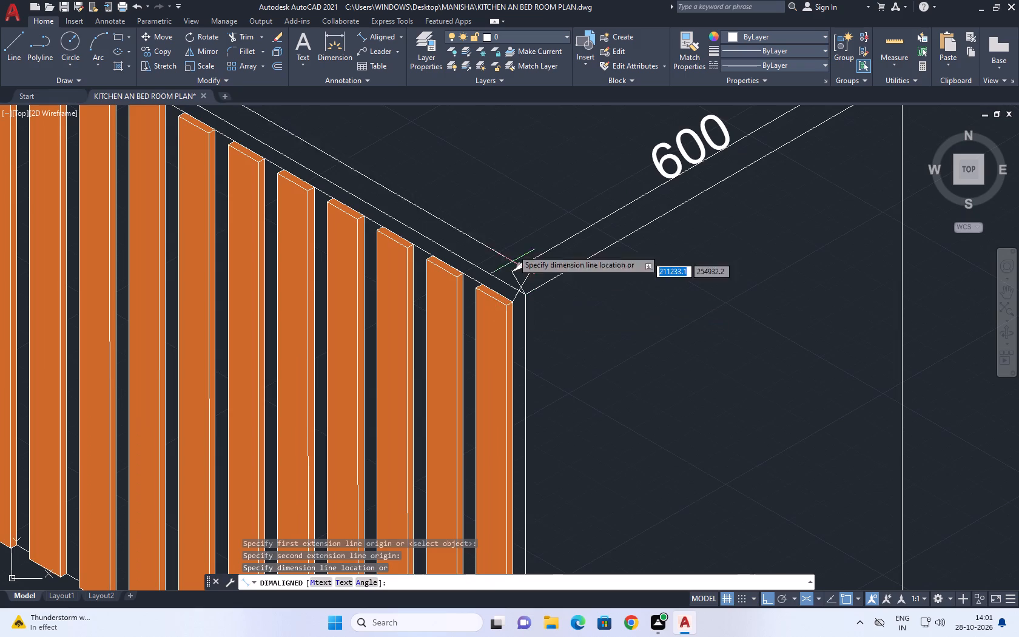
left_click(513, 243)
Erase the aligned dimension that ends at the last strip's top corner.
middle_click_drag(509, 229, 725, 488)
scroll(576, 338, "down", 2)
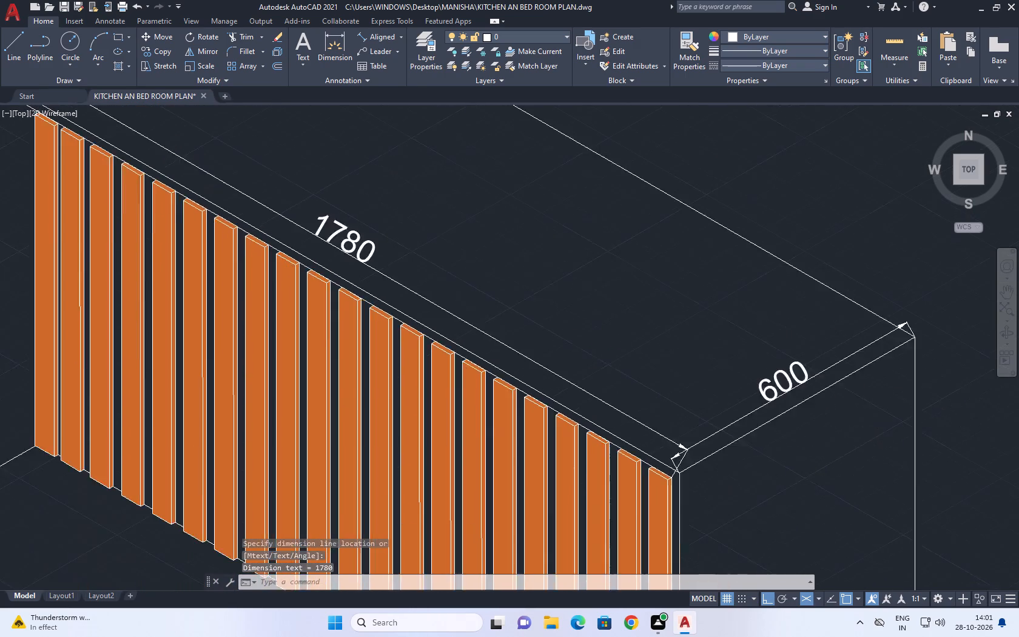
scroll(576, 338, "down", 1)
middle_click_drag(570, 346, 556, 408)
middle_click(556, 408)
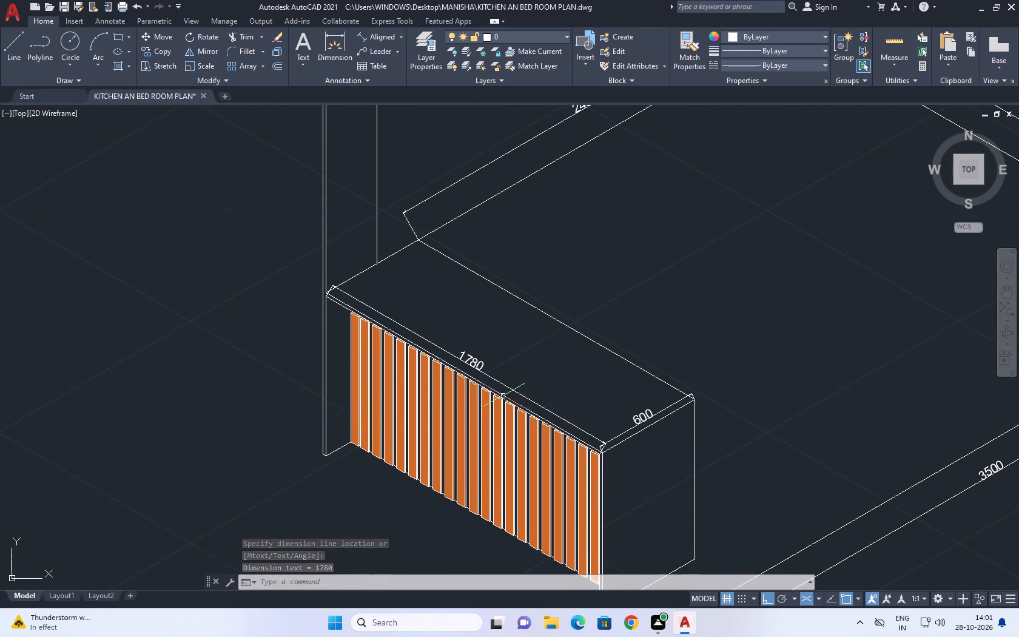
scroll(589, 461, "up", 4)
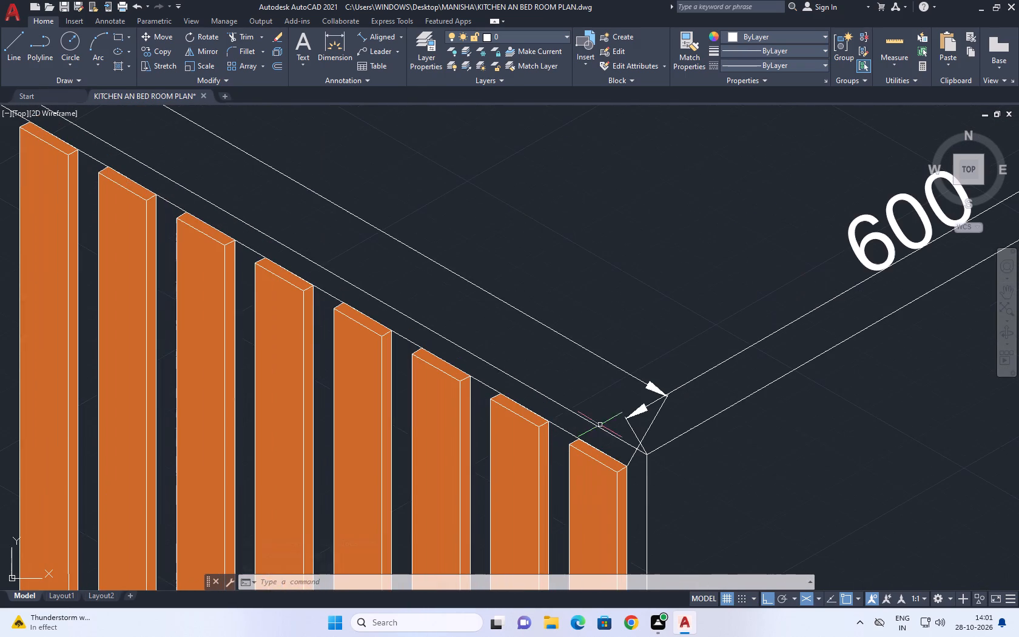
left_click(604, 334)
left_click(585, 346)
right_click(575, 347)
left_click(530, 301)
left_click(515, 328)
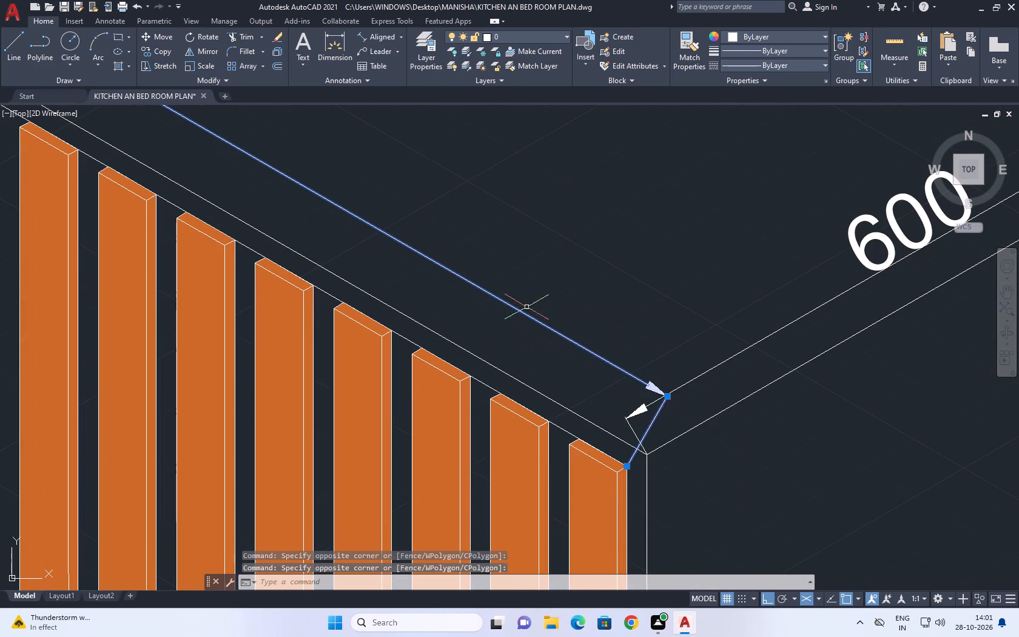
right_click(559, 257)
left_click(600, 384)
Add an aligned dimension over the cabinet top from its near front corner to the far upright's outer edge.
scroll(585, 355, "down", 2)
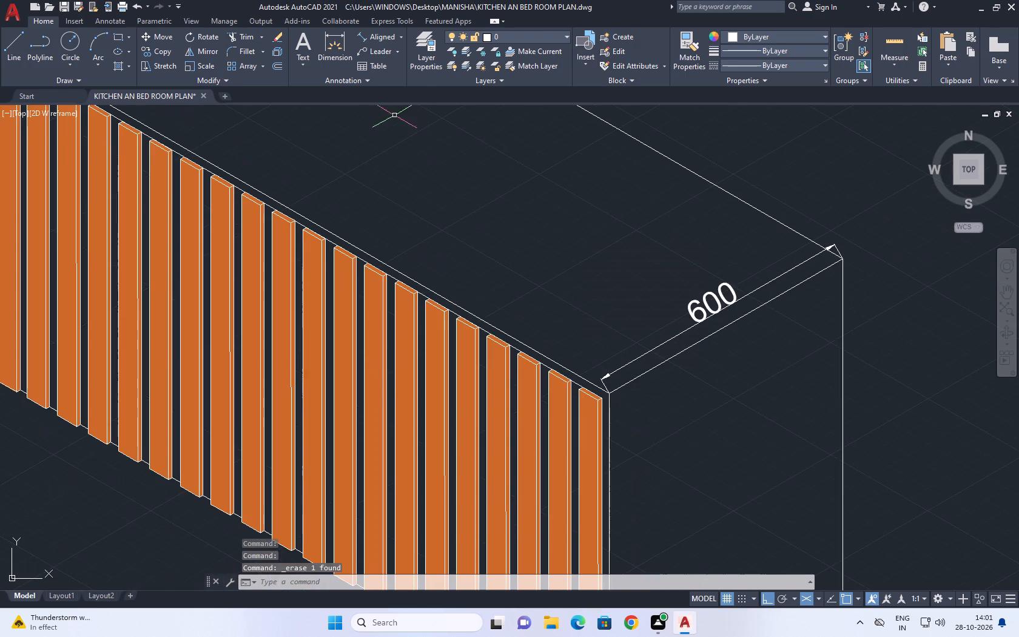
left_click(379, 34)
scroll(597, 401, "up", 1)
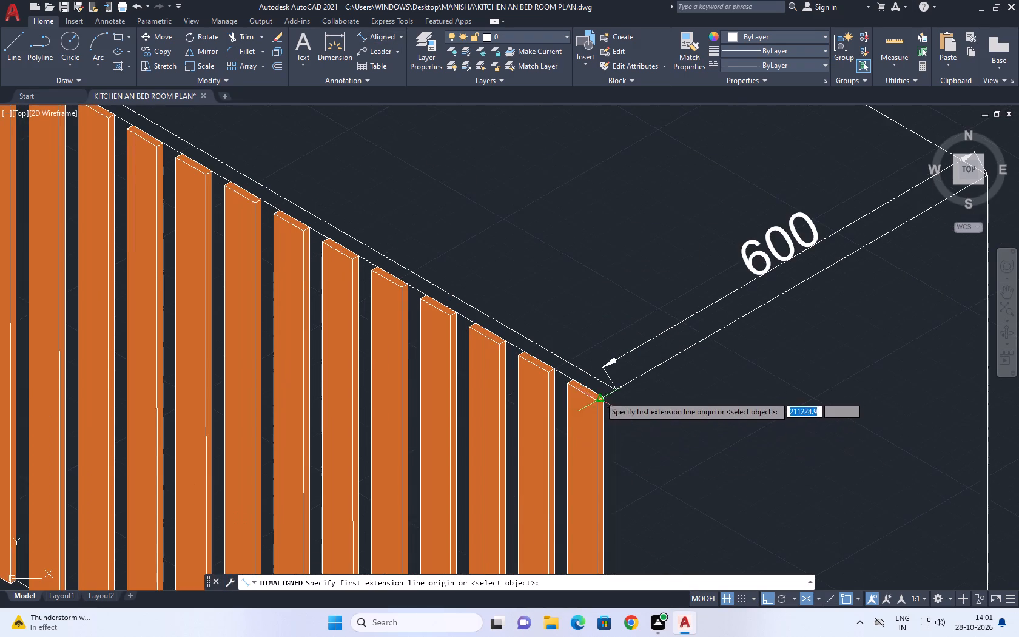
scroll(602, 394, "up", 2)
left_click(634, 385)
scroll(674, 425, "down", 5)
scroll(354, 229, "down", 1)
middle_click_drag(353, 231, 708, 469)
scroll(619, 420, "up", 3)
scroll(683, 477, "up", 2)
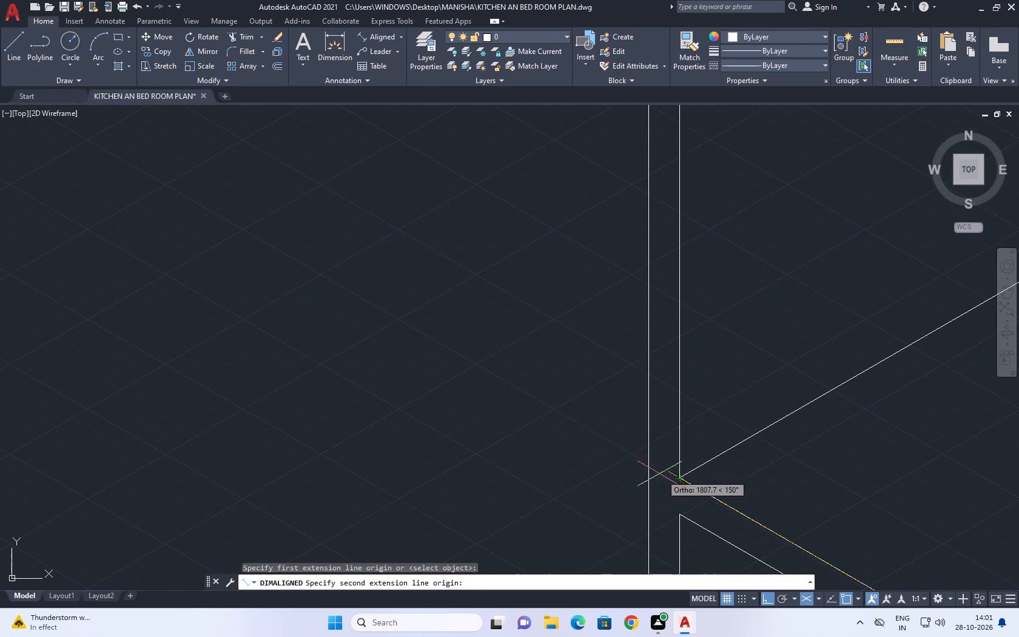
middle_click_drag(645, 459, 493, 389)
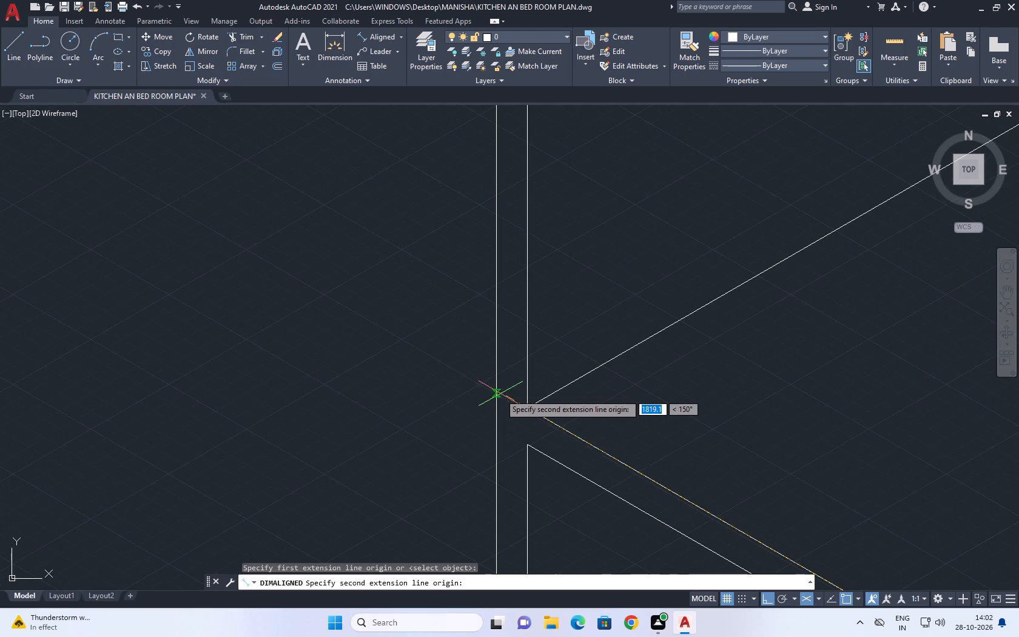
left_click(496, 393)
left_click(548, 328)
Stretch the far end of the cabinet top's front edge line about 53 beyond its corner, past the upright's outer edge.
scroll(448, 318, "down", 5)
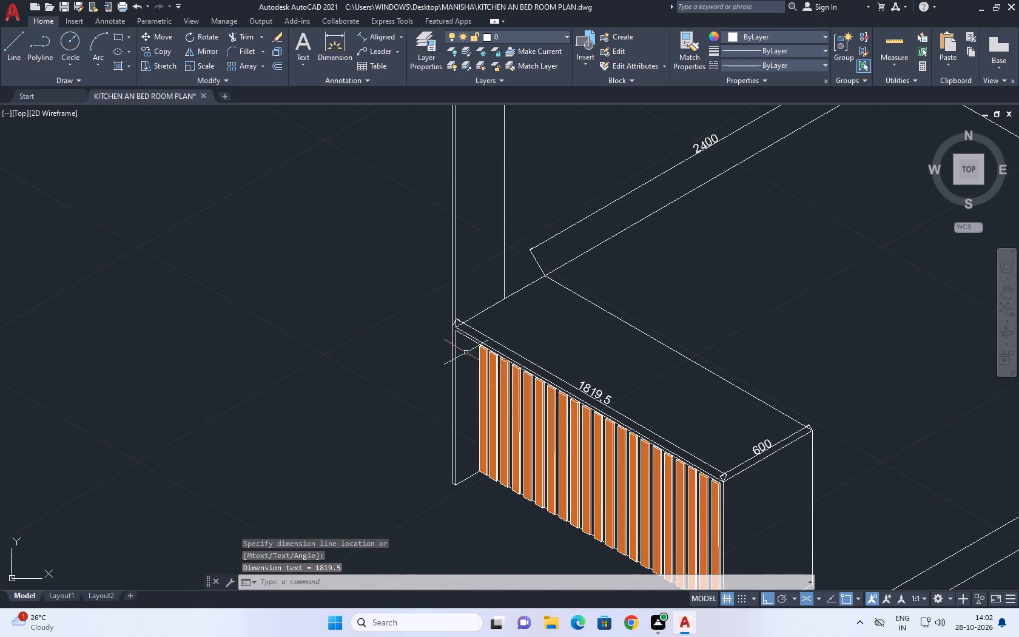
scroll(437, 320, "up", 3)
middle_click_drag(545, 331, 408, 323)
scroll(387, 351, "up", 2)
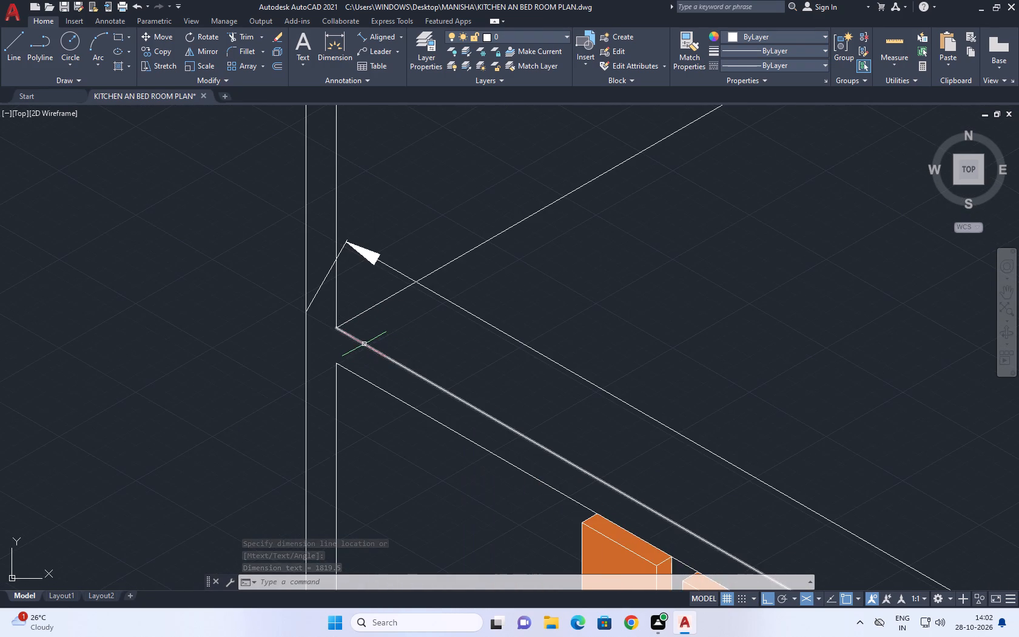
left_click(362, 345)
left_click(335, 327)
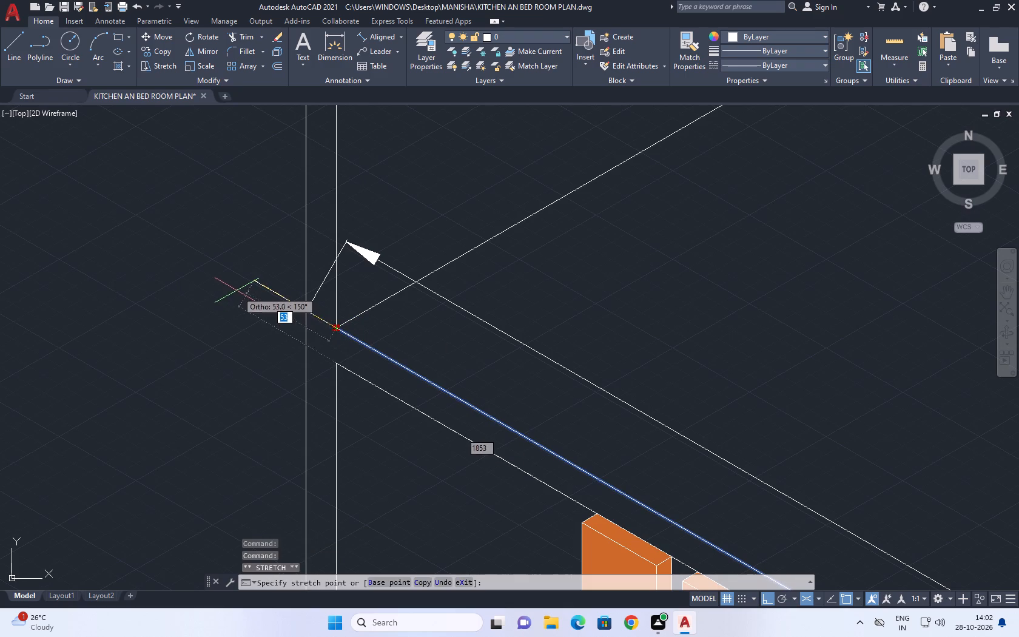
left_click(237, 291)
scroll(311, 311, "up", 6)
scroll(298, 318, "down", 3)
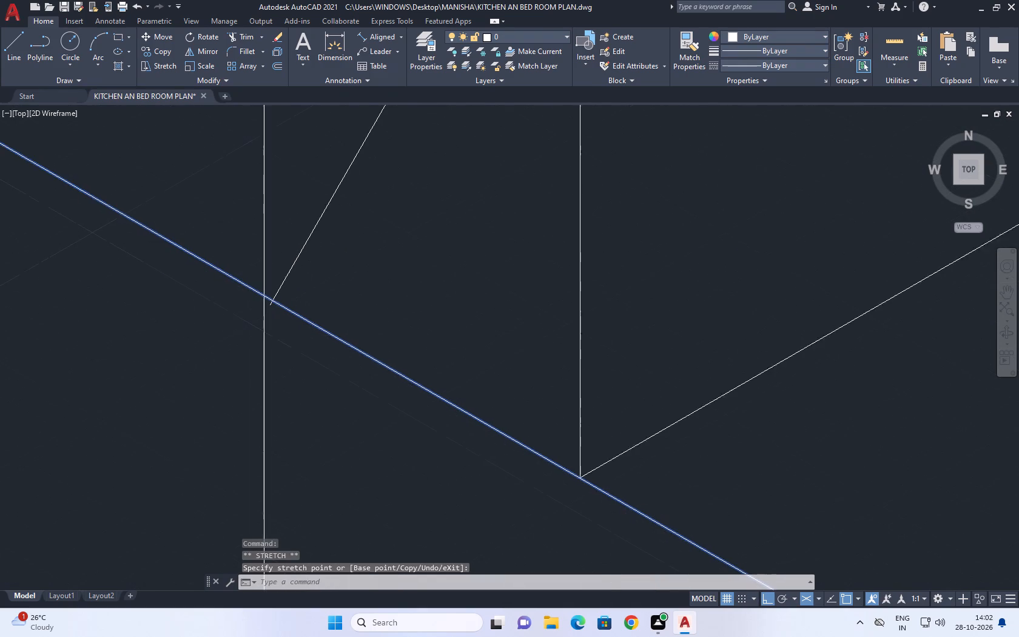
scroll(298, 318, "down", 1)
right_click(482, 351)
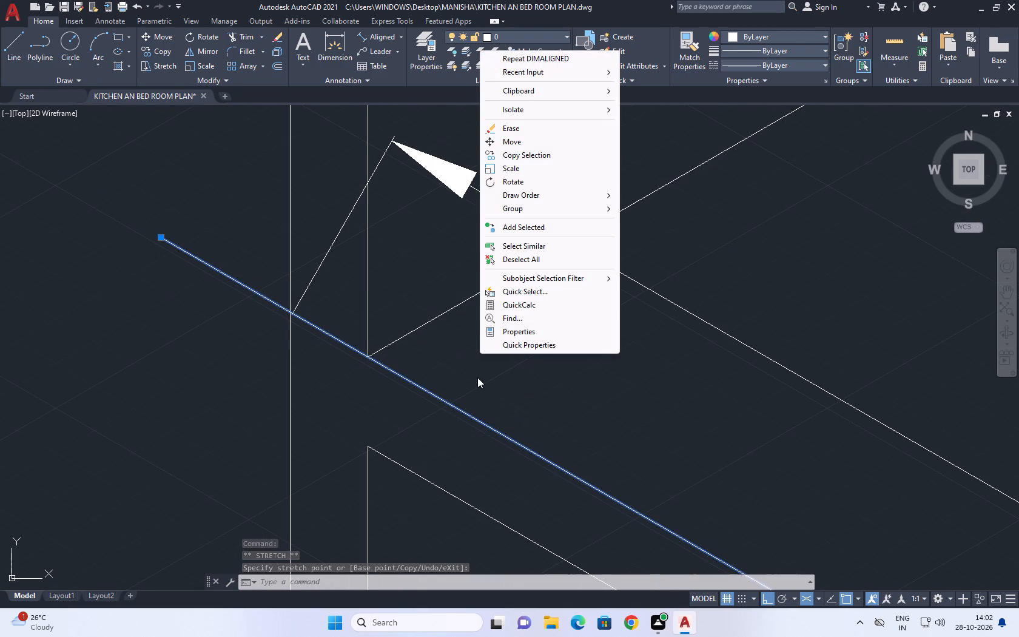
left_click(517, 263)
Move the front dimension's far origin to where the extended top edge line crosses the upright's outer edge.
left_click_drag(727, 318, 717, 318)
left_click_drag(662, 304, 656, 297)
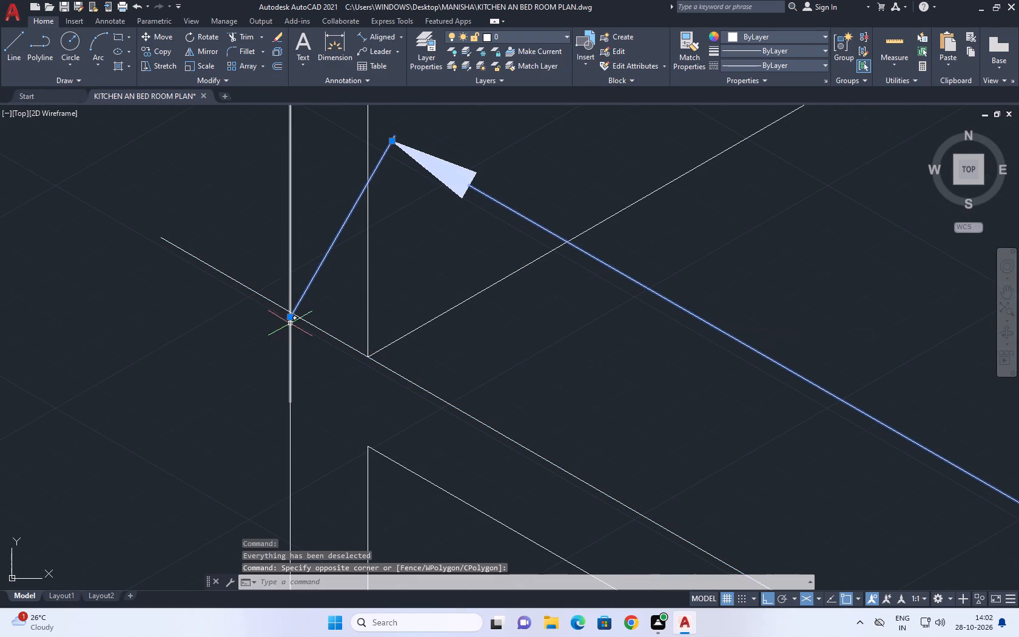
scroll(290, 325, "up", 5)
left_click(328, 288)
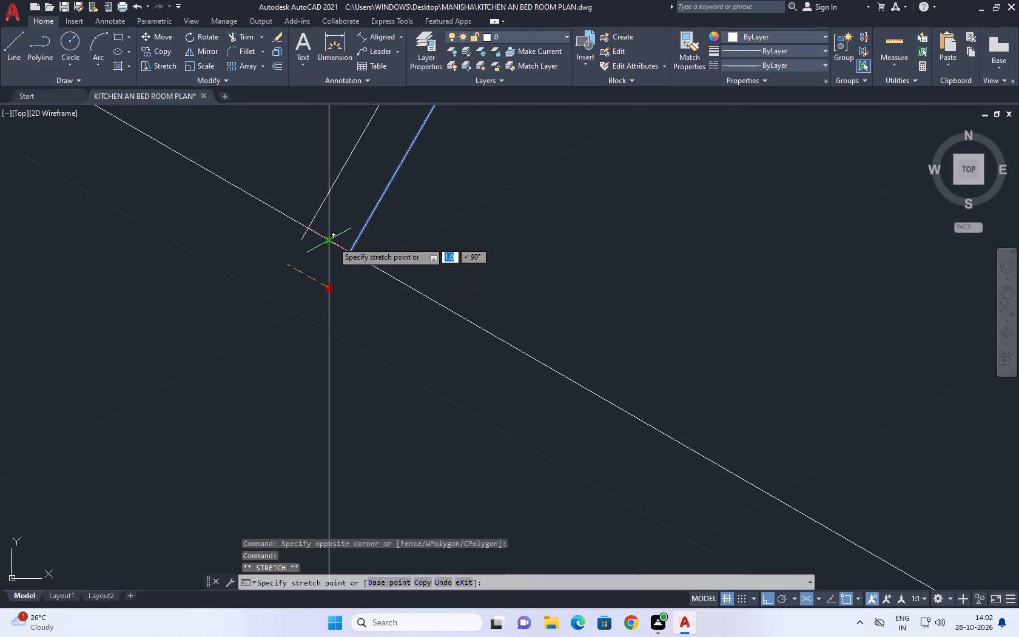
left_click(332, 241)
Stretch the far end of the lower front line, just above the strips, past the upright's outer edge.
scroll(302, 332, "down", 11)
middle_click_drag(444, 380, 310, 218)
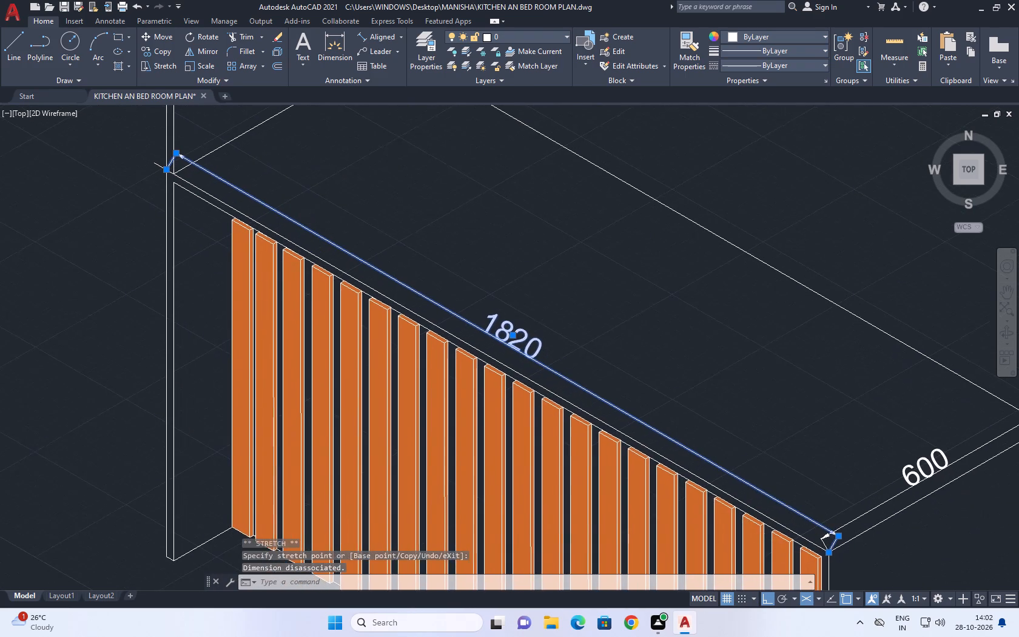
middle_click_drag(310, 218, 303, 218)
scroll(302, 212, "down", 1)
middle_click(308, 229)
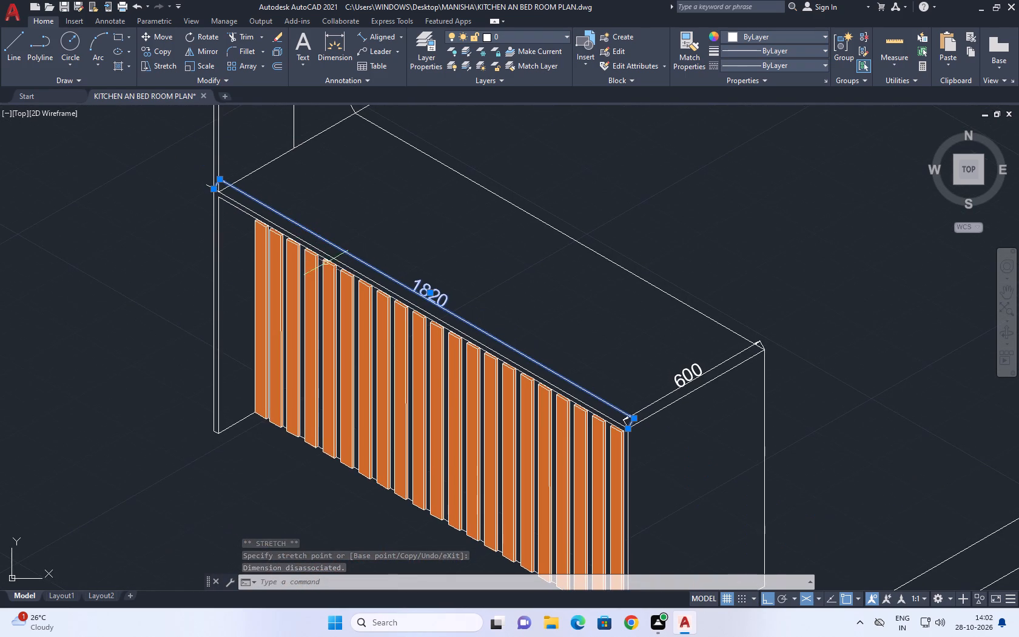
scroll(198, 191, "up", 3)
middle_click_drag(263, 183, 277, 289)
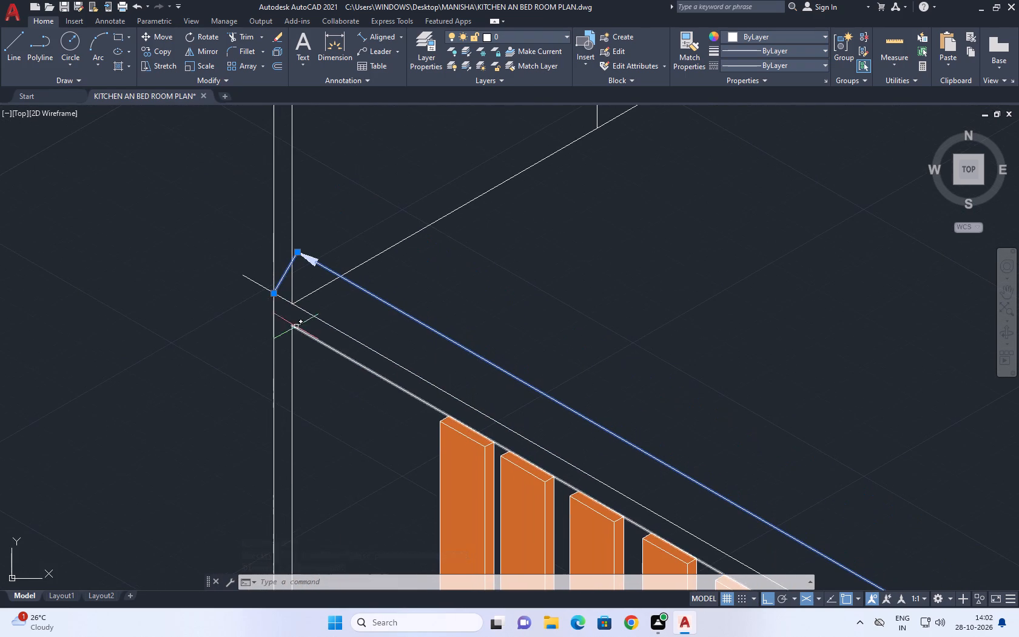
left_click_drag(304, 329, 302, 335)
left_click(296, 347)
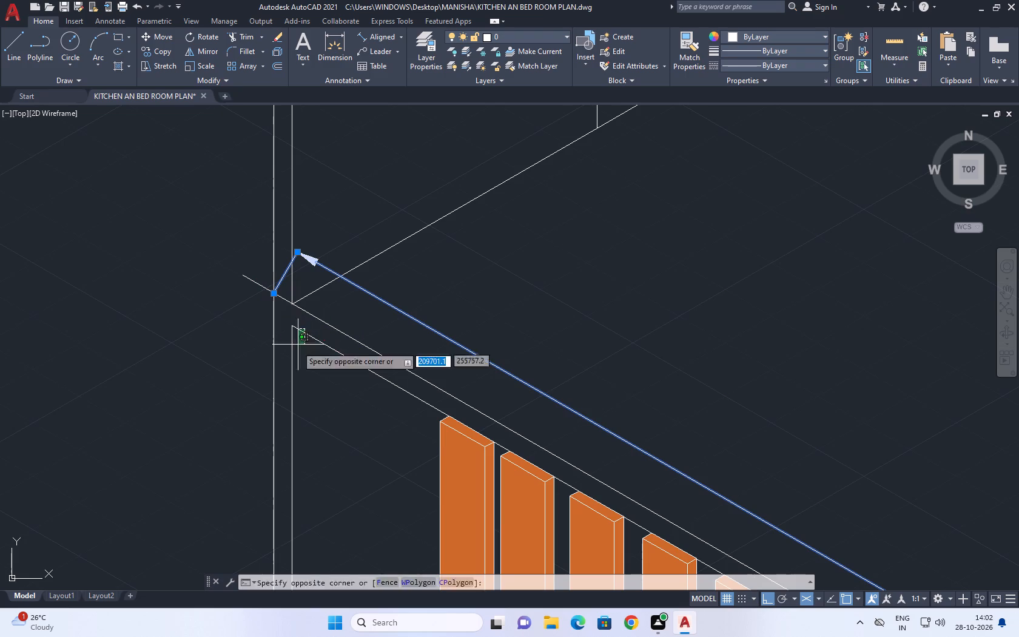
left_click(294, 326)
left_click(230, 308)
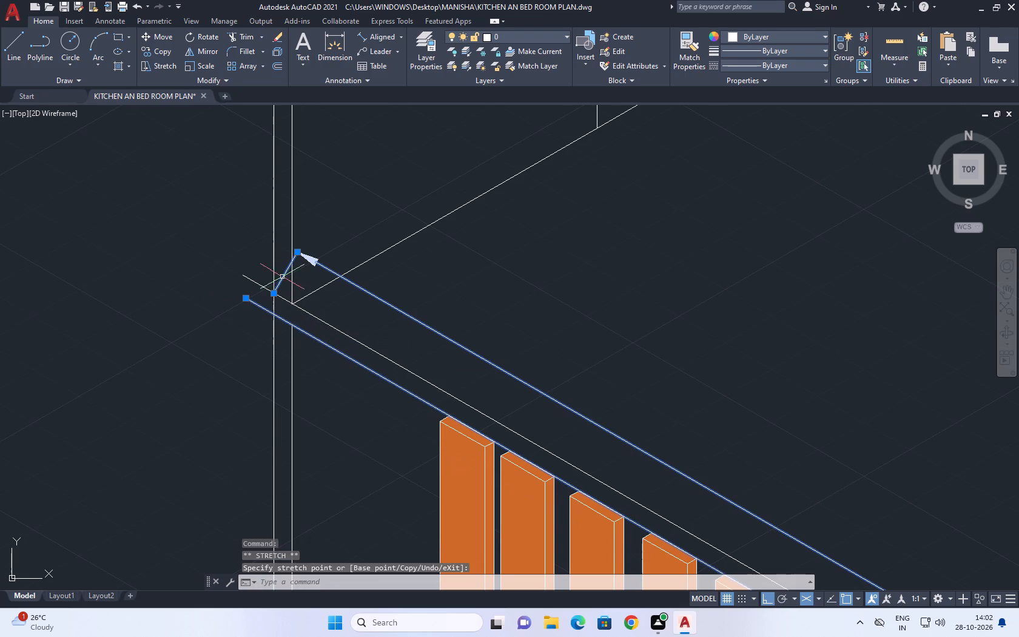
Move the front dimension's far origin to where the extended lower front line crosses the upright's outer edge, and deselect everything.
left_click(274, 292)
left_click(274, 315)
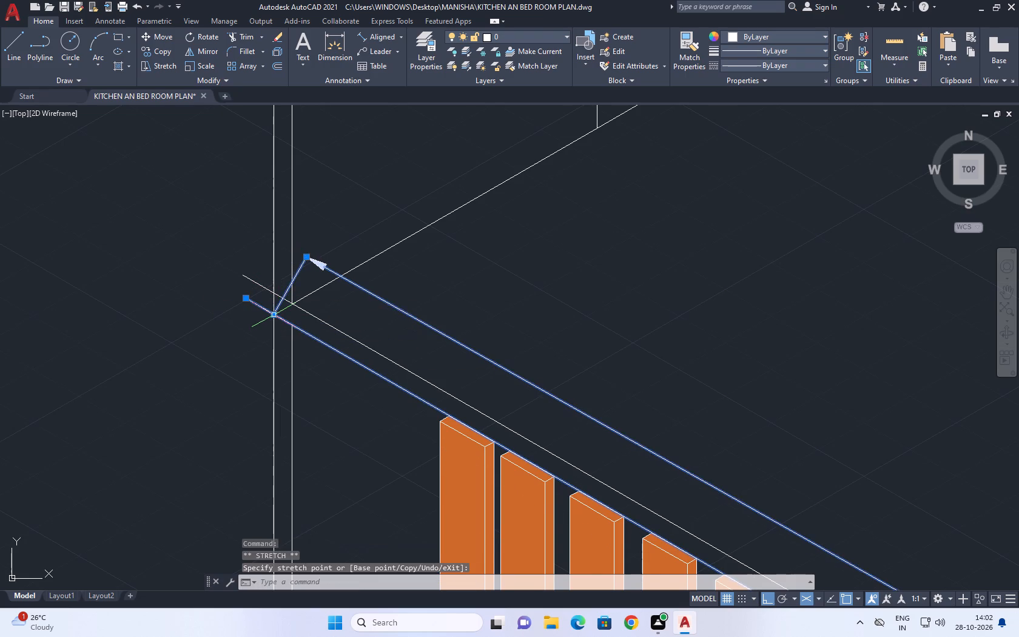
scroll(275, 312, "down", 3)
scroll(497, 422, "down", 1)
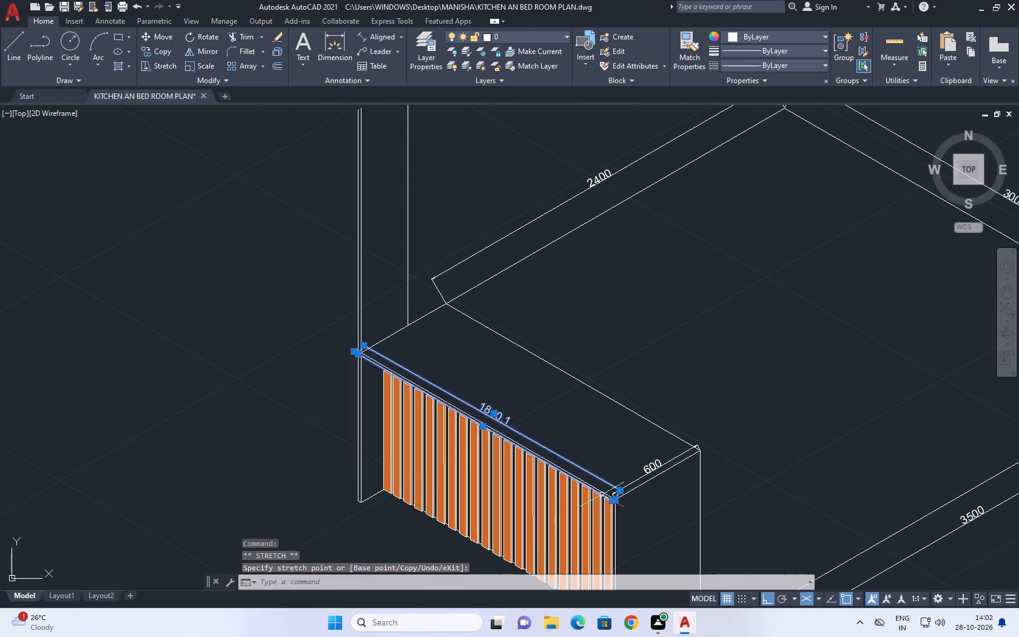
scroll(608, 497, "up", 4)
middle_click_drag(615, 502, 593, 437)
scroll(594, 438, "up", 1)
right_click(580, 214)
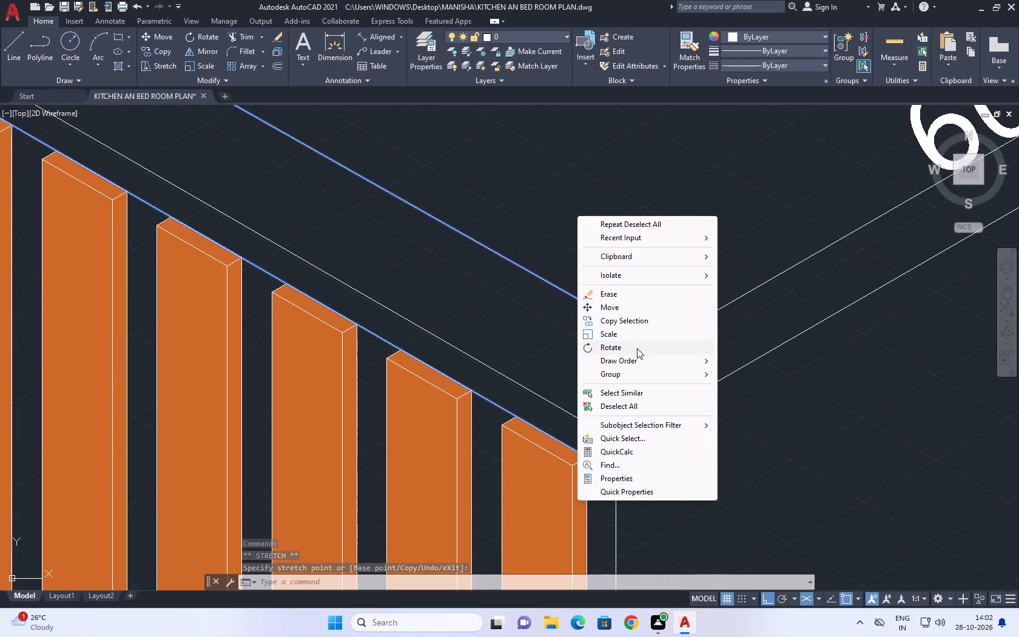
left_click(627, 411)
scroll(551, 408, "down", 5)
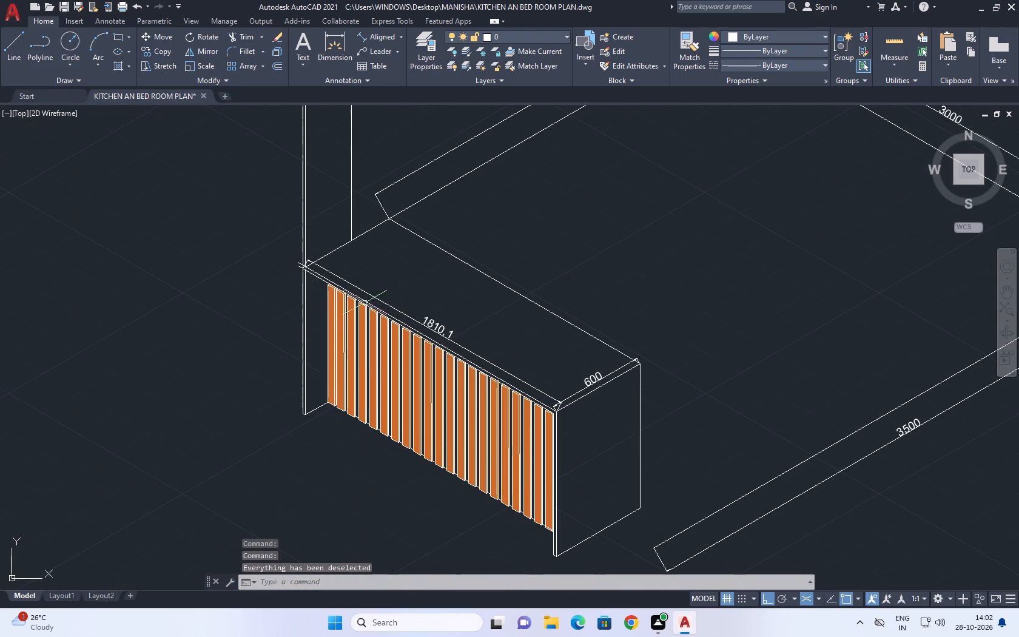
scroll(369, 268, "up", 2)
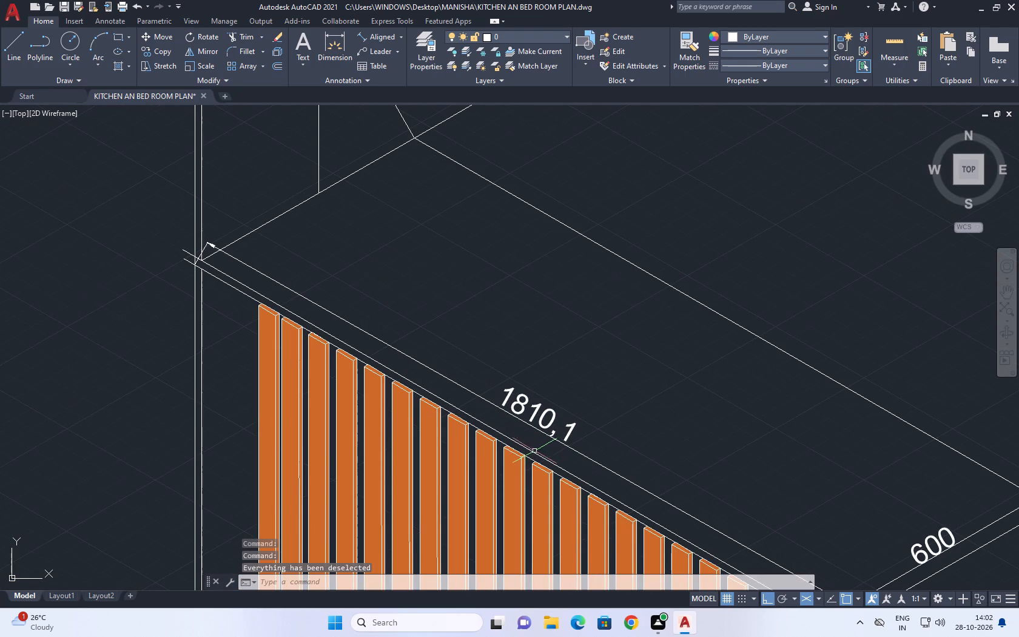
Undo the recent front line stretches and dimension origin moves, back through the placement of the cabinet's front aligned dimension.
key("ctrl+z")
key("ctrl+z")
key("ctrl+z")
key("ctrl+z")
key("ctrl+z")
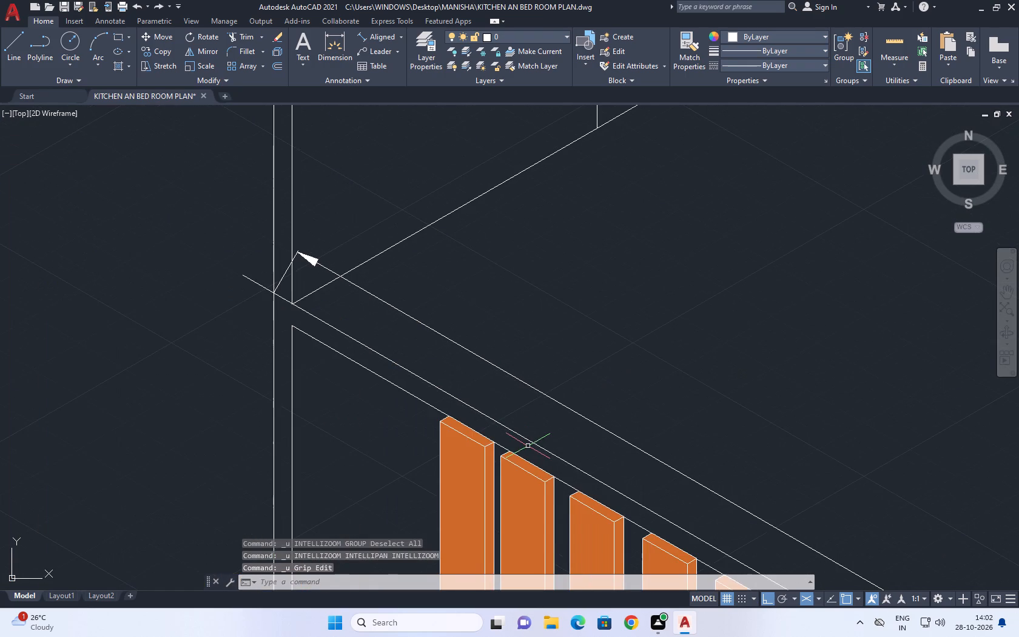
key("ctrl+z")
key("ctrl+z")
key("ctrl+z")
key("ctrl+z")
key("ctrl+z")
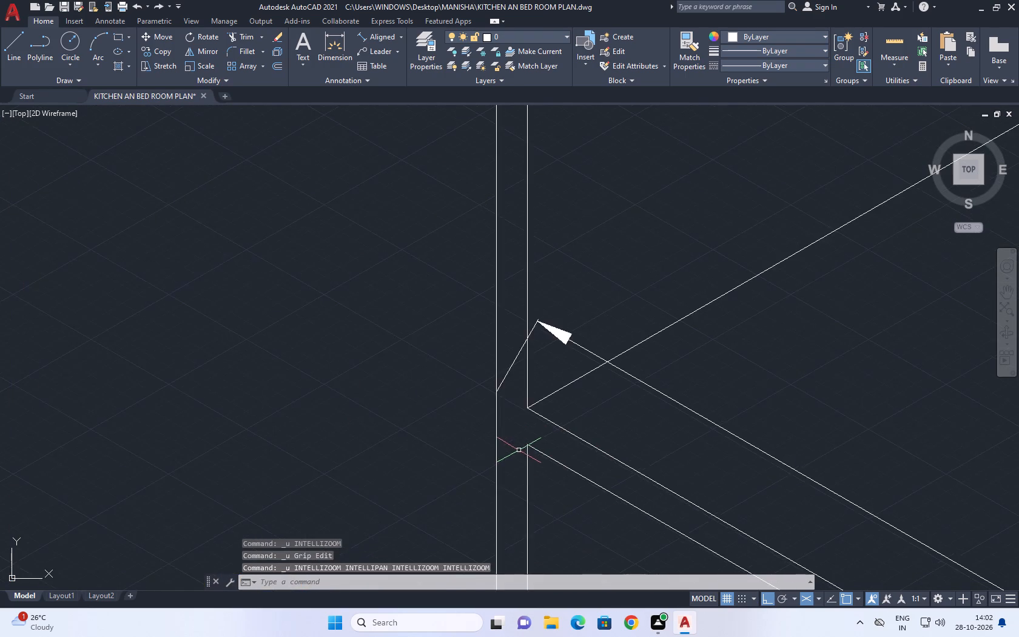
key("ctrl+z")
key("ctrl+z")
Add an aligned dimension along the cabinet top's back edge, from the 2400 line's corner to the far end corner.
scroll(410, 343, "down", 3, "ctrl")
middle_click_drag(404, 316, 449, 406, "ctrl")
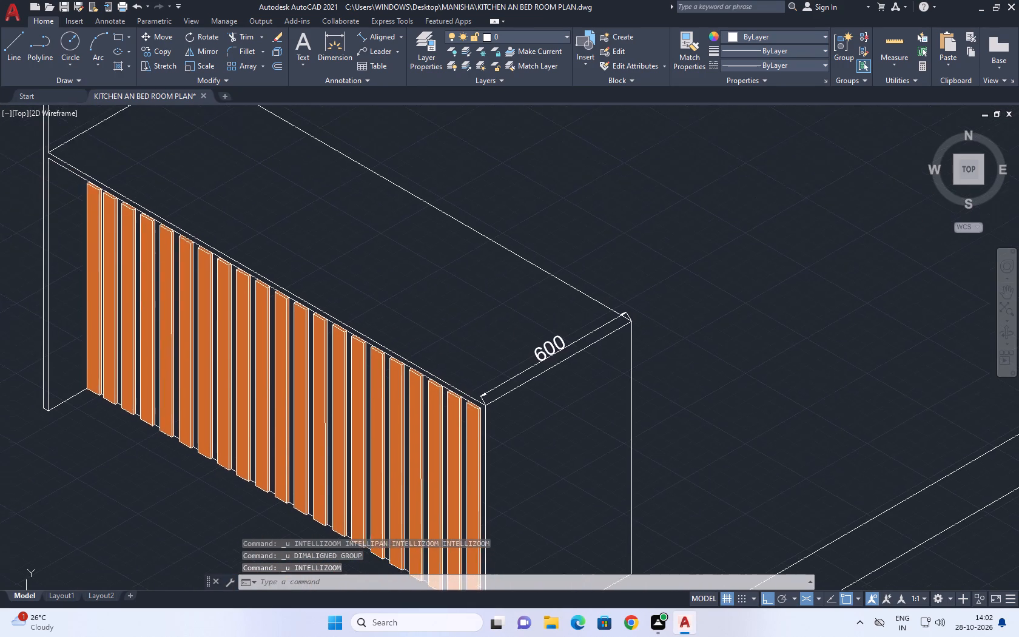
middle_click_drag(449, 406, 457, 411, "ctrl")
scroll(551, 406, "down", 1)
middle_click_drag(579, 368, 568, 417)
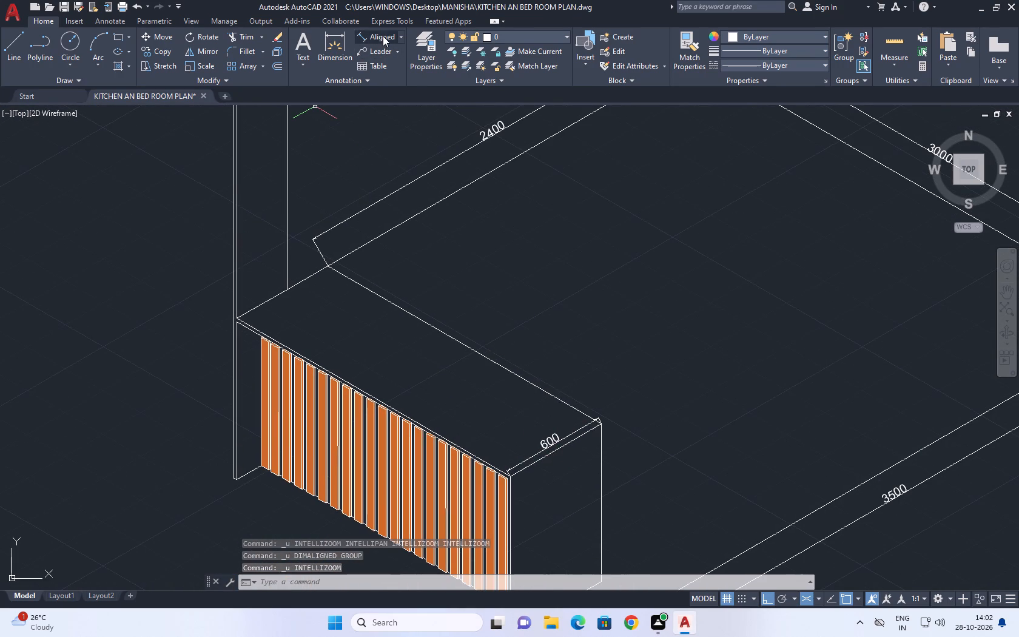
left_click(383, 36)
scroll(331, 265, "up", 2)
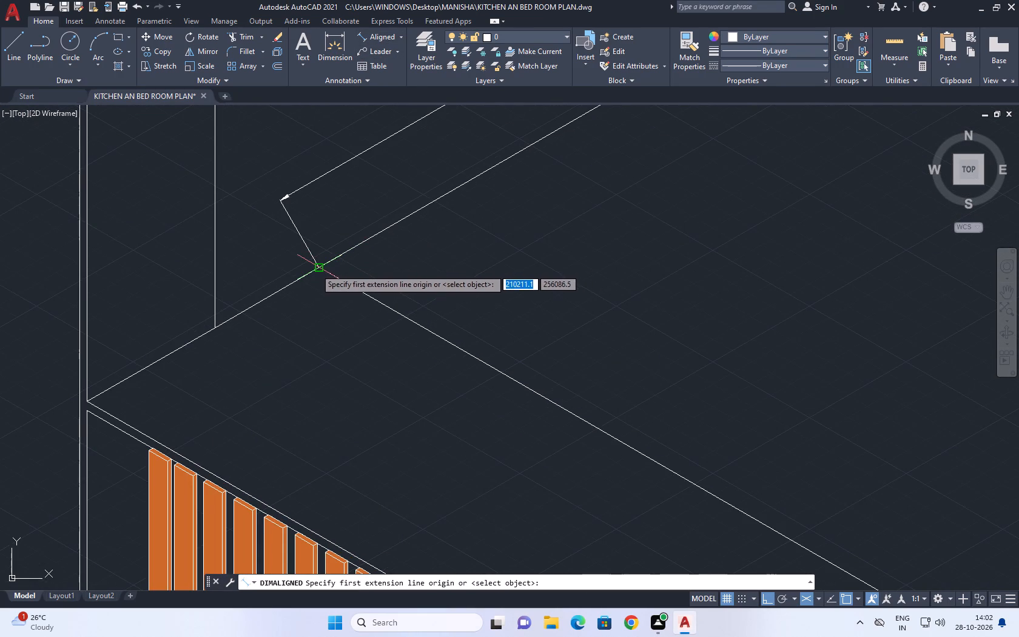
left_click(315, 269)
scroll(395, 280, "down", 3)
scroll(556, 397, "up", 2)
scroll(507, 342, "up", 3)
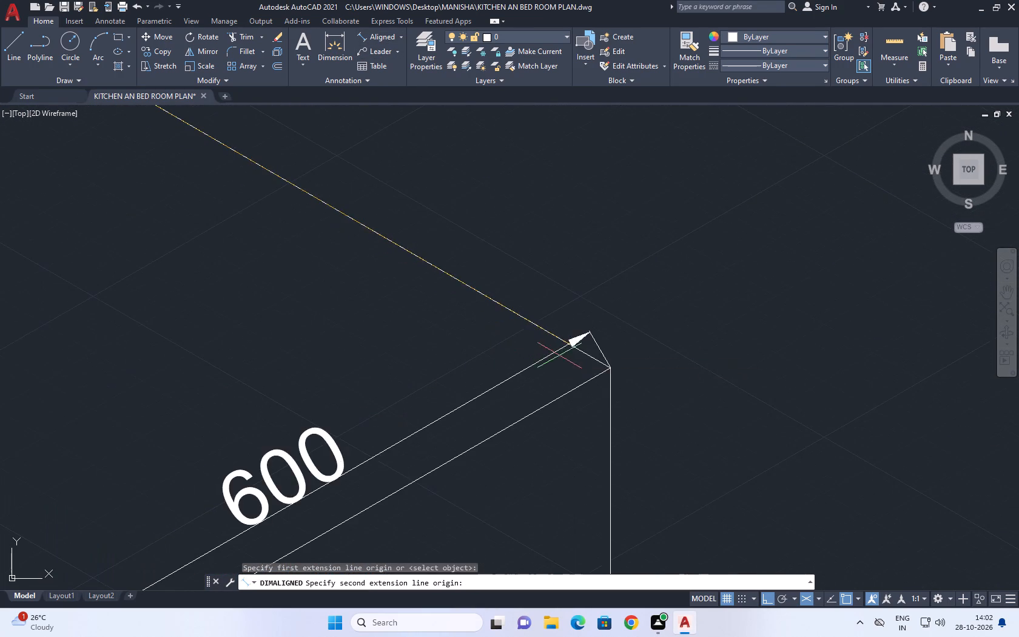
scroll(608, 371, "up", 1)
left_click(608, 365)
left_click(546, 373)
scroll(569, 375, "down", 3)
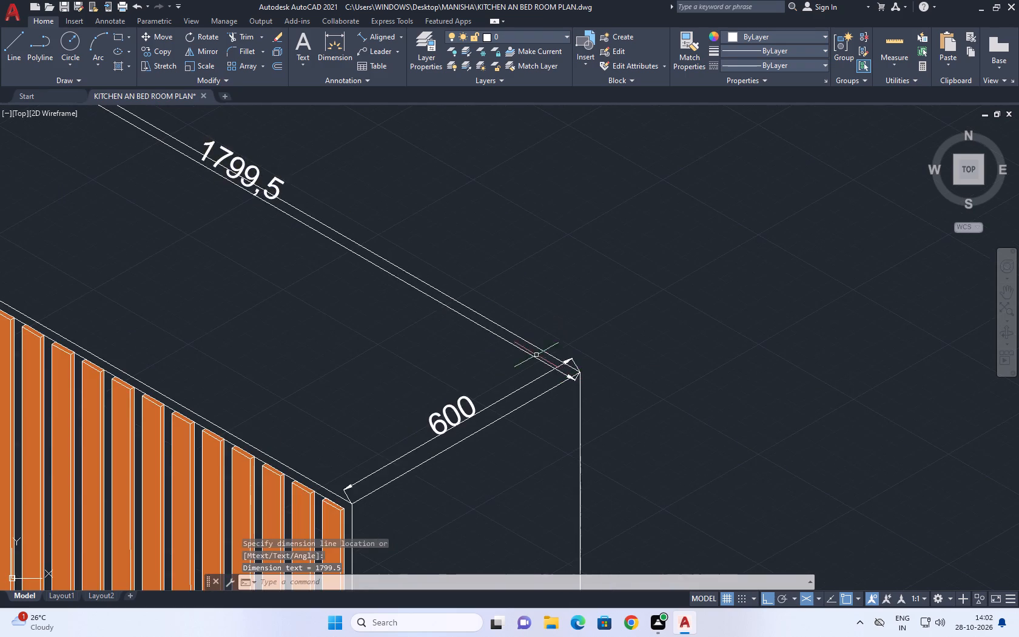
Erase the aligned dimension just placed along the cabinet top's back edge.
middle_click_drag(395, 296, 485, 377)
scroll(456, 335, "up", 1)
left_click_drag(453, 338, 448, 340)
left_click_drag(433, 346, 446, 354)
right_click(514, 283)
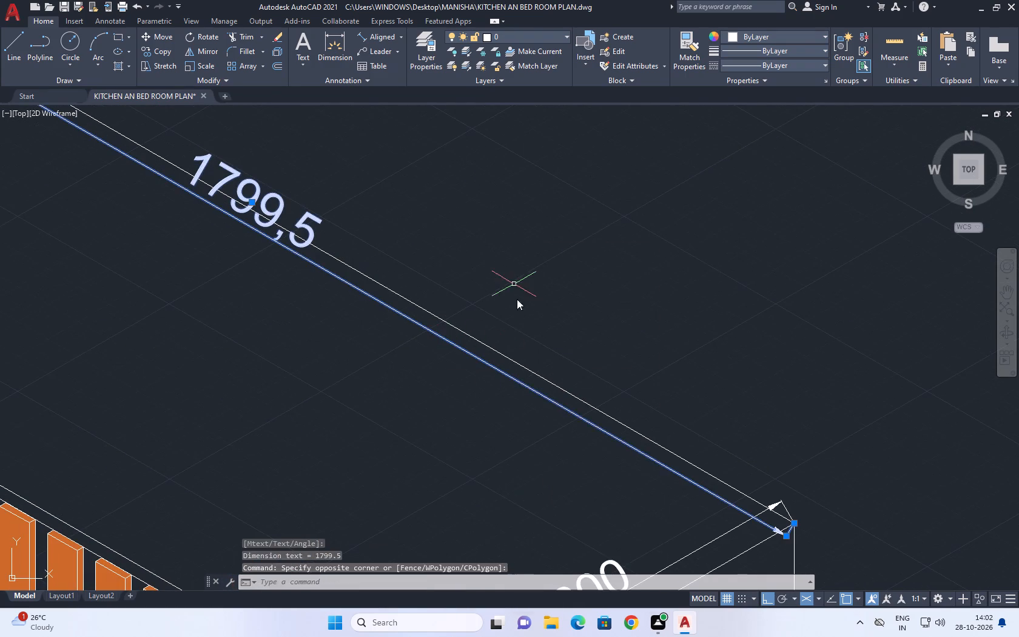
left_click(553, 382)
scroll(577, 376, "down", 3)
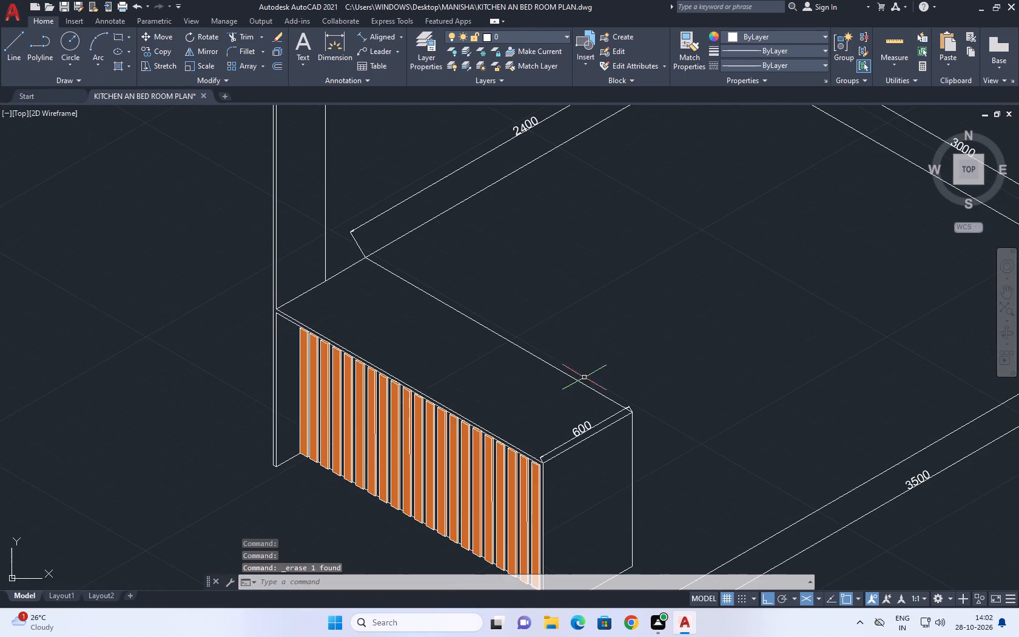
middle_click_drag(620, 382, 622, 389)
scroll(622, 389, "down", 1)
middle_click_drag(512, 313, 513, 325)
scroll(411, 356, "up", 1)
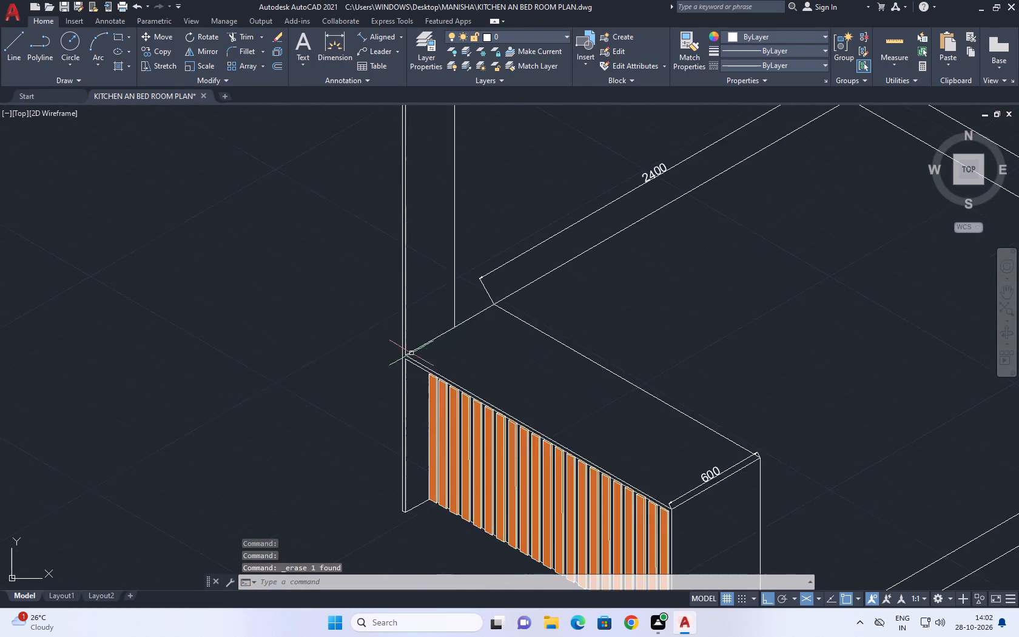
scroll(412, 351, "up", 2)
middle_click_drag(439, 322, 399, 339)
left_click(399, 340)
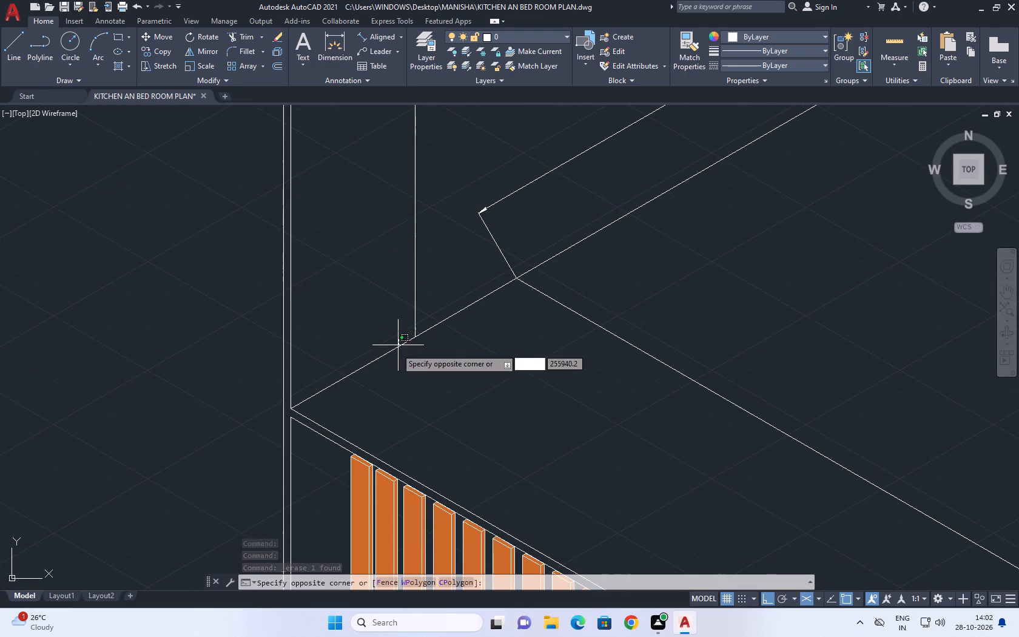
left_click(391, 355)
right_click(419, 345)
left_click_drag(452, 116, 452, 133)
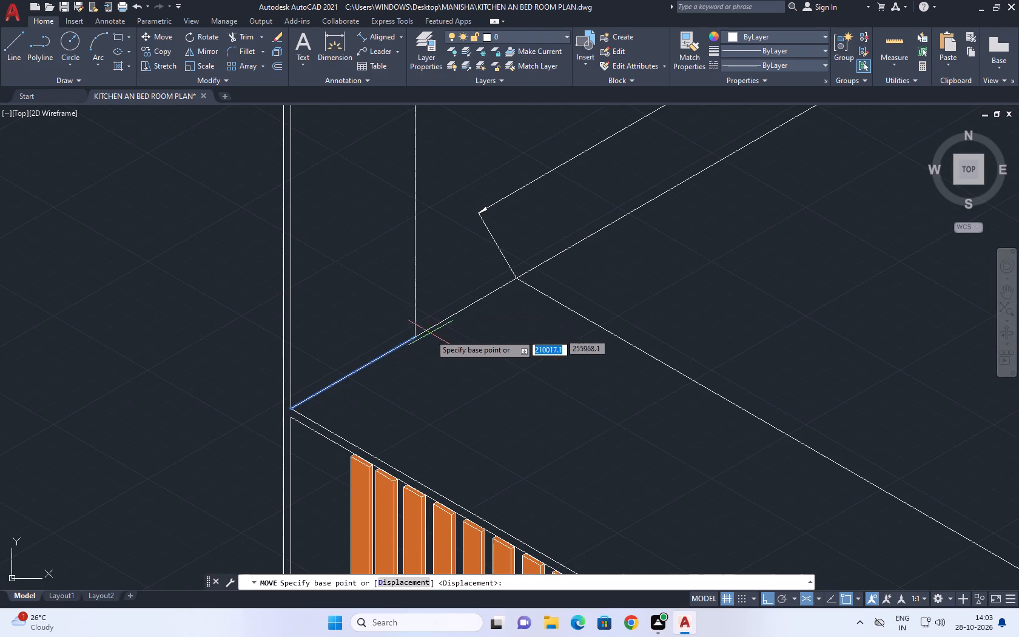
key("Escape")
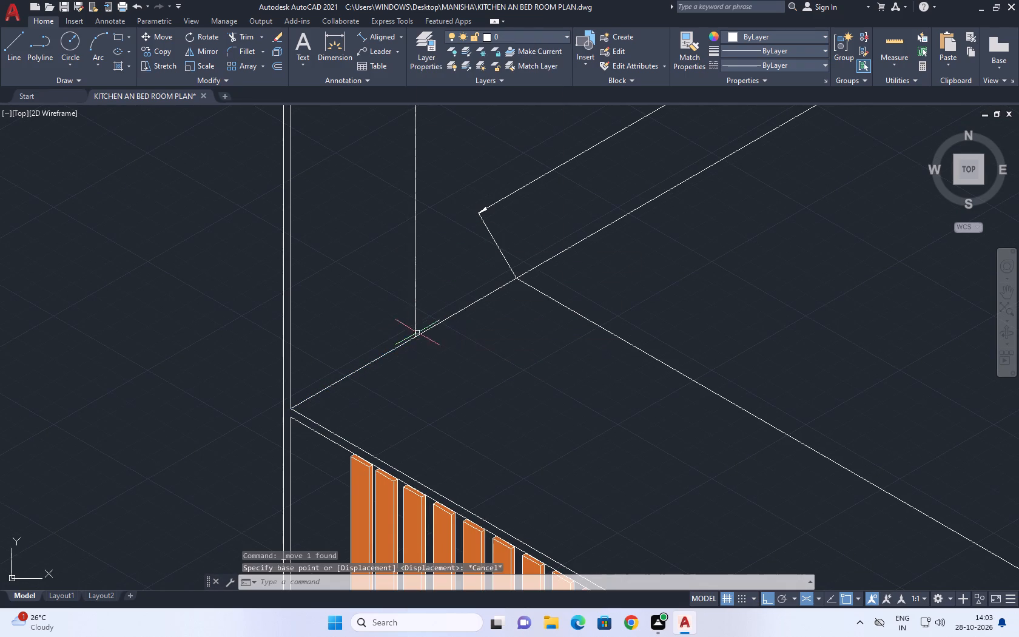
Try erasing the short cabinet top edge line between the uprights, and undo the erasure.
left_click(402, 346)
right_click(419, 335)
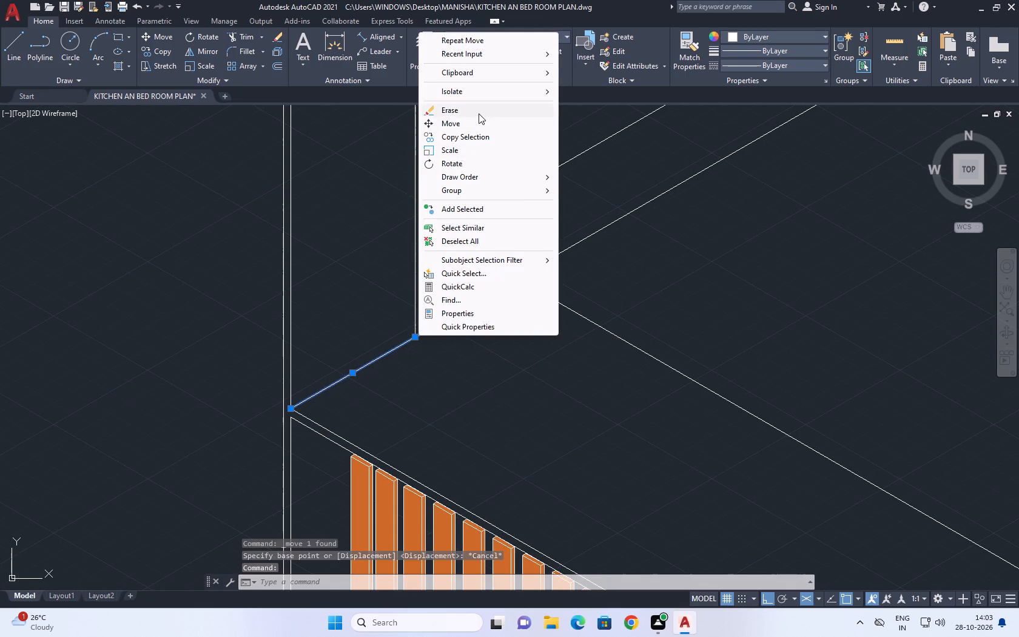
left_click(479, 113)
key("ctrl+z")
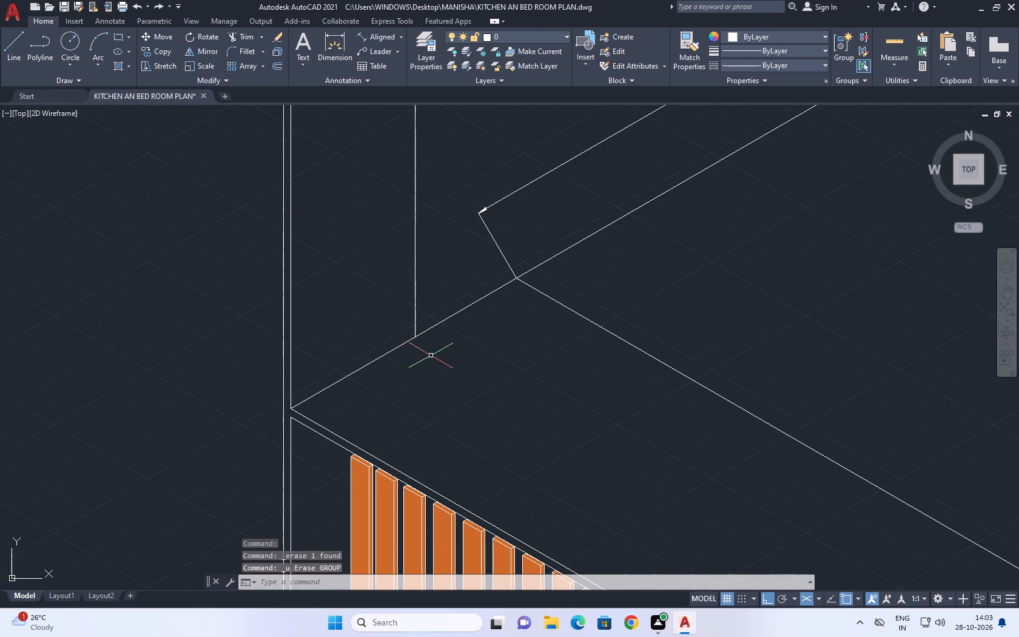
Erase the 600 dimension along the end edge of the cabinet top.
scroll(505, 333, "down", 2)
middle_click_drag(539, 345, 520, 346)
scroll(519, 327, "down", 1)
middle_click_drag(641, 311, 482, 342)
middle_click_drag(469, 342, 442, 342)
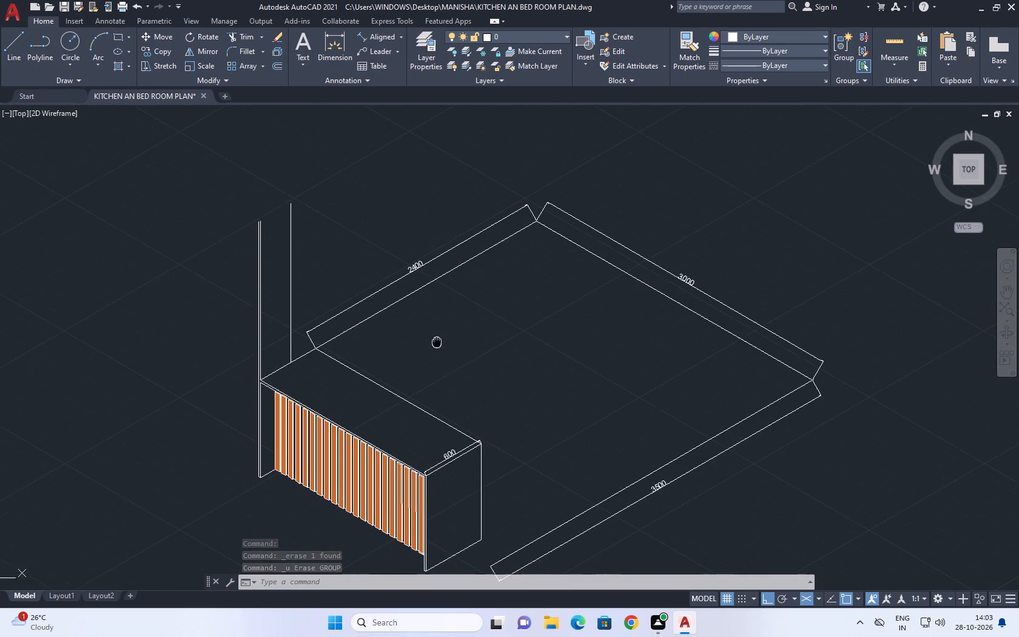
middle_click_drag(446, 425, 438, 391)
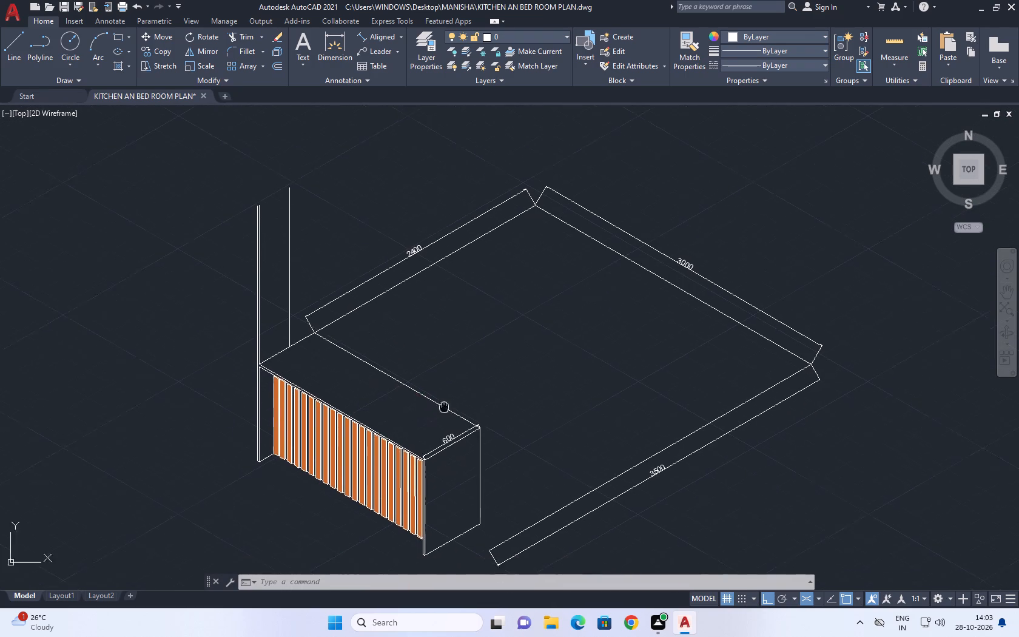
middle_click_drag(438, 391, 424, 343)
scroll(420, 382, "up", 4)
left_click_drag(456, 379, 451, 372)
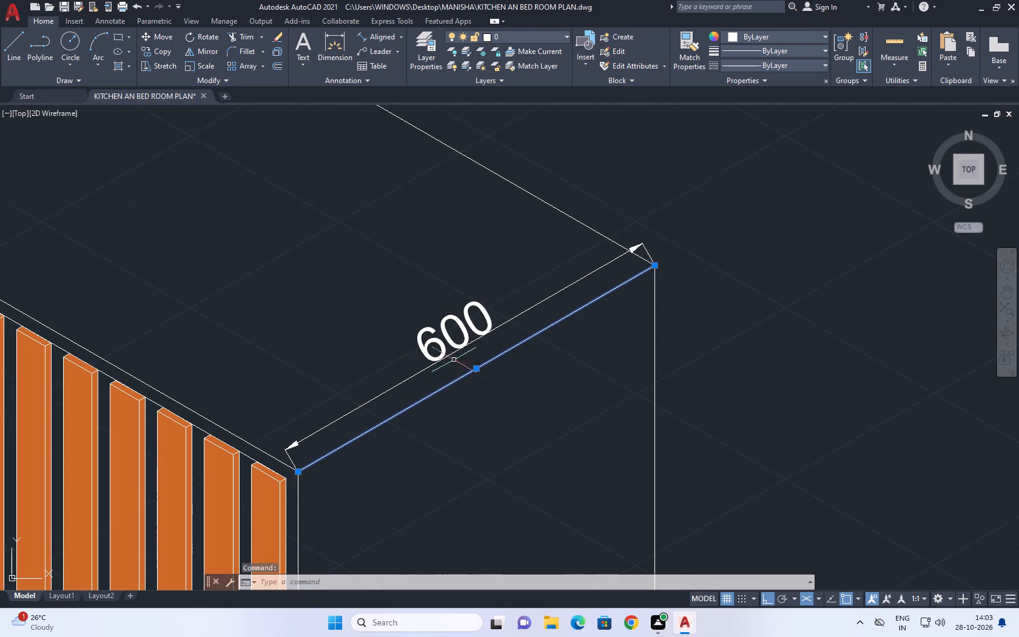
right_click_drag(406, 271, 400, 262)
scroll(402, 280, "up", 1)
left_click(446, 468)
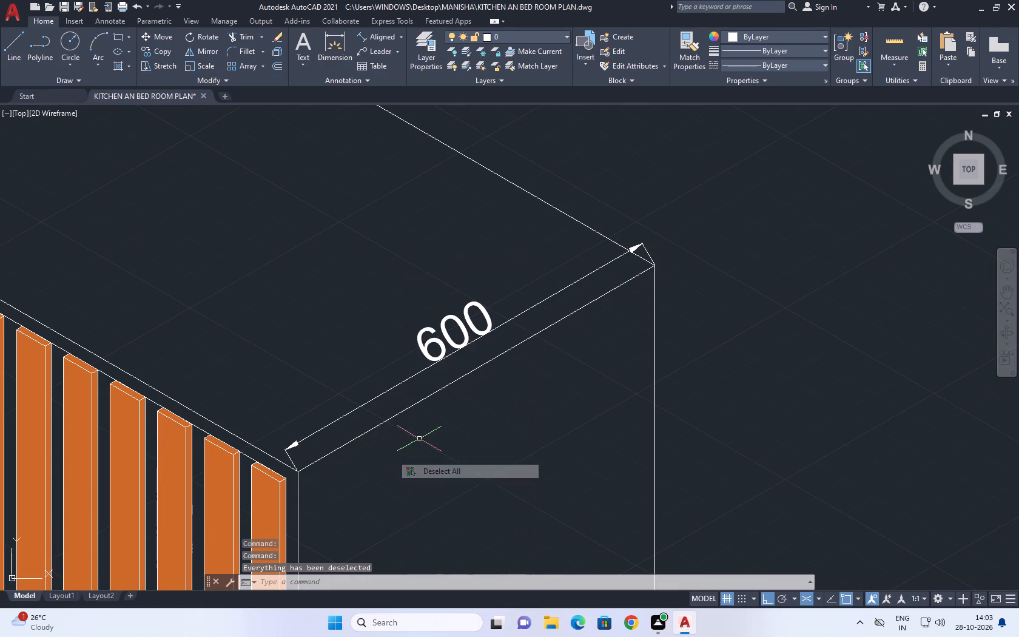
left_click(384, 402)
left_click(346, 366)
right_click(320, 238)
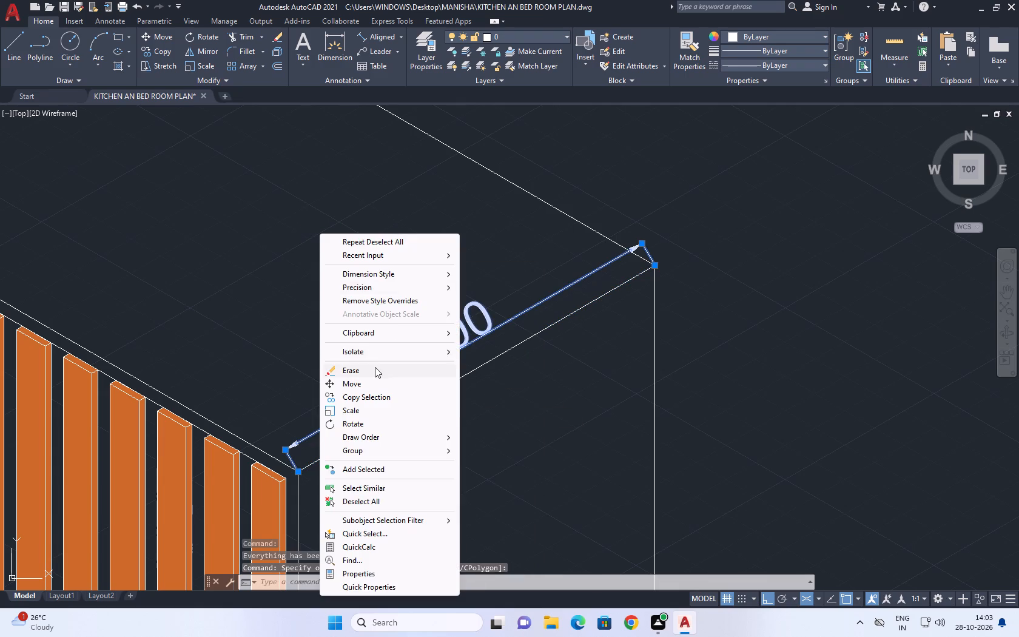
left_click(374, 368)
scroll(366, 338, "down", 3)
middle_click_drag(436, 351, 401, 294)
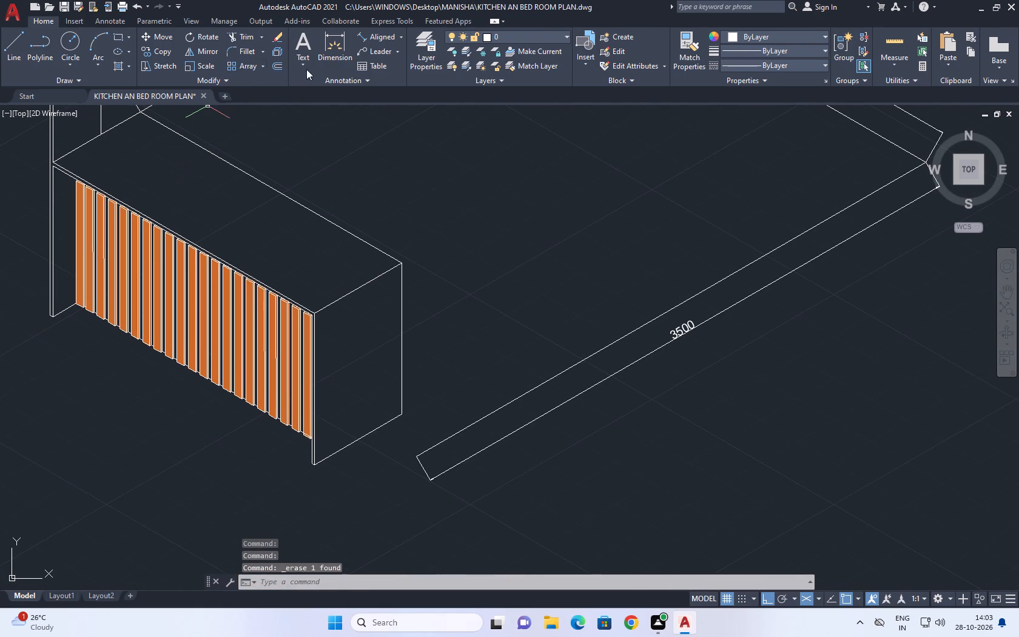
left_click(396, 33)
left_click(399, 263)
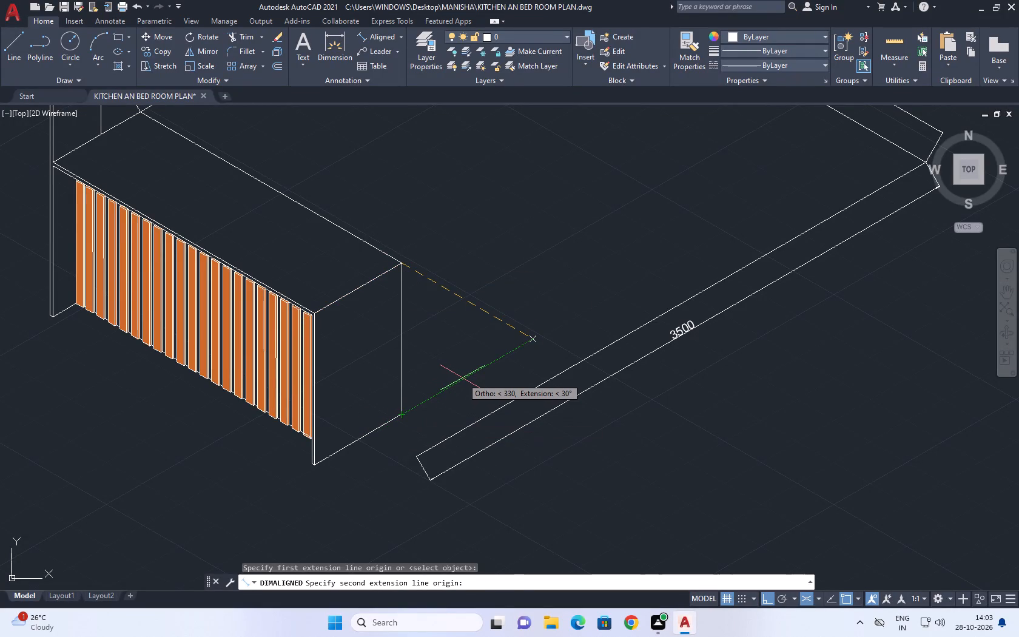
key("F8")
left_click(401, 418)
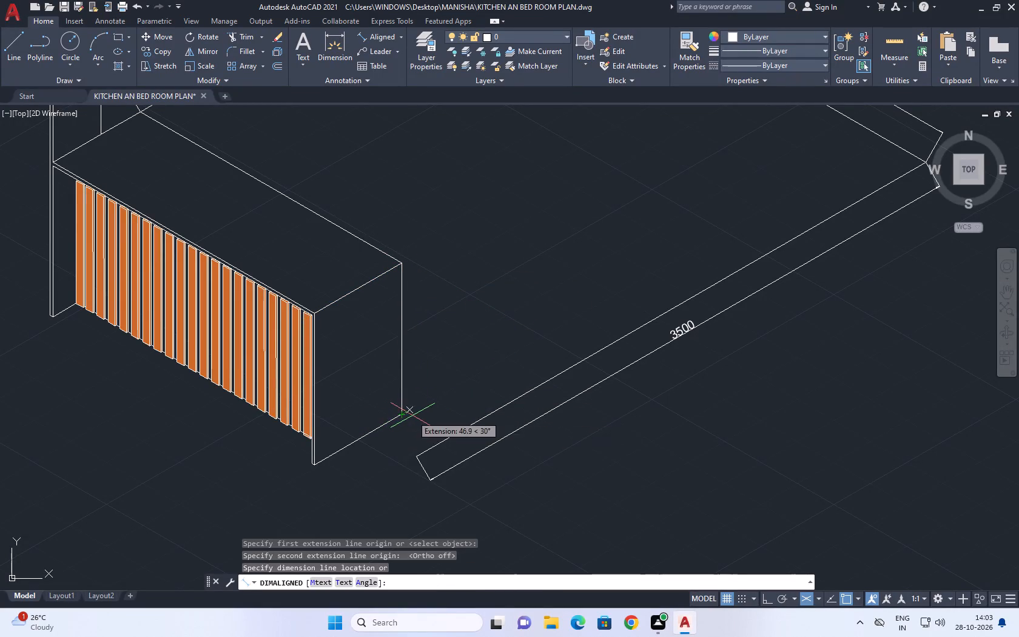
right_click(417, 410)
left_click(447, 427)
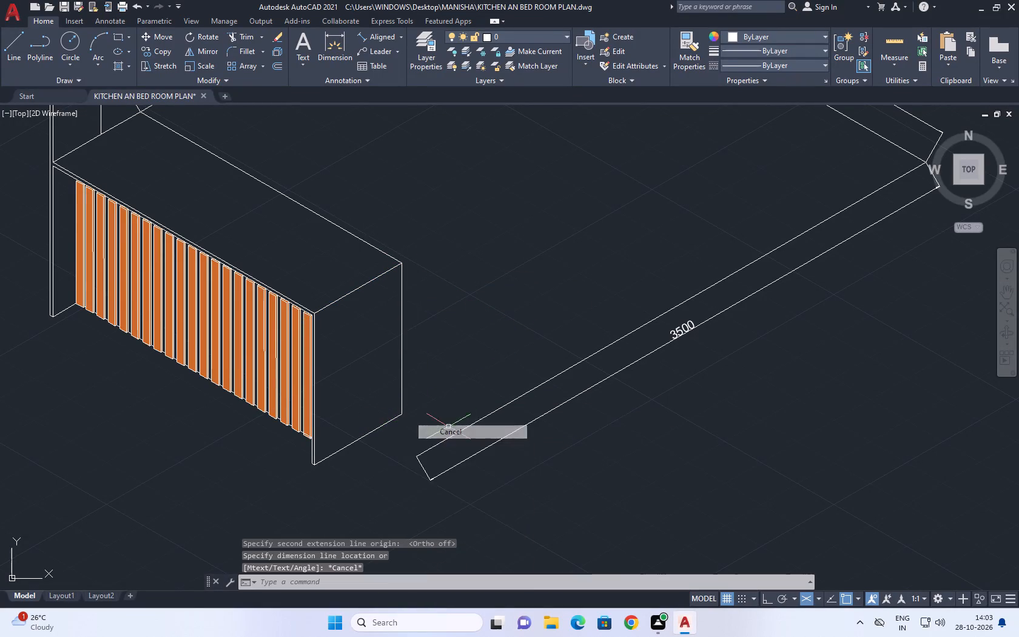
Copy the 2400 edge line 20 straight down, with Ortho on and the isoplane set to right.
scroll(448, 410, "down", 3)
middle_click_drag(454, 408, 278, 376)
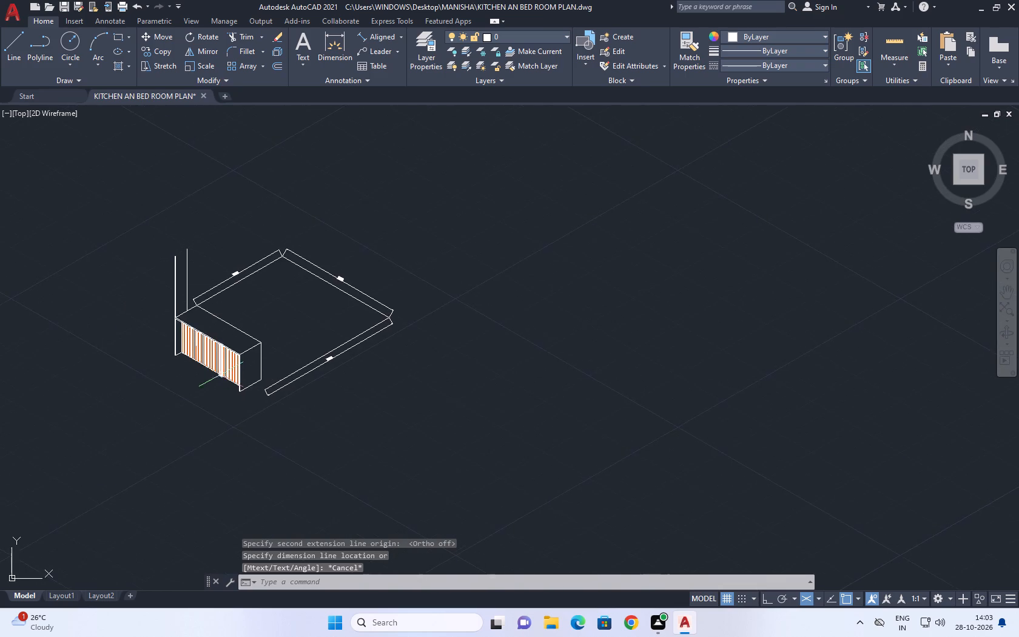
scroll(221, 371, "up", 3)
middle_click_drag(311, 336, 328, 366)
middle_click(328, 366)
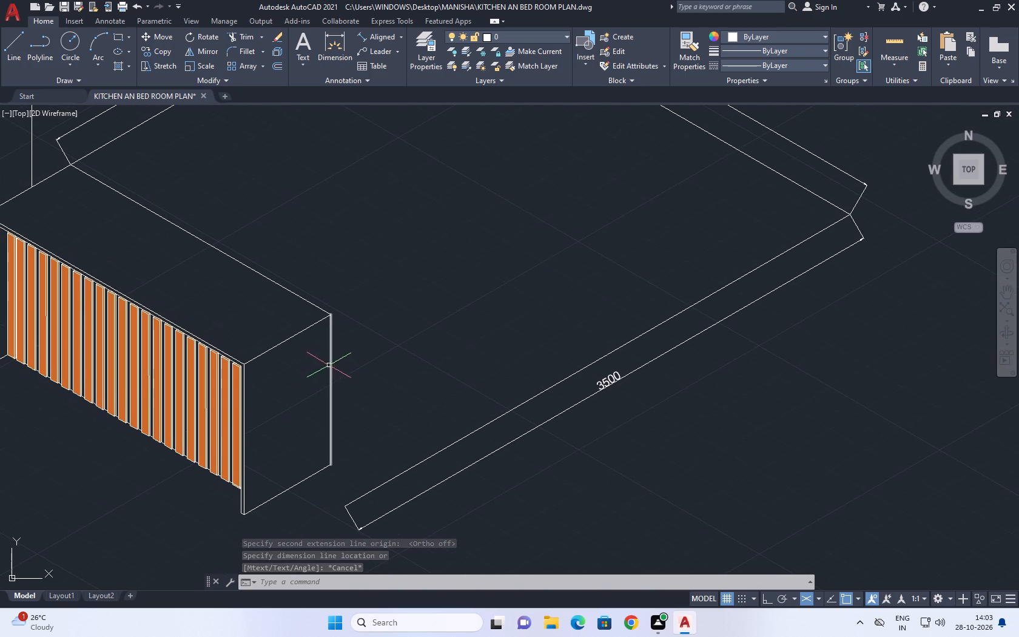
middle_click_drag(558, 319, 477, 460)
scroll(574, 394, "down", 1)
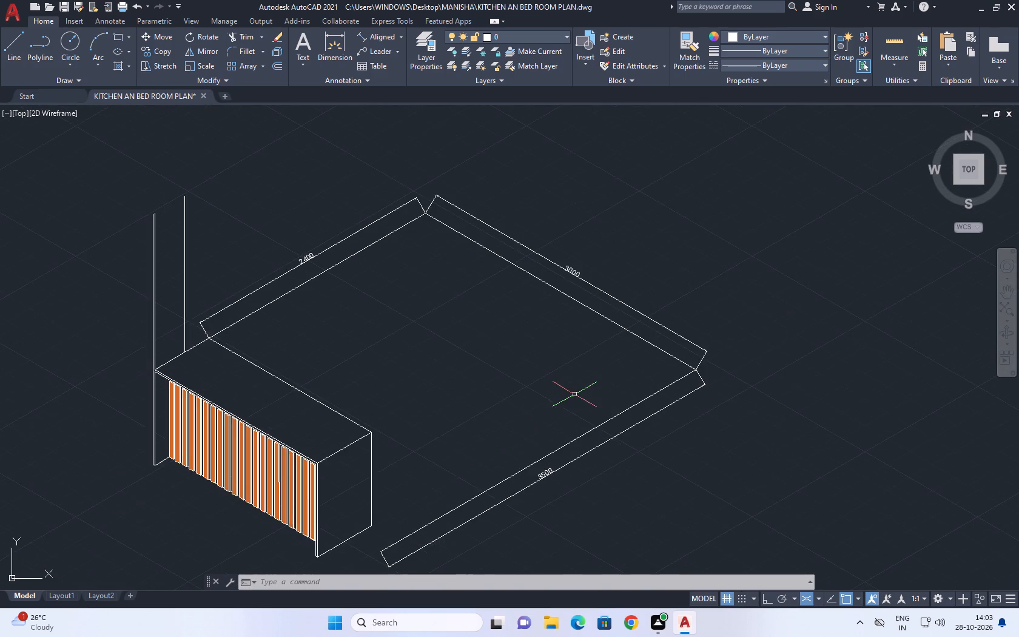
middle_click_drag(625, 386, 537, 380)
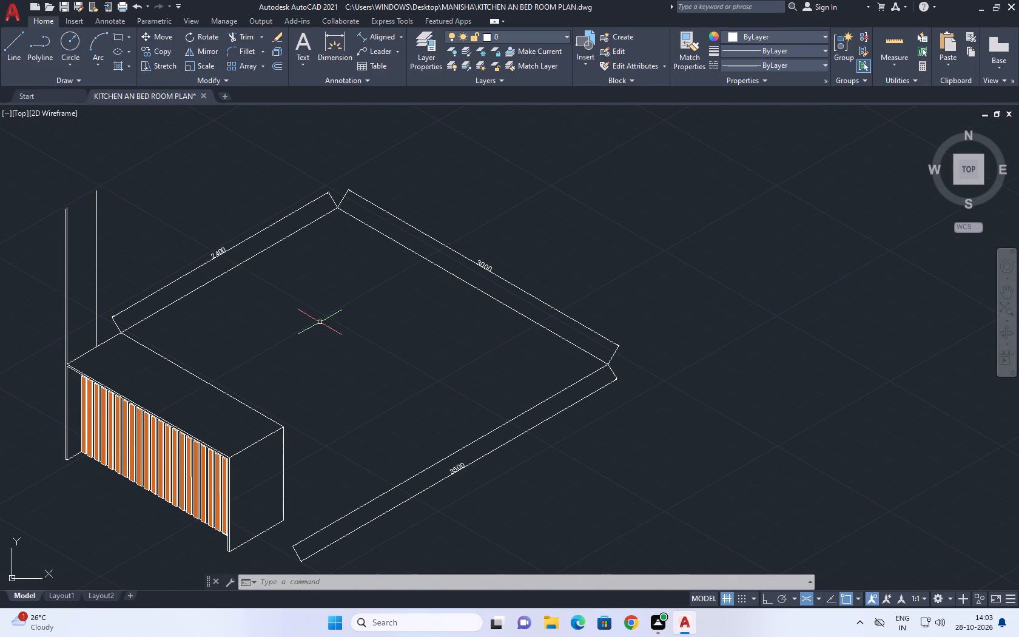
middle_click_drag(221, 344, 227, 370)
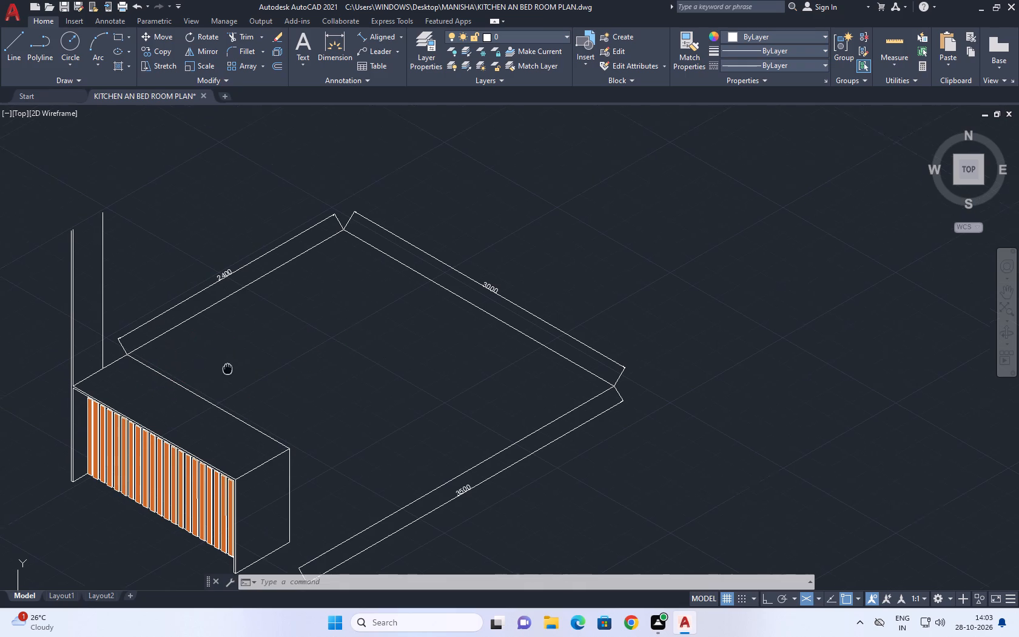
middle_click_drag(227, 370, 233, 389)
left_click(209, 329)
left_click(207, 339)
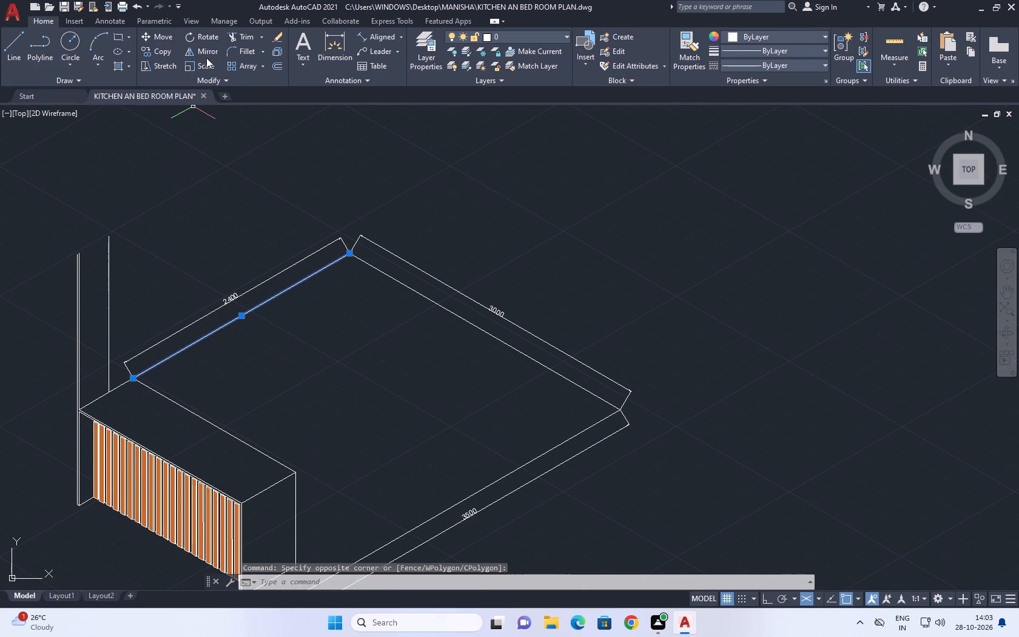
left_click(162, 52)
scroll(149, 366, "up", 1)
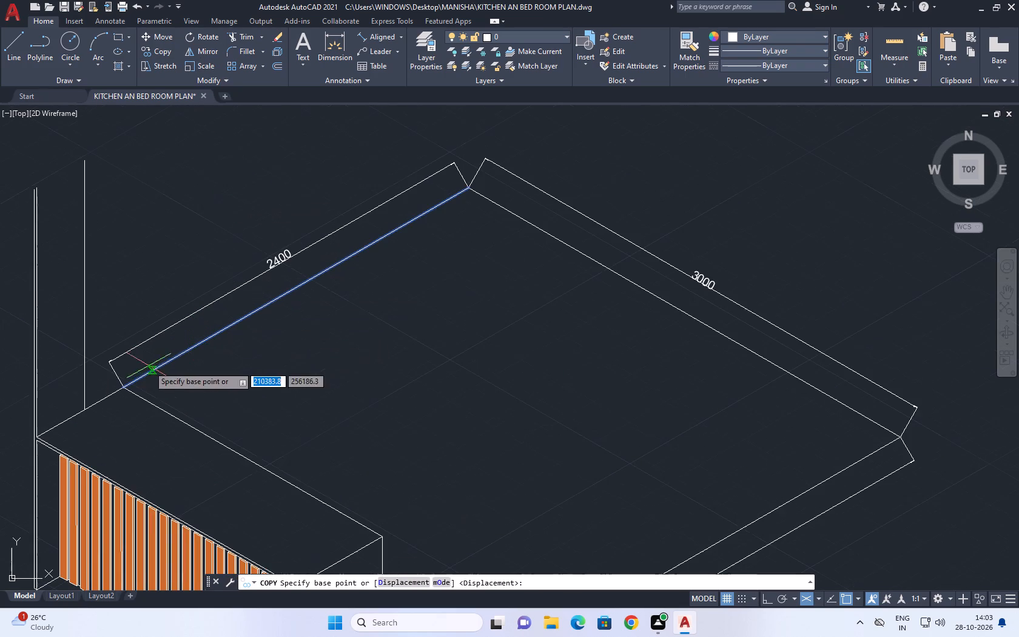
left_click(186, 359)
scroll(191, 399, "up", 2)
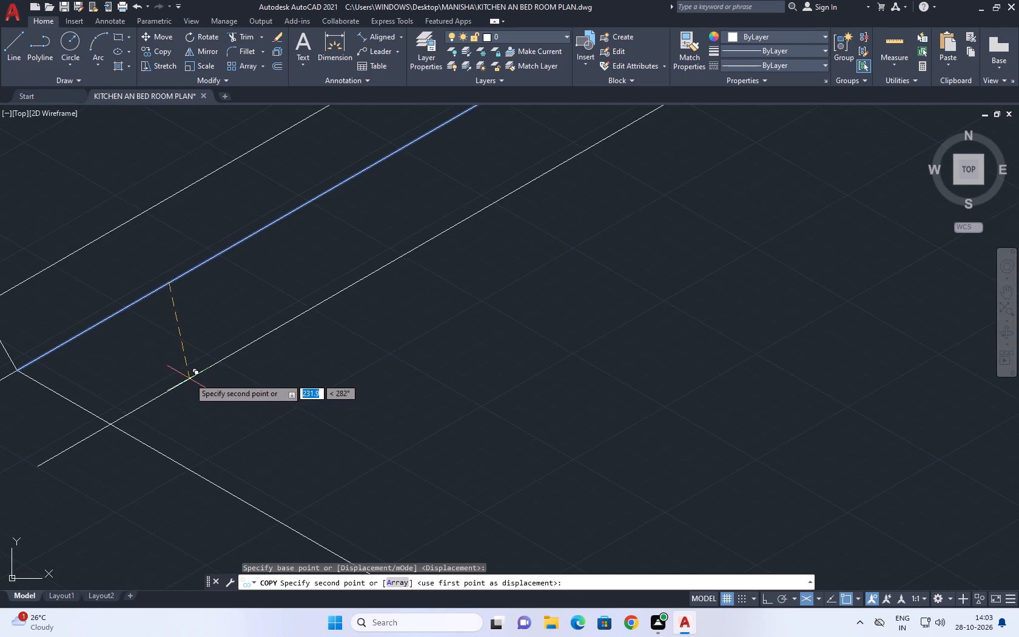
key("F8")
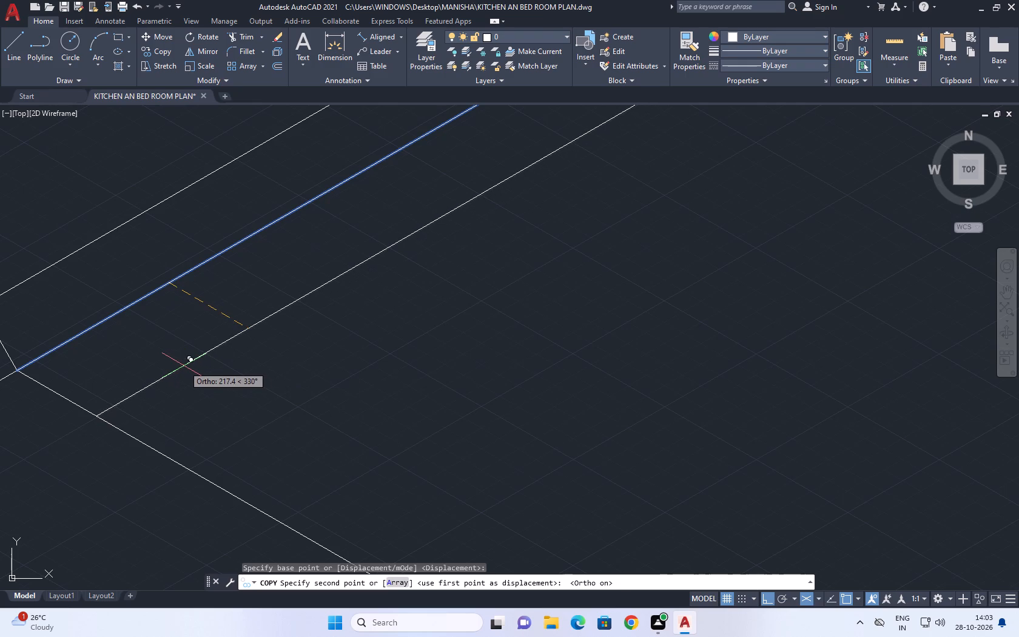
key("F5")
scroll(180, 365, "down", 3)
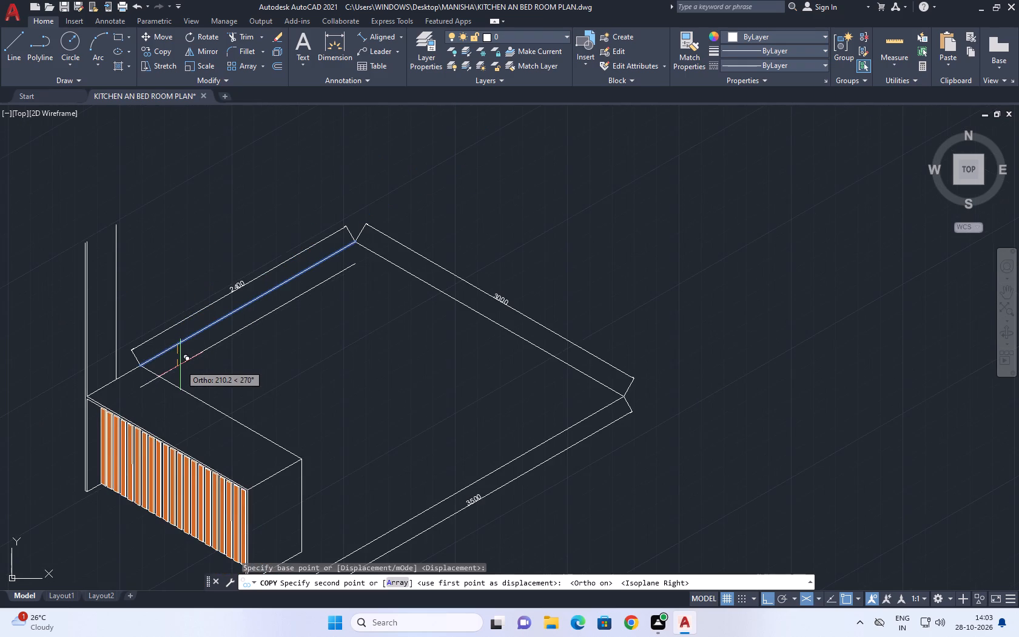
scroll(180, 365, "up", 1)
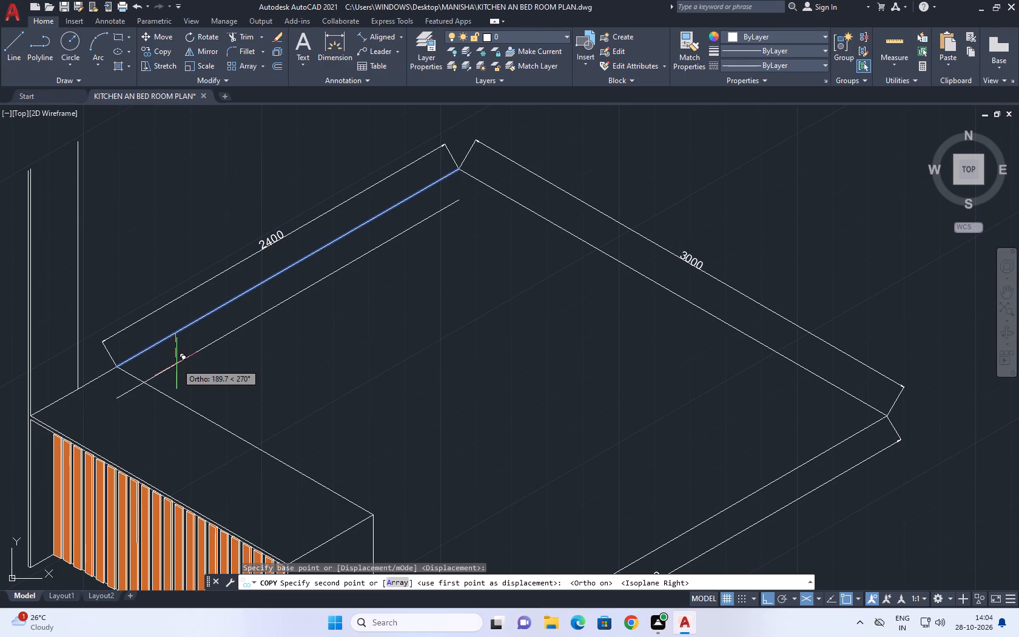
type("20")
key("Return")
key("Return")
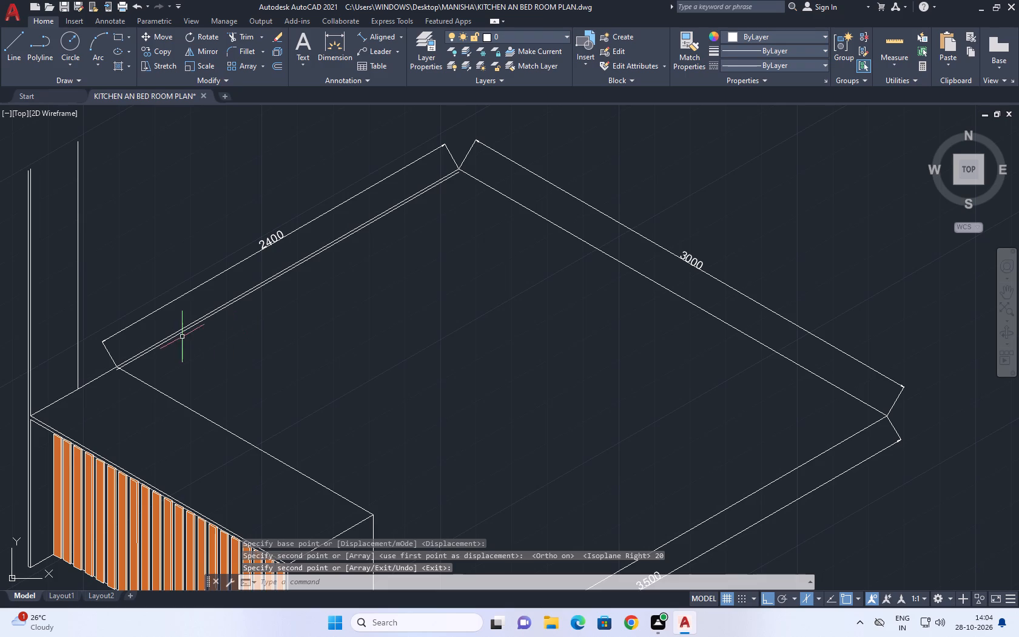
Move the copied 2400 edge line a further 20 straight down.
middle_click_drag(410, 362, 423, 345)
scroll(246, 301, "up", 2)
scroll(208, 261, "up", 3)
left_click(269, 308)
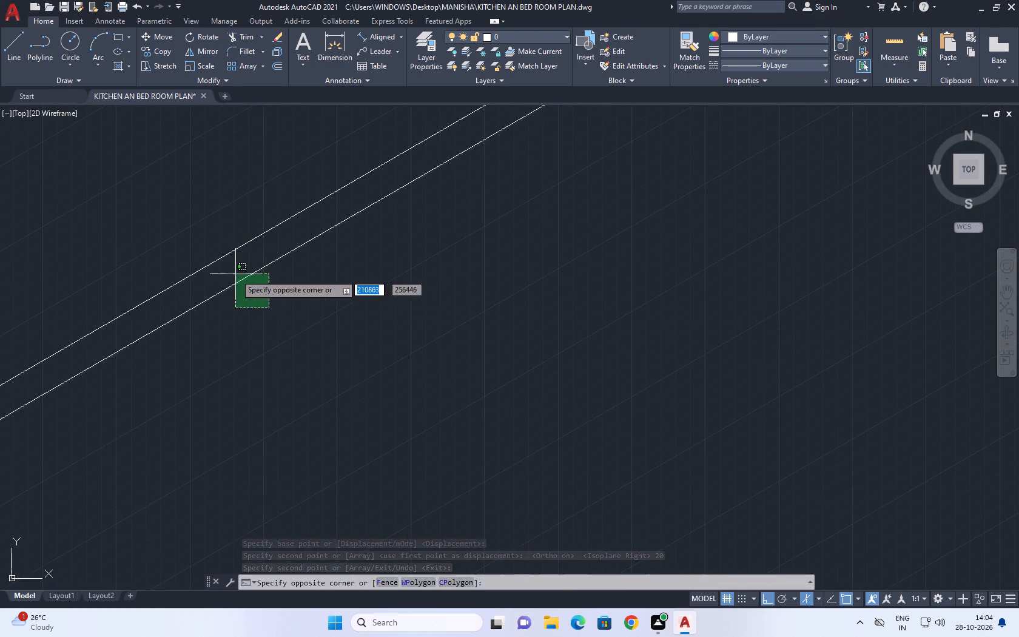
left_click(234, 274)
scroll(234, 284, "down", 4)
left_click(163, 38)
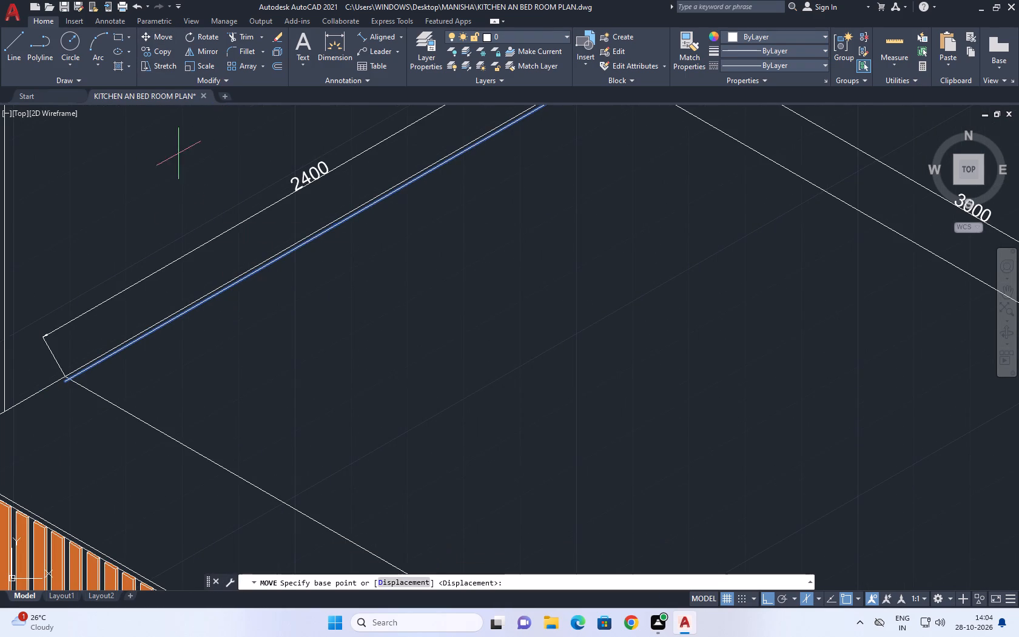
left_click(212, 289)
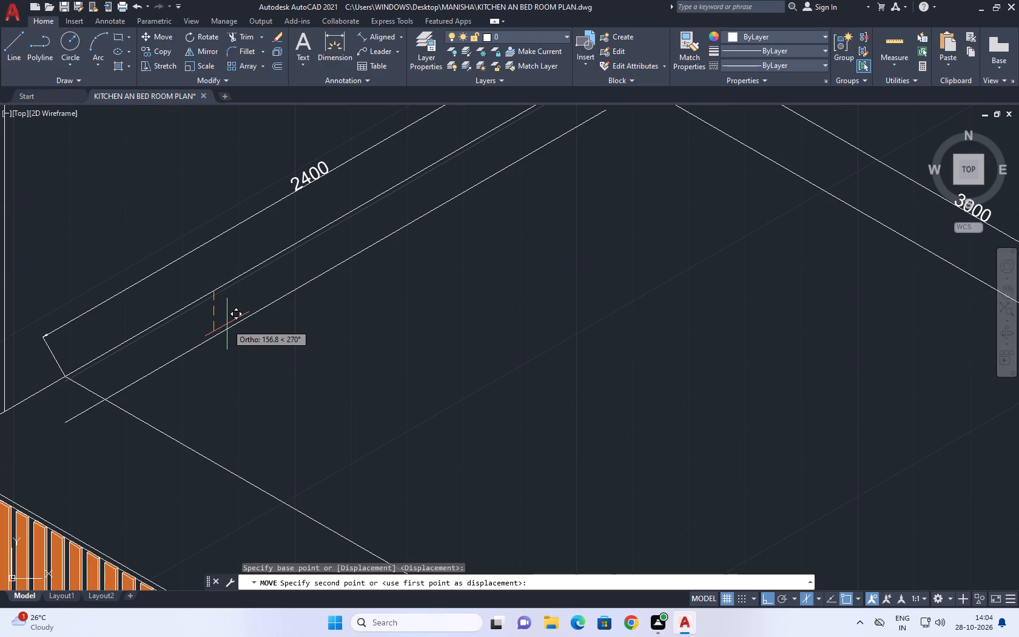
type("20")
key("Return")
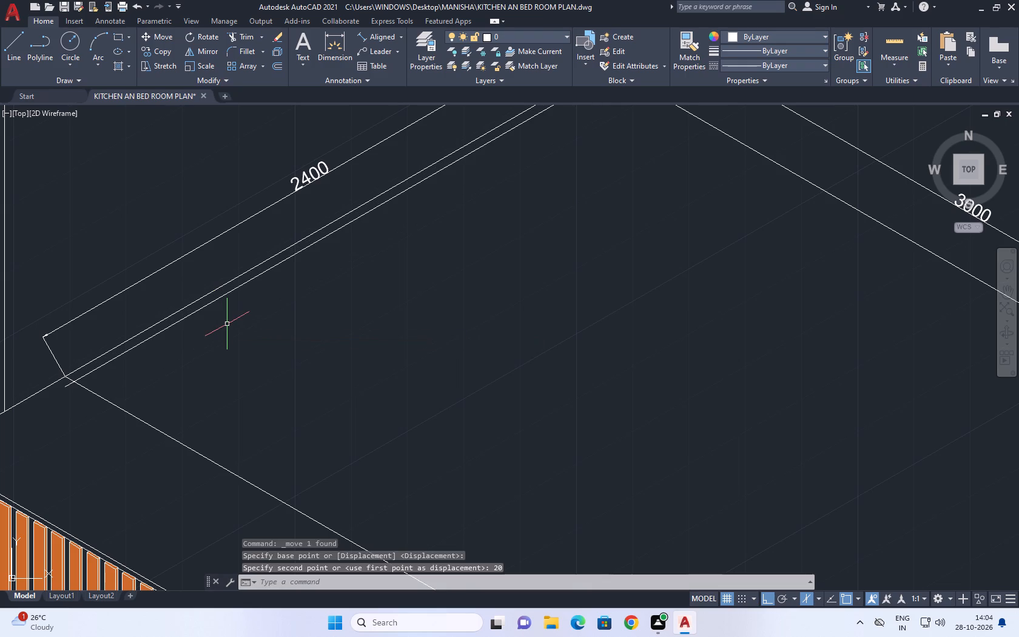
Trim the copied line's end that overhangs past the cabinet top's back edge.
left_click(244, 32)
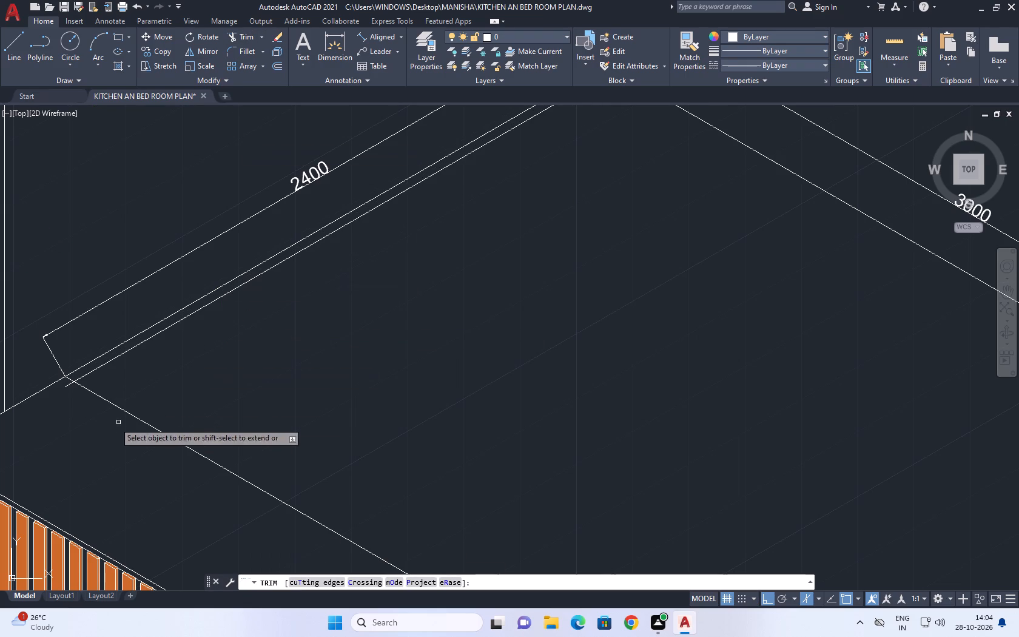
middle_click_drag(173, 413, 210, 405)
scroll(89, 365, "up", 5)
left_click(238, 465)
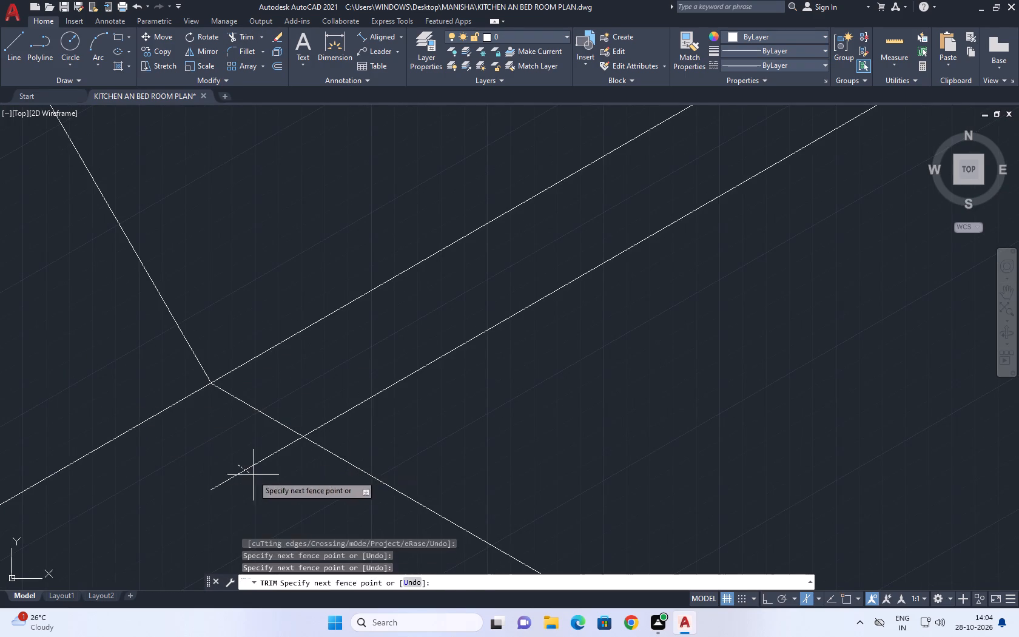
left_click(256, 477)
right_click_drag(365, 441, 365, 455)
left_click(410, 290)
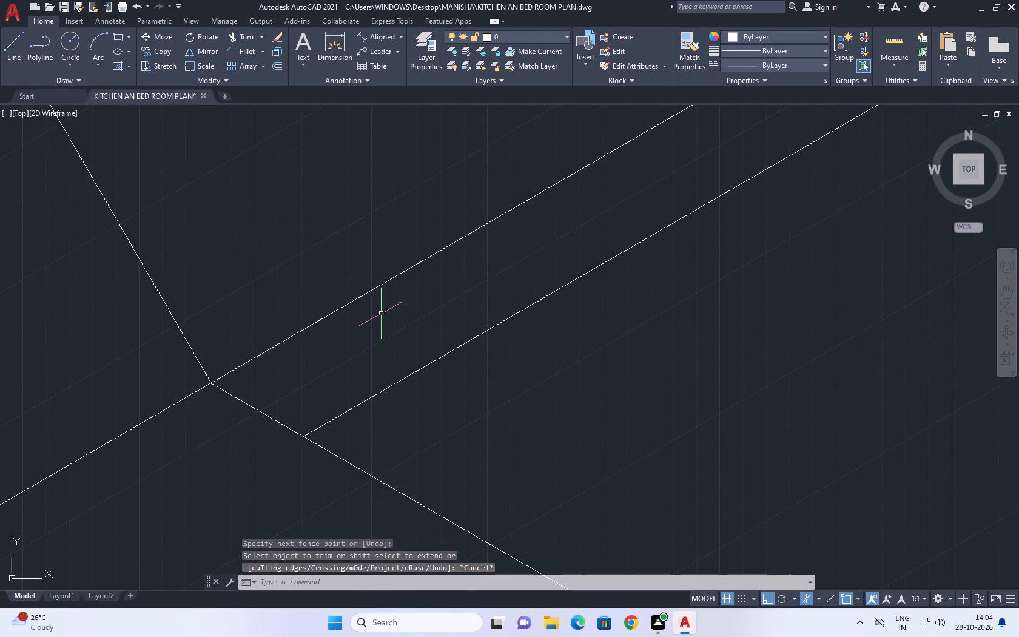
Copy the short cabinet top edge line from the 2400 line's corner to the trimmed end of the lower parallel line.
scroll(375, 363, "down", 8)
middle_click_drag(465, 357, 270, 447)
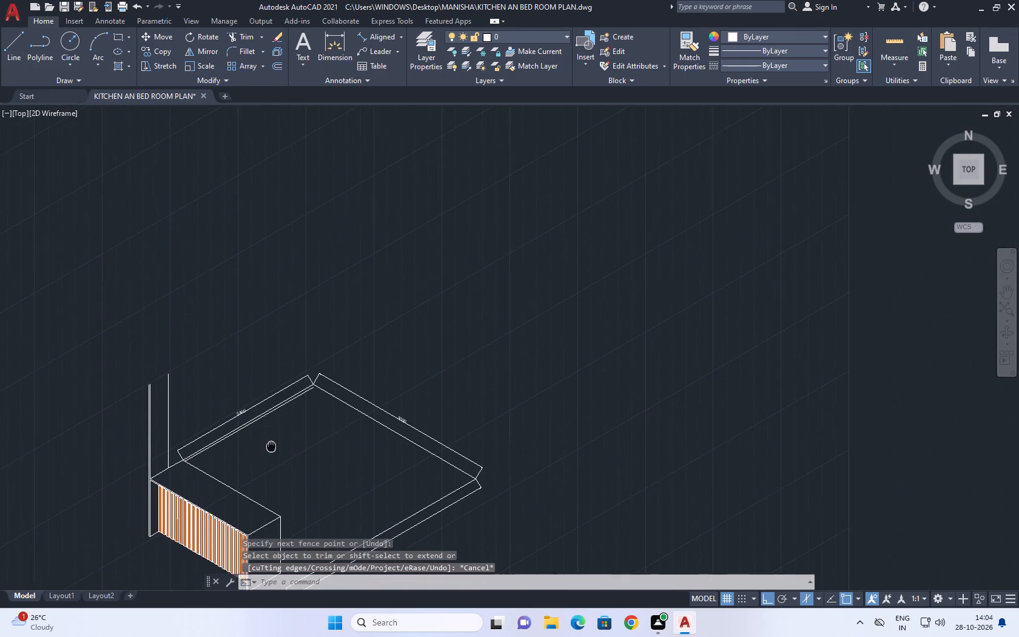
middle_click_drag(270, 447, 264, 448)
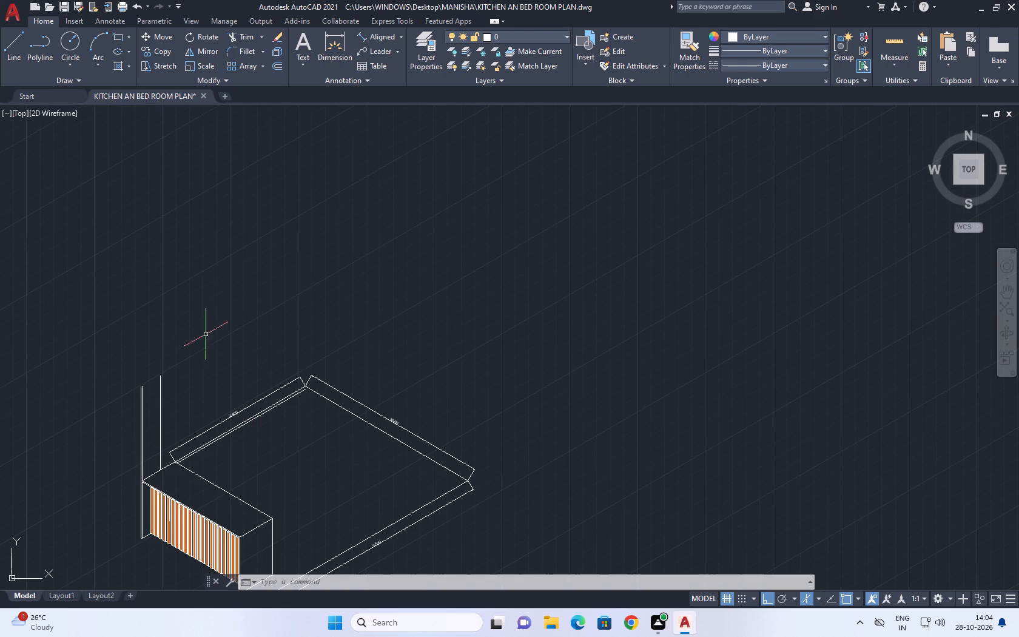
middle_click_drag(301, 405, 415, 303)
scroll(301, 405, "down", 1)
scroll(336, 338, "up", 3)
middle_click_drag(358, 354, 332, 372)
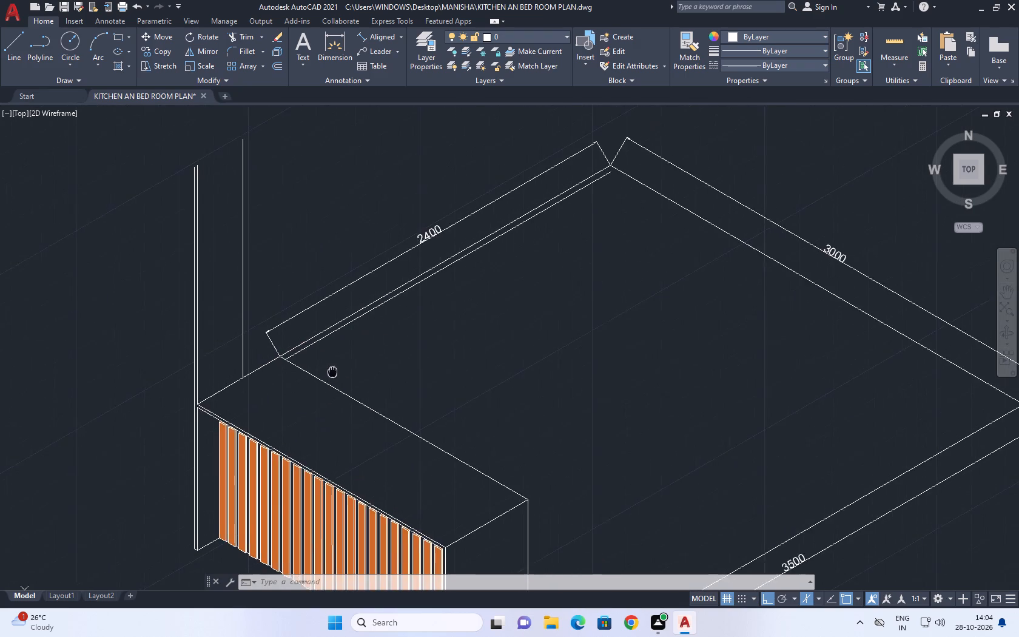
scroll(281, 345, "up", 2)
middle_click_drag(331, 358, 323, 363)
scroll(323, 363, "up", 1)
middle_click_drag(213, 414, 434, 254)
left_click(365, 287)
left_click(352, 272)
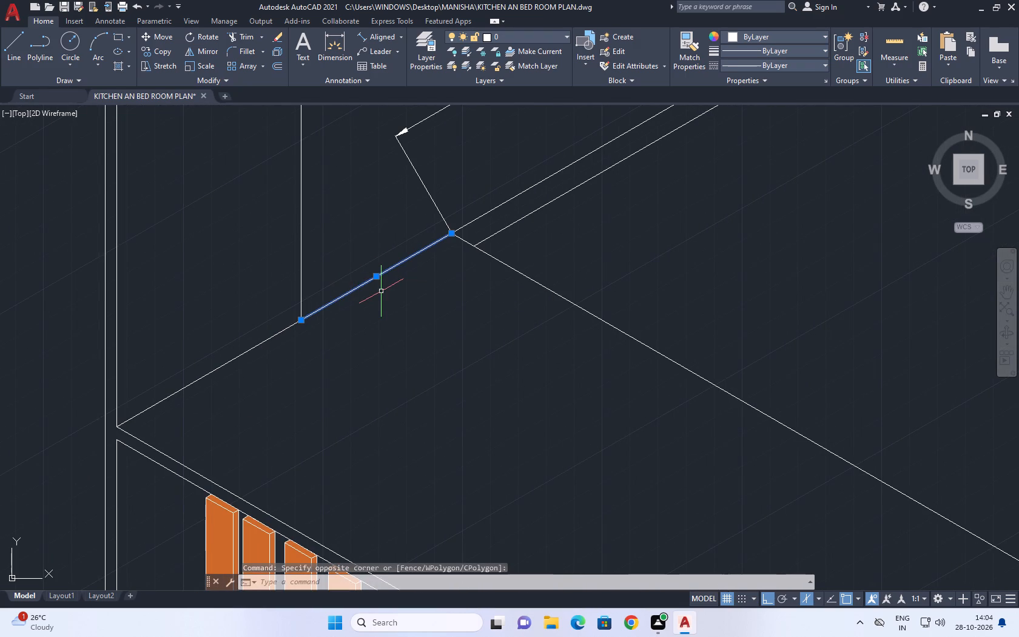
type("CO")
key("space")
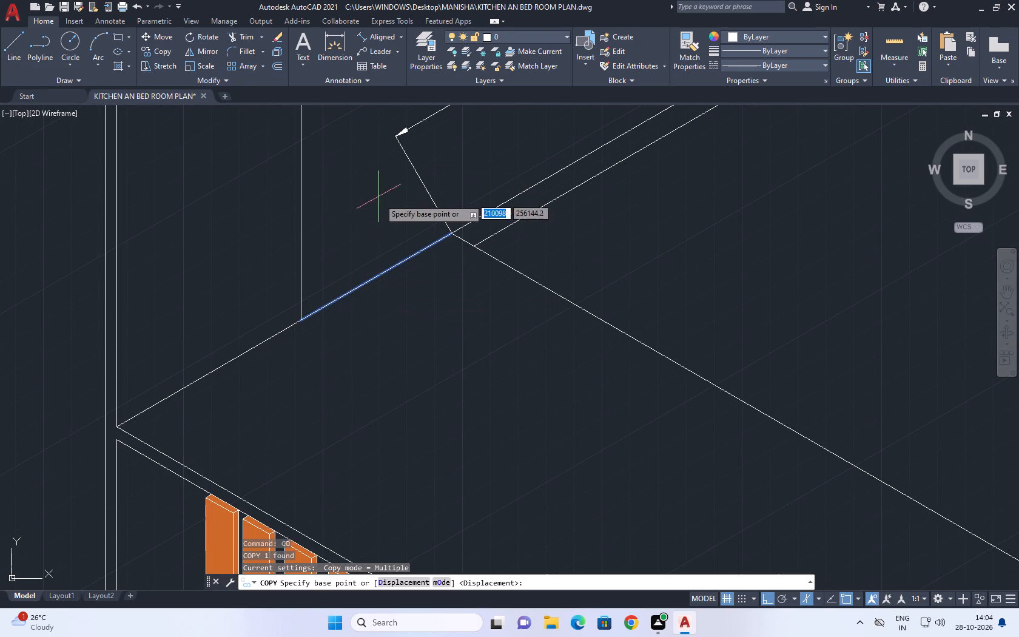
left_click(451, 234)
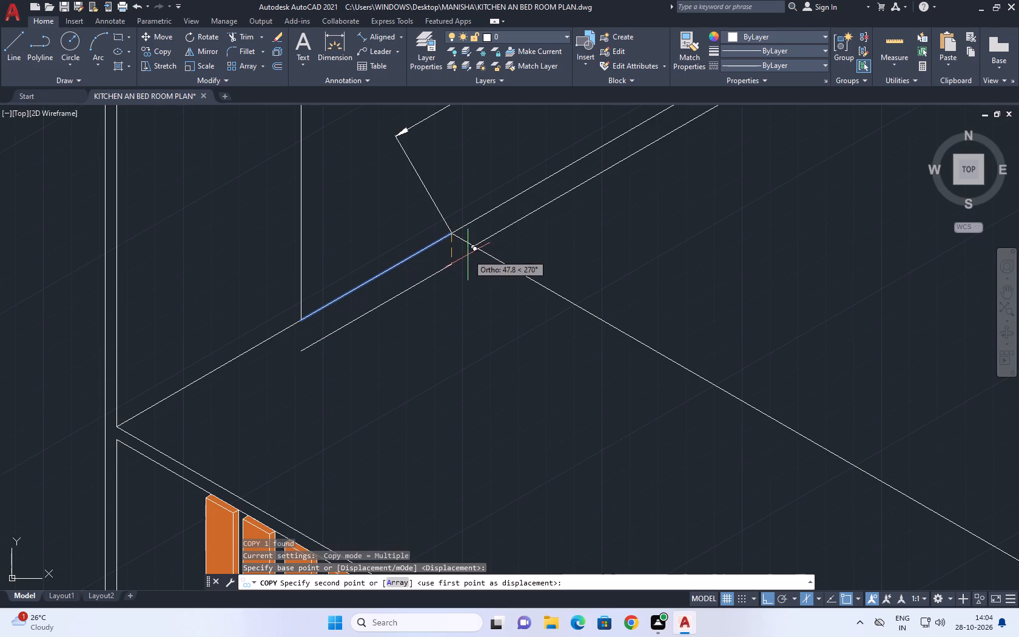
left_click(472, 246)
right_click(562, 234)
left_click(604, 257)
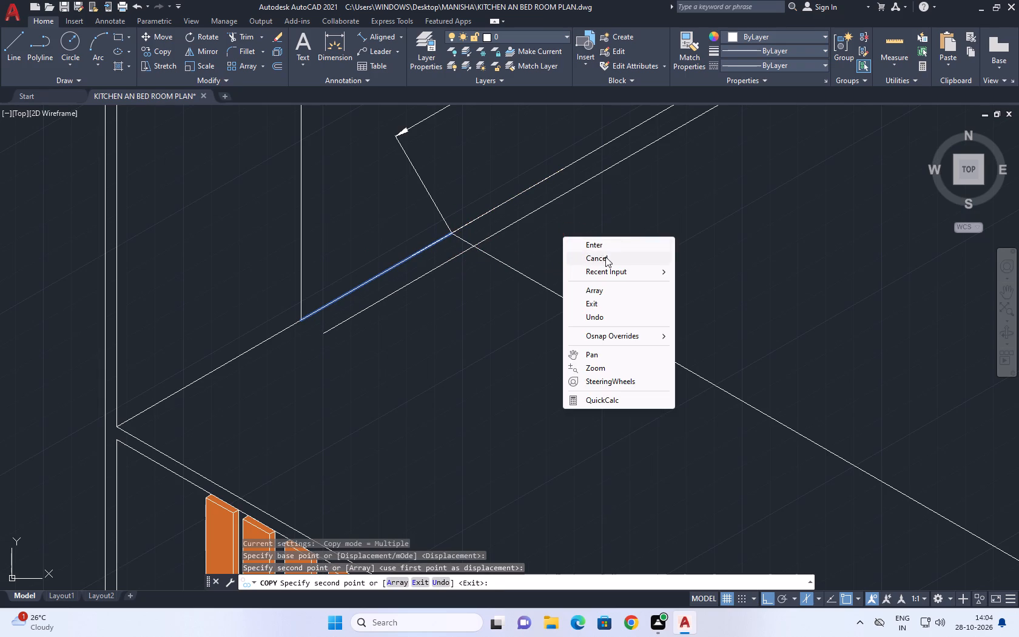
Extend the copied short line to the cabinet top's front edge above the orange strips.
middle_click_drag(423, 249, 500, 235)
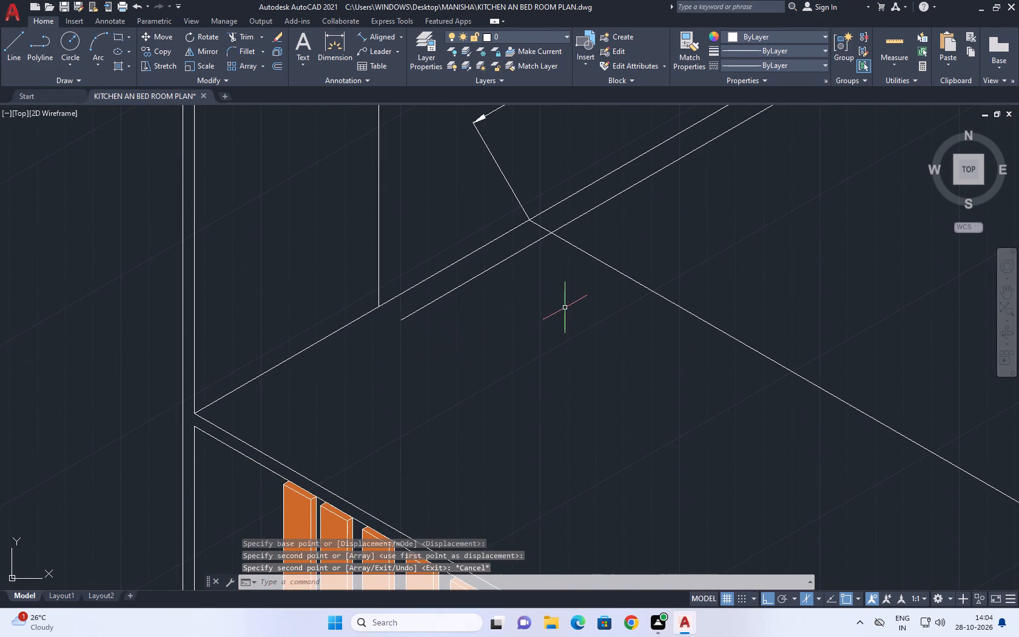
type("EX")
key("space")
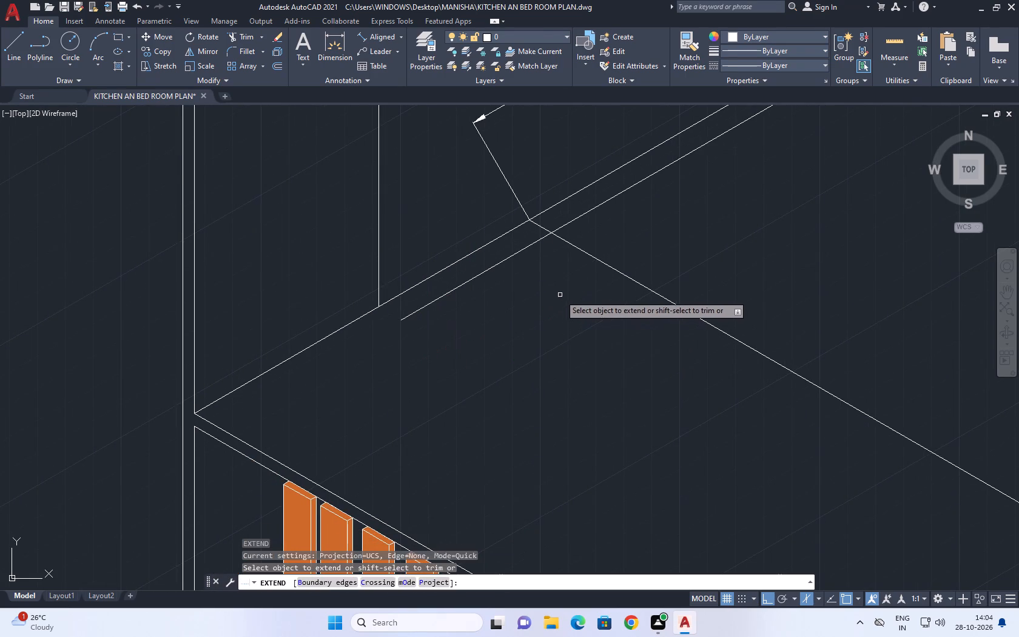
left_click(499, 265)
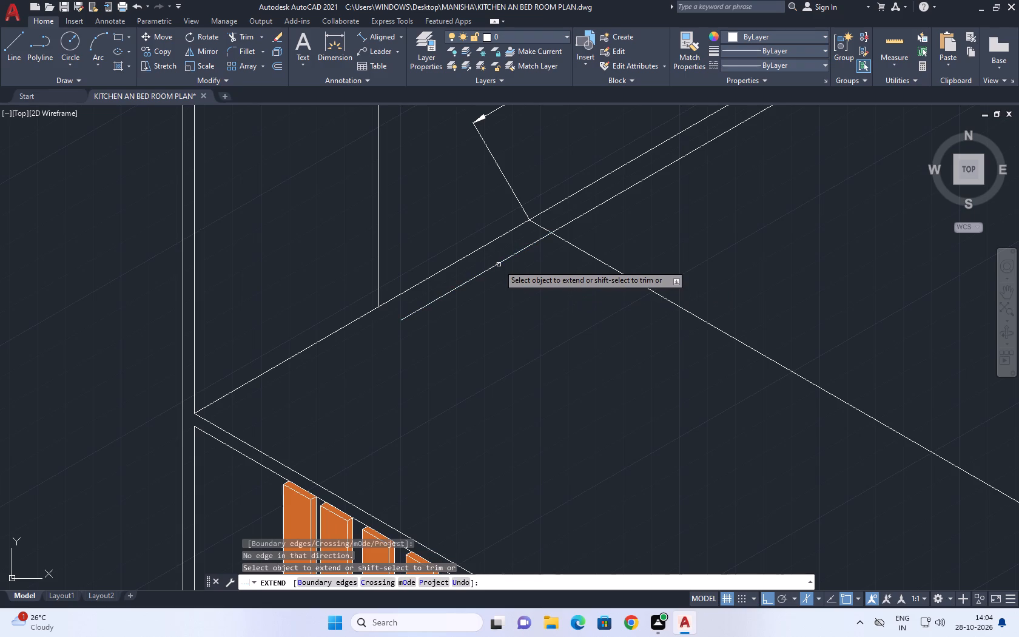
left_click(462, 284)
right_click(488, 314)
left_click(531, 329)
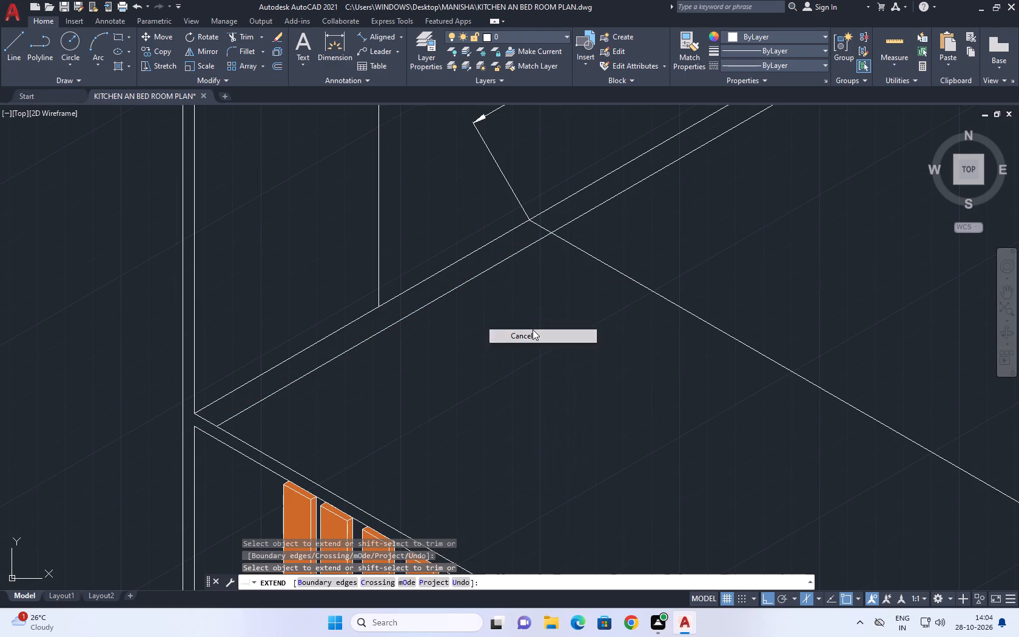
left_click_drag(334, 258, 341, 265)
left_click(648, 342)
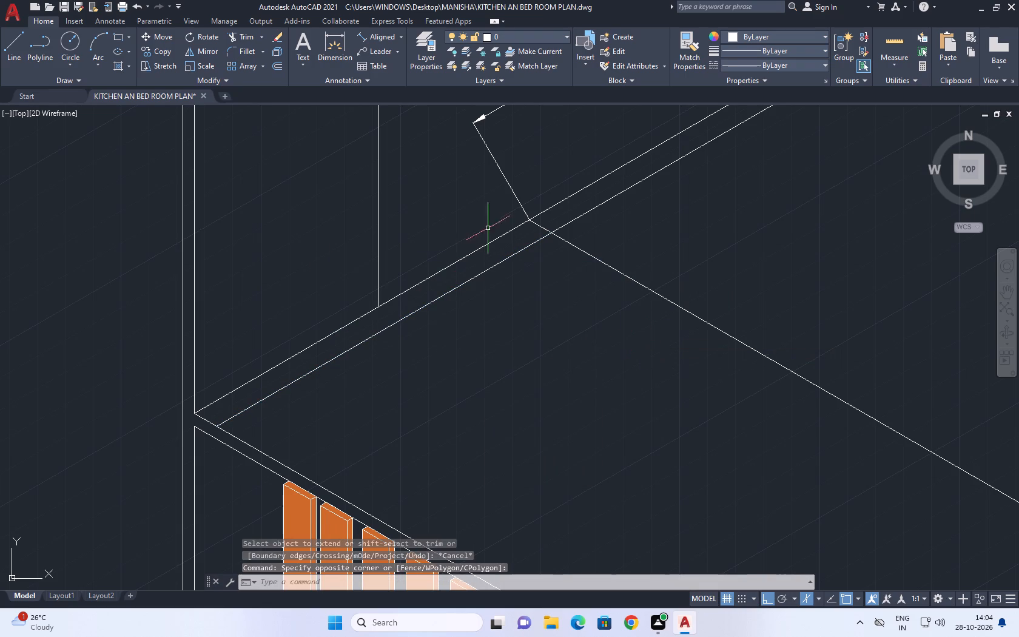
Draw a line joining the top of the outermost upright above the cabinet's corner to the top of the single upright behind it.
scroll(553, 244, "up", 1)
middle_click_drag(559, 221, 500, 281)
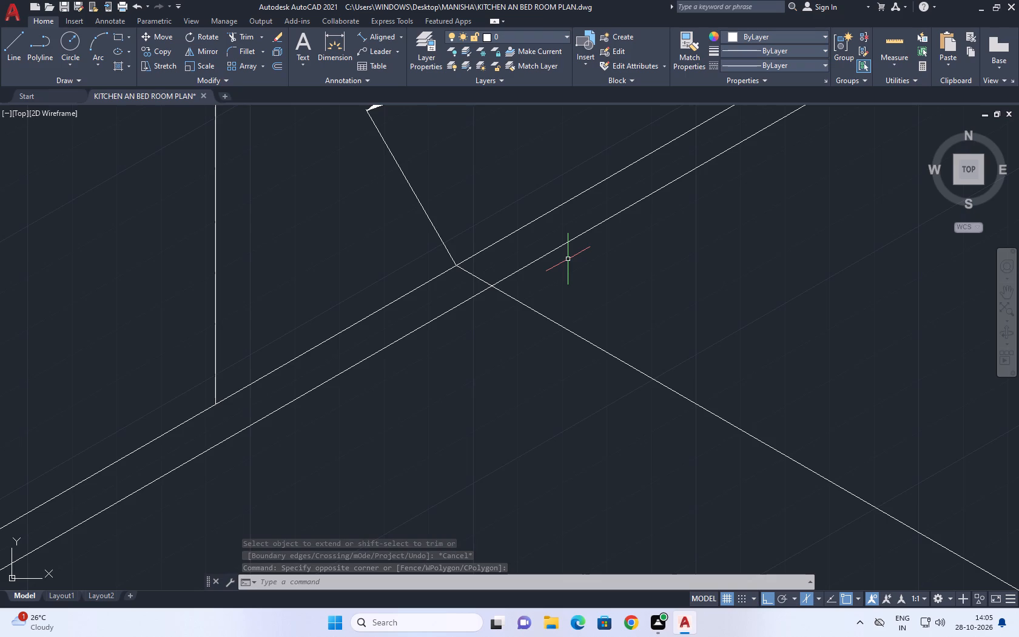
scroll(547, 319, "down", 4)
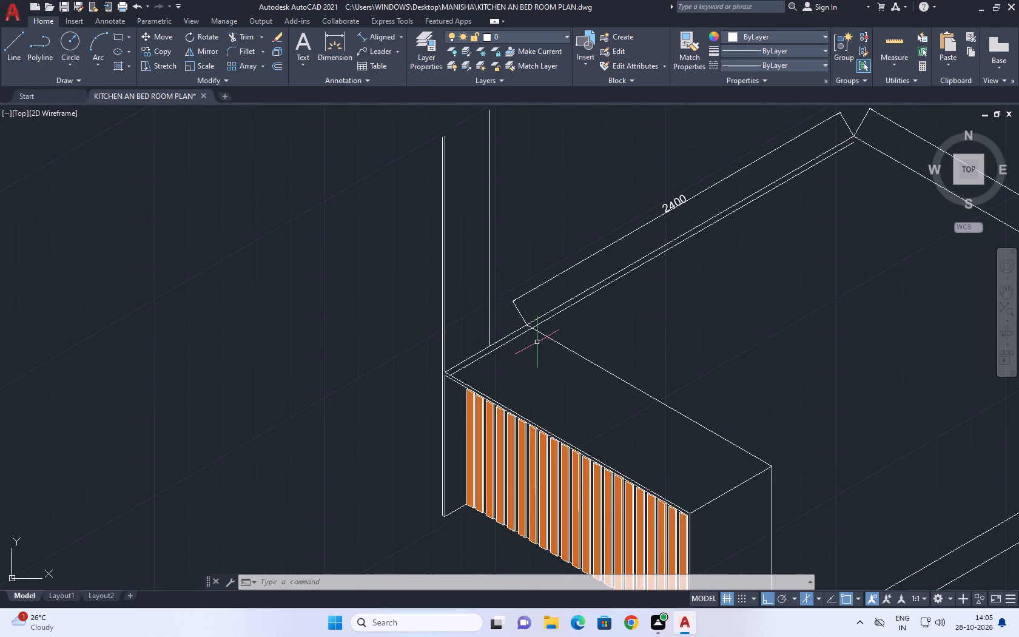
middle_click_drag(694, 304, 594, 317)
middle_click_drag(399, 204, 397, 208)
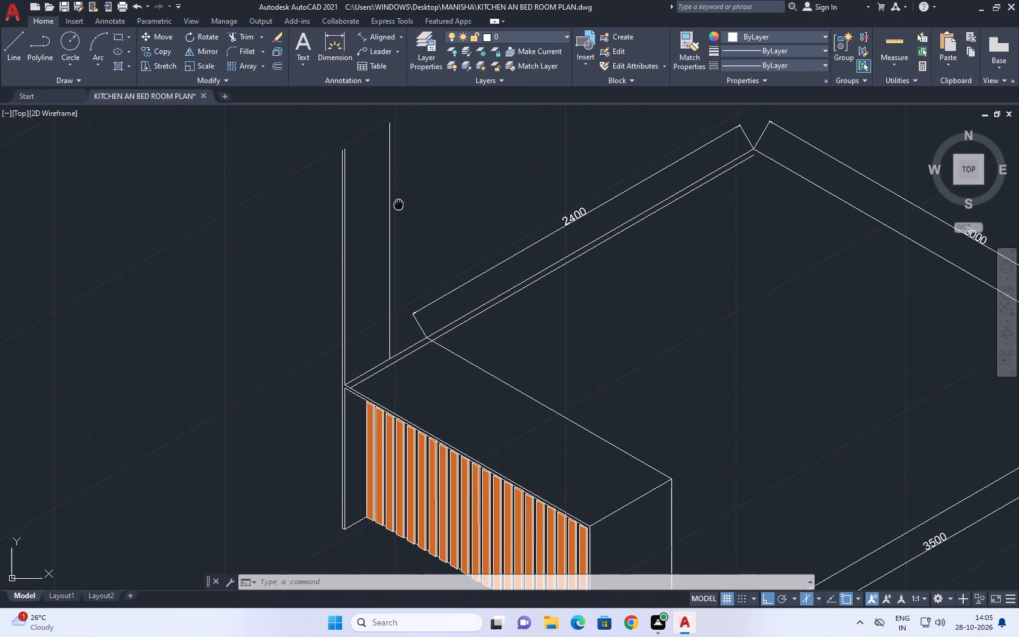
middle_click_drag(397, 208, 391, 269)
left_click(16, 40)
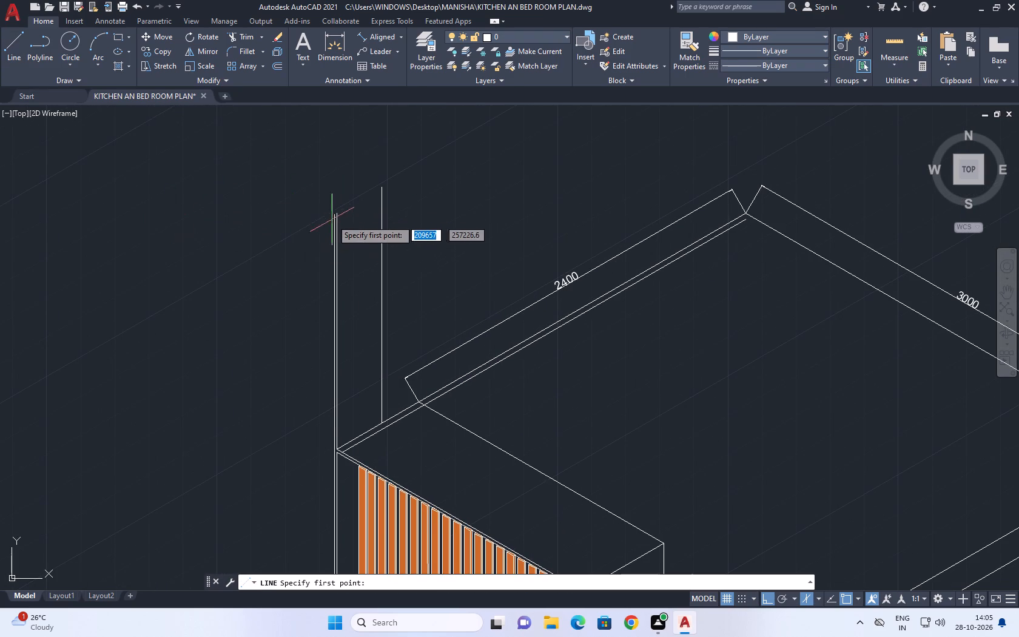
scroll(333, 213, "up", 4)
left_click(324, 227)
scroll(457, 211, "down", 1)
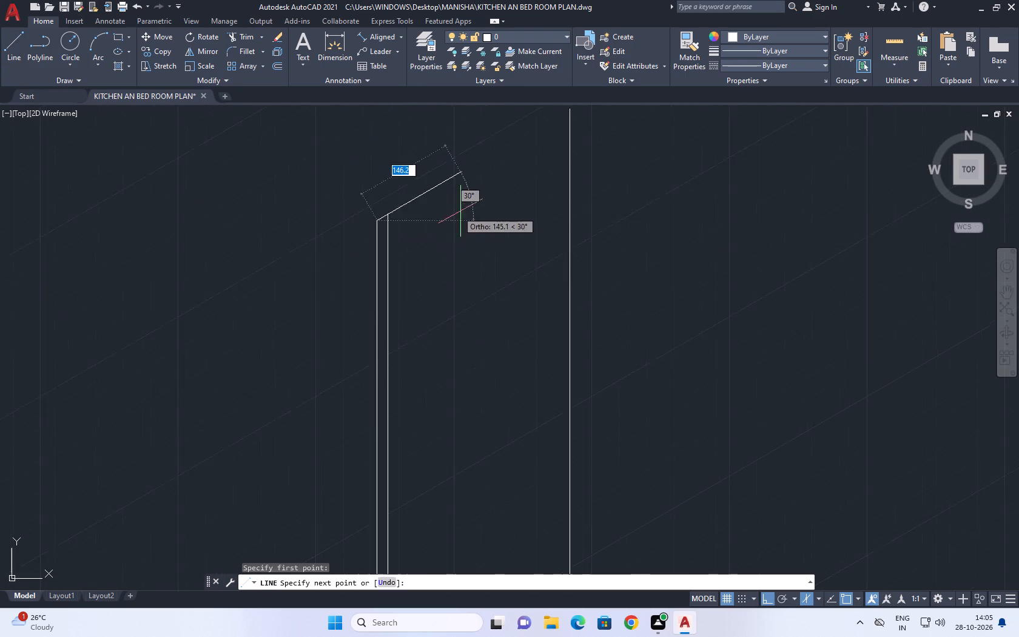
scroll(466, 211, "down", 1)
middle_click_drag(543, 183, 509, 272)
left_click(497, 240)
right_click(539, 215)
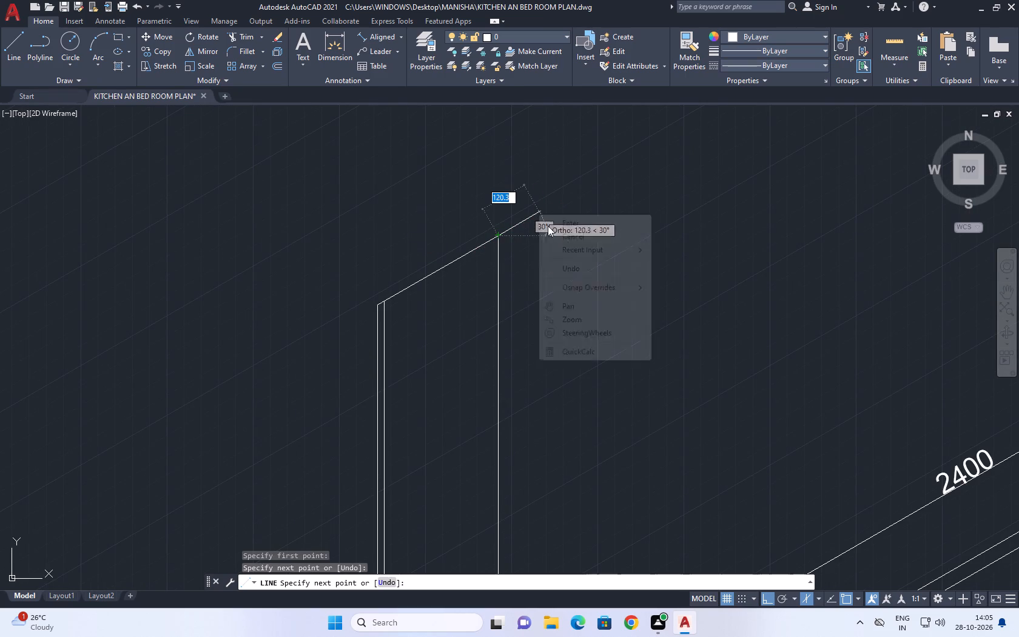
left_click_drag(575, 236, 573, 243)
scroll(460, 261, "down", 4)
left_click(582, 242)
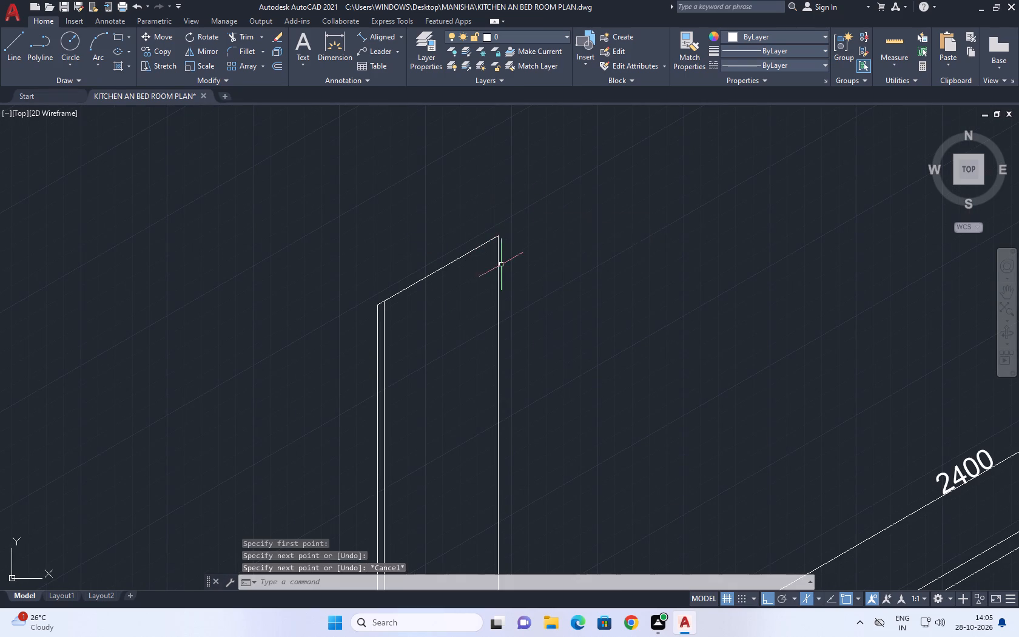
Erase the short line between the foot of the single upright and the near corner of the 2400 edge.
scroll(370, 312, "down", 4)
middle_click_drag(412, 321, 420, 289)
middle_click_drag(545, 288, 533, 295)
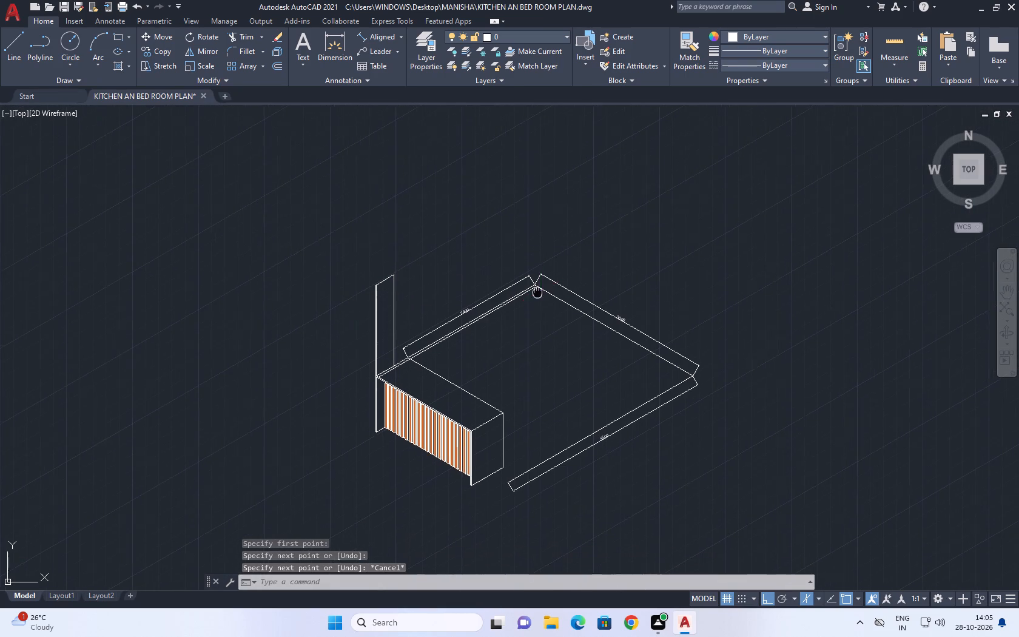
middle_click_drag(533, 295, 519, 300)
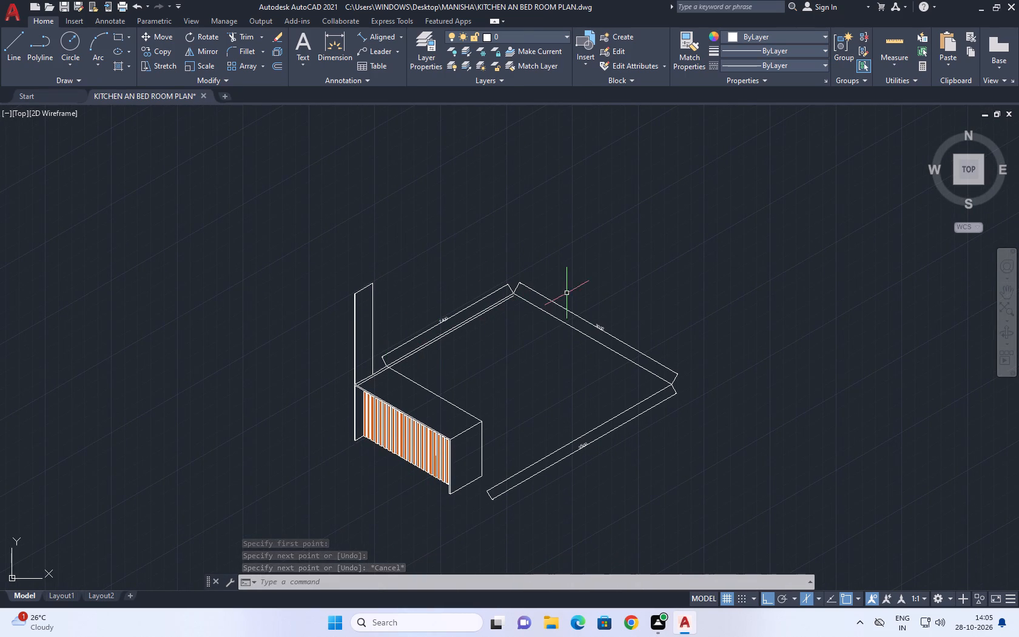
scroll(389, 360, "up", 3)
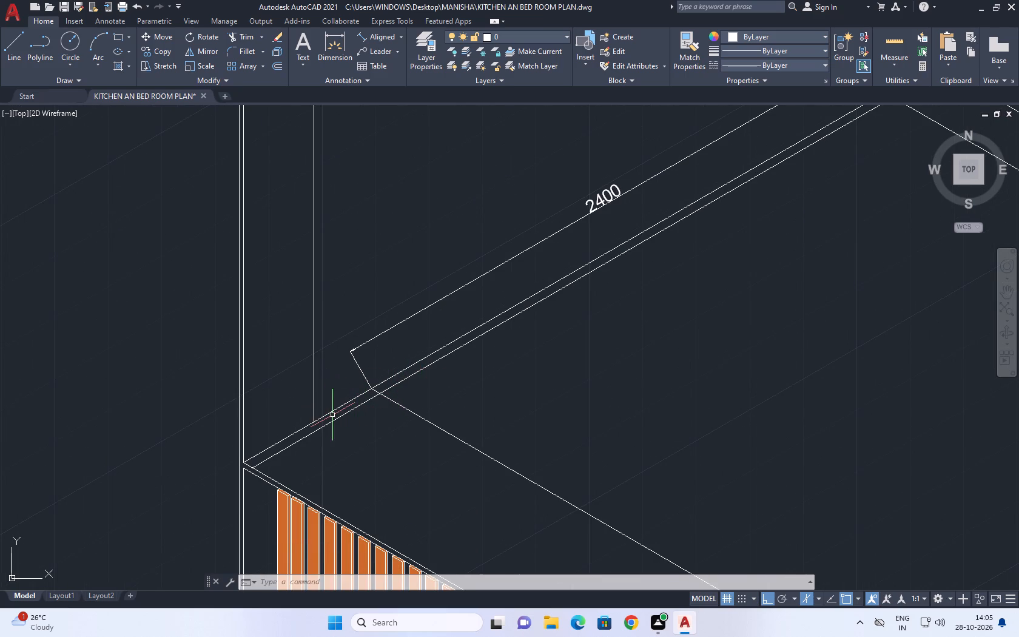
middle_click_drag(452, 421, 419, 428)
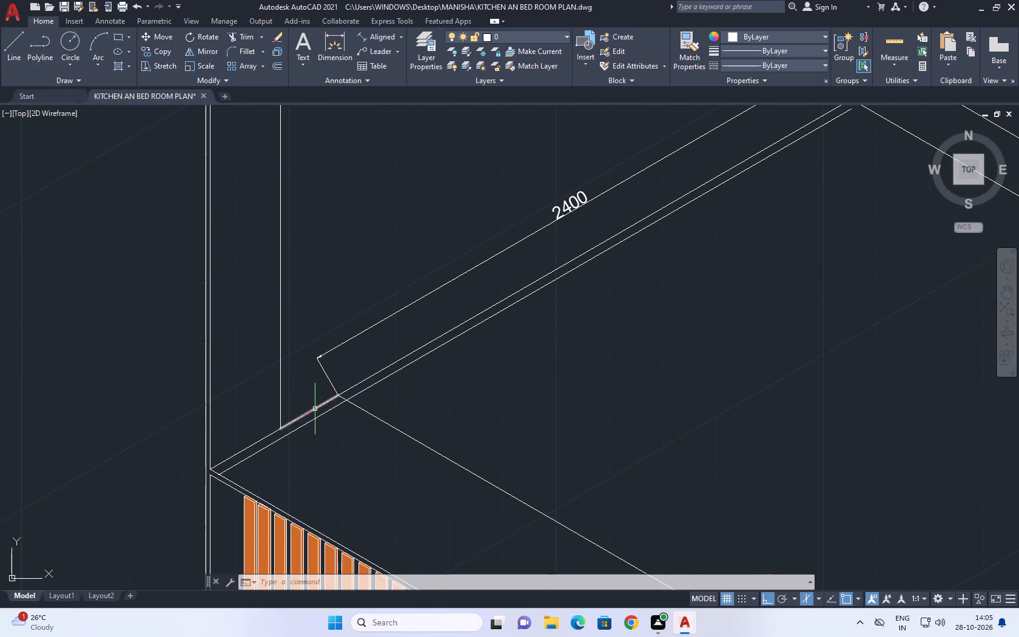
left_click(315, 409)
right_click(505, 405)
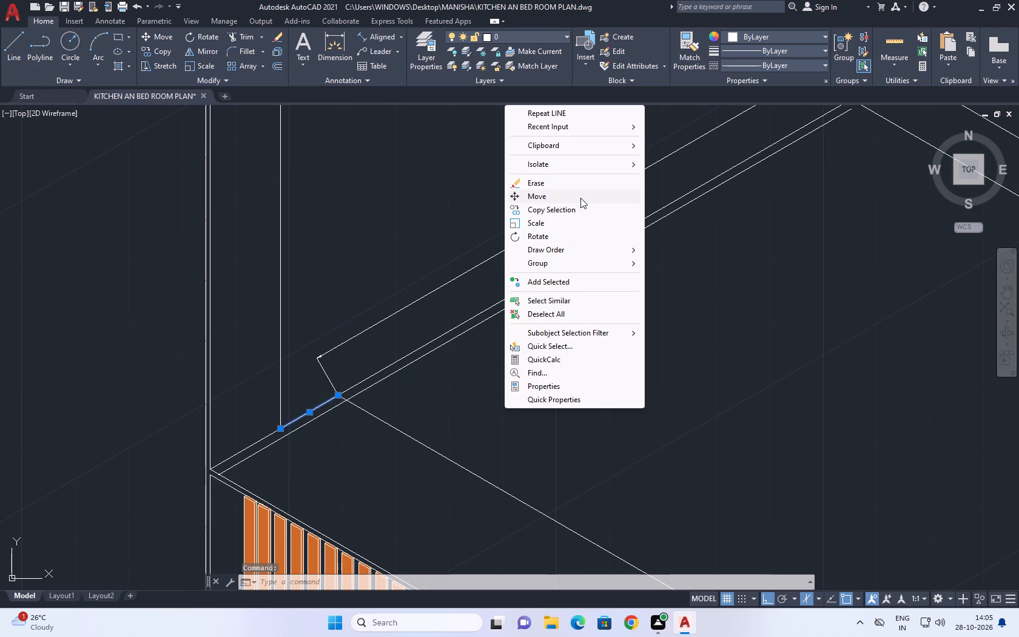
left_click(565, 186)
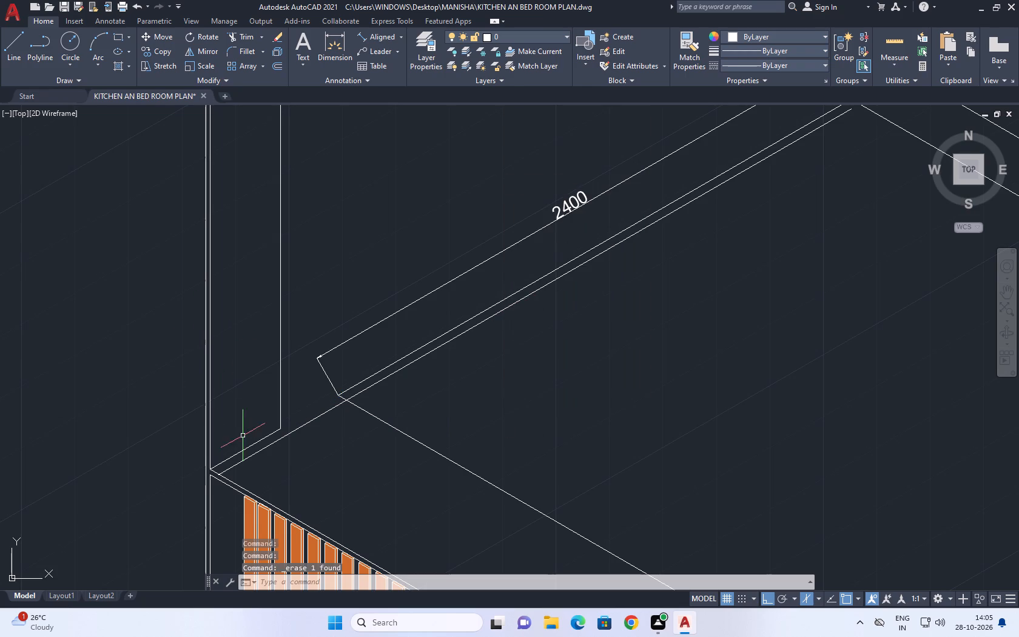
Extend the remaining short cabinet-top line past the upright's foot to the near corner of the 2400 edge.
type("EX")
key("space")
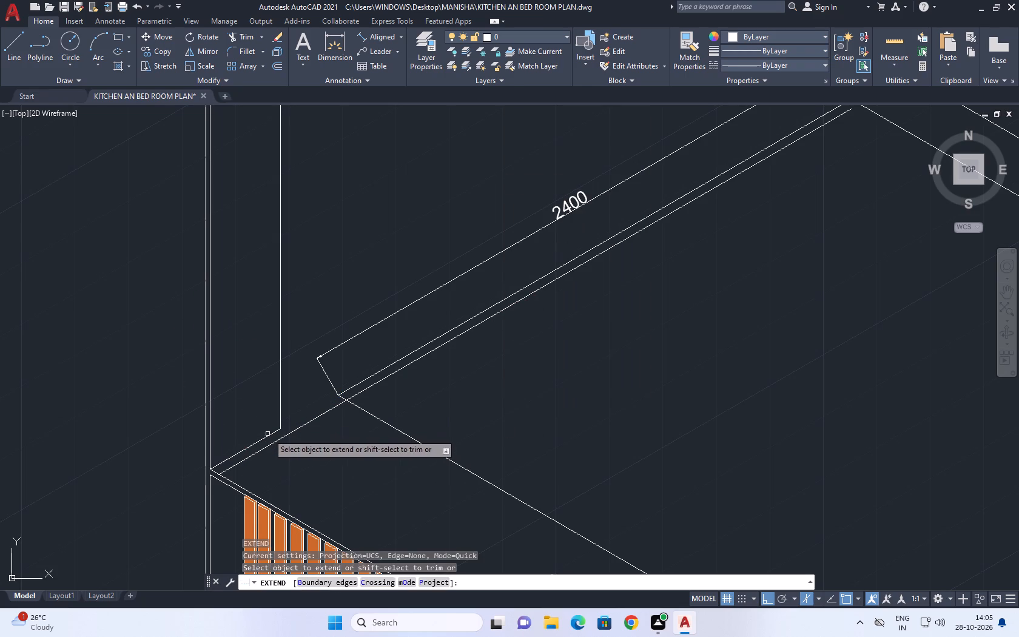
left_click(275, 433)
right_click(469, 406)
left_click(531, 437)
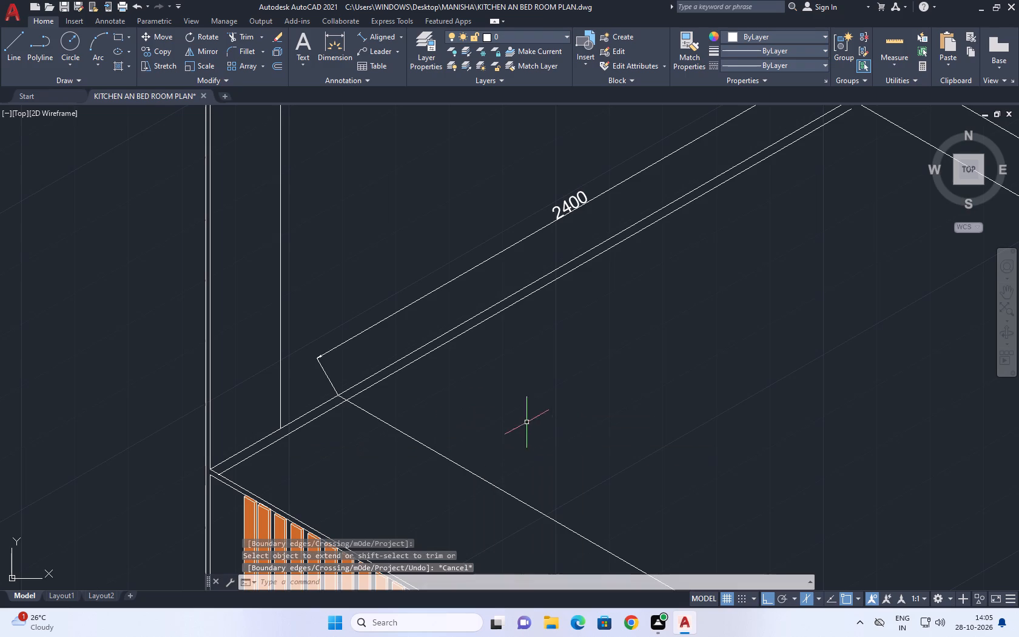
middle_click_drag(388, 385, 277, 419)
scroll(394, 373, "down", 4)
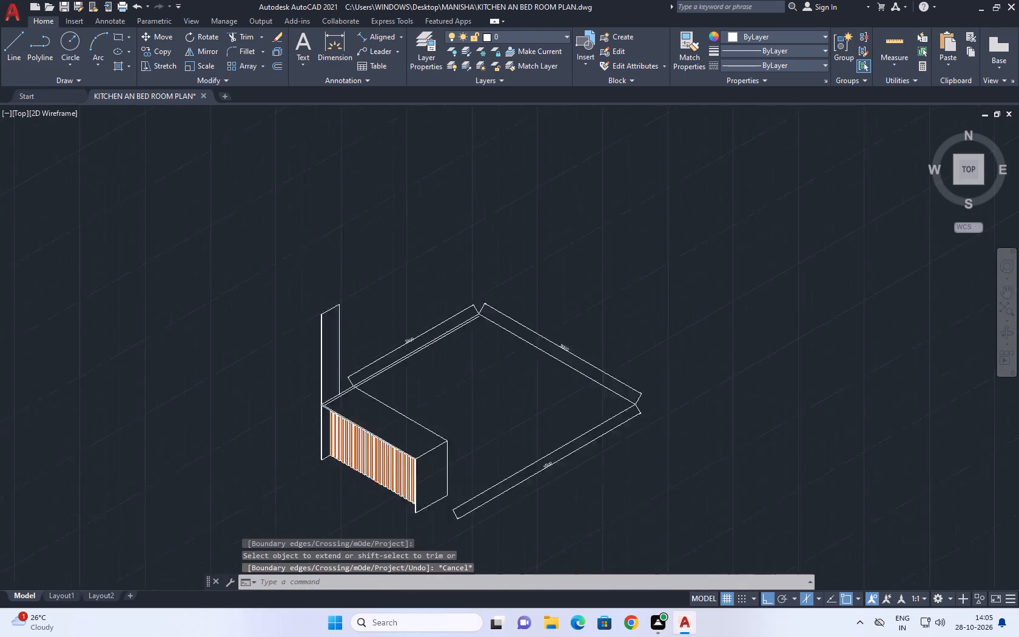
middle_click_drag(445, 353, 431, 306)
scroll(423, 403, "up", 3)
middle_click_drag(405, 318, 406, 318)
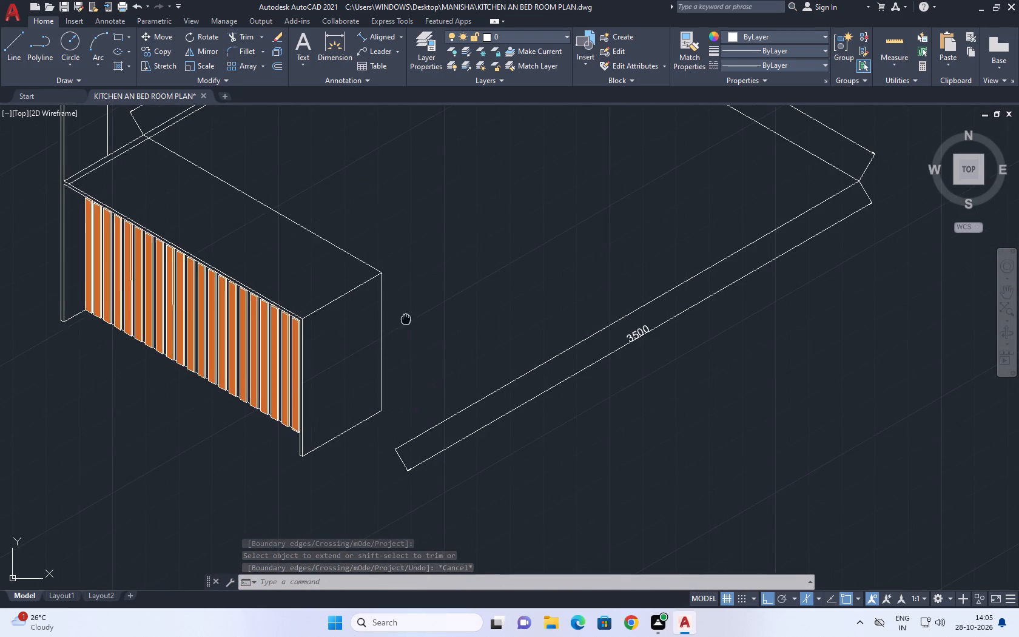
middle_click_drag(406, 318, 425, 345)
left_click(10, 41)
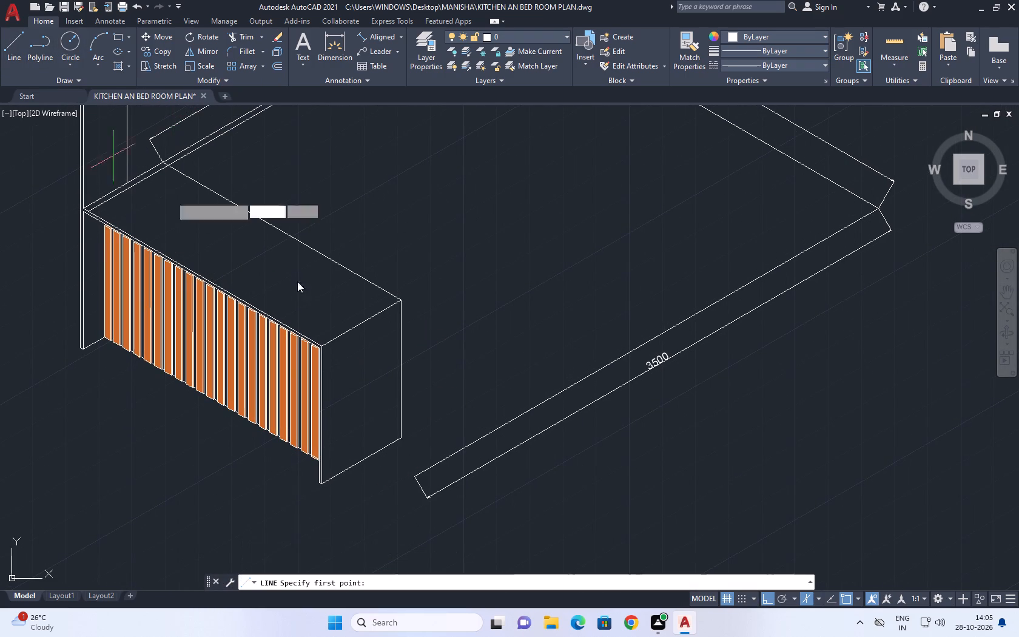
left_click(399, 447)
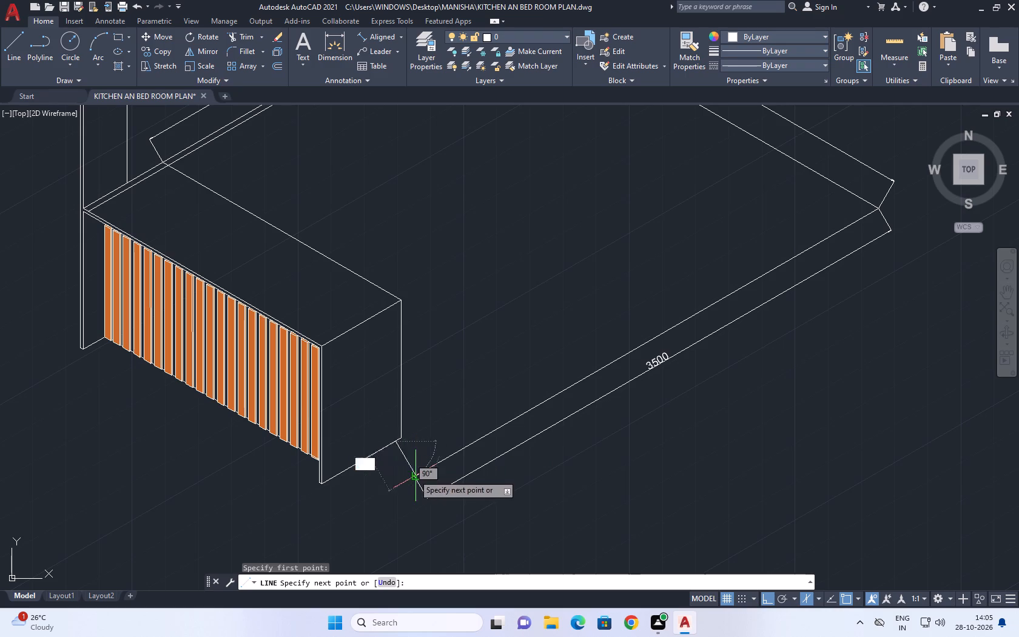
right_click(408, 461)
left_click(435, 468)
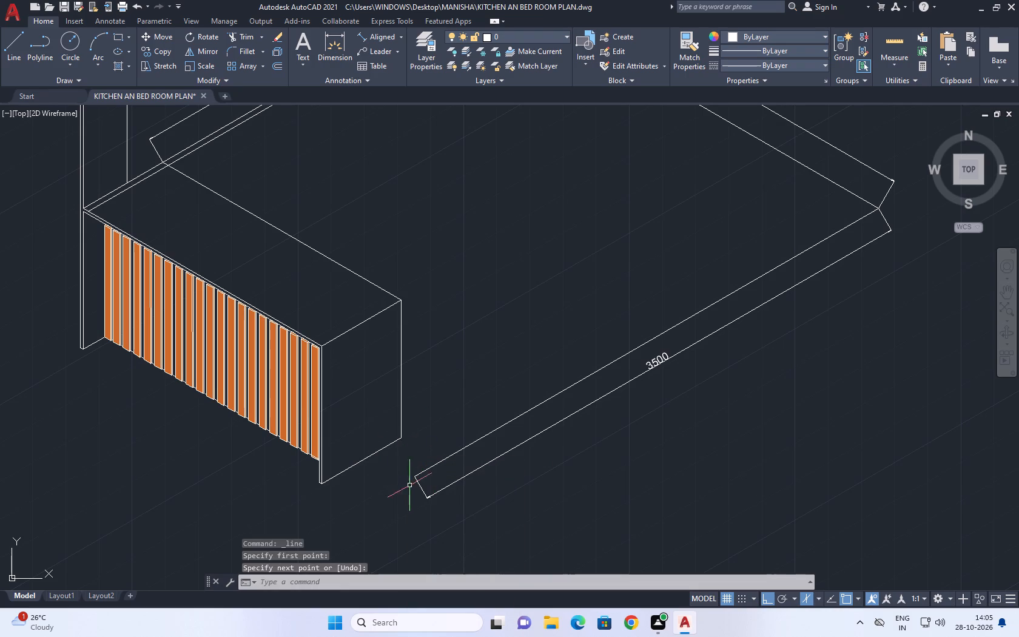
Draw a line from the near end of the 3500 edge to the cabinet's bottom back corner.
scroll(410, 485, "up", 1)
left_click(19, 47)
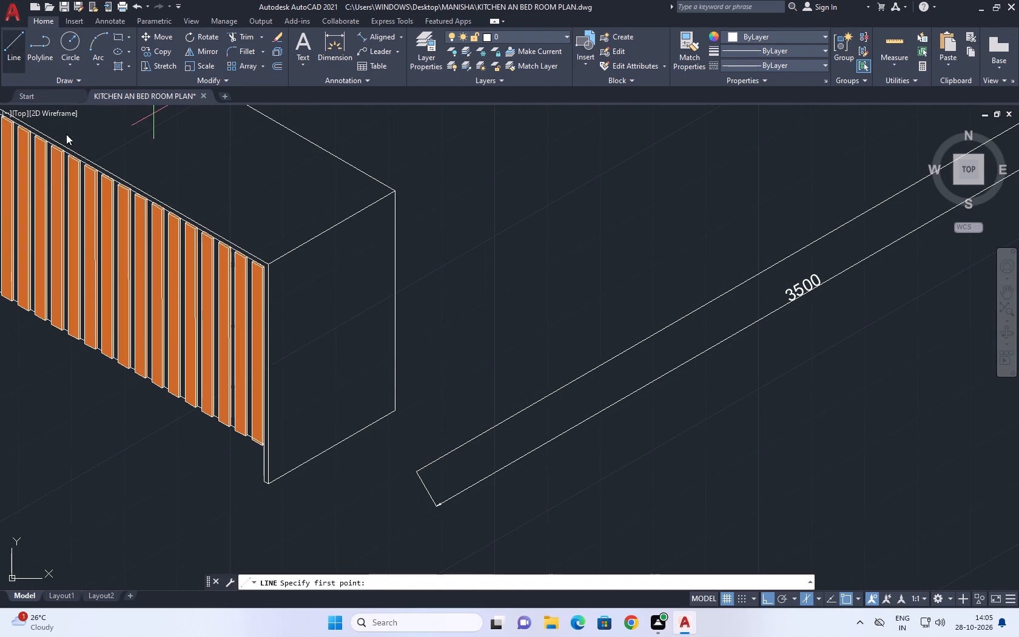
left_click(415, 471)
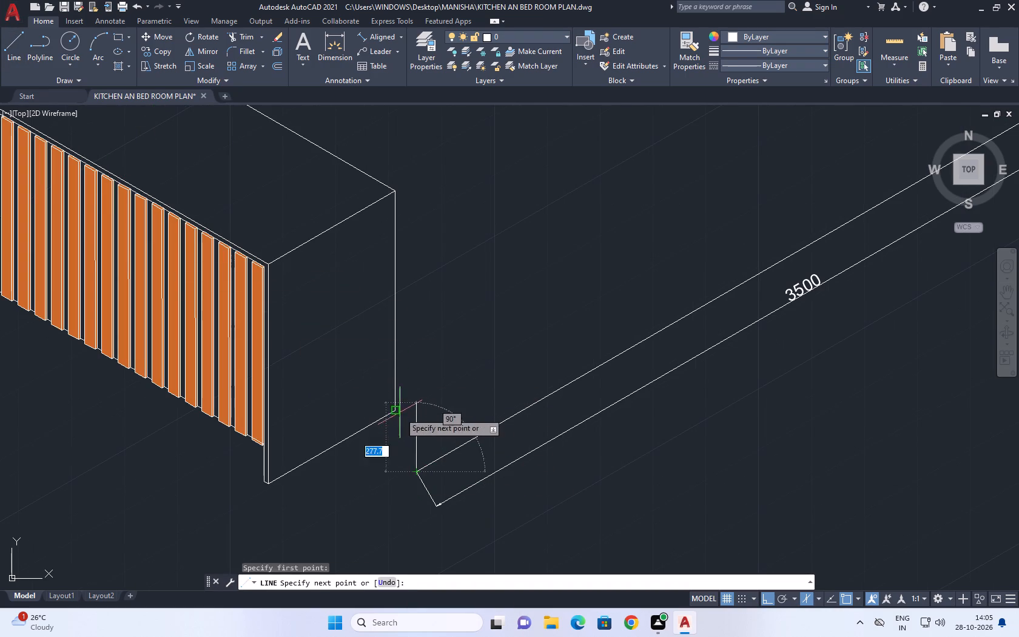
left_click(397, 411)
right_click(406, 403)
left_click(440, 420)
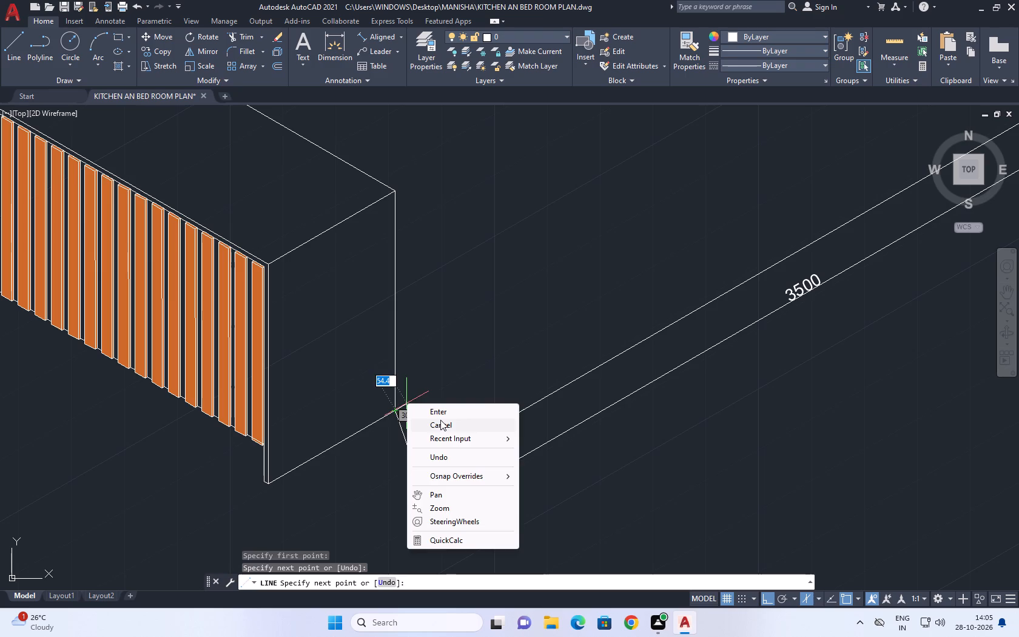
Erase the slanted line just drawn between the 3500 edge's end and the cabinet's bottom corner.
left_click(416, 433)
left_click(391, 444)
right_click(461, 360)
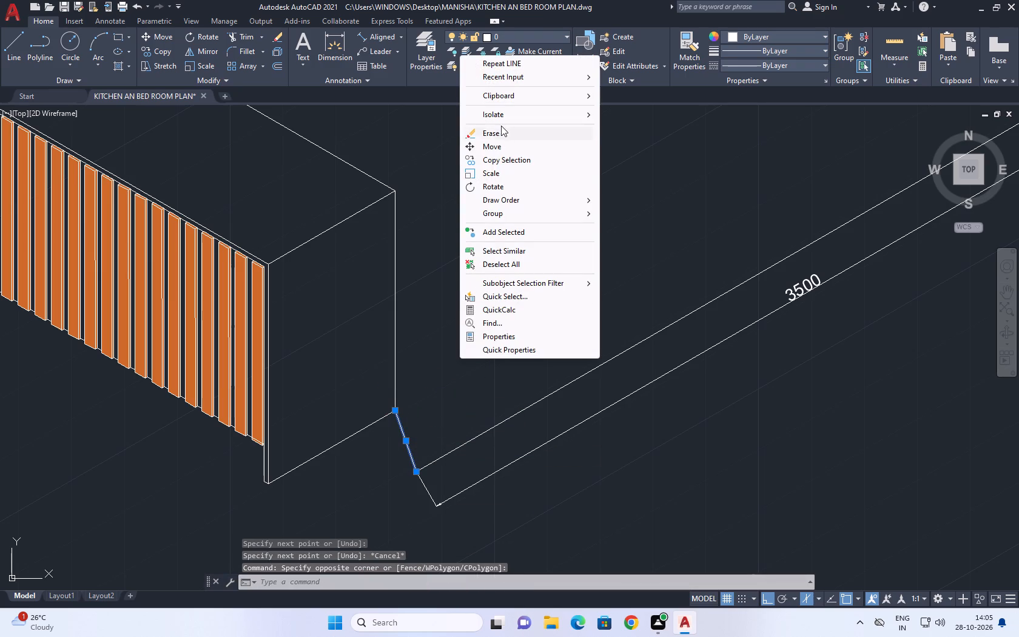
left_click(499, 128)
Stretch the far end of the line parallel to the 2400 edge until it meets the 3000 edge line.
scroll(546, 363, "down", 3)
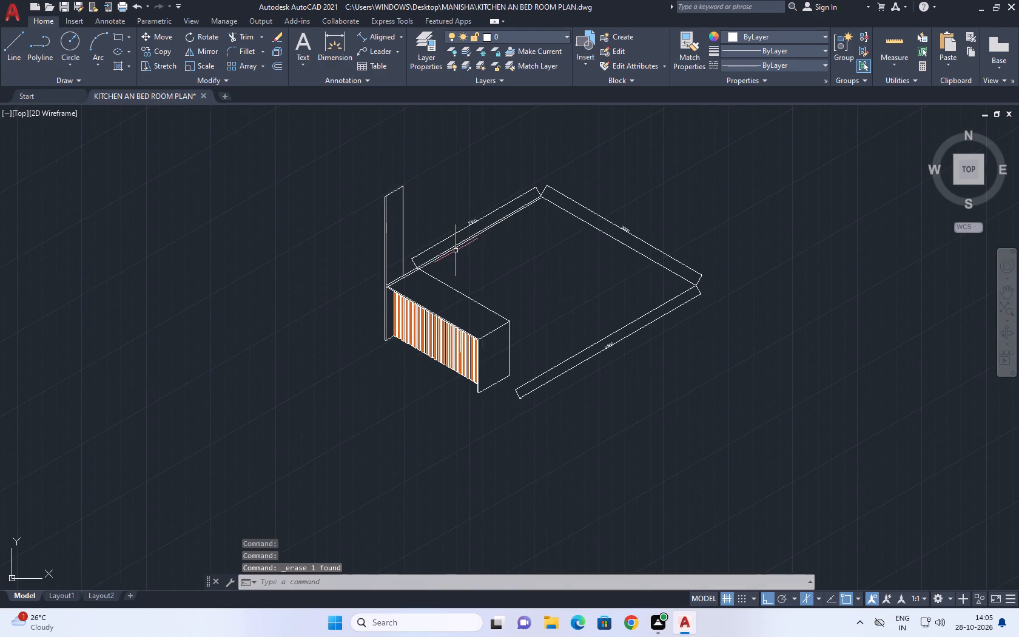
scroll(446, 254, "up", 2)
middle_click_drag(519, 278, 399, 319)
middle_click(394, 318)
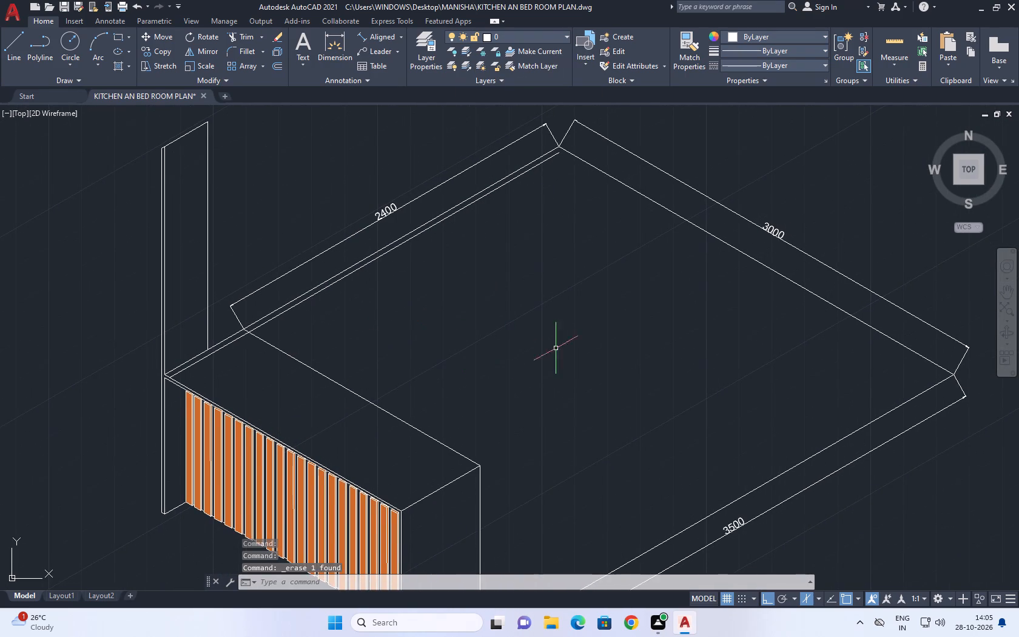
middle_click_drag(496, 226, 442, 313)
scroll(499, 242, "up", 3)
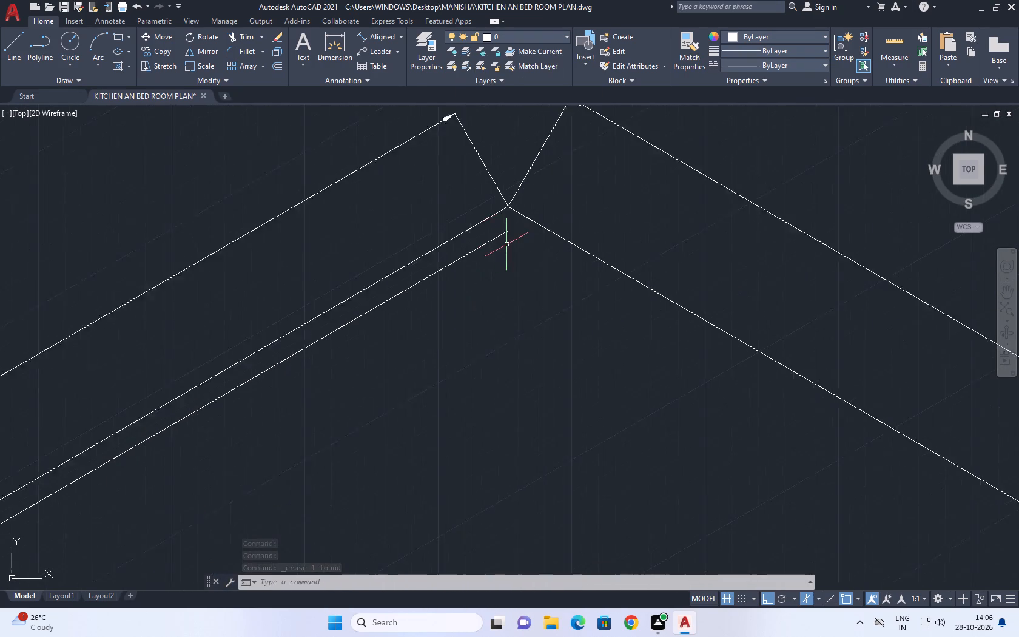
scroll(506, 244, "up", 1)
left_click_drag(511, 243, 511, 234)
left_click(506, 224)
middle_click_drag(509, 227, 379, 368)
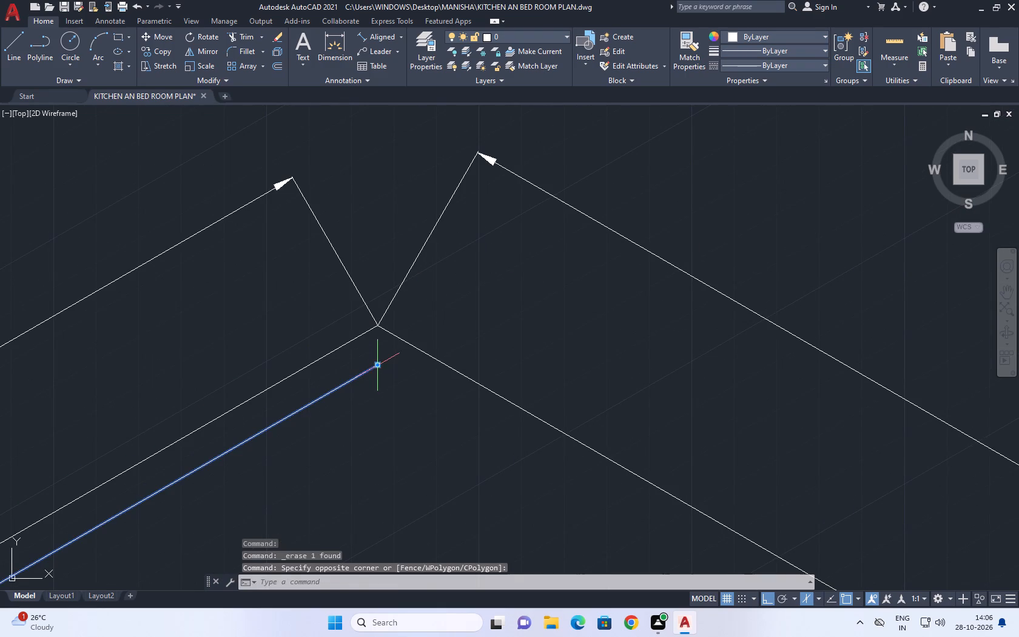
left_click(378, 365)
left_click(436, 339)
right_click(502, 262)
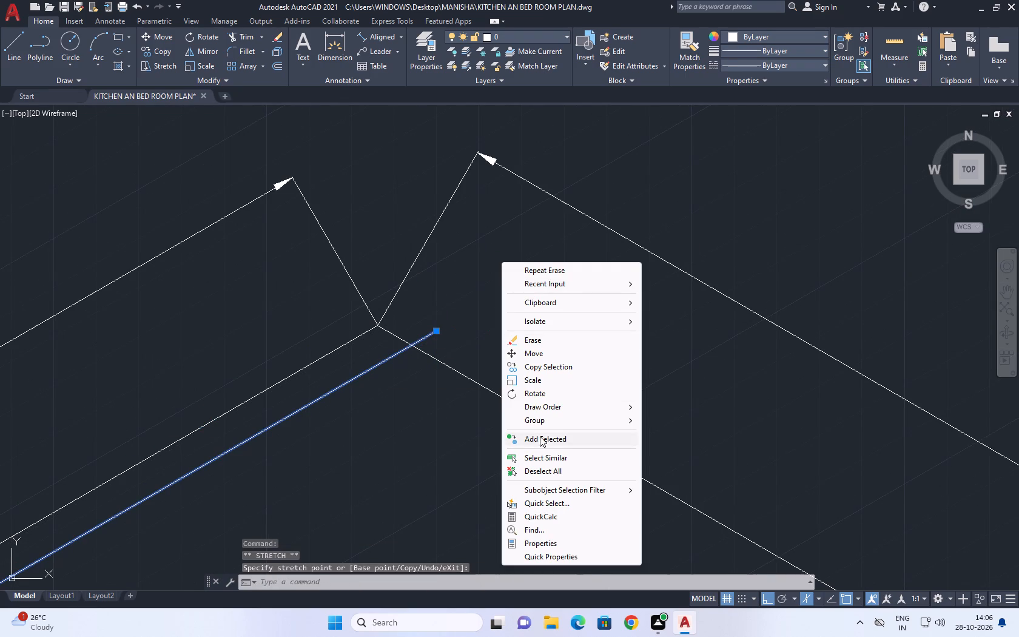
left_click(435, 327)
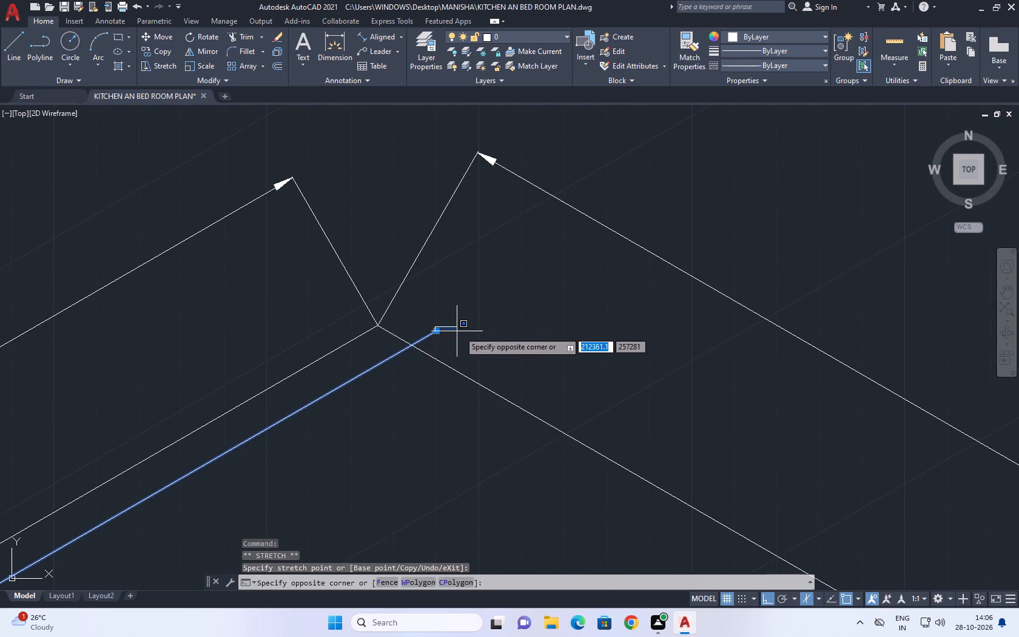
left_click(462, 331)
left_click(439, 329)
left_click(412, 343)
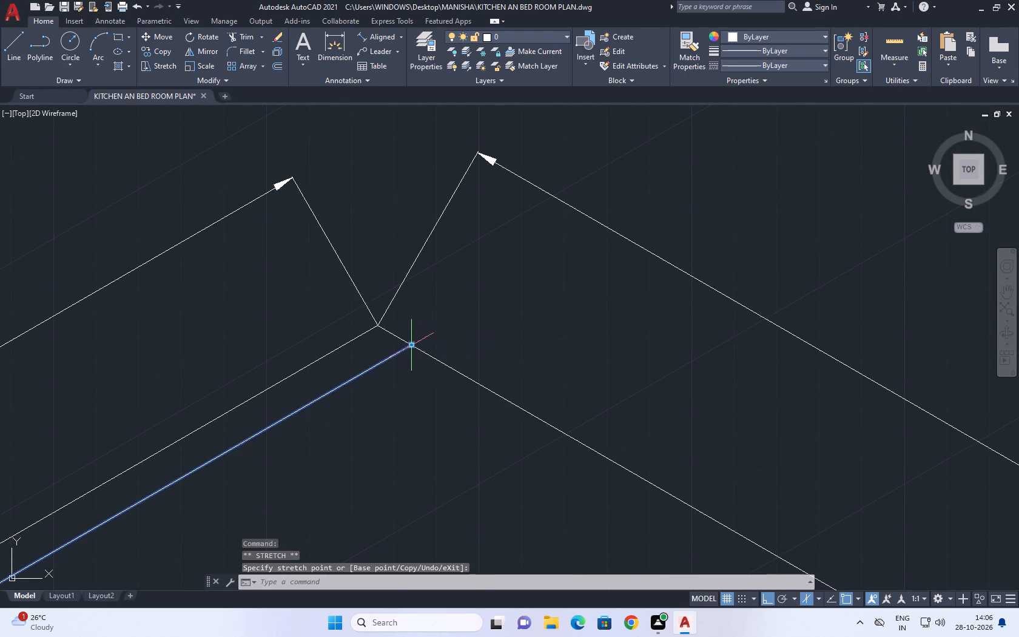
right_click(475, 302)
left_click(519, 505)
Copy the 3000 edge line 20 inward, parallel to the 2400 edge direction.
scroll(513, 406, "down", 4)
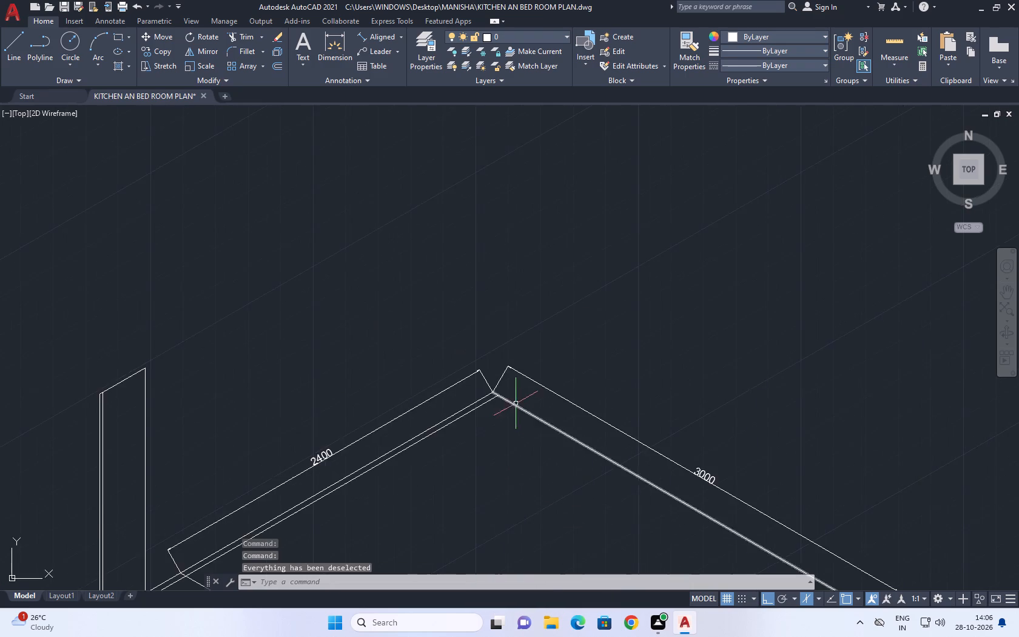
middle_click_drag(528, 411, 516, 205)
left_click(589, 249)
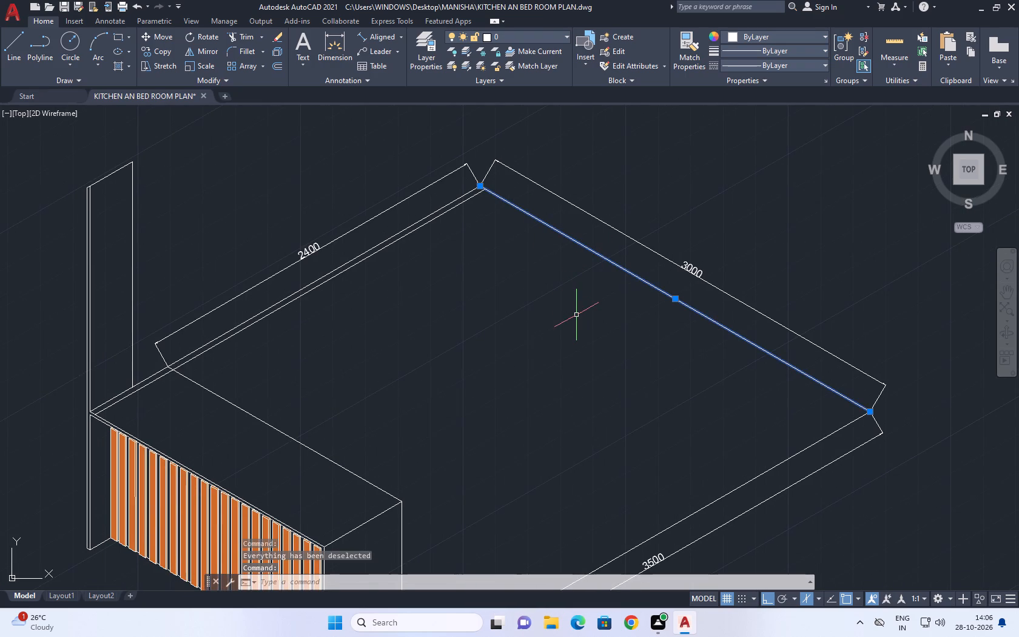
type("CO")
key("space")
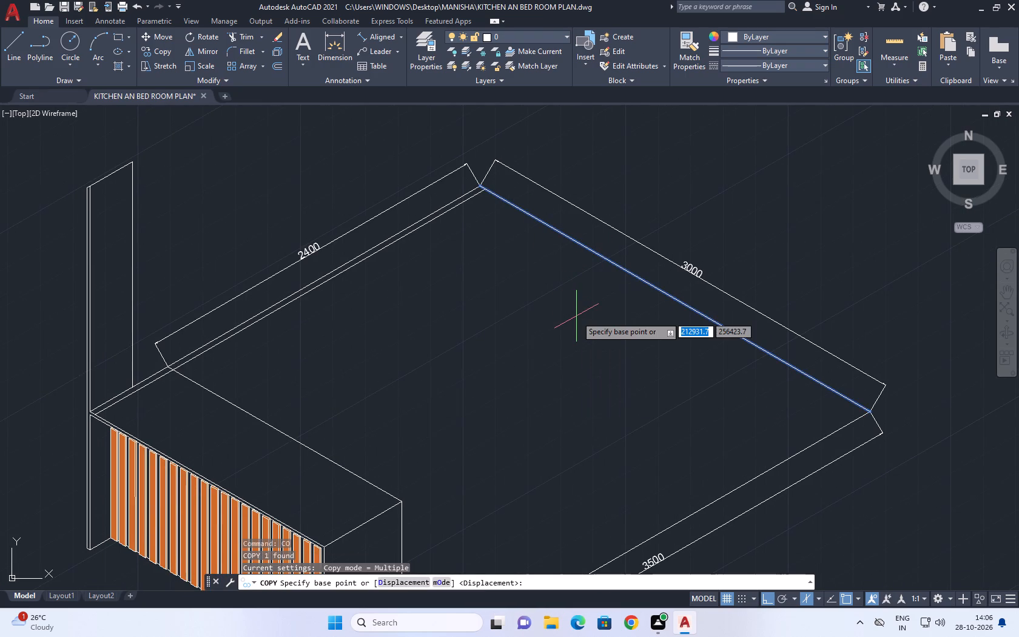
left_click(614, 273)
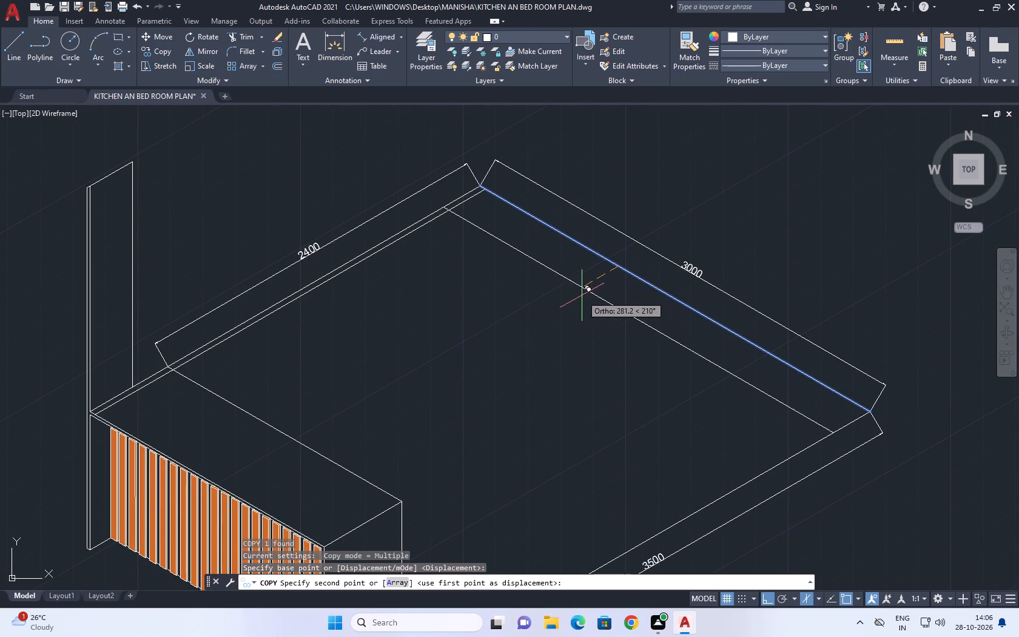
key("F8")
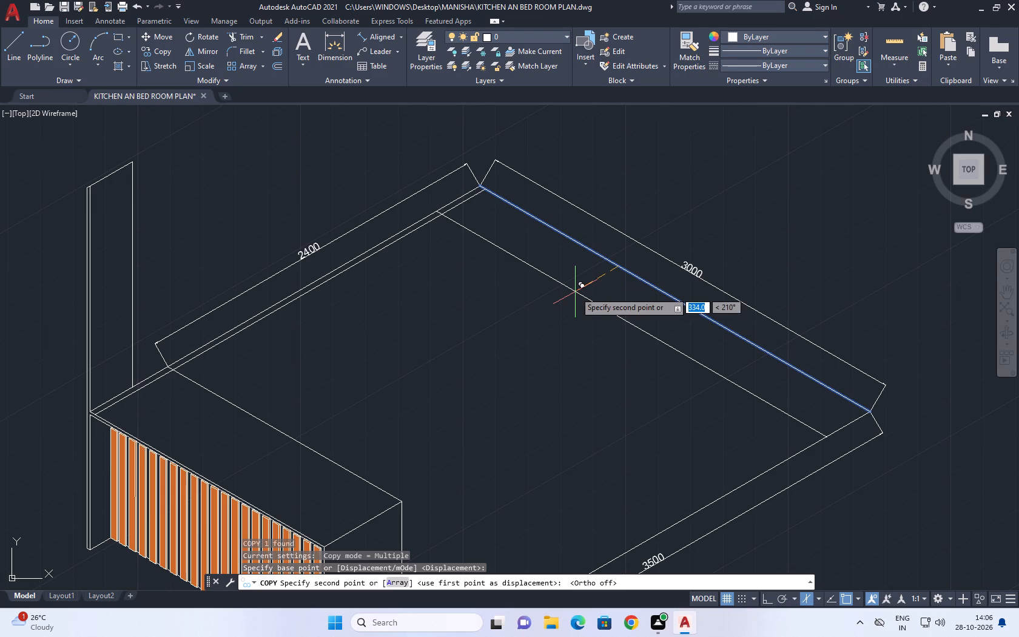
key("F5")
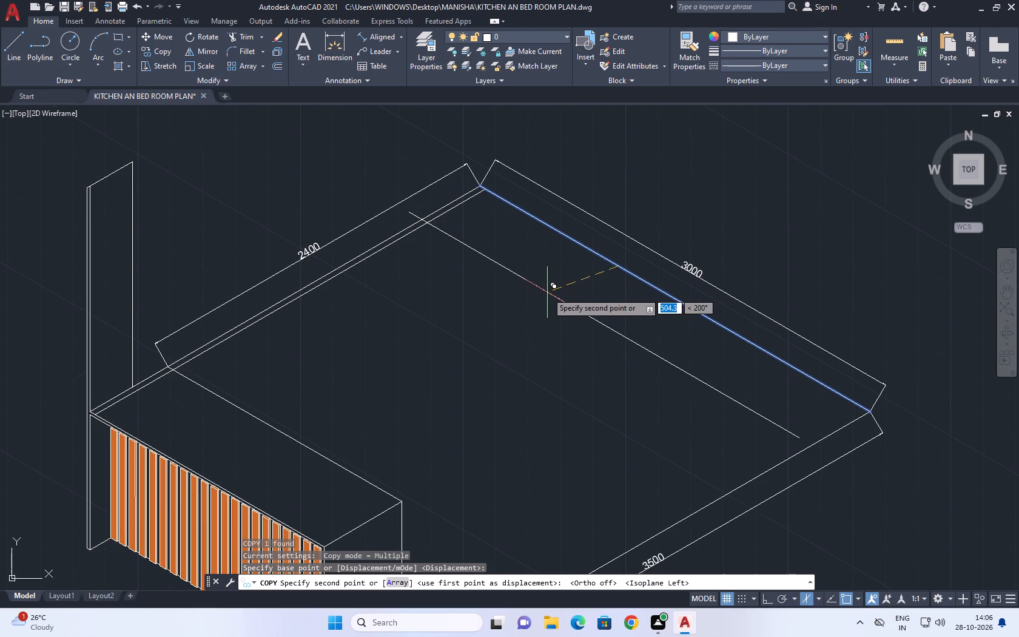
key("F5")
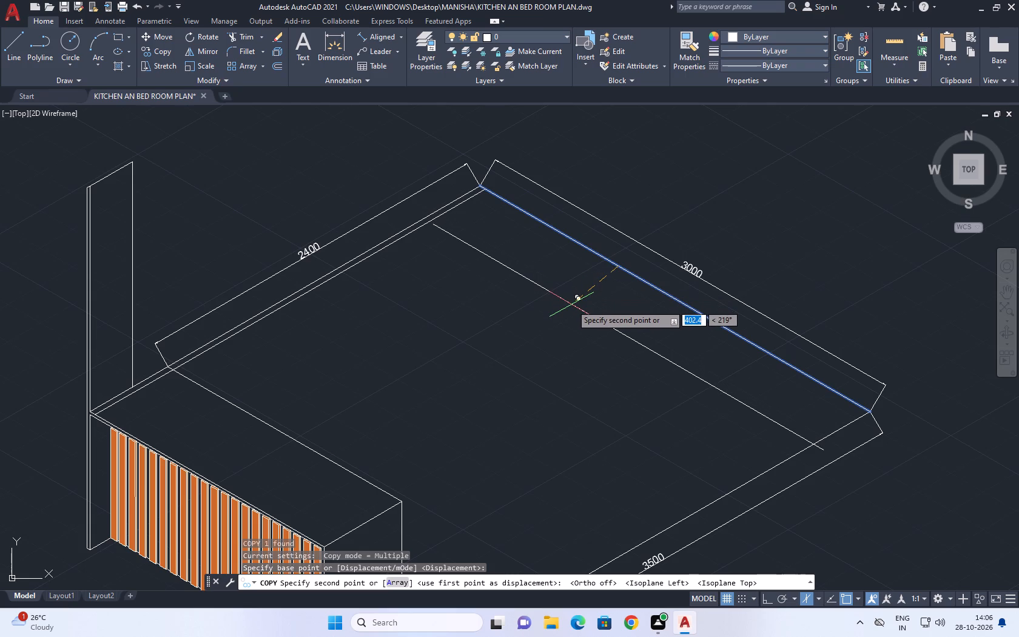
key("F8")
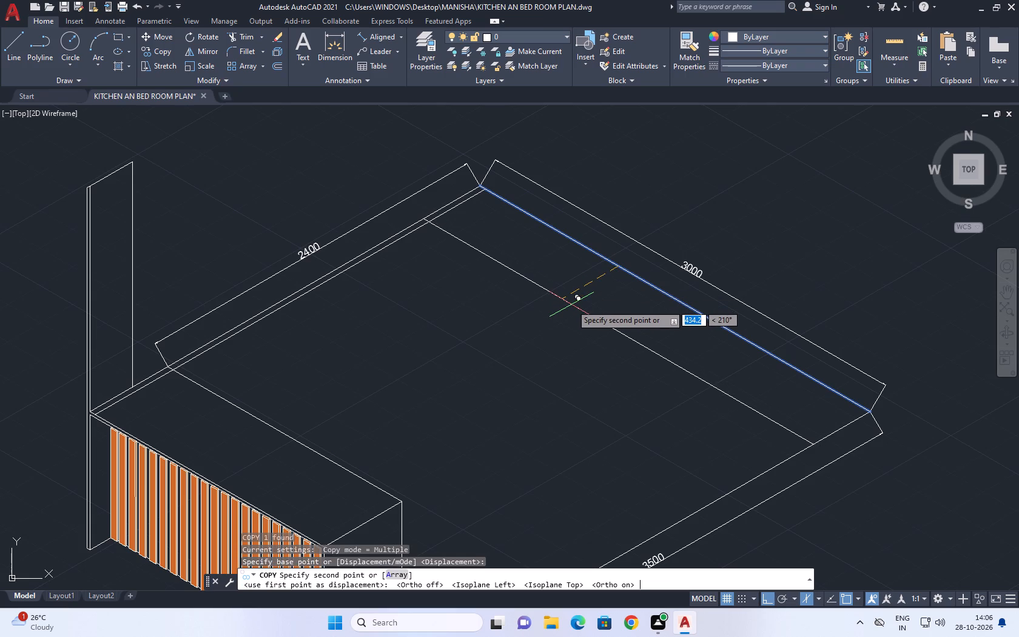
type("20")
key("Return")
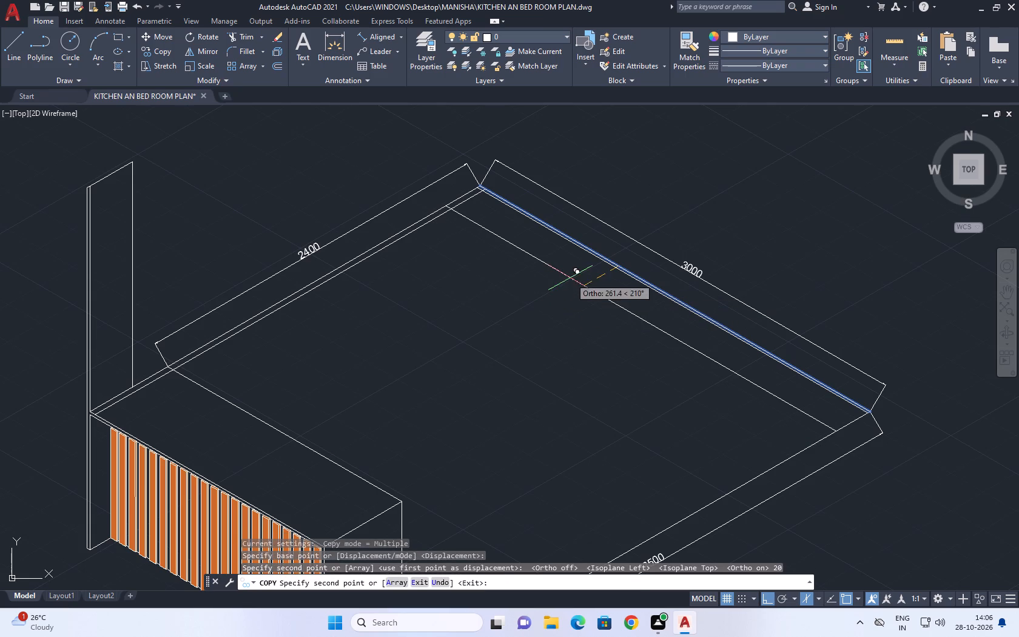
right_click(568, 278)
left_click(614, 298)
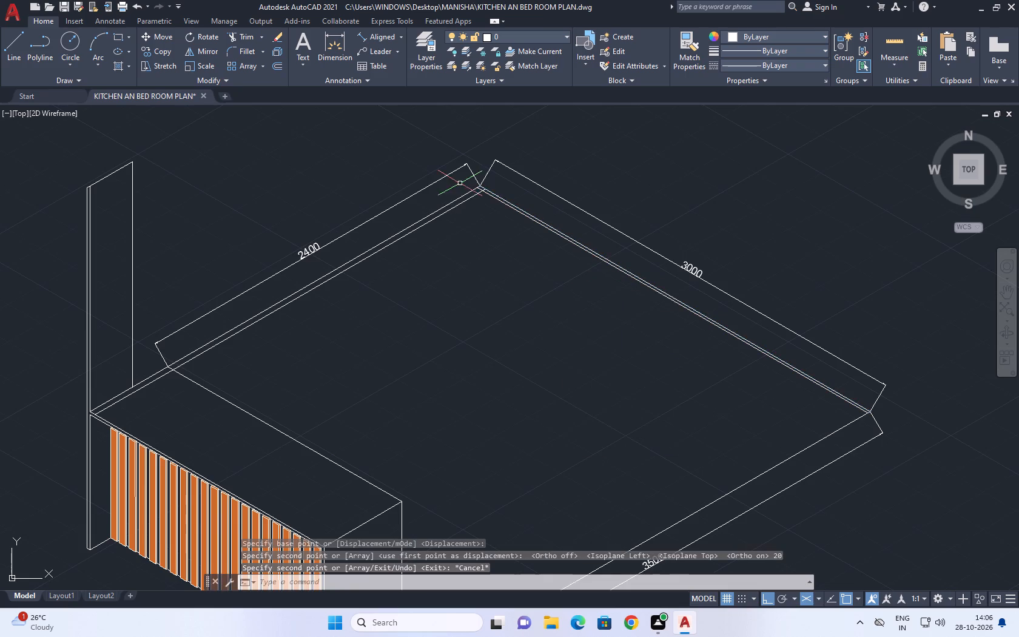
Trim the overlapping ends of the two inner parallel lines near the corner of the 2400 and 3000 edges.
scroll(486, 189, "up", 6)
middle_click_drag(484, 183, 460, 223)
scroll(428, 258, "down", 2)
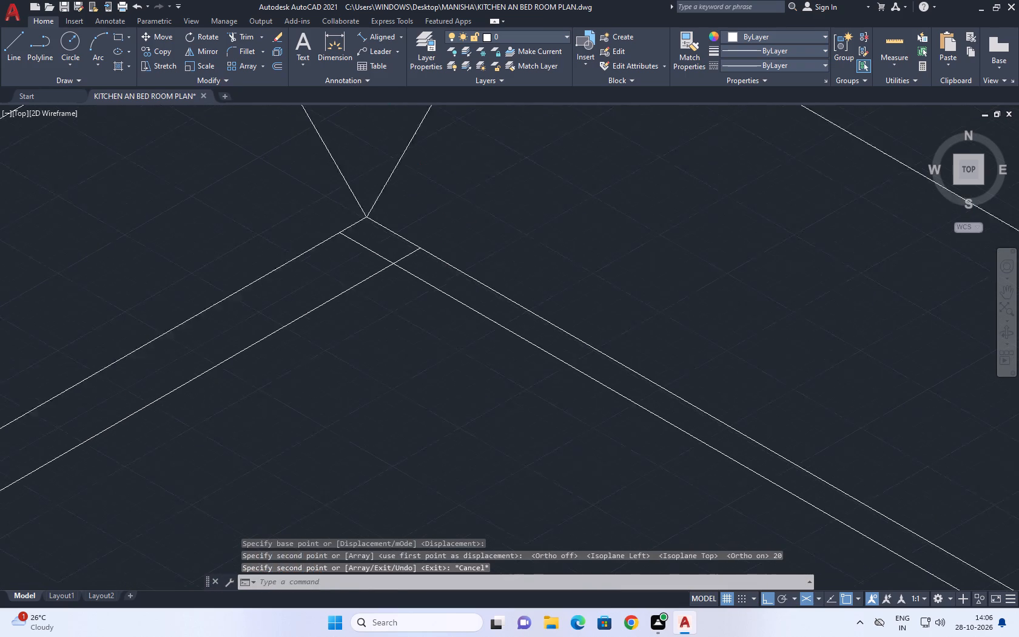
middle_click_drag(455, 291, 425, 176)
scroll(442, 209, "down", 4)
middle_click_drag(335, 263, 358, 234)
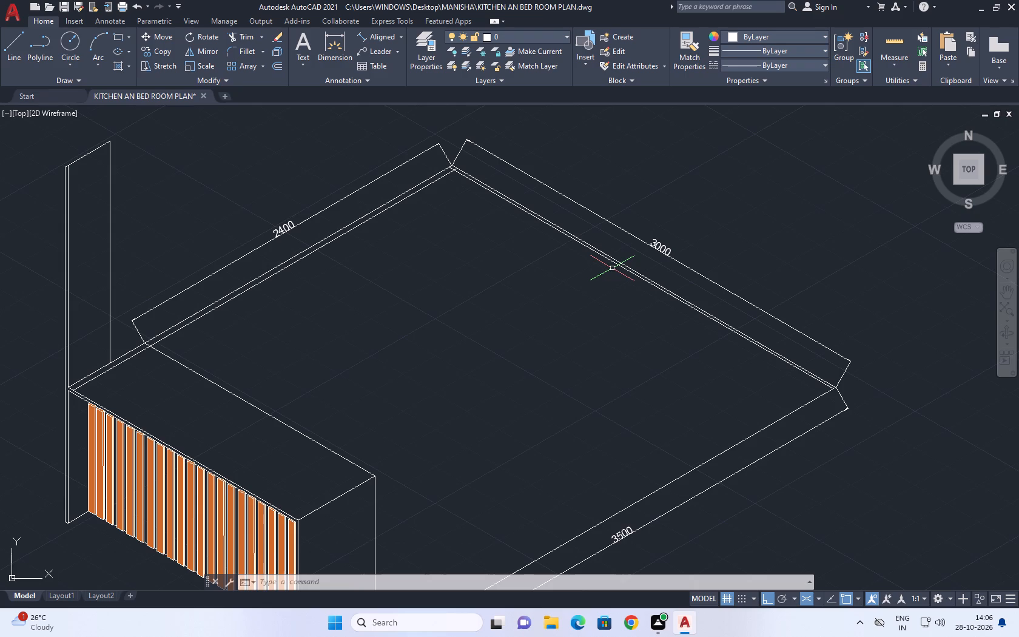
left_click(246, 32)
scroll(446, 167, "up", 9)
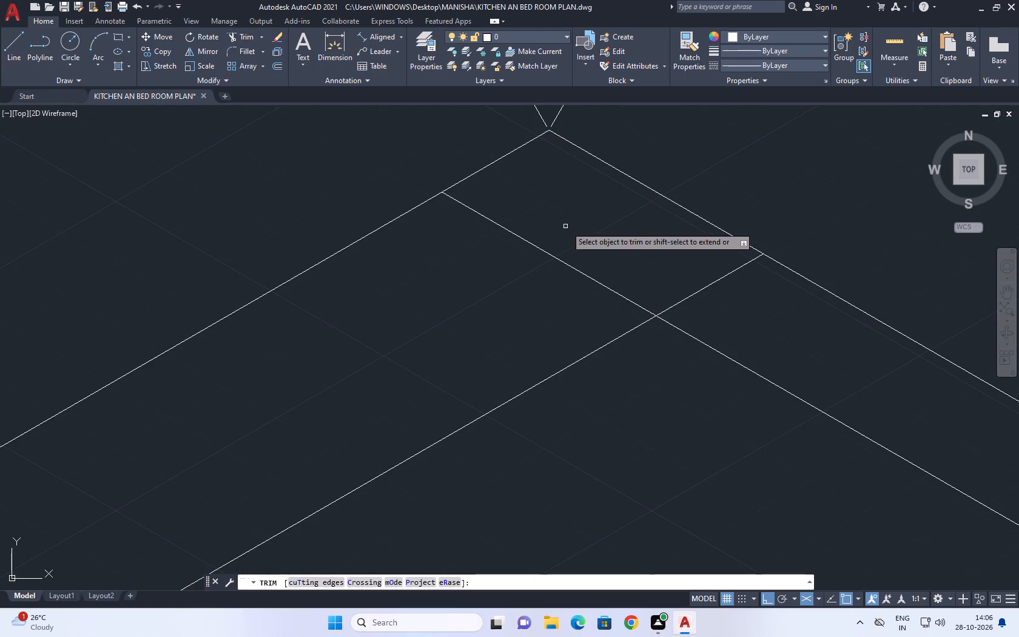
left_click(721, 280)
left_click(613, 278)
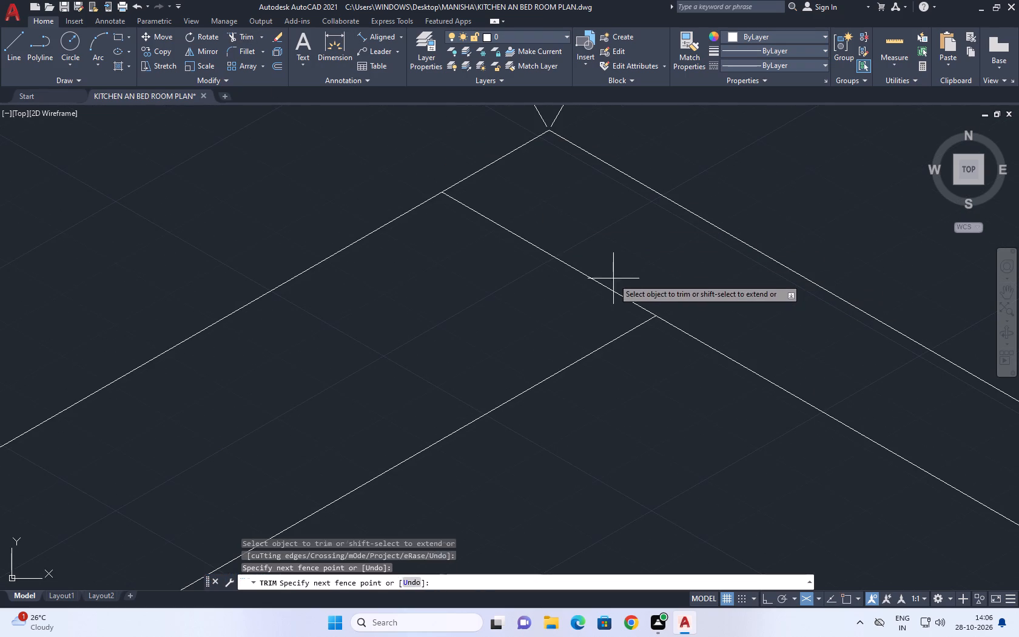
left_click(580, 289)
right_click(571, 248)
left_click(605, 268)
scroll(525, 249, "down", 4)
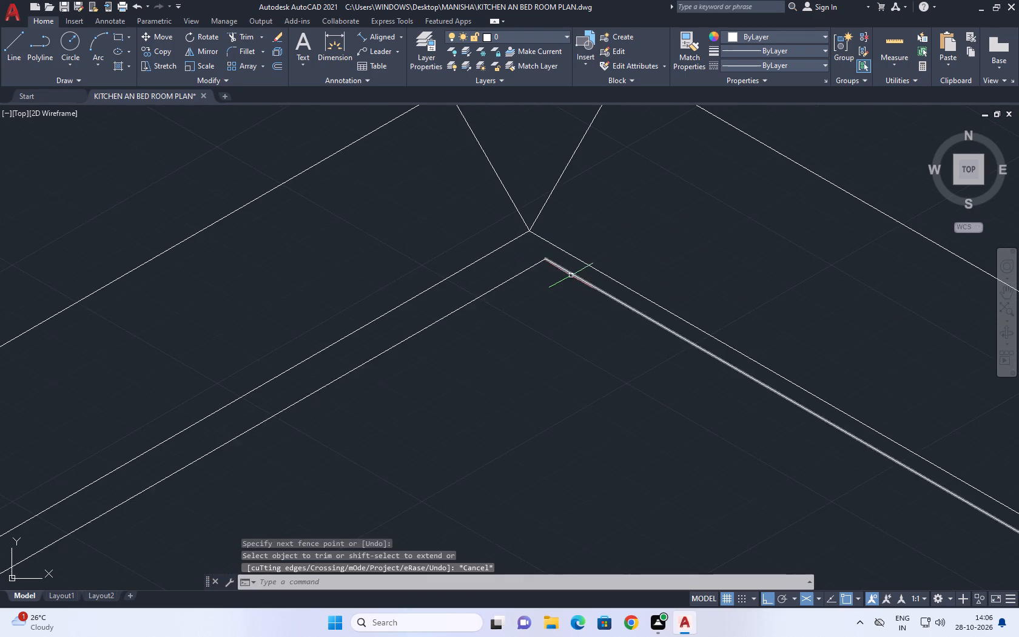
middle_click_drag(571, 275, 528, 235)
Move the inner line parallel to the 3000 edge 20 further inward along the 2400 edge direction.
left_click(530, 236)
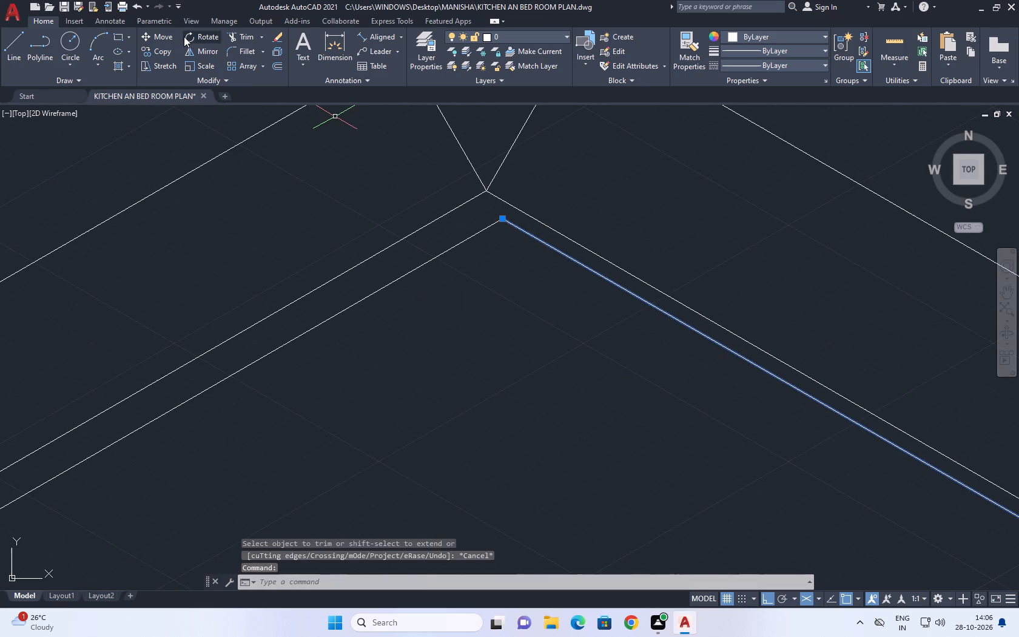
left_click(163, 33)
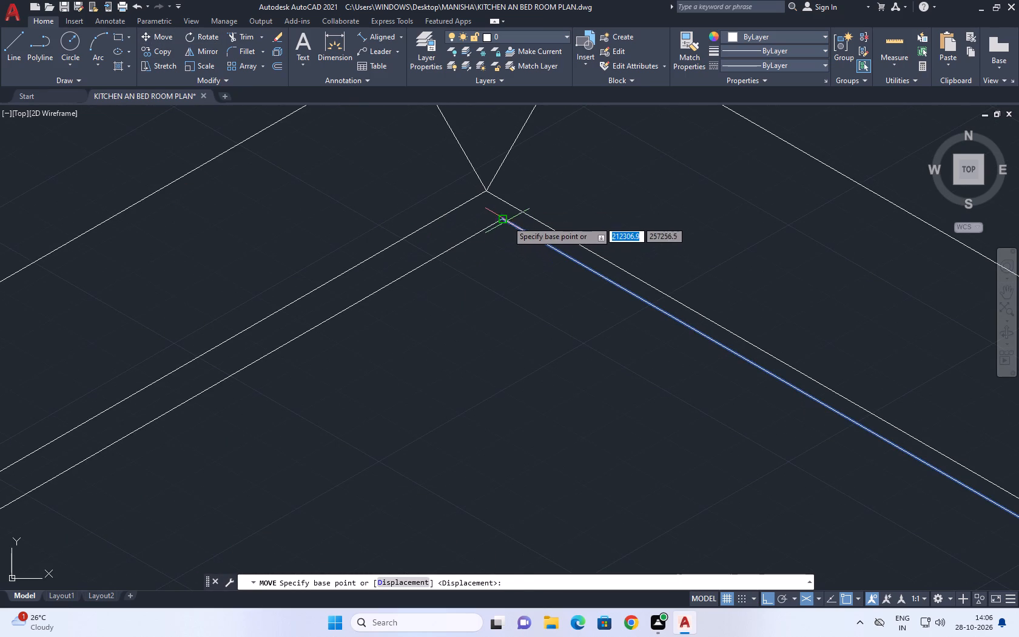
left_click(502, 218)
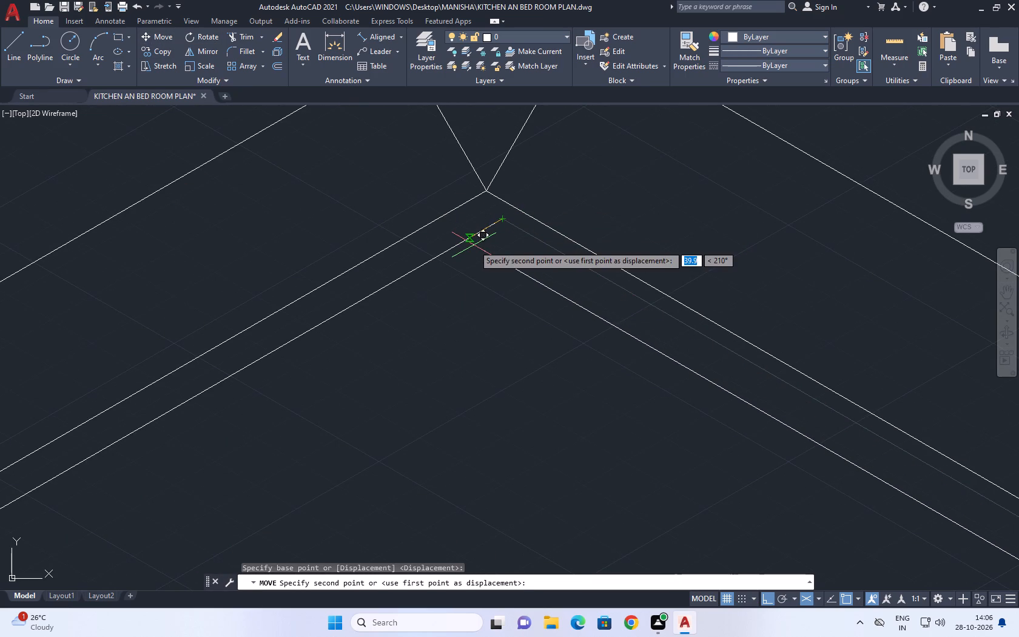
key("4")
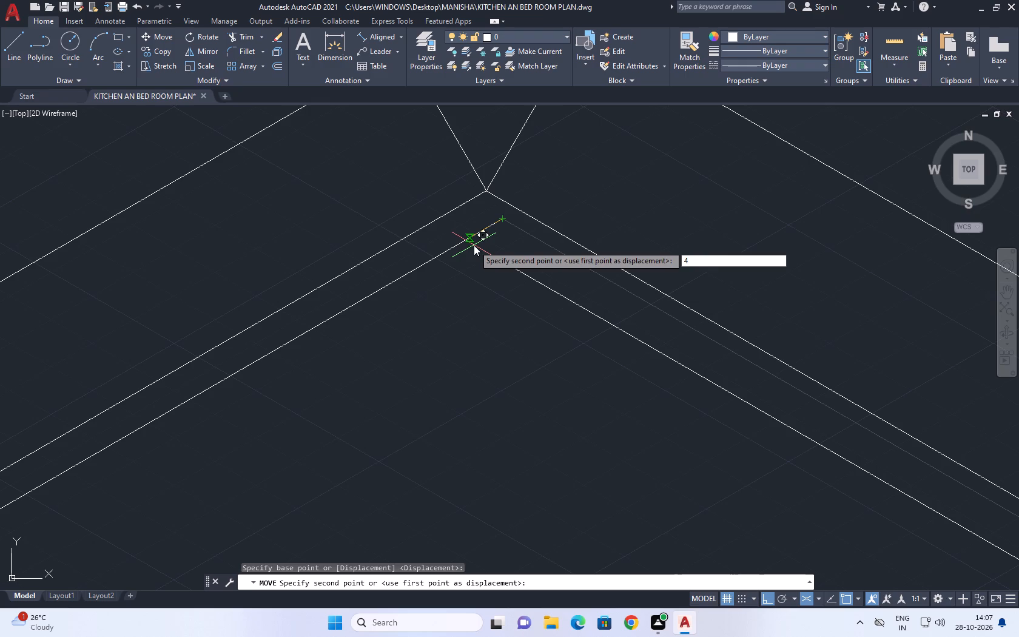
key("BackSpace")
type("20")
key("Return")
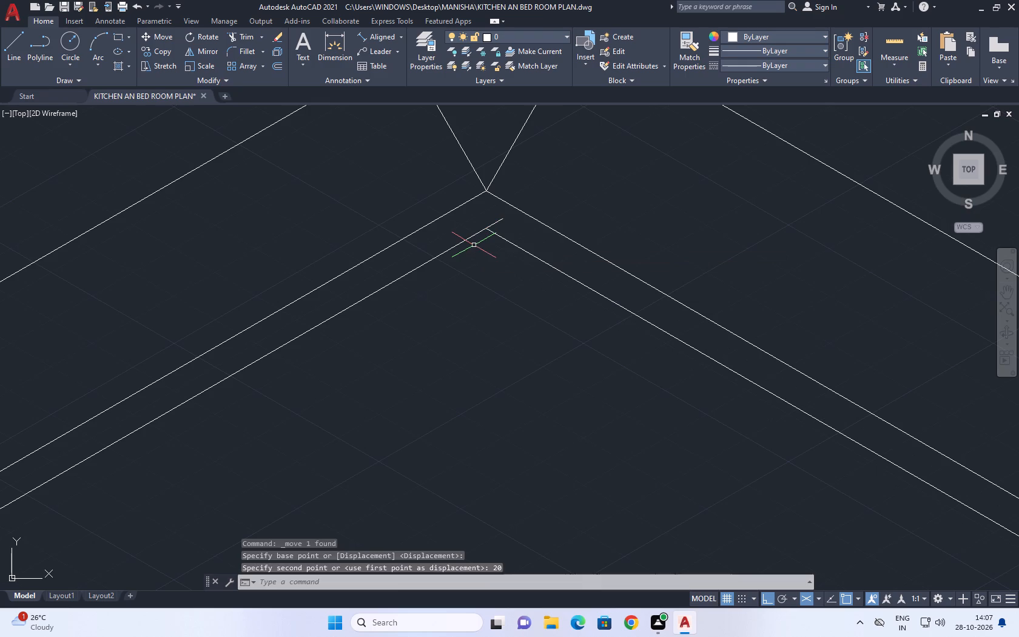
Trim the short overhang of the line parallel to the 2400 edge beyond the moved inner line.
left_click(244, 36)
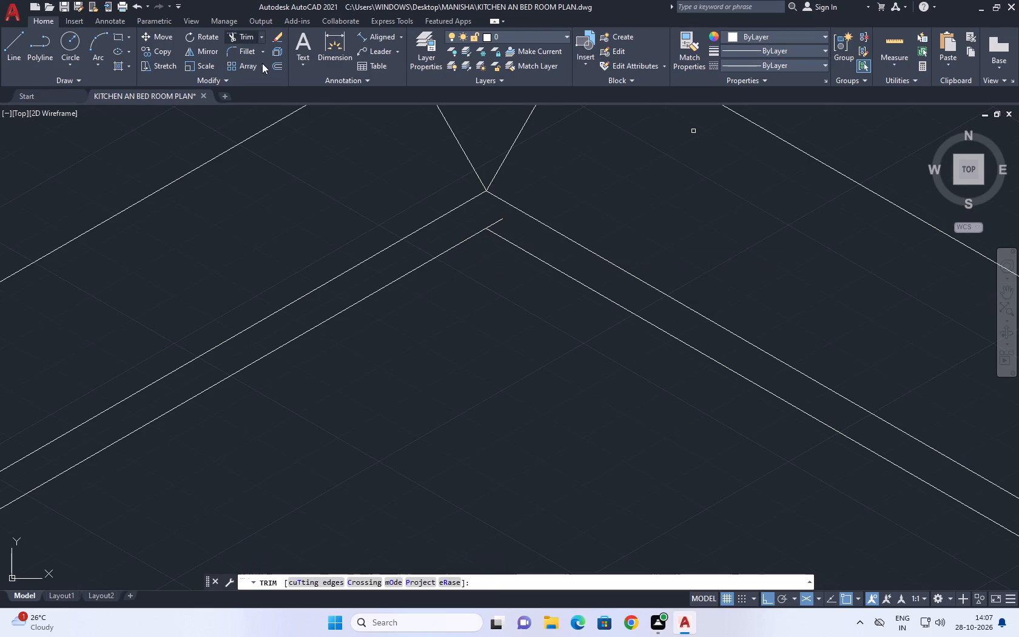
scroll(512, 201, "up", 3)
left_click(475, 292)
left_click(443, 268)
right_click_drag(474, 263, 468, 252)
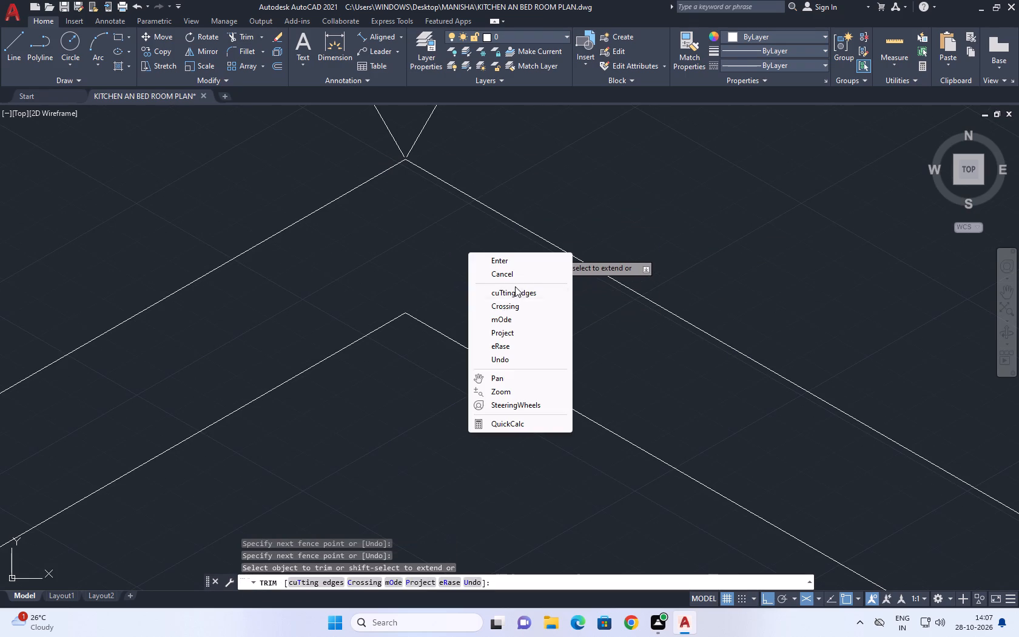
left_click_drag(528, 270, 527, 276)
scroll(497, 282, "down", 3)
middle_click_drag(563, 277, 525, 286)
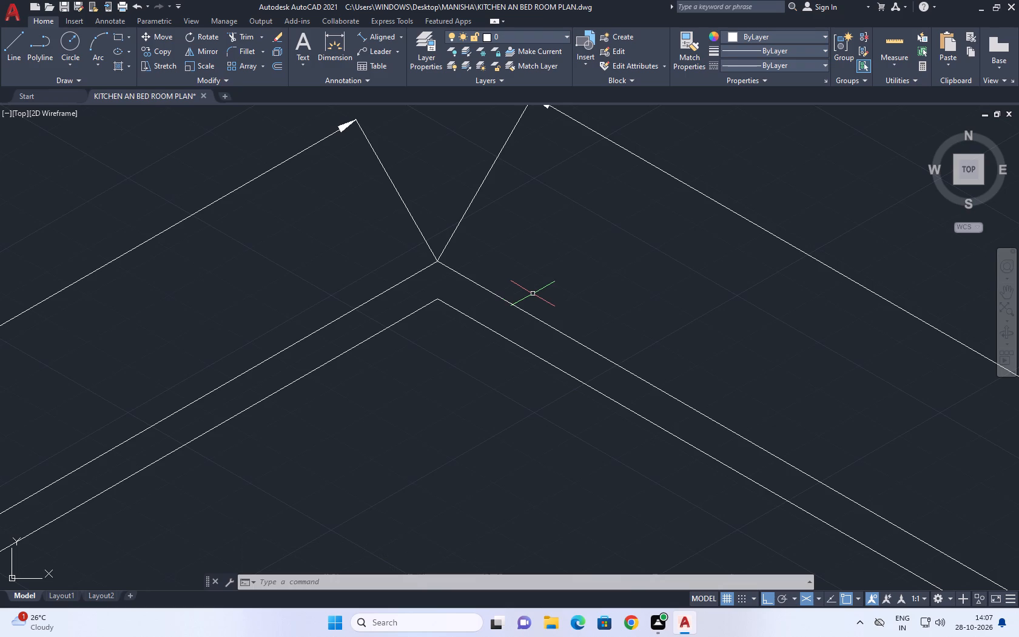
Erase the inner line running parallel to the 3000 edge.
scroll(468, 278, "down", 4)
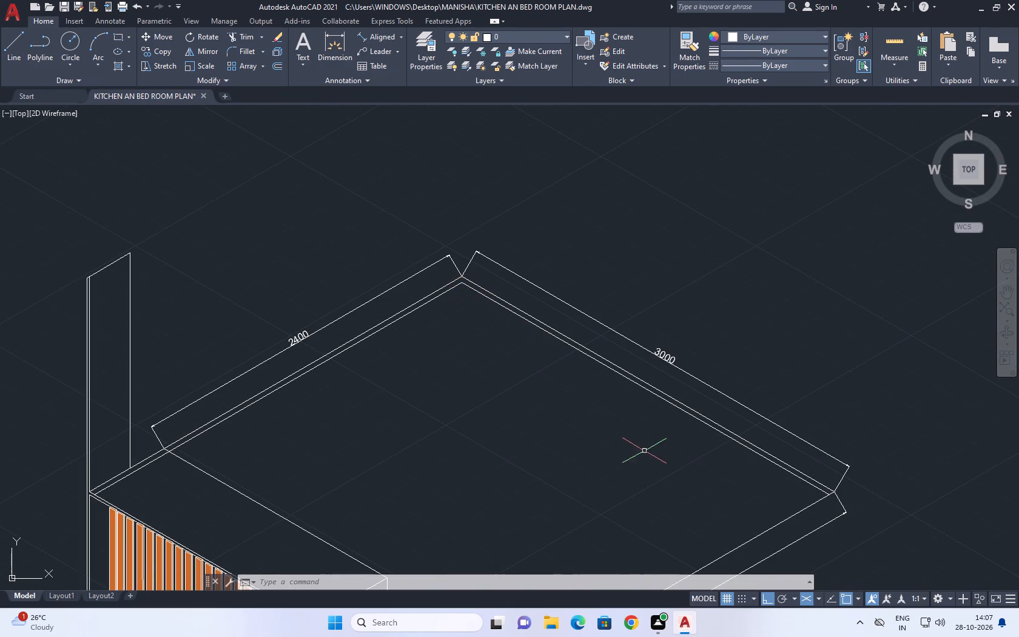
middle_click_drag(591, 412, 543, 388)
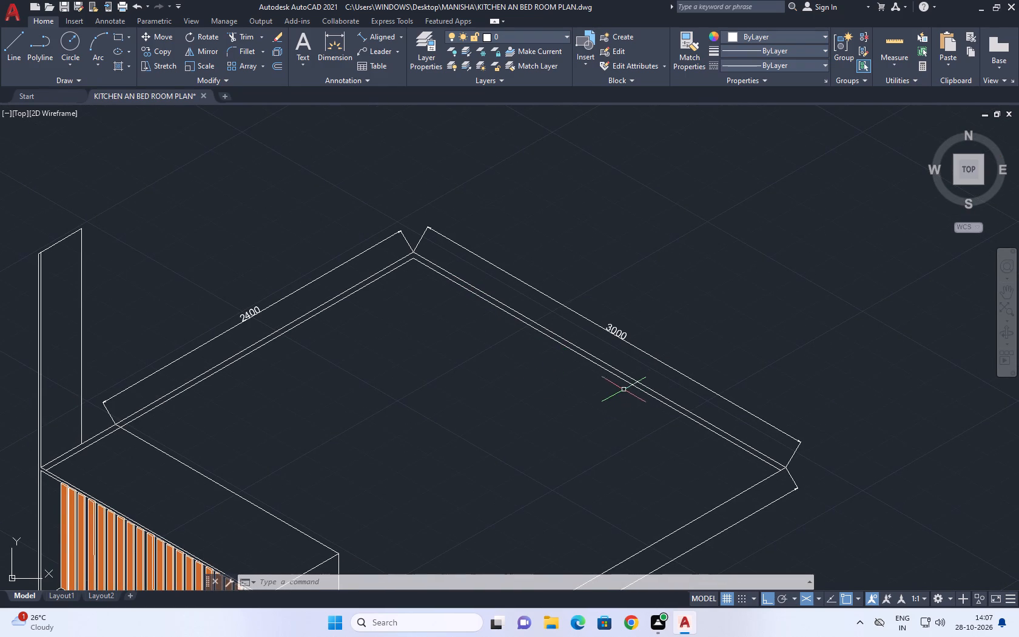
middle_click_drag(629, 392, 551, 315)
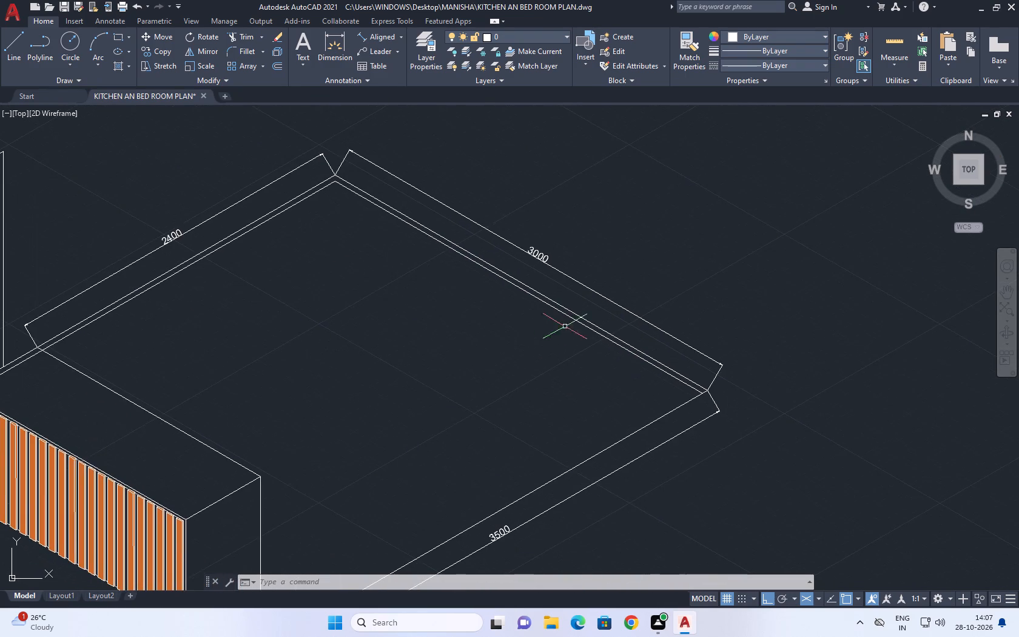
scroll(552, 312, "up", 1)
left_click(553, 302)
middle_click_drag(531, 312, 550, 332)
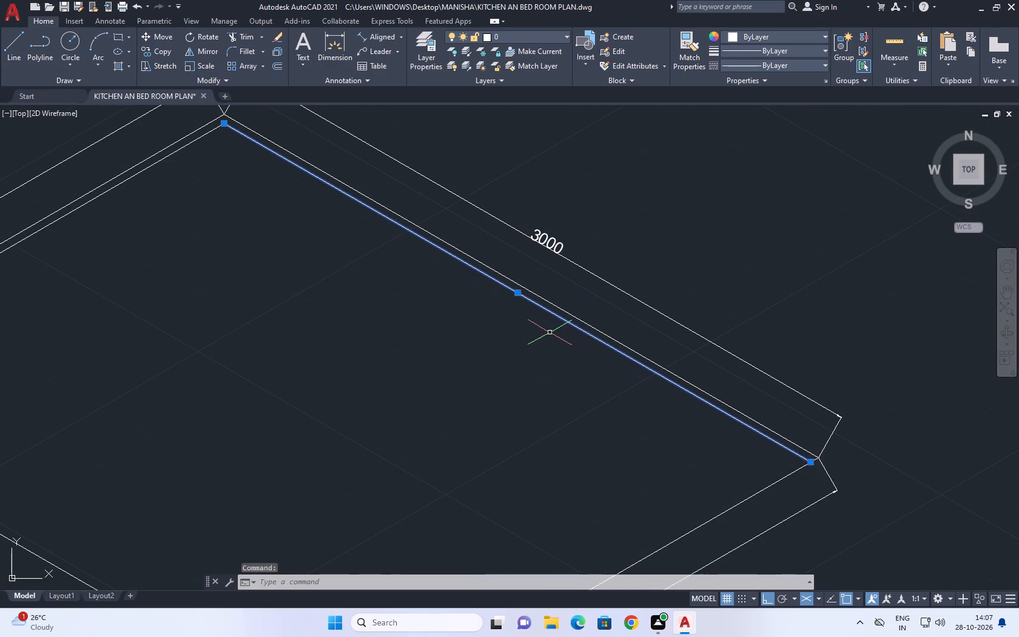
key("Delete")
Copy the 3000 edge line 40 vertically downward using the right isoplane.
left_click_drag(601, 329, 590, 342)
left_click(561, 366)
middle_click_drag(519, 346, 543, 383)
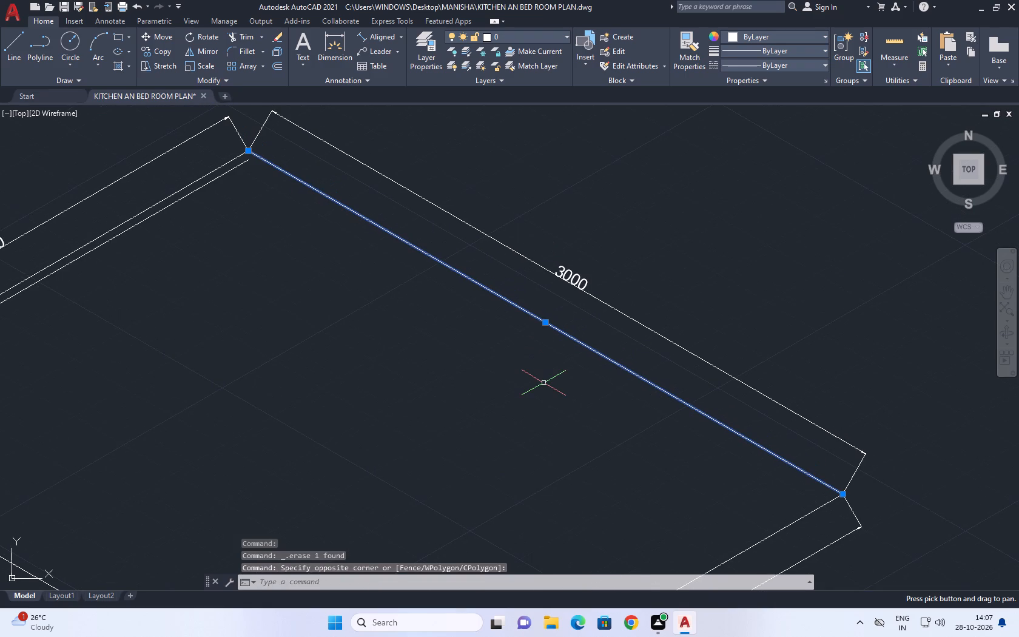
type("CO")
key("space")
left_click(541, 315)
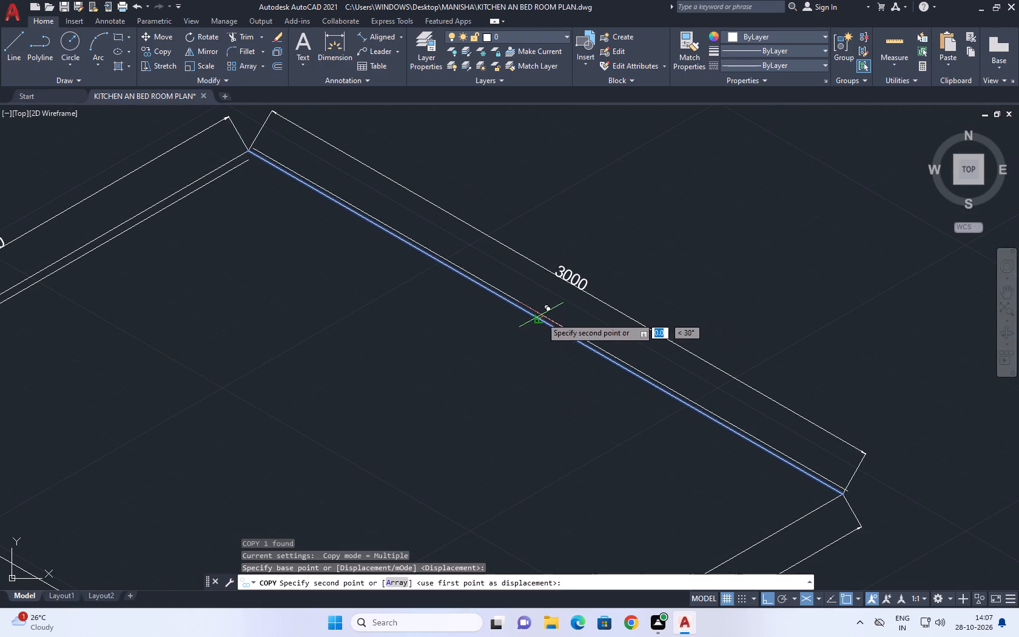
key("F5")
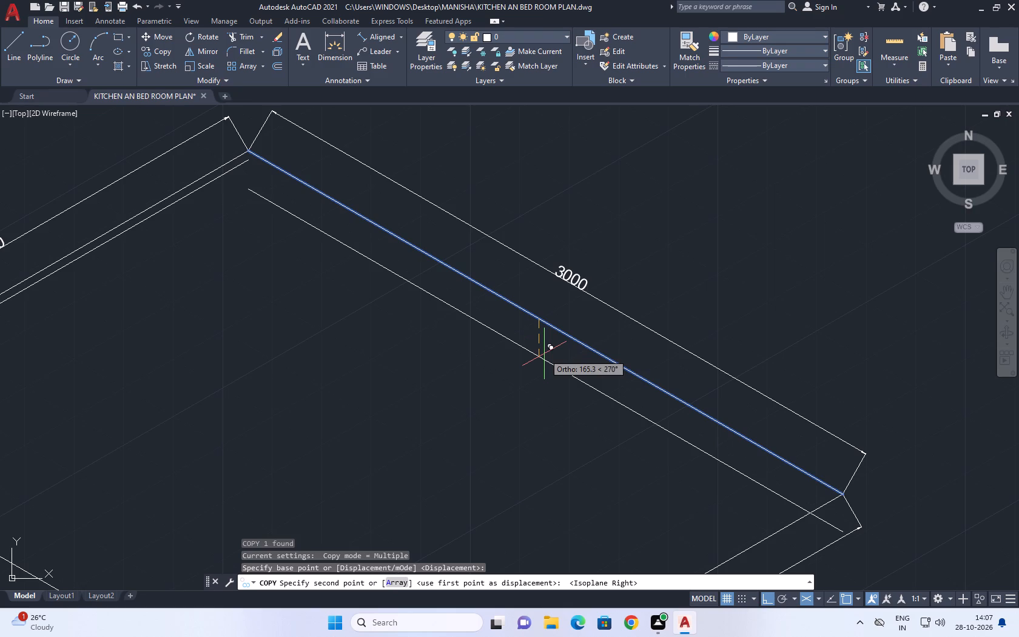
type("40")
key("Return")
key("Escape")
Examine where the copied line meets the corner of the 3000 and 3500 edges.
middle_click_drag(418, 311, 424, 317)
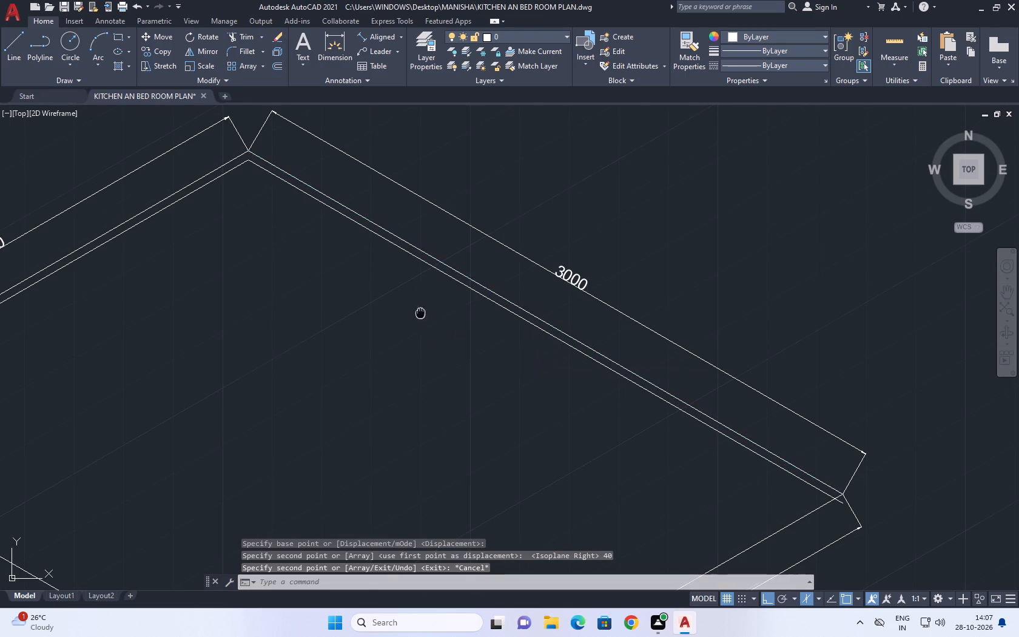
middle_click_drag(424, 317, 552, 349)
scroll(552, 349, "up", 1)
scroll(546, 349, "down", 5)
scroll(596, 364, "up", 2)
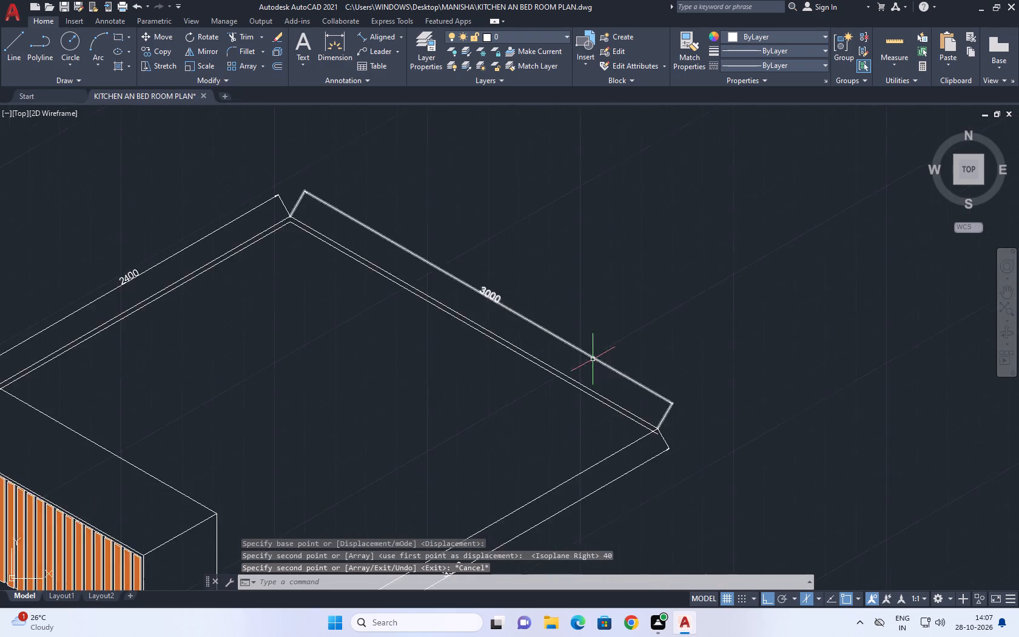
scroll(593, 359, "up", 5)
middle_click_drag(738, 428, 622, 361)
scroll(668, 408, "up", 1)
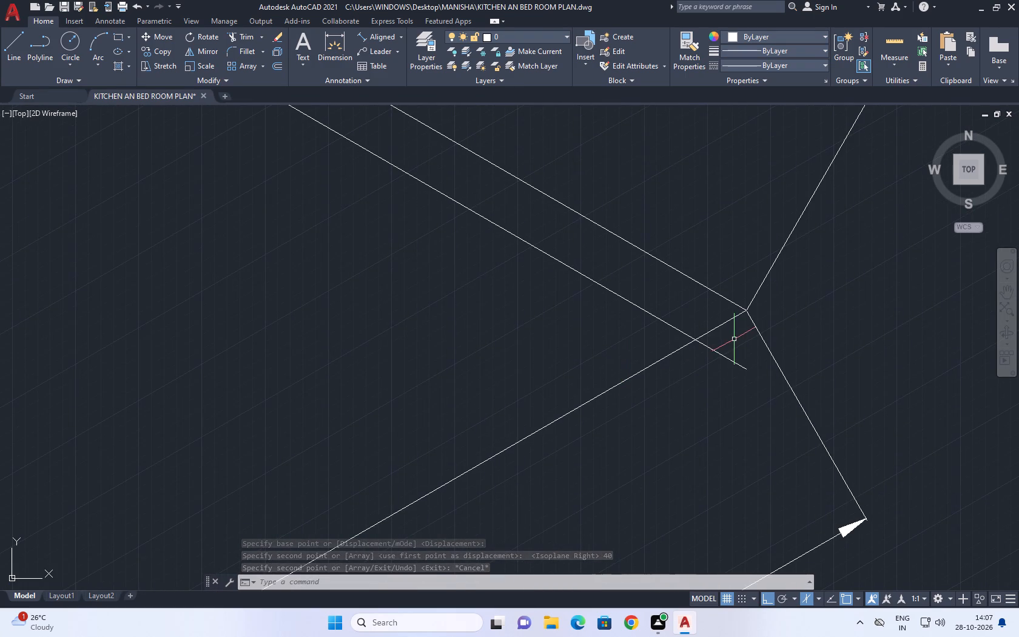
middle_click_drag(758, 340, 708, 337)
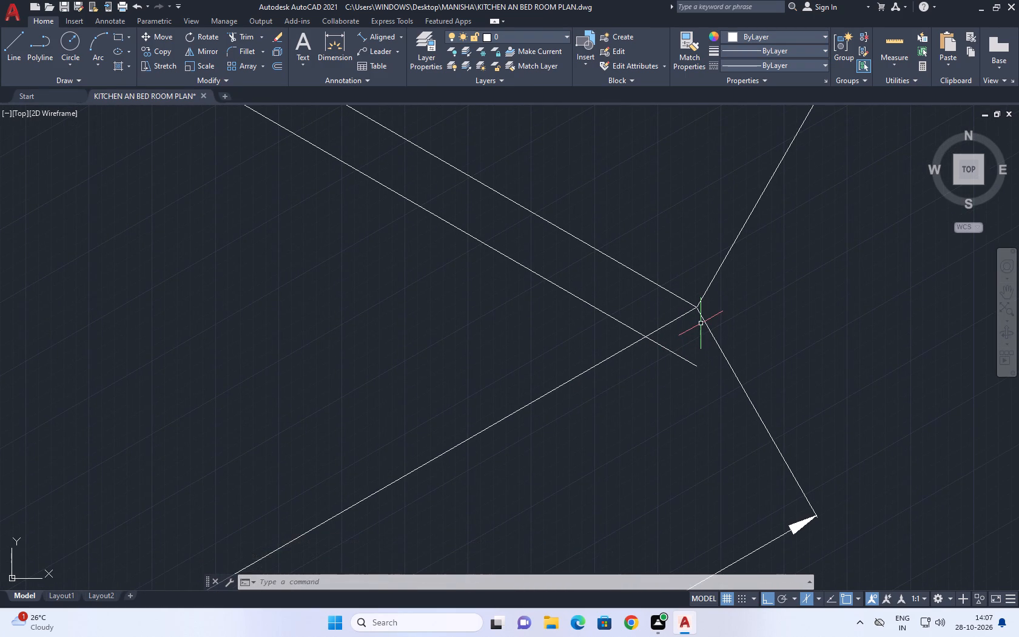
scroll(772, 359, "down", 2)
middle_click_drag(843, 318, 855, 515)
scroll(767, 437, "down", 3)
middle_click_drag(815, 424, 688, 342)
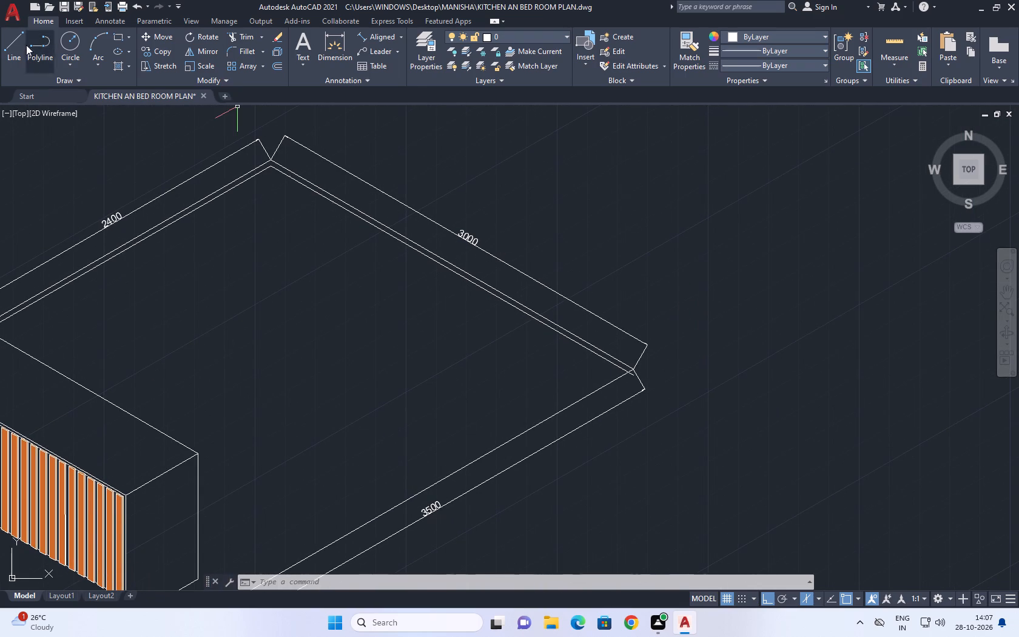
Draw a vertical line upward from the corner where the 3000 and 3500 edges meet.
left_click(18, 42)
scroll(633, 370, "up", 3)
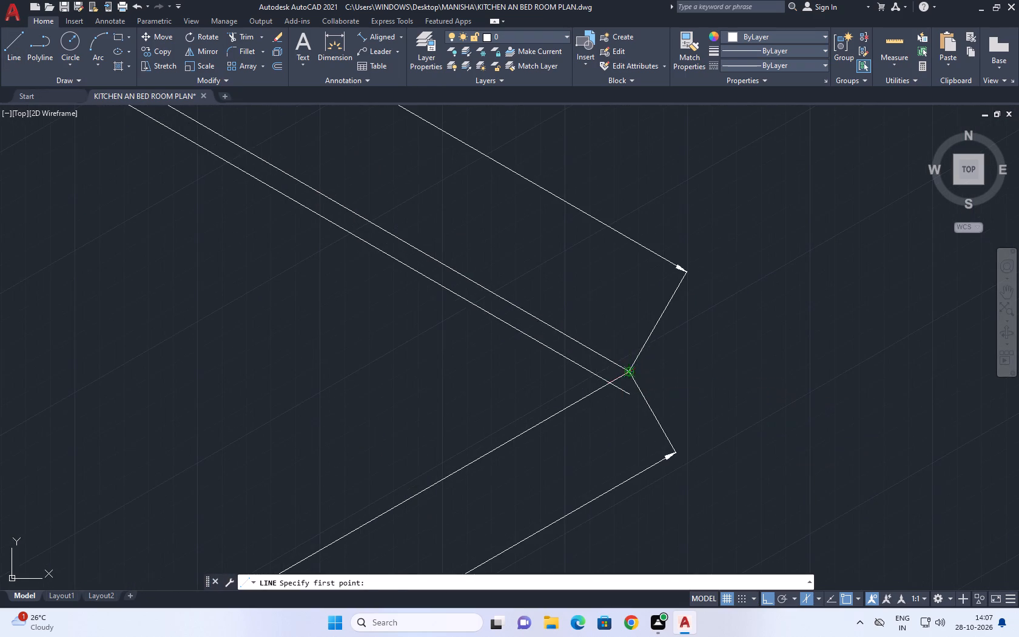
left_click(633, 370)
scroll(628, 257, "down", 4)
middle_click_drag(627, 210, 648, 430)
left_click(649, 292)
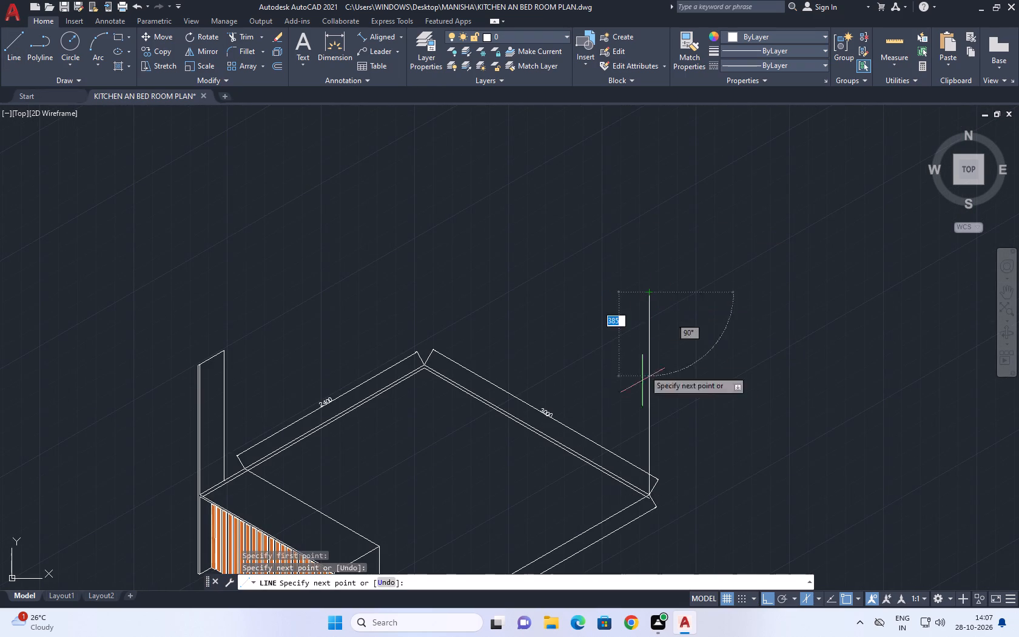
middle_click_drag(636, 465, 632, 298)
key("Escape")
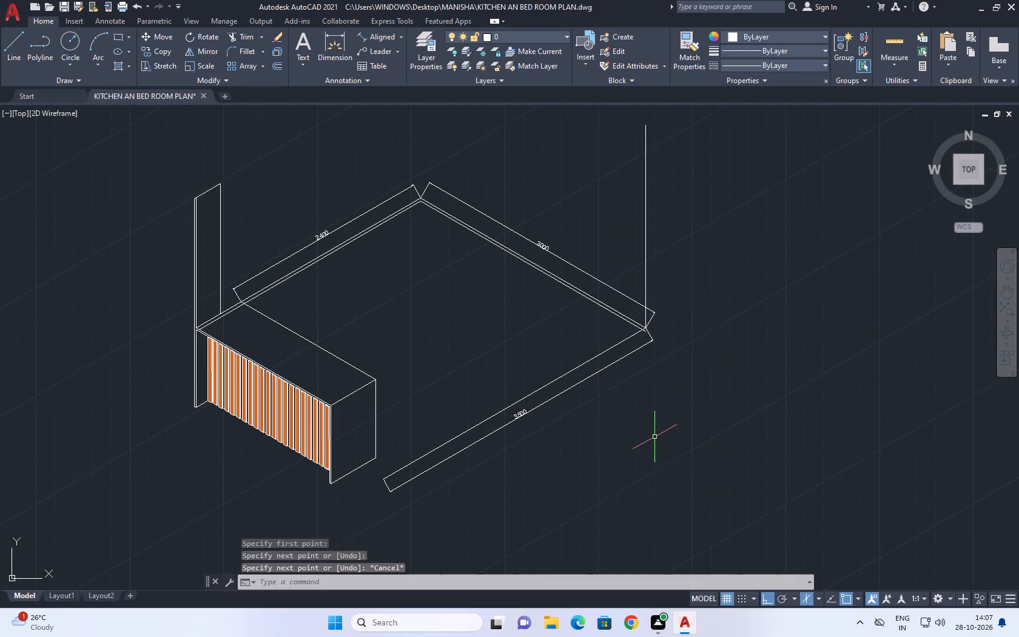
Stretch the vertical line's lower end straight down, well below the corner of the 3000 and 3500 edges.
scroll(634, 312, "up", 3)
left_click(678, 357)
left_click(668, 331)
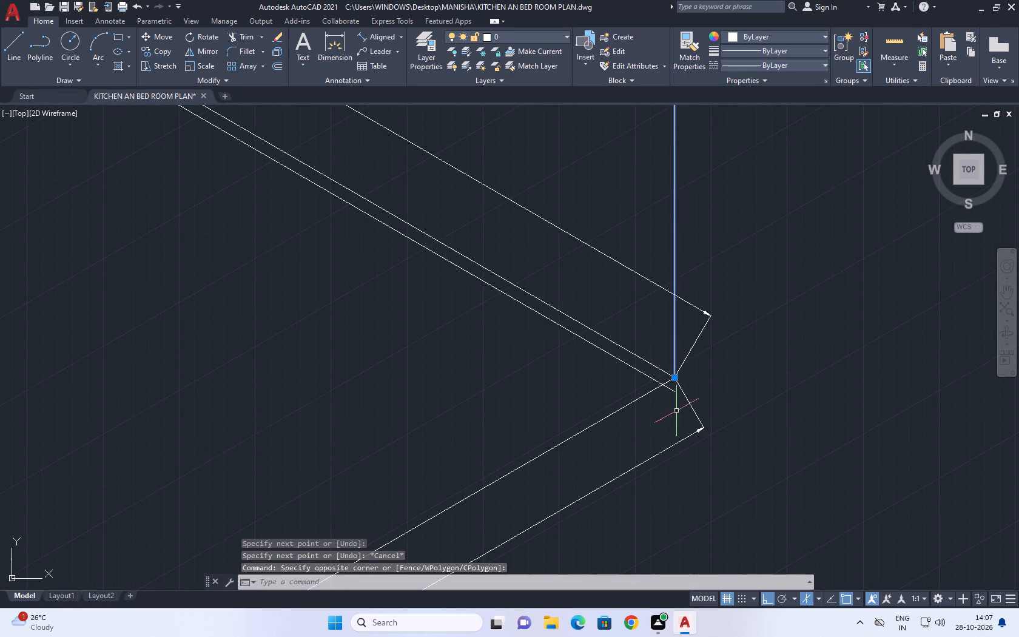
middle_click_drag(681, 427, 664, 337)
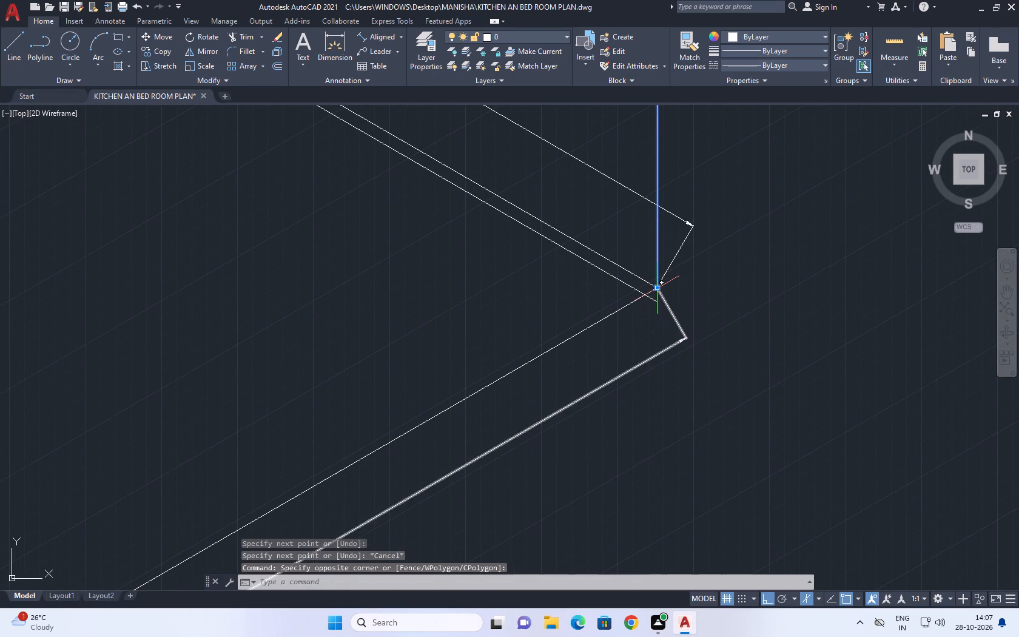
left_click(657, 288)
scroll(655, 288, "down", 2)
left_click(661, 474)
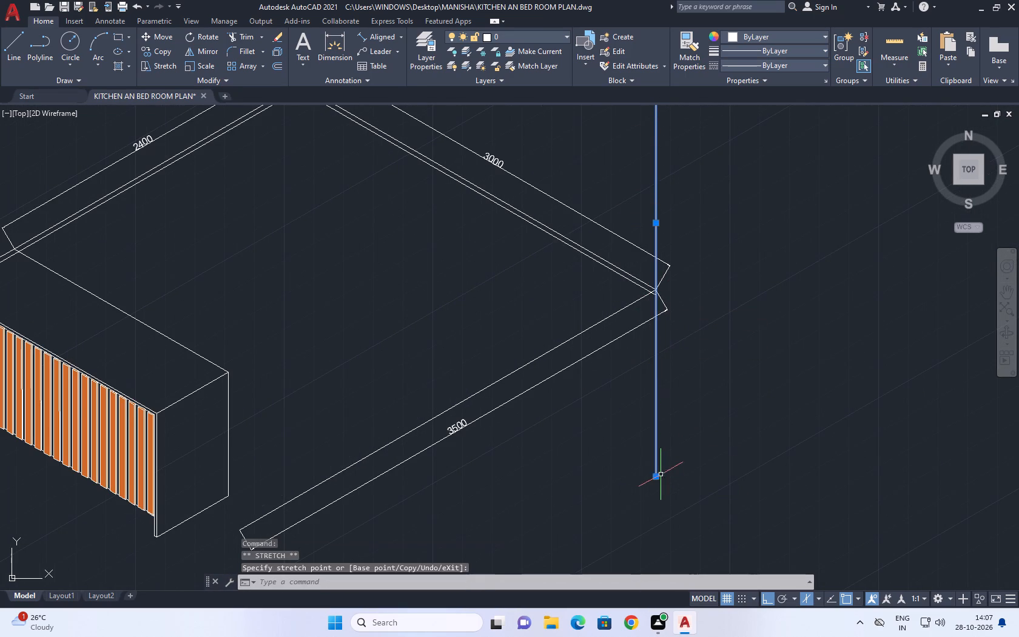
key("Escape")
Erase the 3500 dimension.
middle_click_drag(579, 380, 620, 398)
left_click_drag(623, 400, 615, 395)
left_click(590, 380)
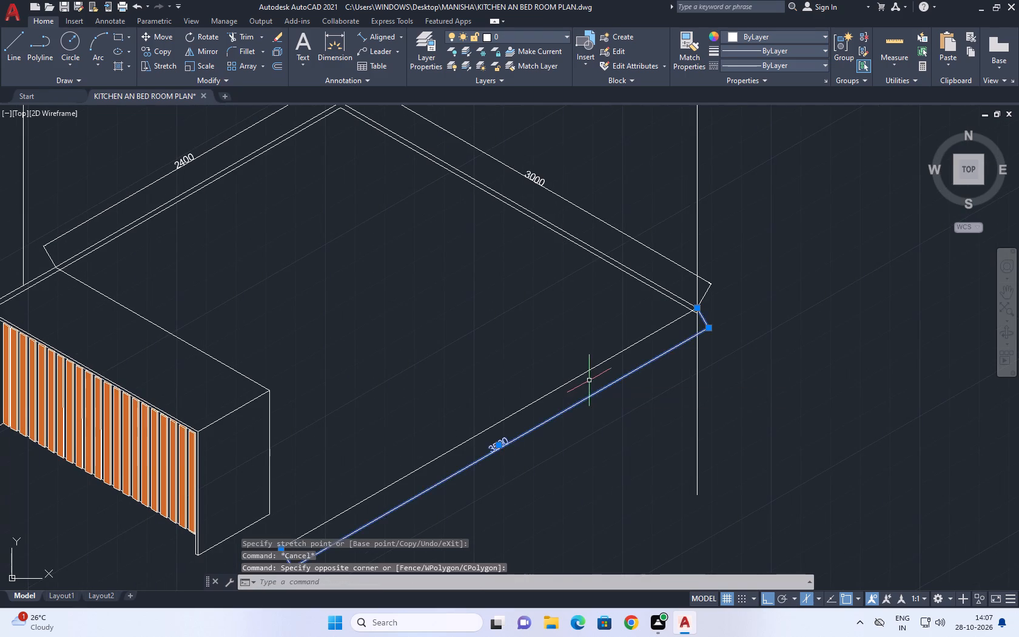
middle_click_drag(583, 384, 610, 439)
key("Delete")
Erase the outline edge line that the 3500 dimension measured.
middle_click_drag(717, 348, 717, 460)
scroll(717, 479, "up", 3)
middle_click_drag(704, 473, 698, 428)
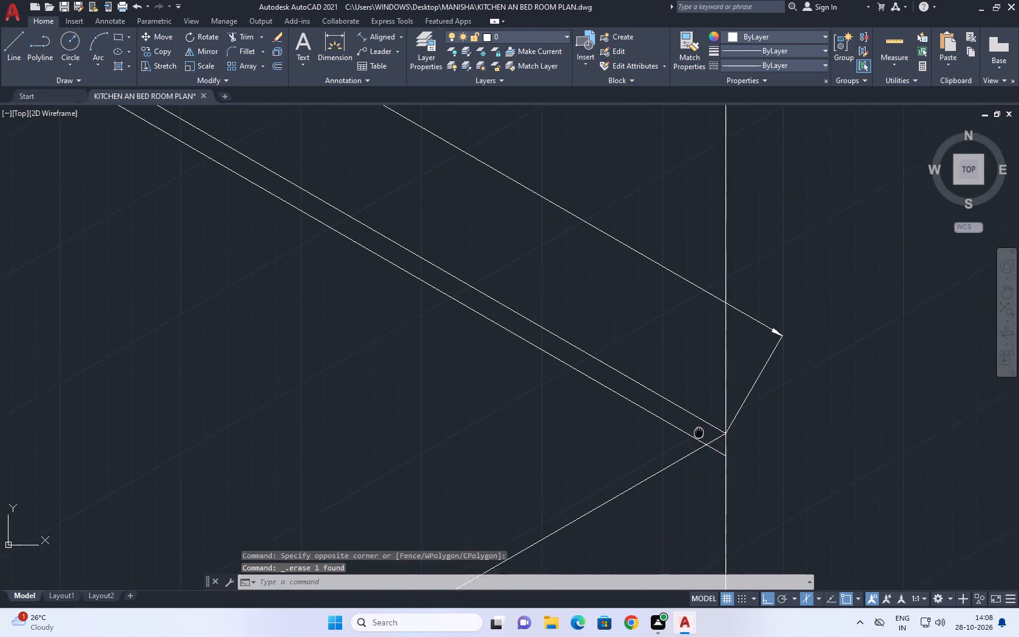
middle_click_drag(698, 428, 693, 331)
scroll(697, 360, "down", 2)
middle_click_drag(667, 388, 745, 317)
scroll(745, 312, "up", 1)
scroll(745, 311, "down", 3)
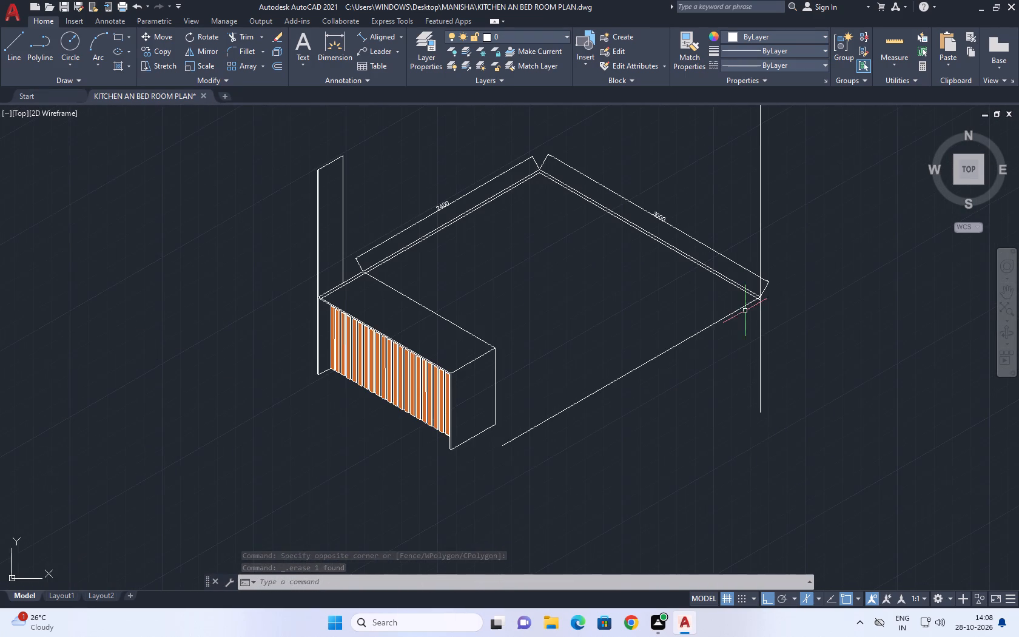
left_click_drag(710, 355, 684, 344)
left_click(650, 333)
middle_click_drag(662, 362, 679, 396)
key("Delete")
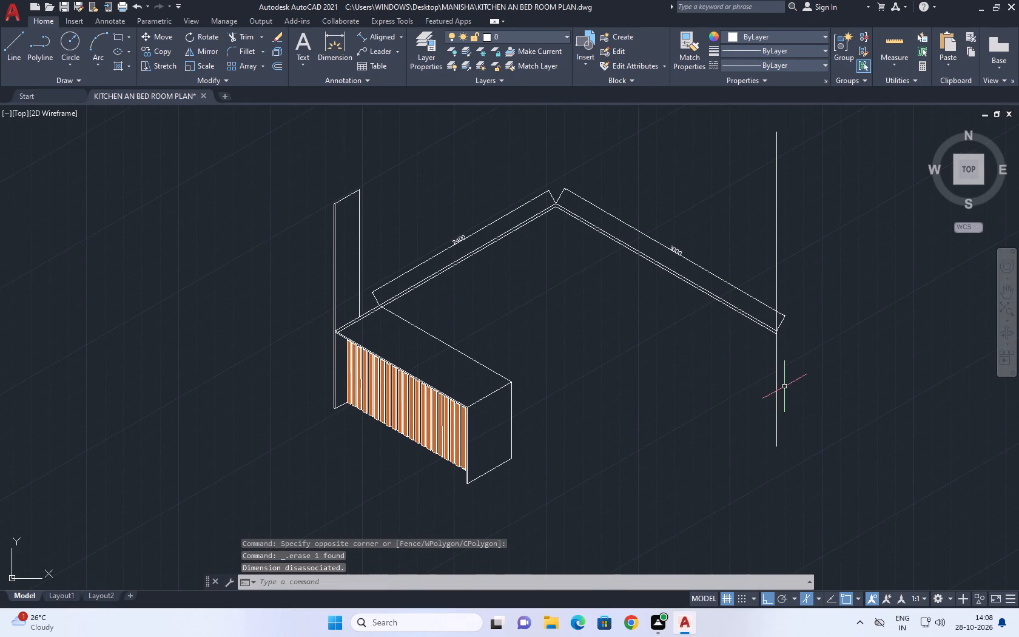
Examine the remaining outline around the vertical line and the front top corner of the strip-front cabinet.
middle_click_drag(770, 375, 758, 369)
scroll(742, 313, "up", 2)
scroll(784, 326, "down", 1)
middle_click_drag(784, 326, 779, 342)
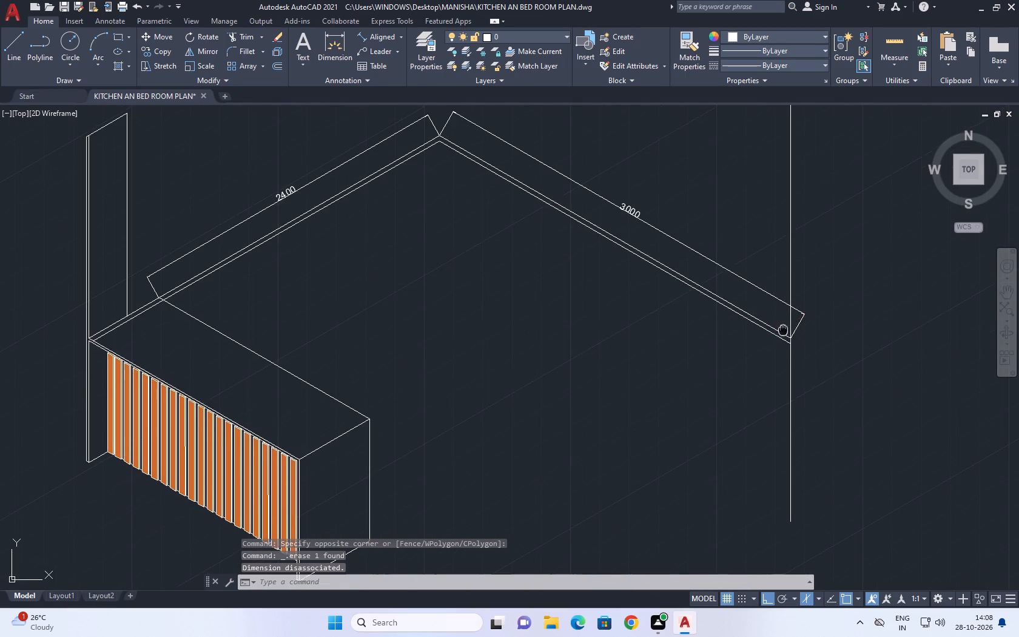
middle_click_drag(779, 342, 766, 400)
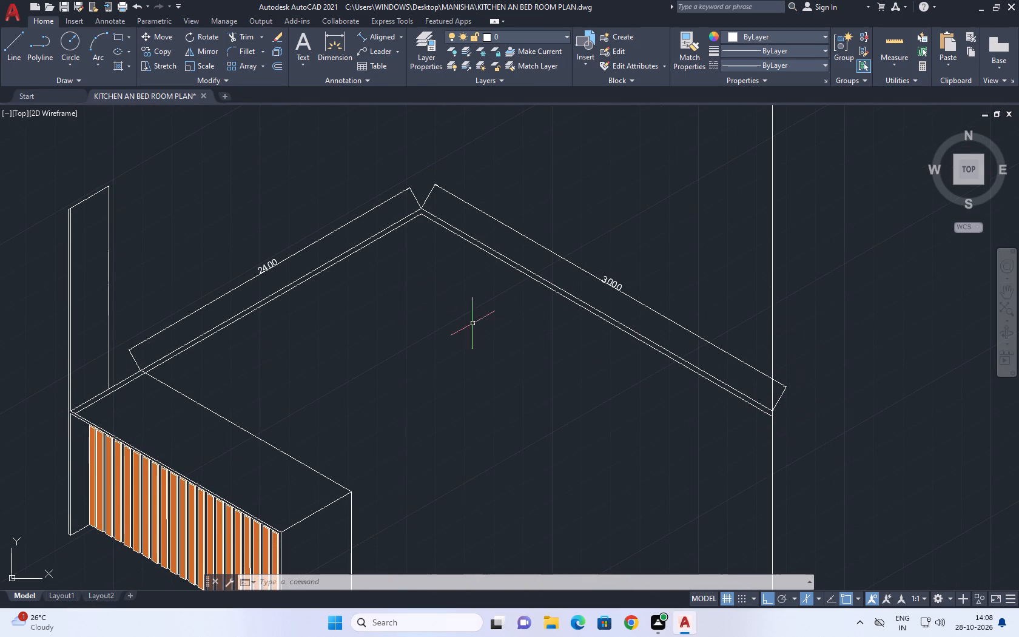
scroll(412, 327, "down", 1)
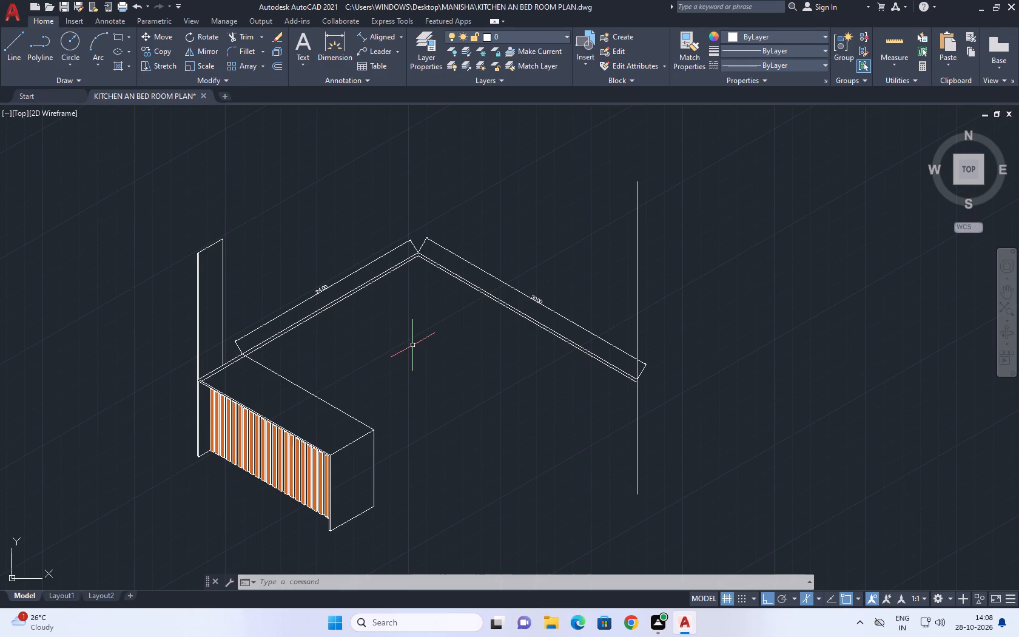
middle_click_drag(322, 445, 477, 366)
scroll(484, 385, "up", 4)
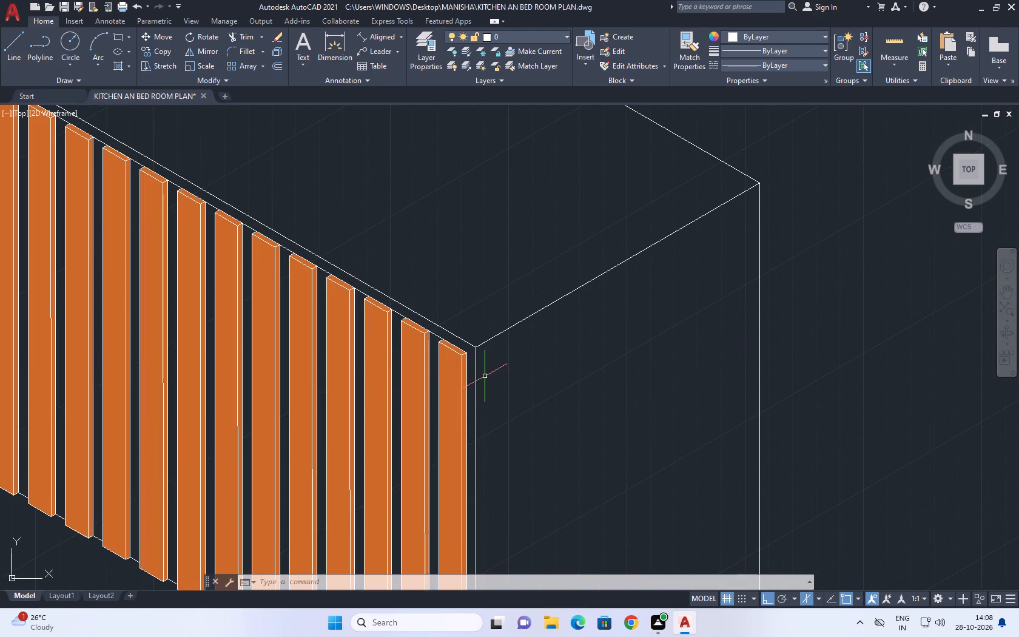
scroll(624, 343, "down", 4)
middle_click_drag(648, 255, 621, 289)
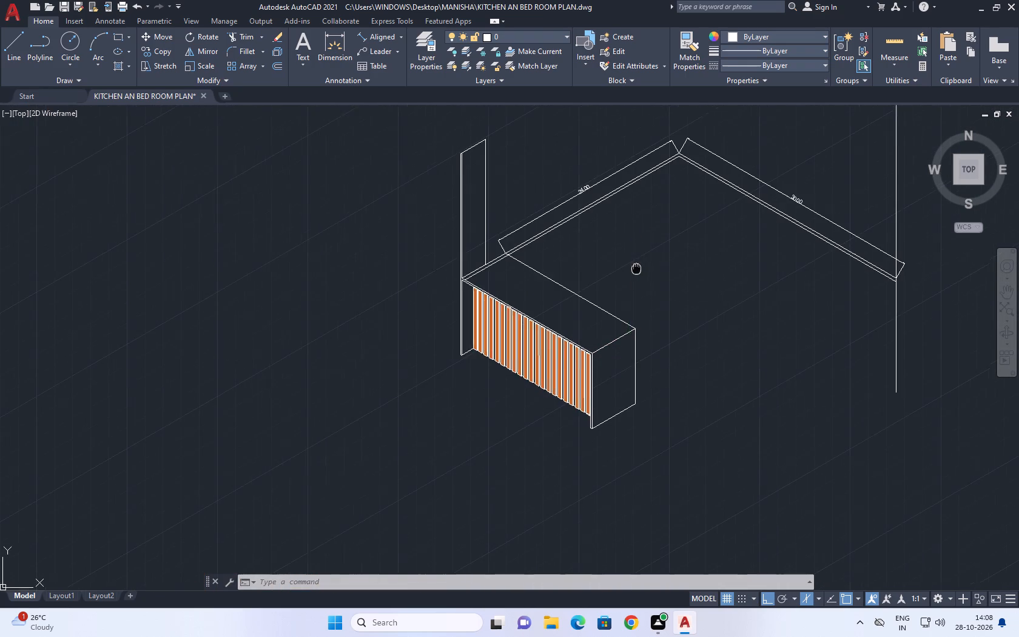
middle_click_drag(621, 289, 530, 363)
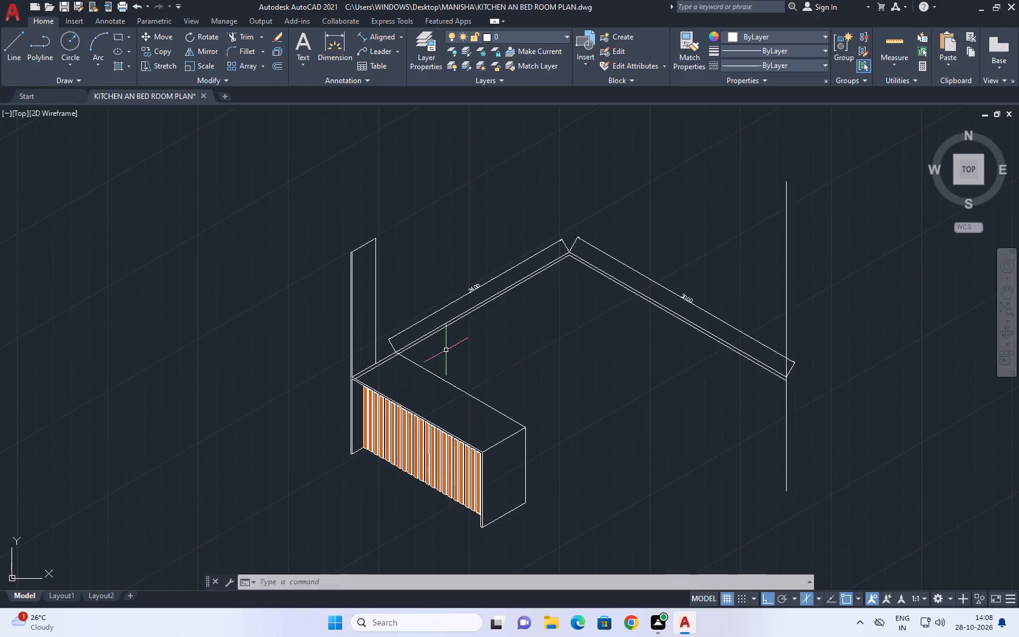
Erase the inner line running parallel to the 2400 edge.
scroll(420, 349, "up", 2)
left_click(415, 330)
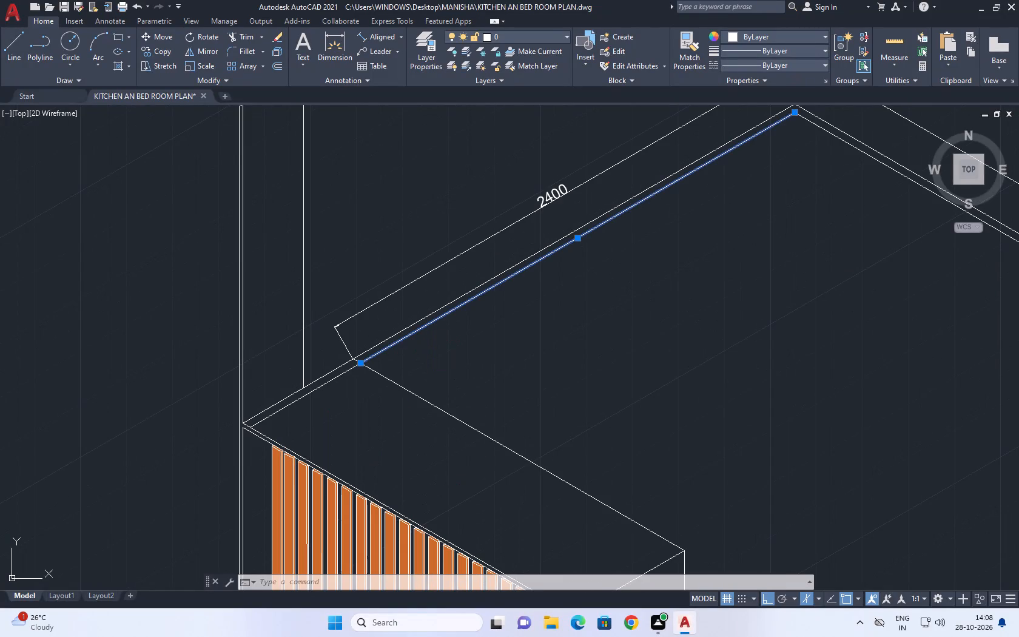
key("Delete")
Copy the 2400 edge line 40 vertically downward.
left_click_drag(453, 319, 441, 298)
left_click(428, 288)
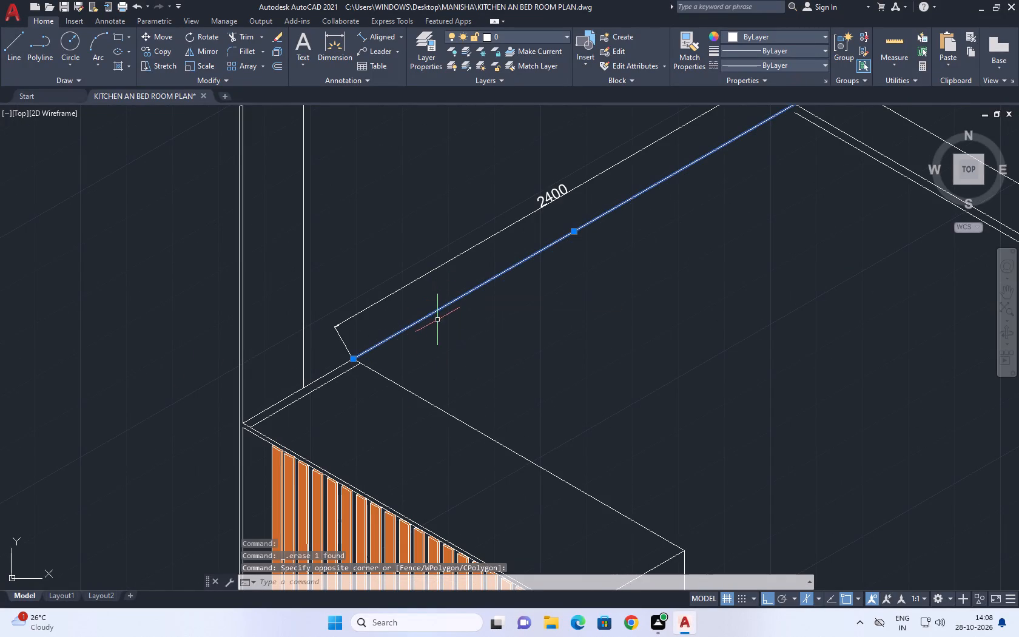
key("c")
key("o")
key("space")
left_click(459, 293)
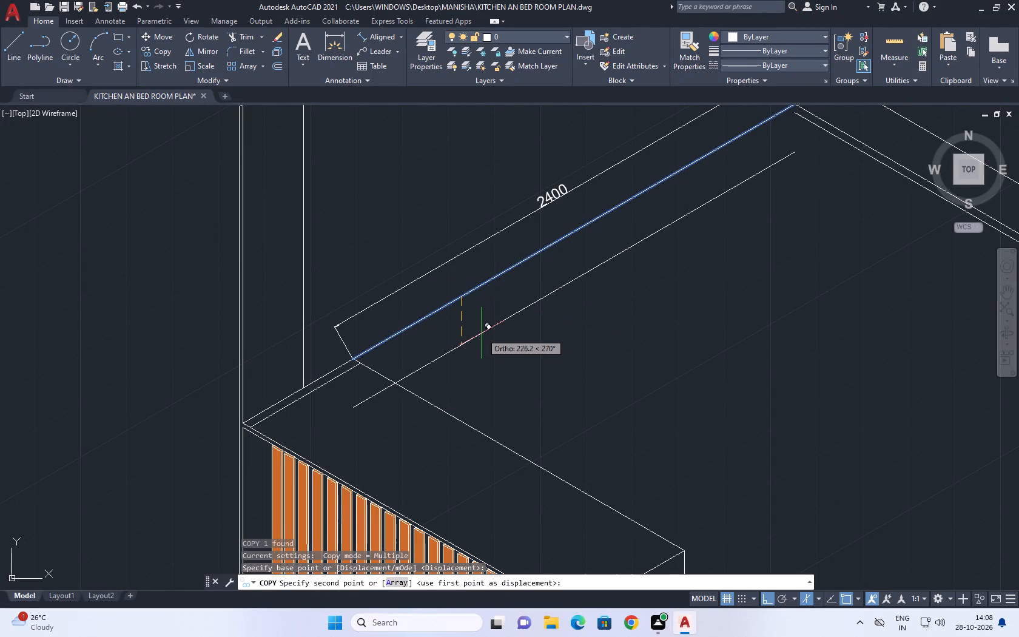
key("4")
key("0")
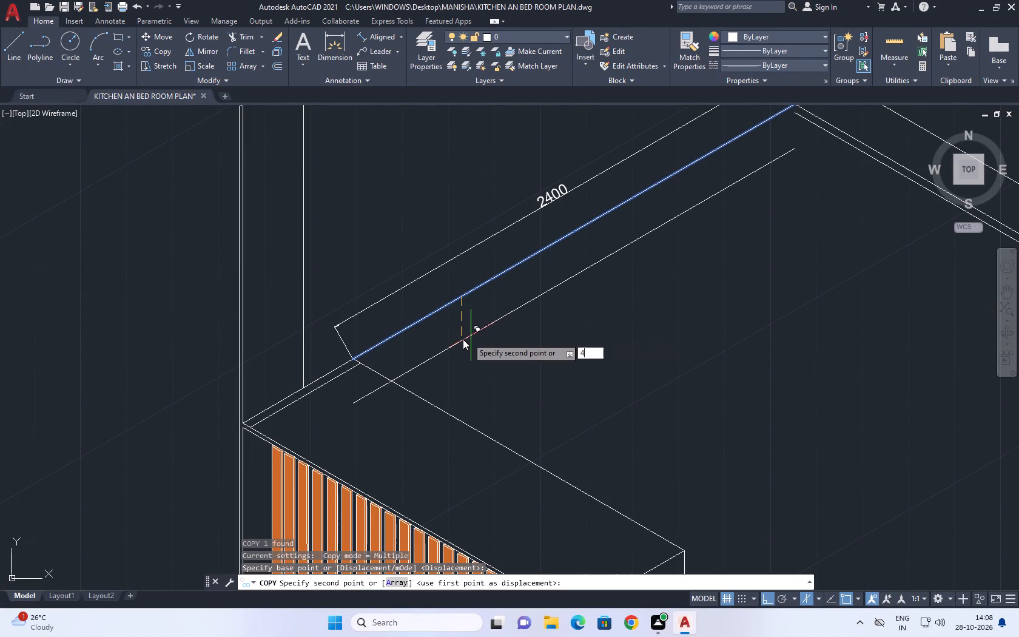
key("Return")
key("Escape")
Copy the lower line of the 2400 edge 880 vertically downward.
scroll(580, 311, "down", 1)
middle_click_drag(655, 317, 554, 325)
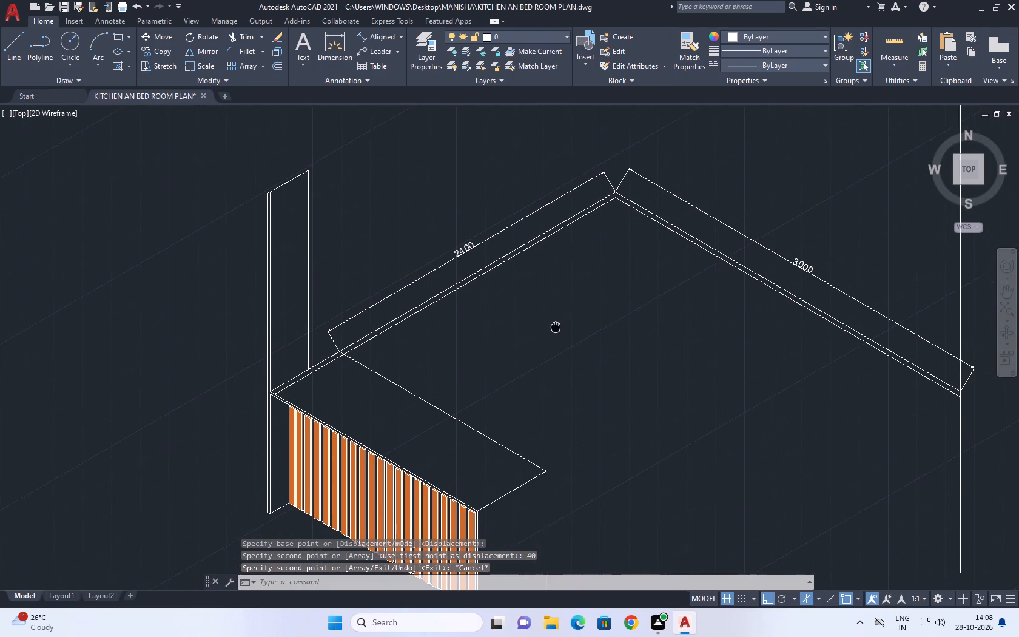
middle_click_drag(554, 325, 552, 320)
scroll(489, 258, "up", 2)
left_click(487, 257)
left_click(471, 283)
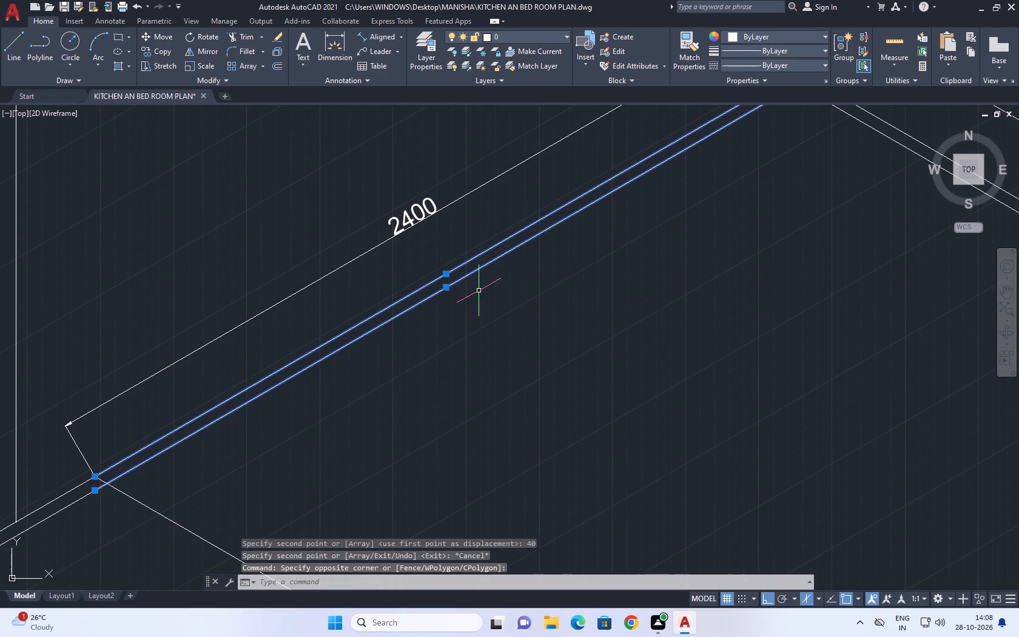
key("Escape")
left_click(456, 280)
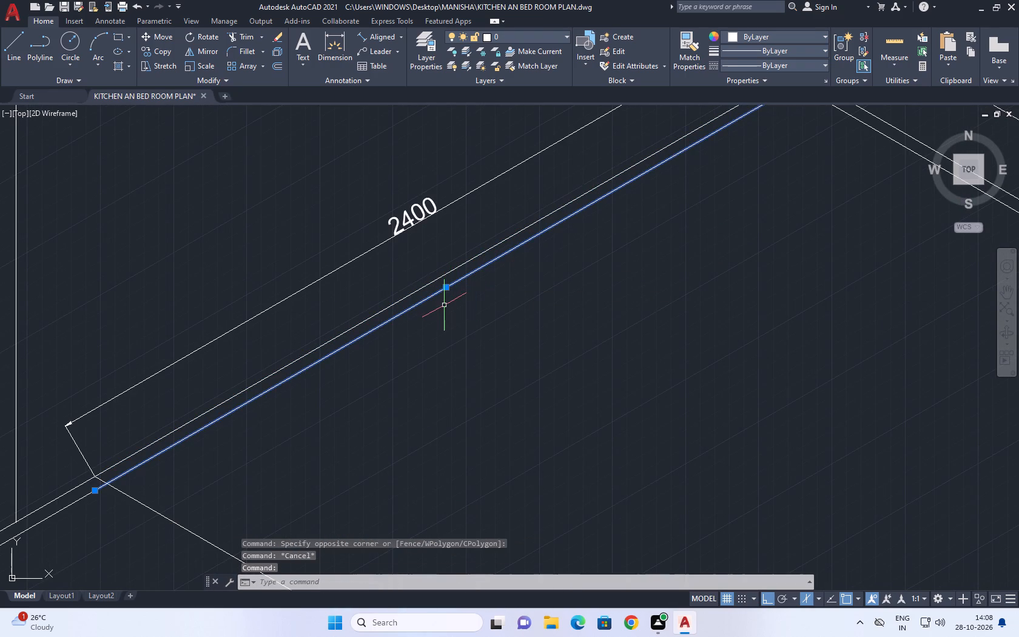
type("CO")
key("space")
left_click(451, 291)
scroll(493, 353, "down", 2)
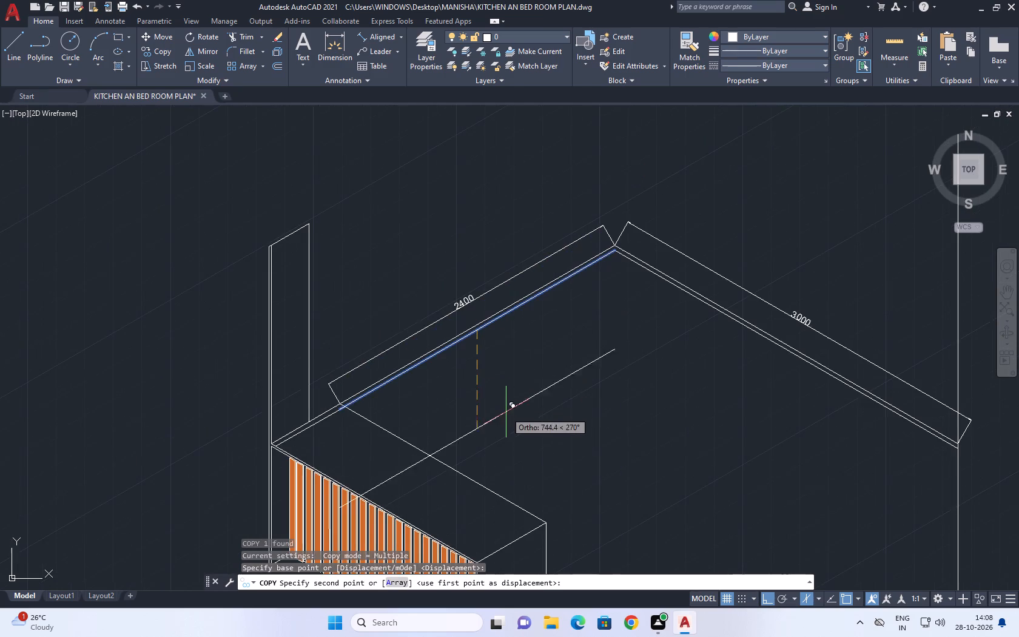
middle_click_drag(506, 412, 491, 337)
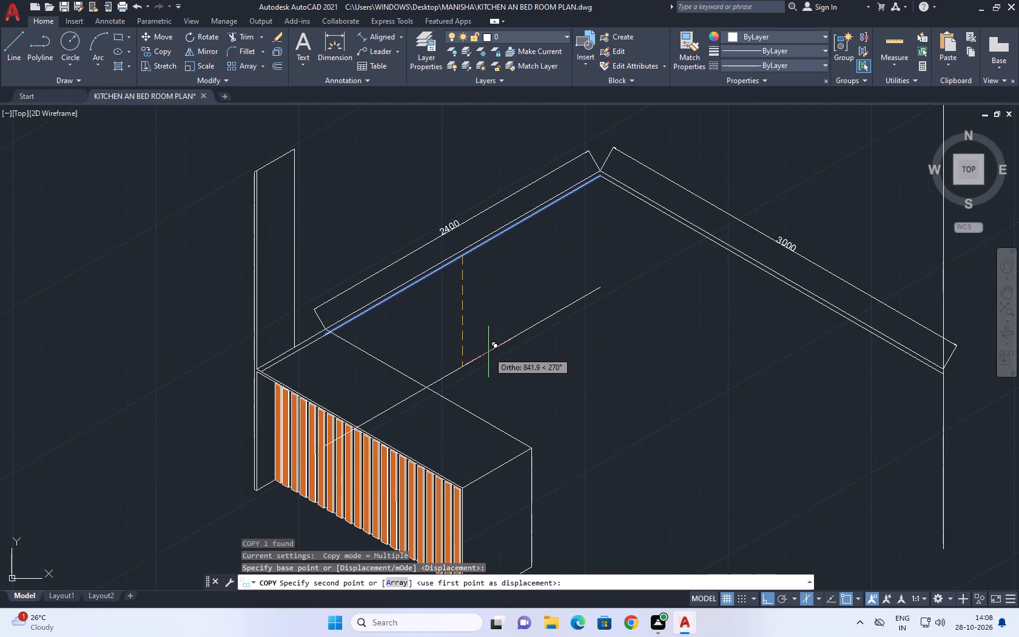
type("880")
key("Return")
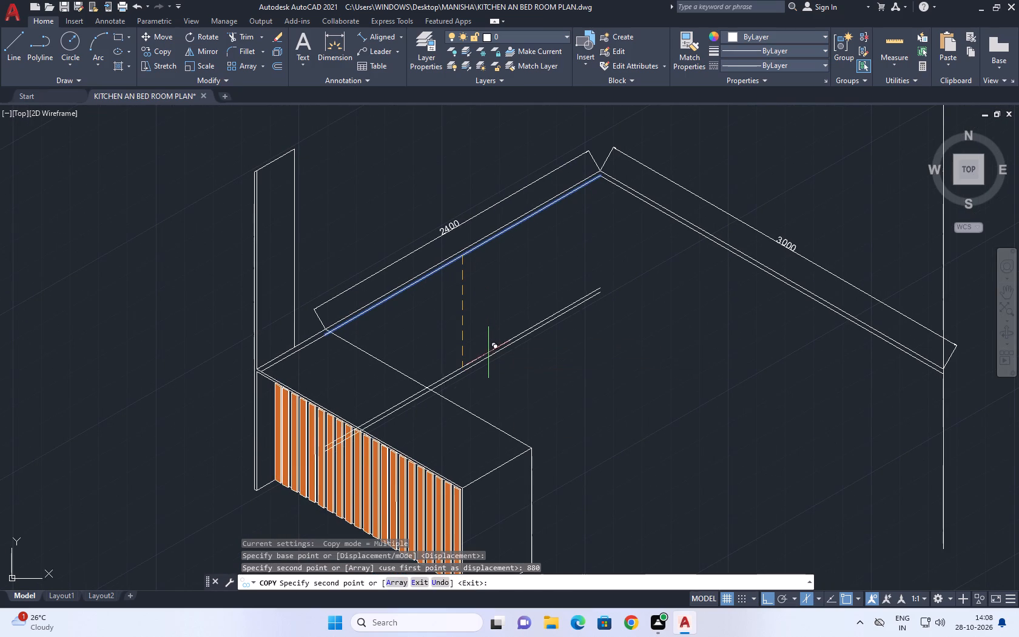
key("Escape")
Copy the lower line of the 3000 edge 880 vertically downward.
scroll(713, 242, "up", 1)
left_click(712, 243)
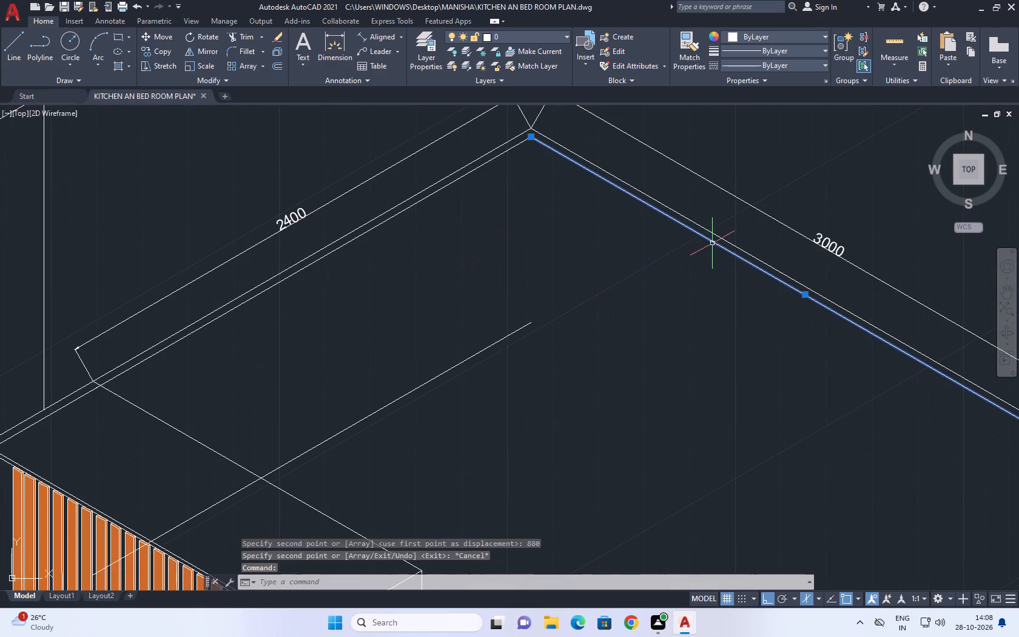
type("CO")
key("space")
left_click(687, 244)
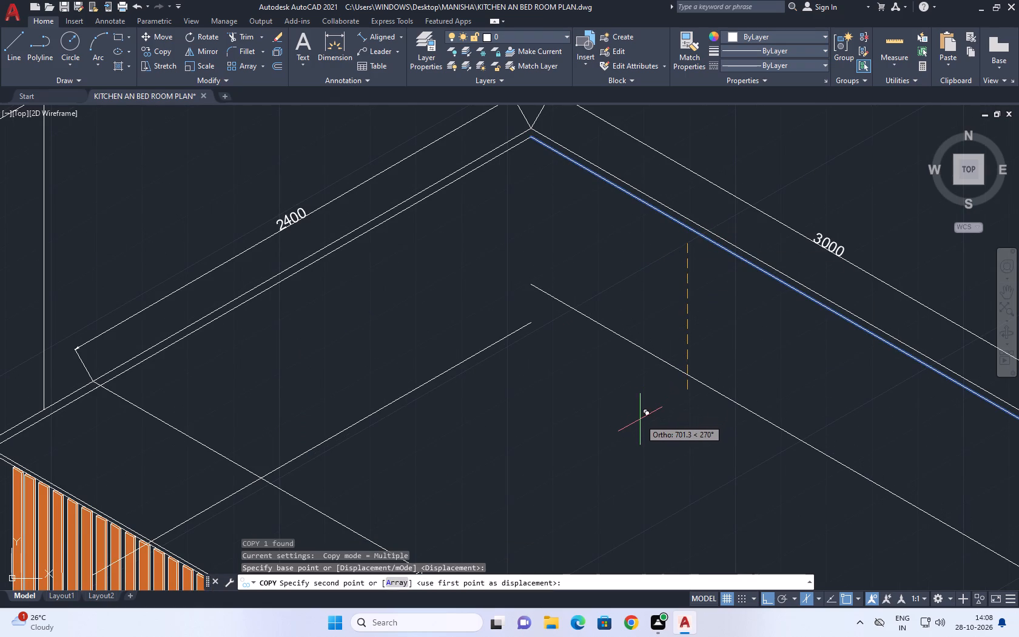
type("88")
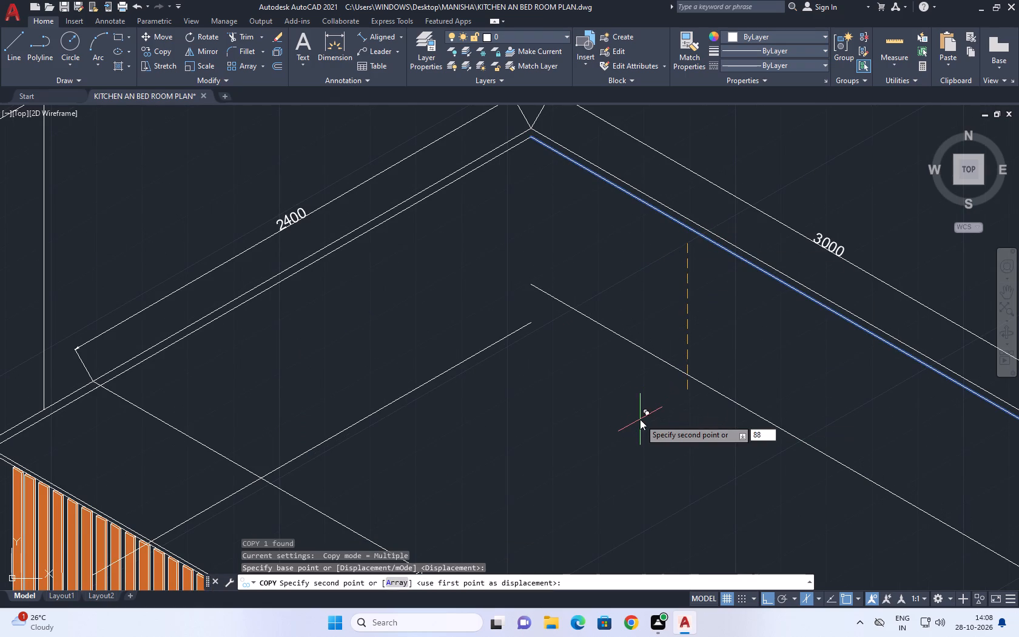
key("0")
key("Return")
key("Escape")
Trim the portion of the lowered 2400-side line that crosses the strip-front cabinet's top face.
scroll(596, 359, "down", 2)
middle_click_drag(677, 450, 681, 440)
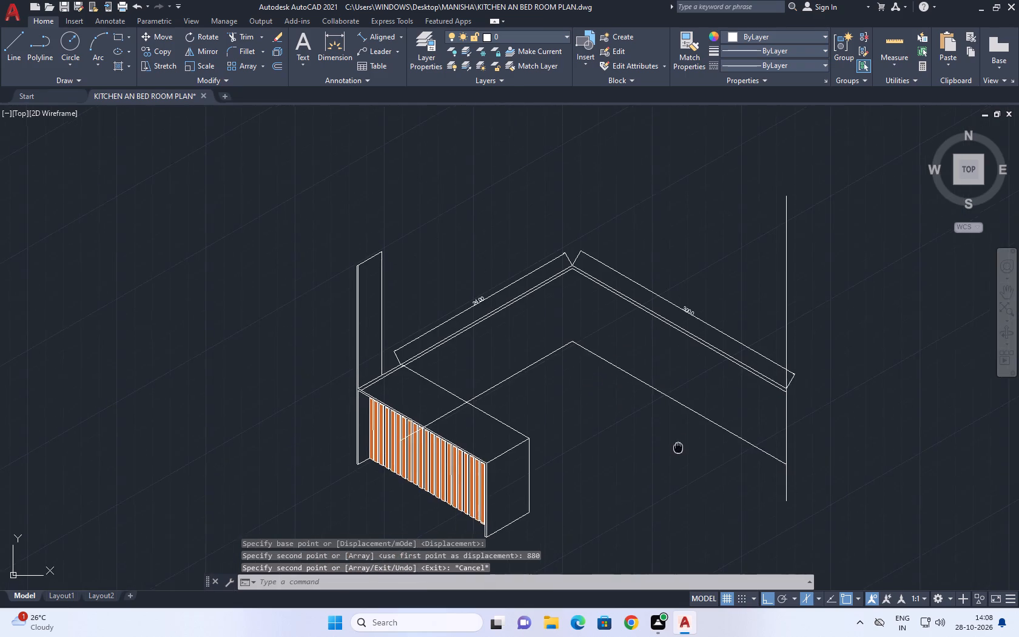
middle_click_drag(681, 440, 676, 383)
scroll(409, 346, "up", 2)
key("t")
key("r")
key("space")
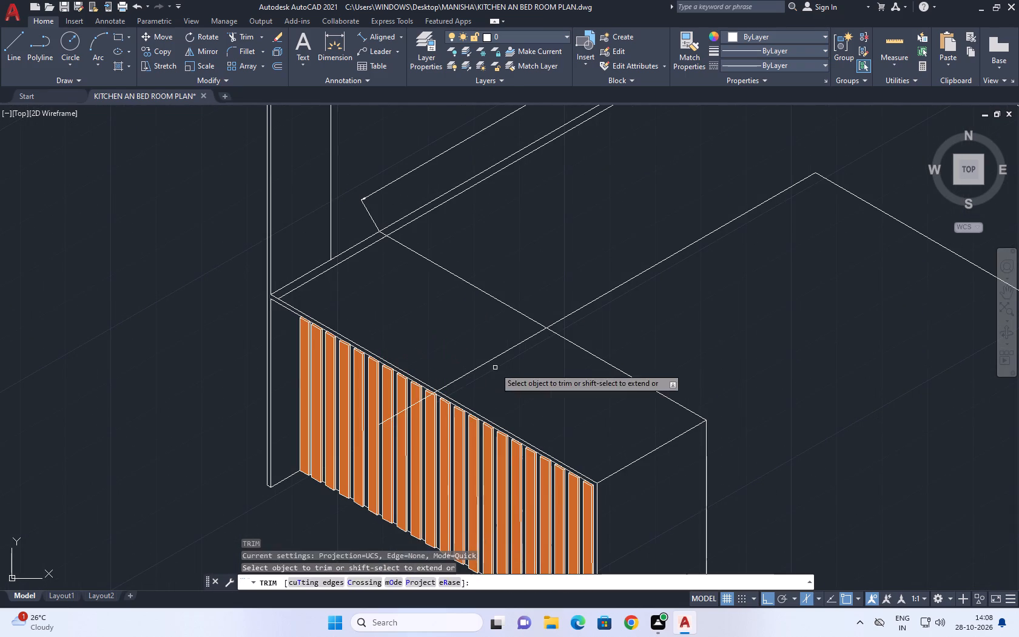
left_click(520, 371)
left_click(477, 335)
key("Escape")
Erase the leftover piece of the trimmed line lying across the cabinet's orange strips.
scroll(405, 440, "up", 3)
scroll(407, 327, "up", 2)
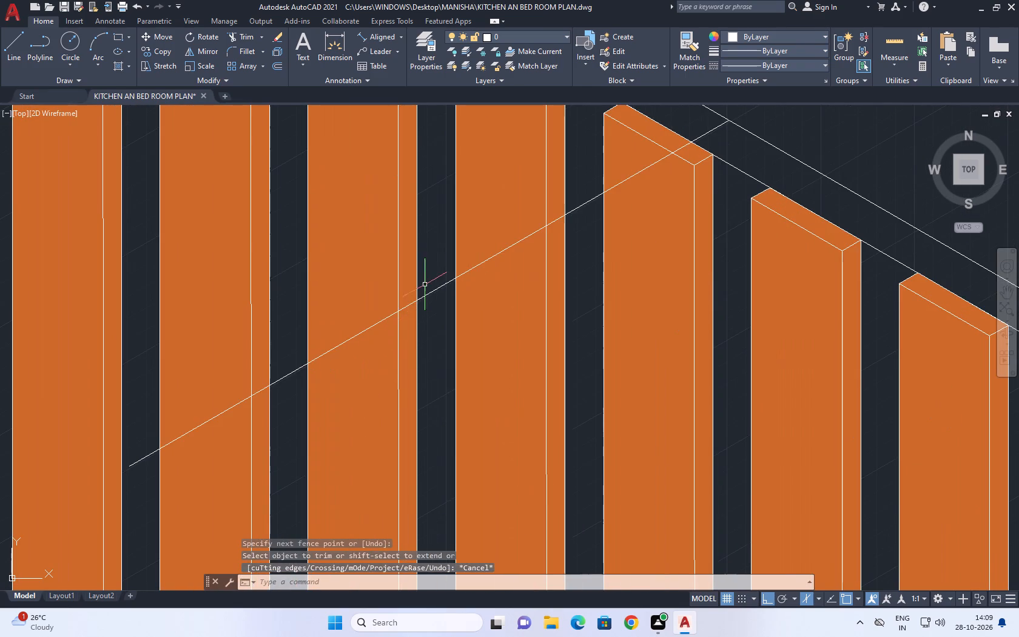
left_click(432, 289)
key("Delete")
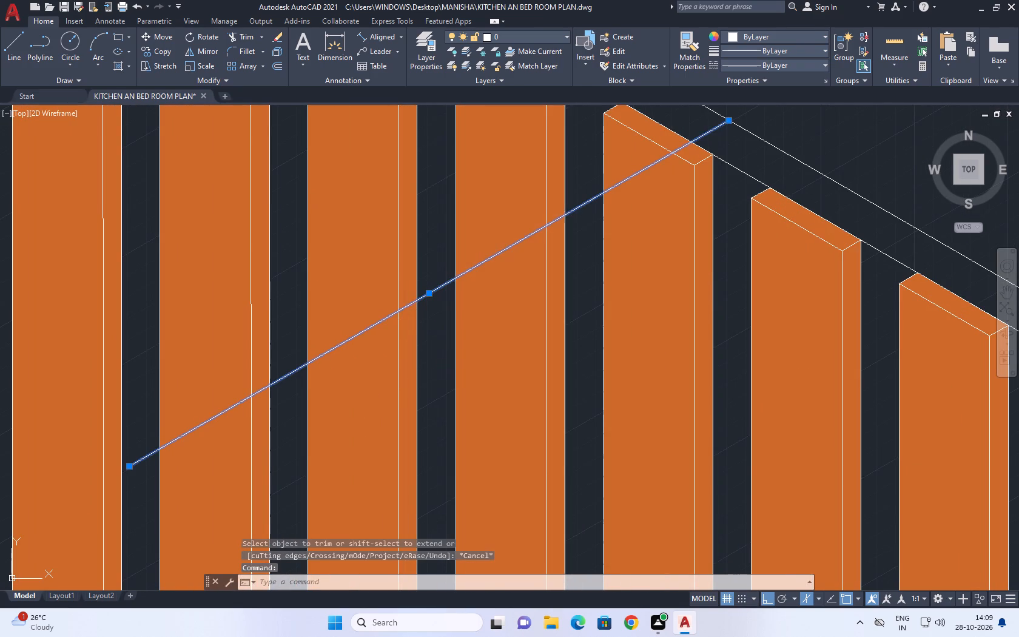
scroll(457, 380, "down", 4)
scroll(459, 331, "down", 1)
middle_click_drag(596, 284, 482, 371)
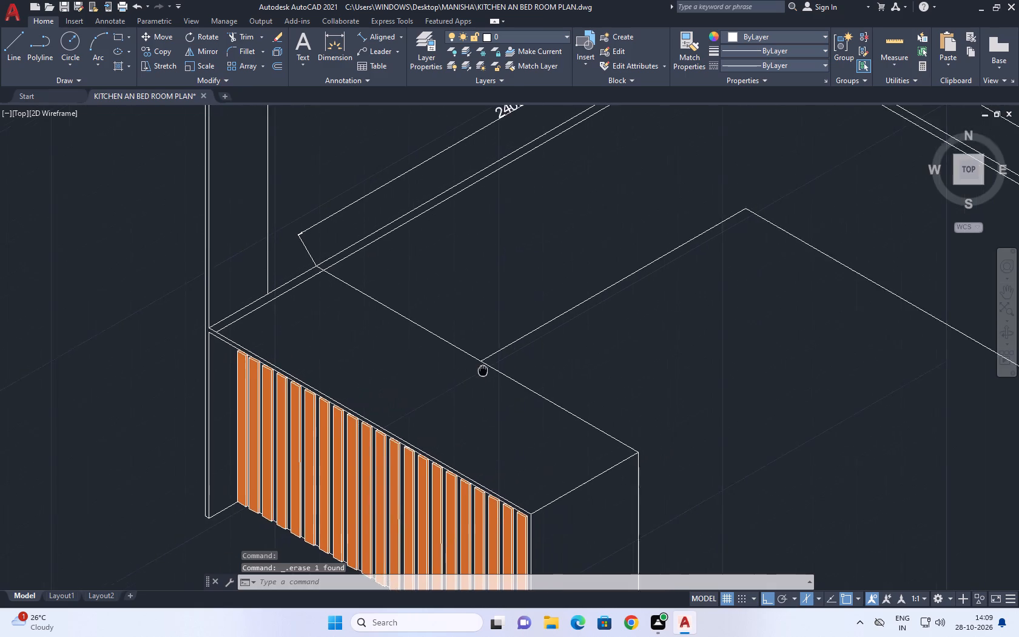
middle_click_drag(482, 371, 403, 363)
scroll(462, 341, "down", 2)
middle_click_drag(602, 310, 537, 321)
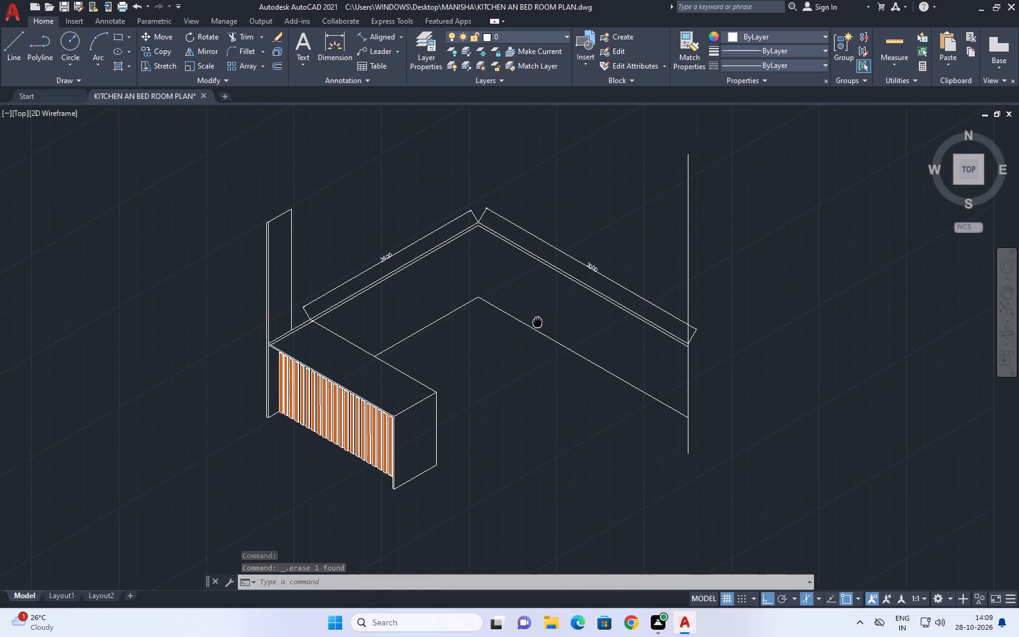
Draw a vertical line from the lowered corner of the 2400 and 3000 edges up past their top corner.
middle_click_drag(537, 321, 537, 322)
scroll(650, 386, "up", 2)
middle_click_drag(762, 441, 673, 473)
middle_click(670, 473)
scroll(665, 474, "down", 3)
scroll(519, 434, "up", 3)
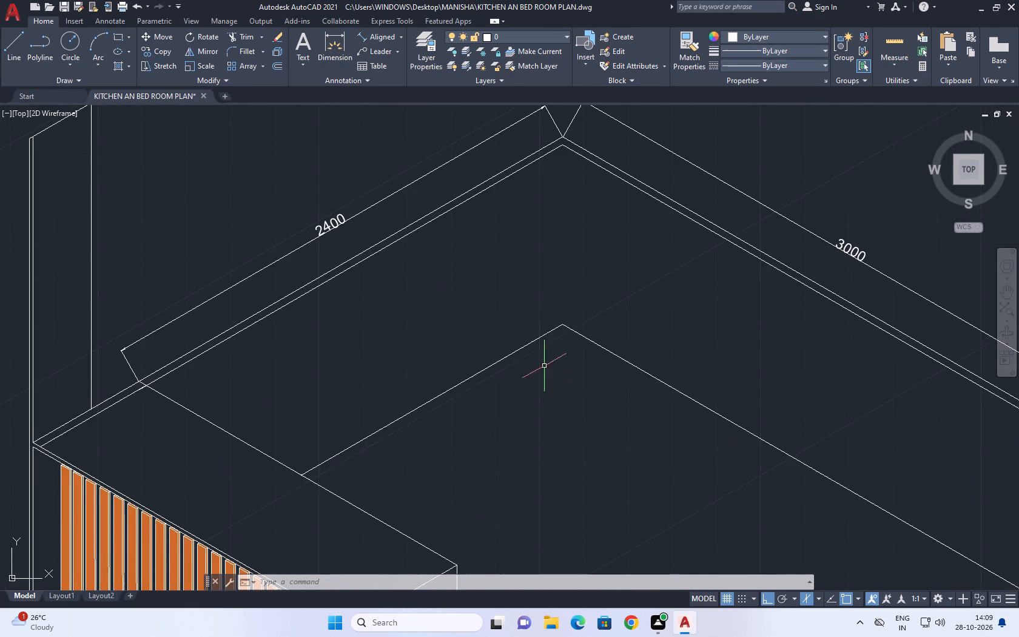
middle_click_drag(545, 334, 544, 356)
type("L")
key("space")
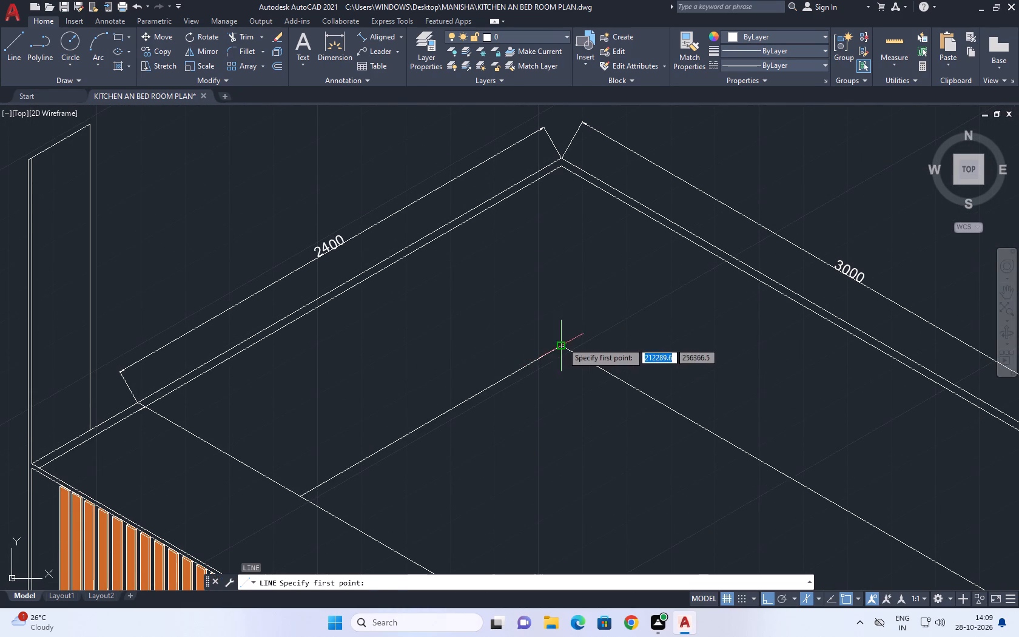
left_click(560, 342)
middle_click_drag(565, 197, 570, 334)
left_click(566, 191)
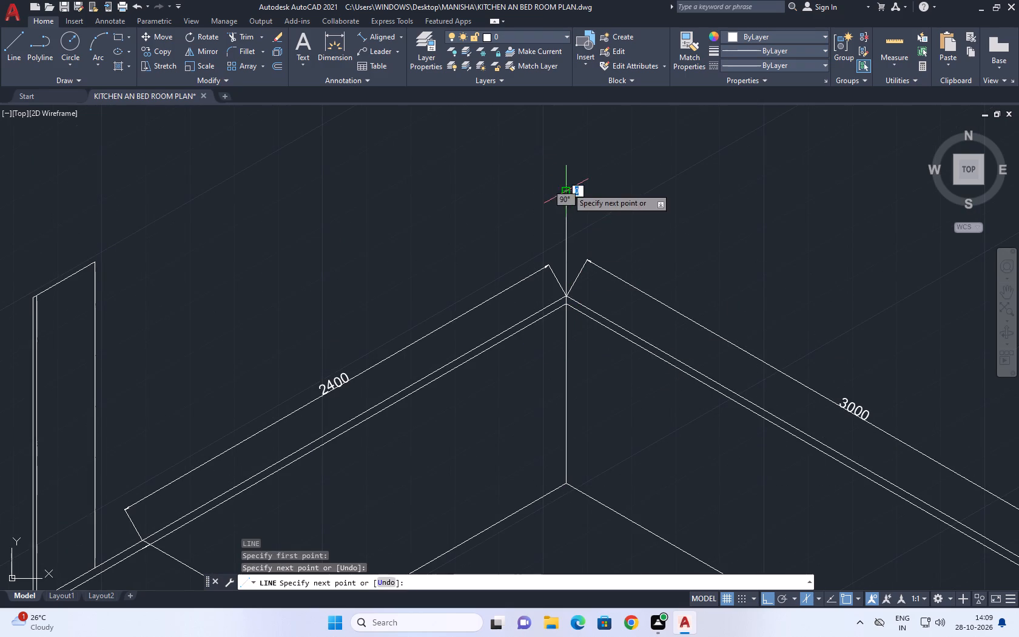
key("space")
Trim the part of the new corner vertical that projects above the top corner of the 2400 and 3000 edges.
middle_click_drag(560, 255, 480, 205)
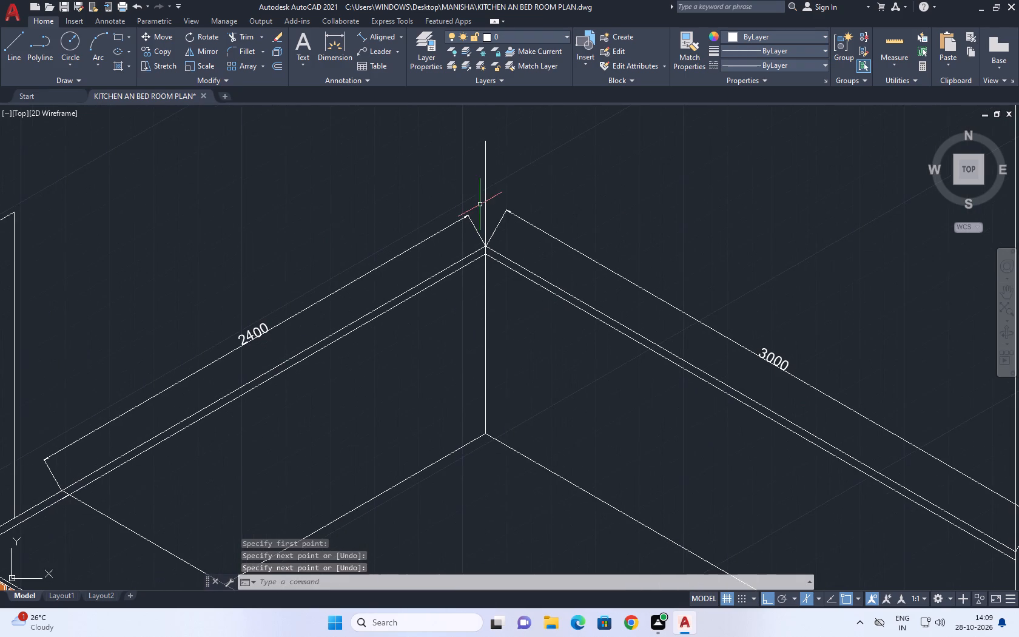
middle_click_drag(508, 172, 601, 240)
scroll(601, 240, "down", 1)
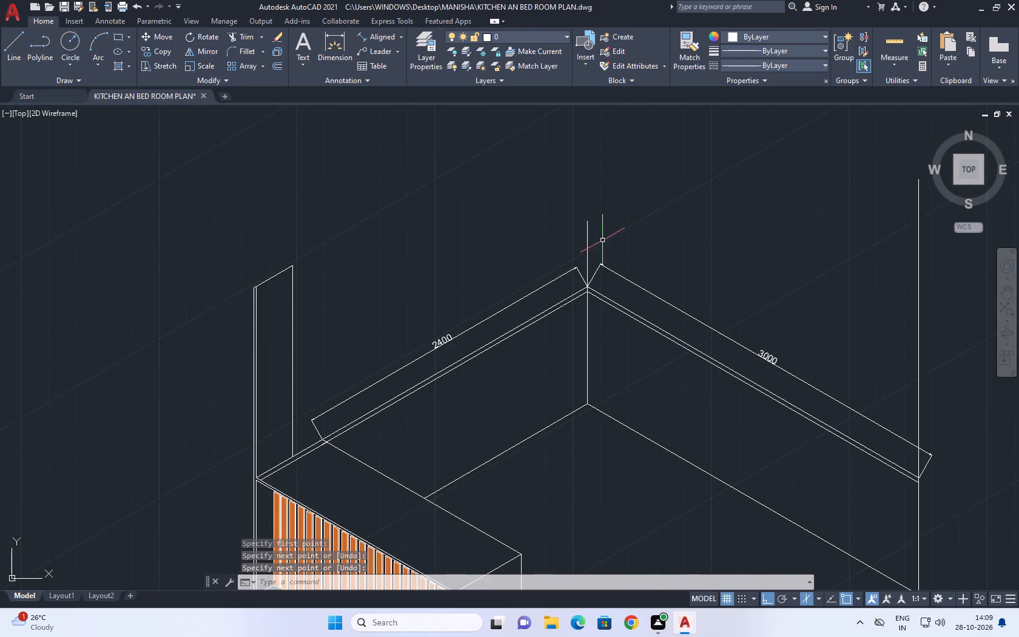
middle_click_drag(611, 235, 593, 288)
scroll(611, 235, "down", 1)
middle_click(593, 288)
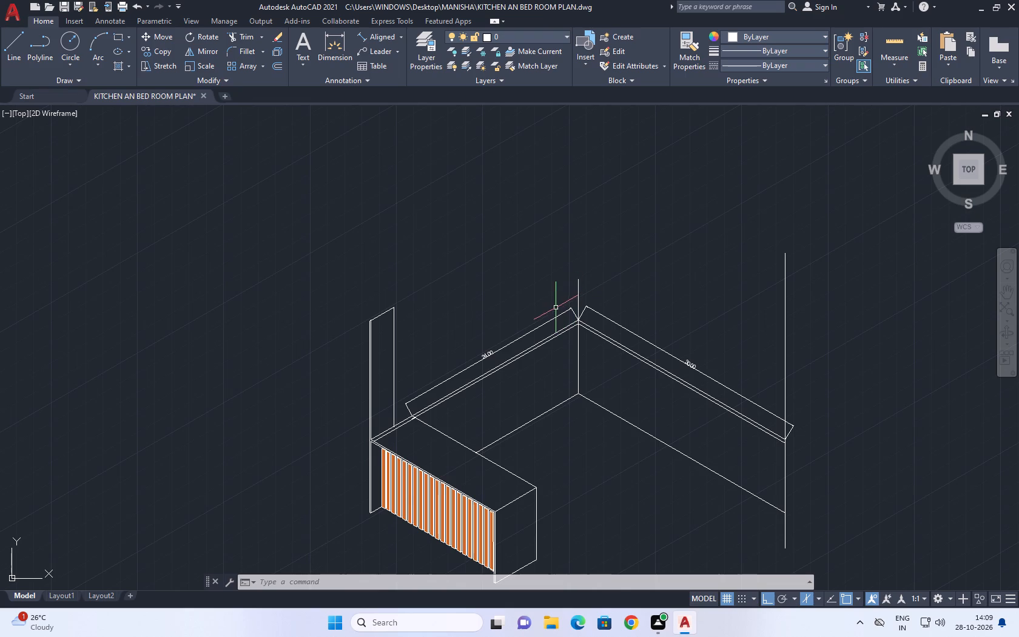
scroll(508, 349, "down", 1)
middle_click_drag(567, 353, 456, 335)
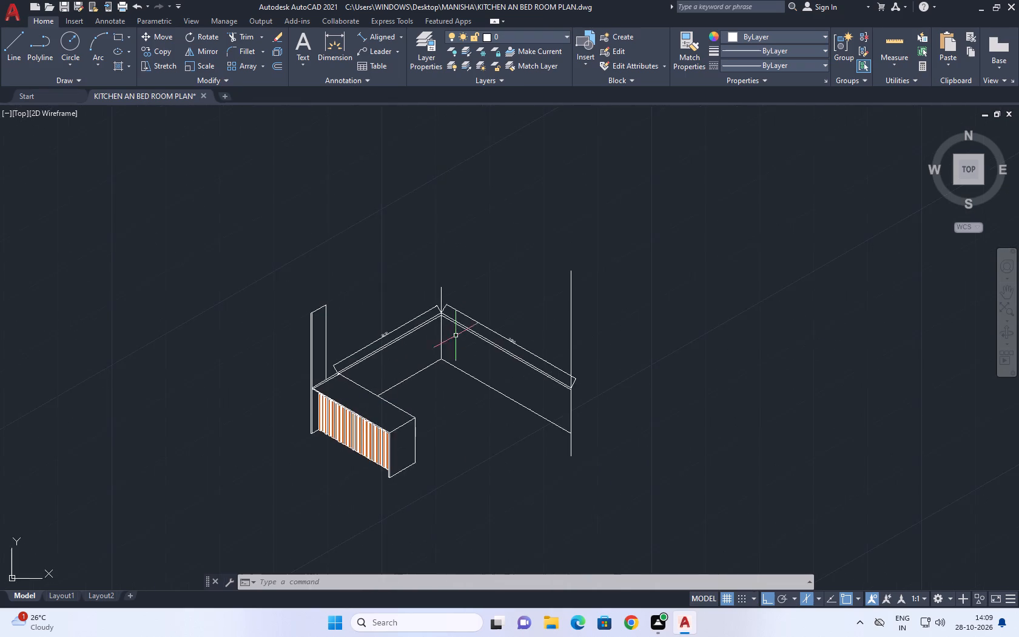
scroll(455, 357, "up", 3)
middle_click_drag(433, 203, 465, 353)
left_click(246, 39)
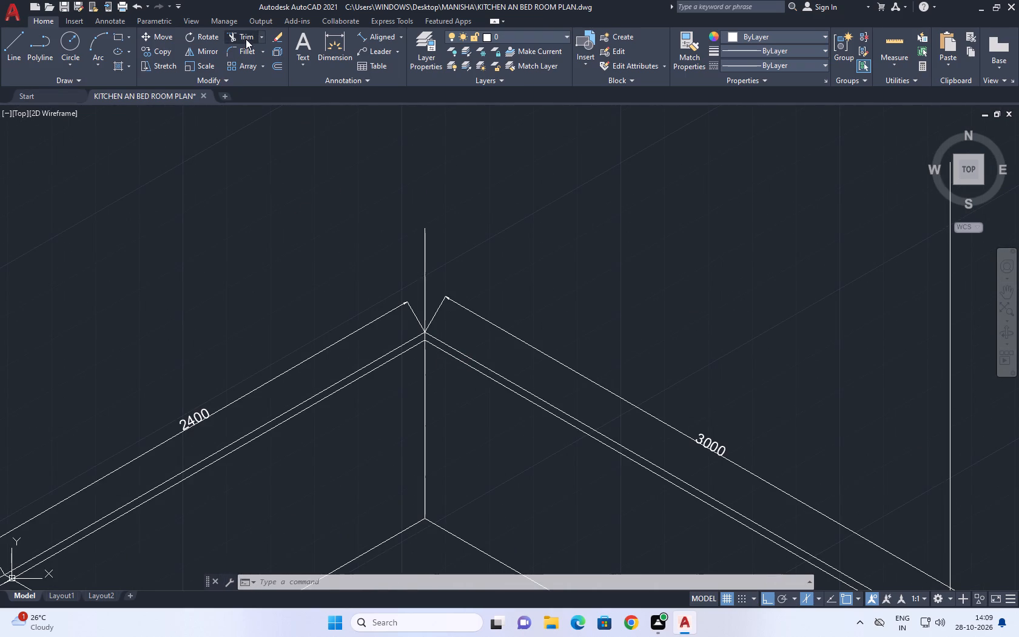
scroll(415, 295, "up", 1)
left_click(430, 291)
right_click(516, 234)
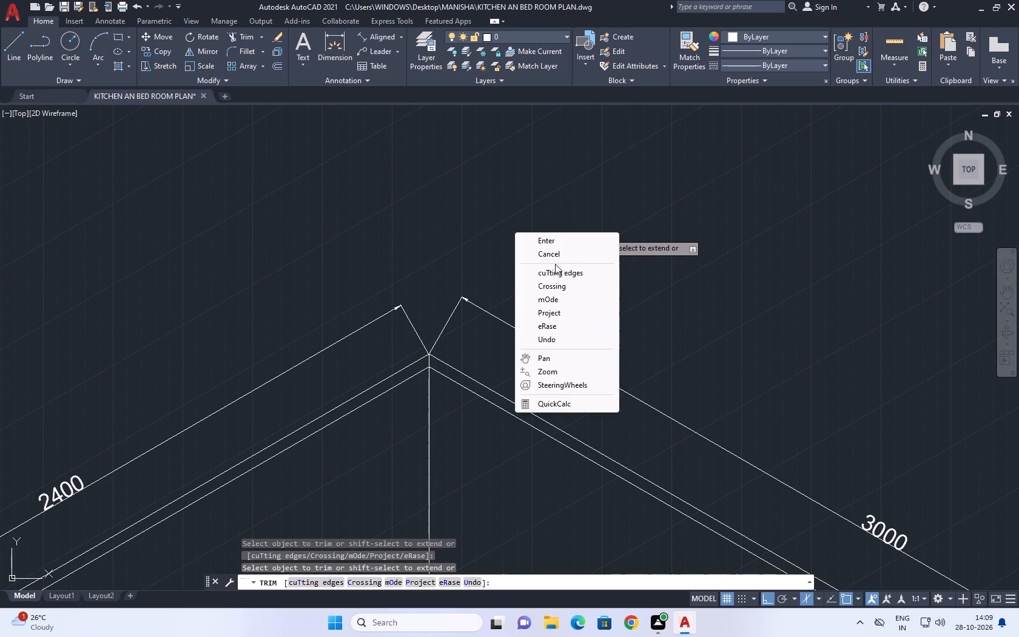
left_click_drag(563, 255, 567, 241)
middle_click_drag(443, 375, 427, 310)
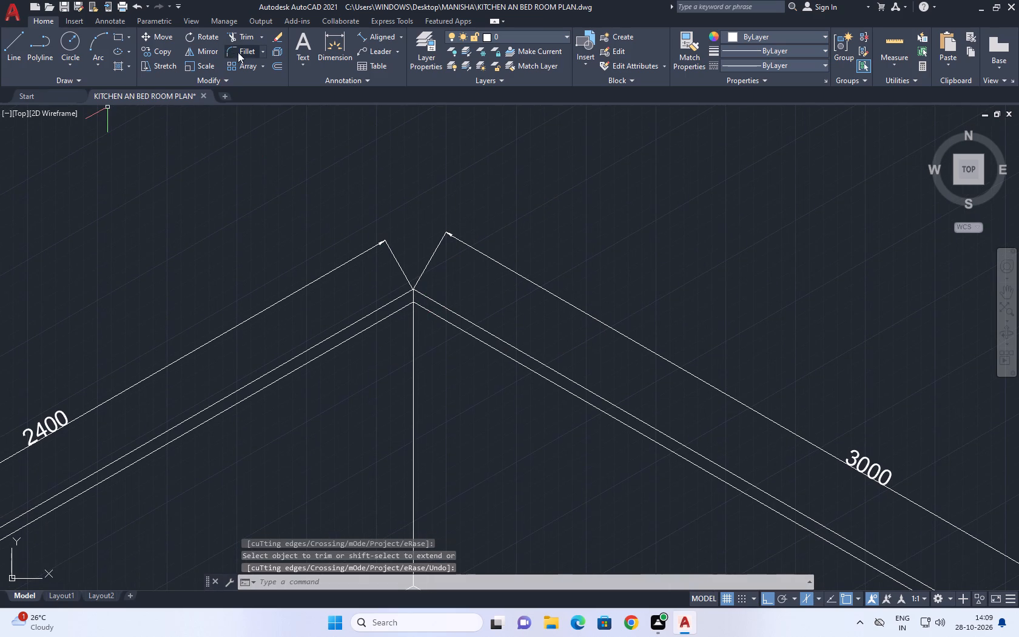
Trim the short piece of the corner vertical lying between the two parallel thickness lines of the edges.
left_click(242, 33)
scroll(420, 310, "up", 5)
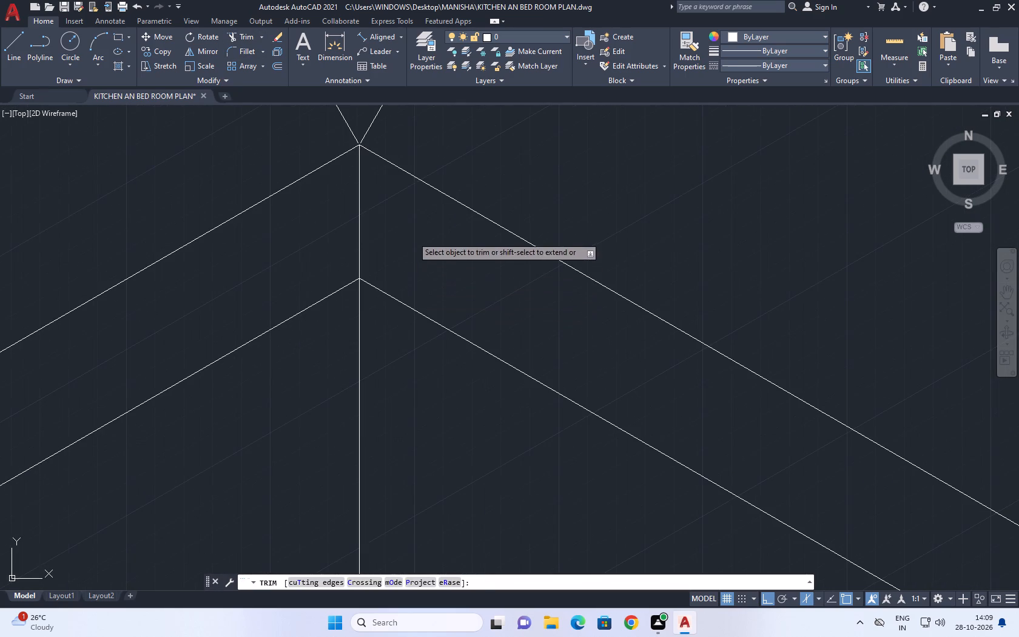
left_click(412, 237)
left_click(326, 245)
right_click(392, 236)
left_click(424, 253)
scroll(434, 276, "down", 4)
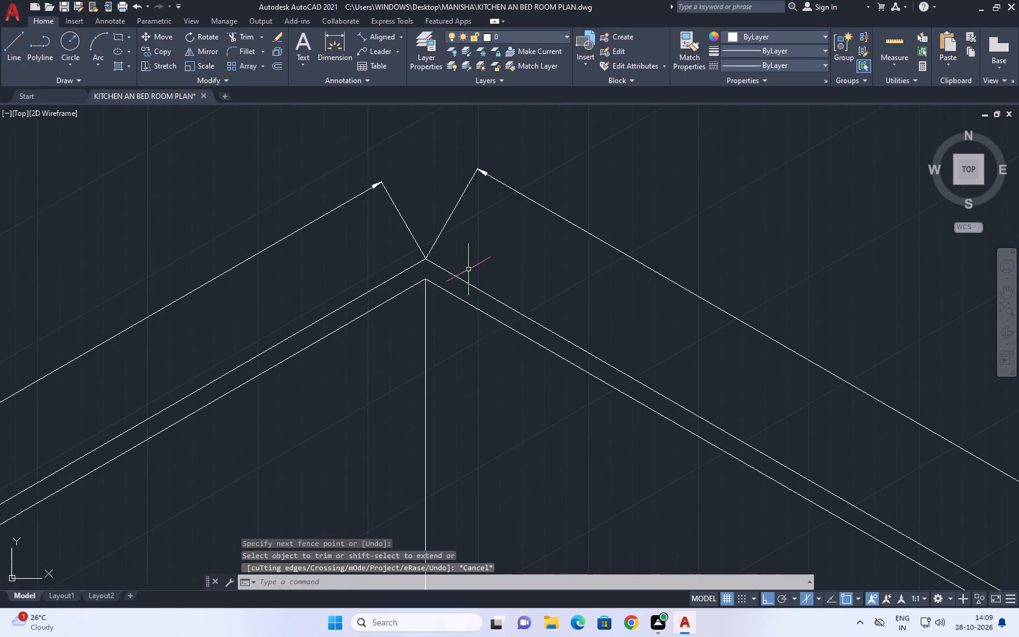
Draw a vertical line from the midpoint of the lowered 3000-side line up to the midpoint of the upper 3000 edge.
middle_click(489, 257)
scroll(488, 257, "down", 3)
middle_click_drag(681, 300, 576, 242)
scroll(576, 242, "down", 4)
middle_click_drag(625, 293, 554, 320)
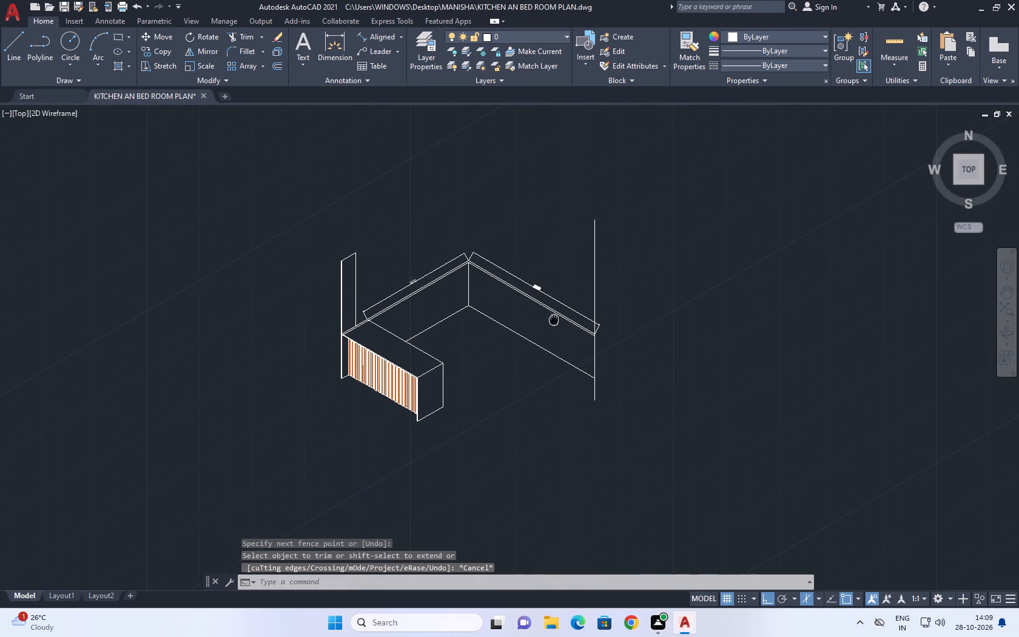
middle_click_drag(554, 320, 554, 320)
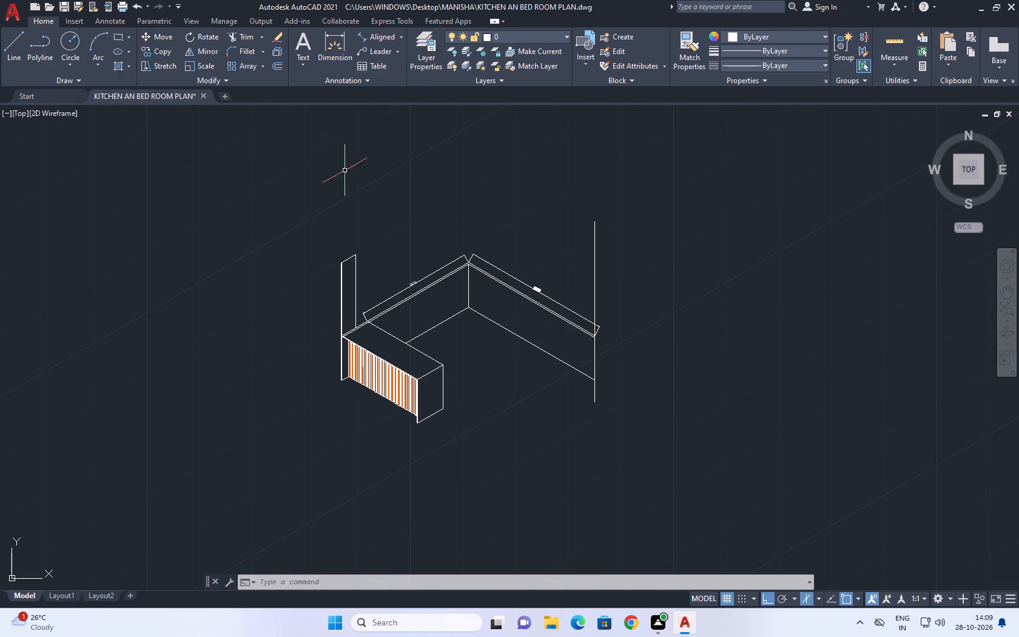
left_click(17, 38)
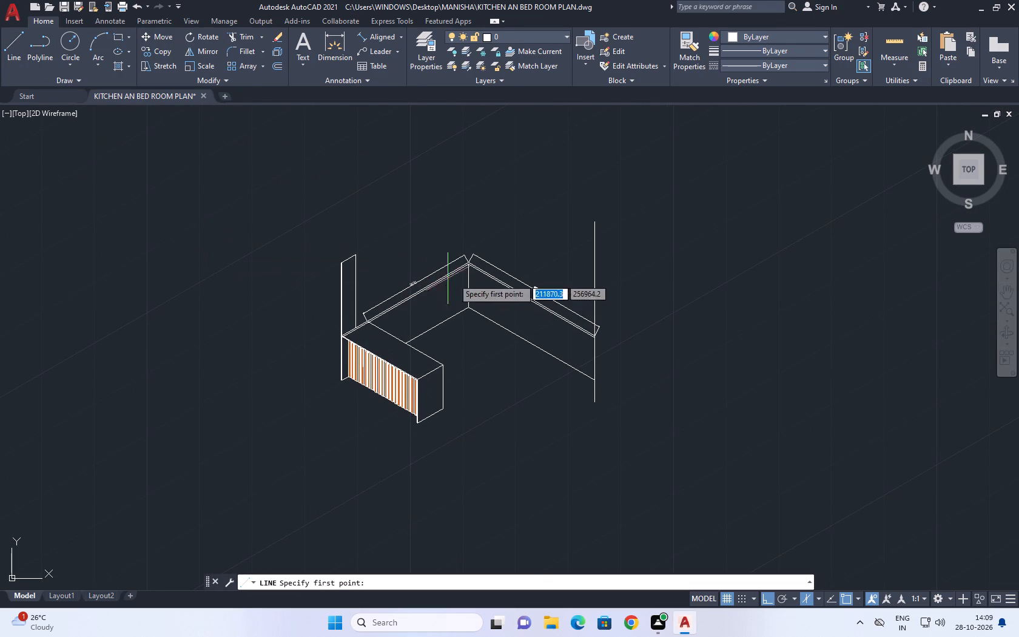
scroll(551, 327, "up", 2)
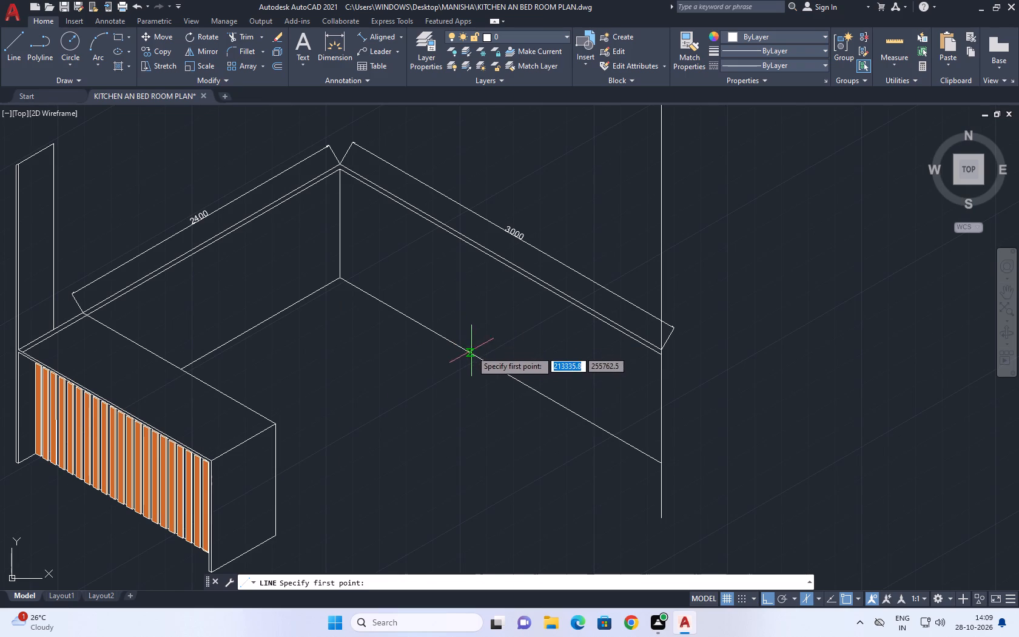
left_click(502, 371)
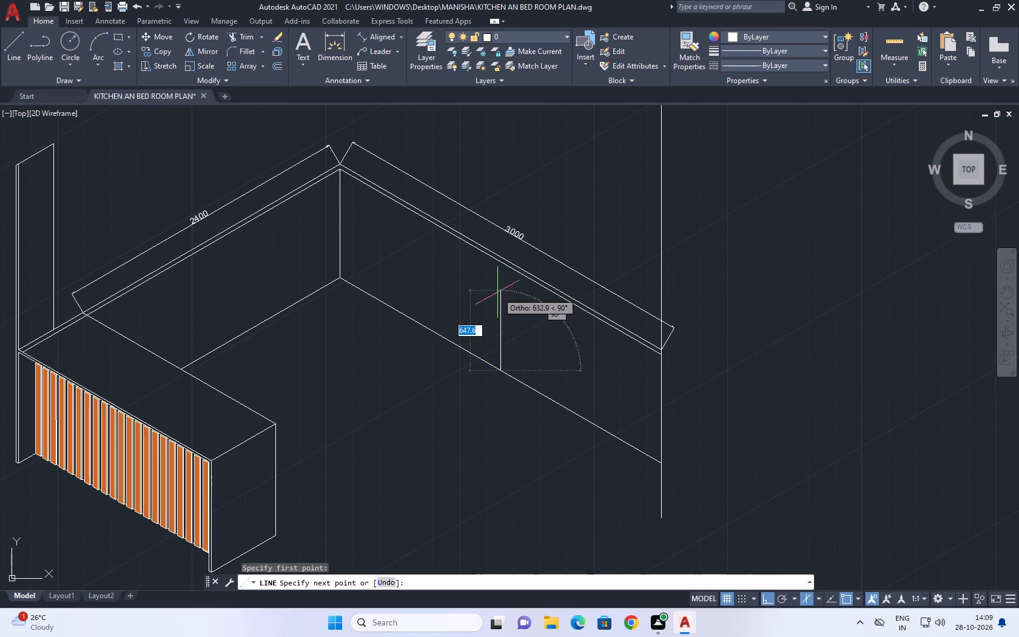
scroll(497, 285, "up", 2)
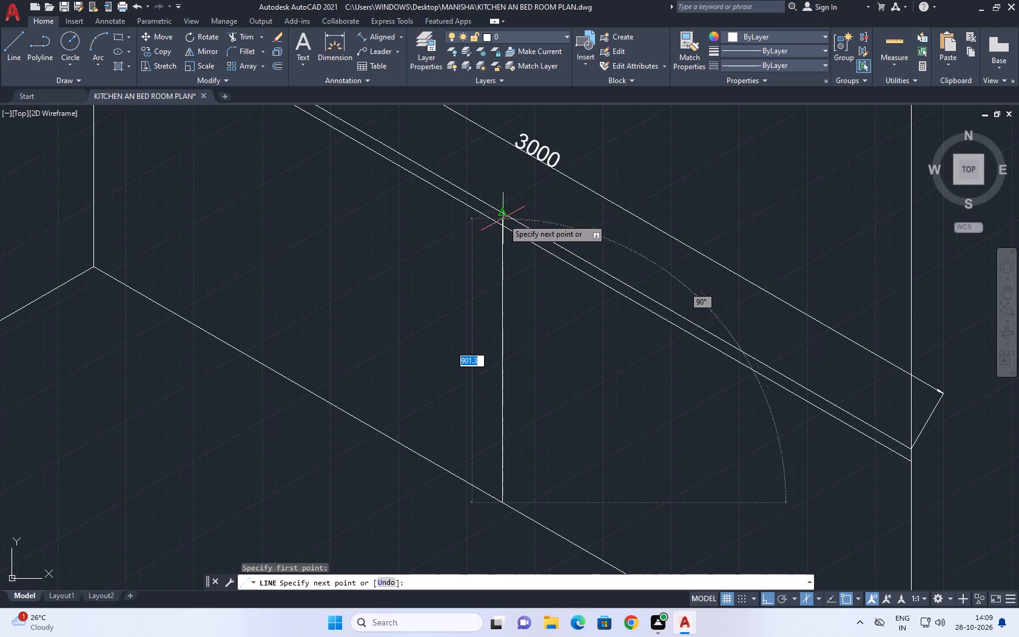
left_click(503, 213)
right_click(517, 274)
left_click(551, 297)
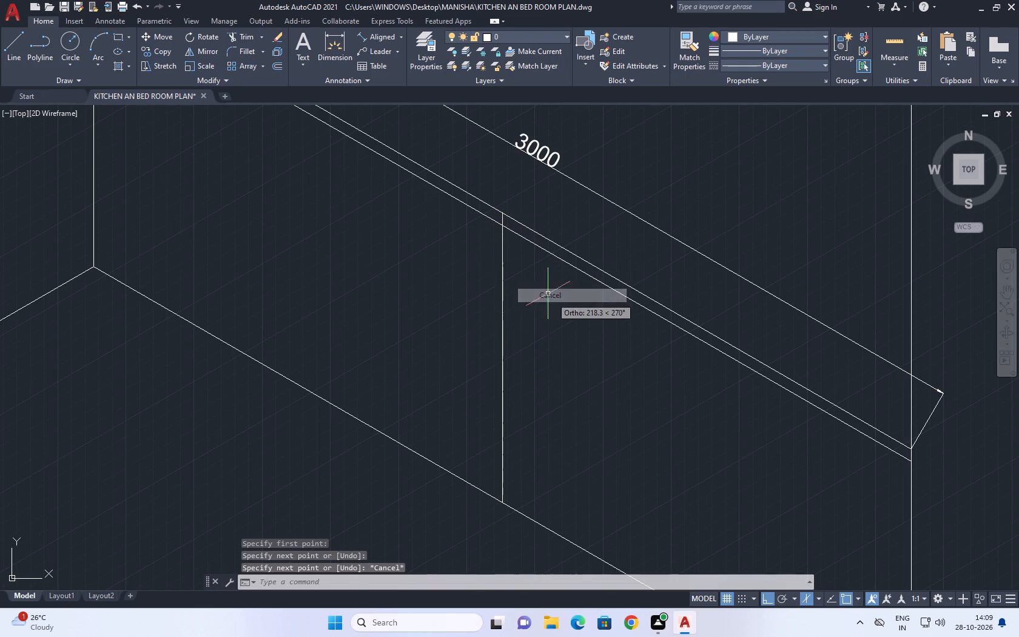
Copy the middle vertical line 300 along the 3000 edge, away from the corner, using the left isoplane.
left_click_drag(546, 328, 539, 323)
left_click_drag(446, 301, 440, 299)
middle_click_drag(444, 311, 497, 390)
scroll(469, 347, "up", 1)
key("c")
key("o")
key("space")
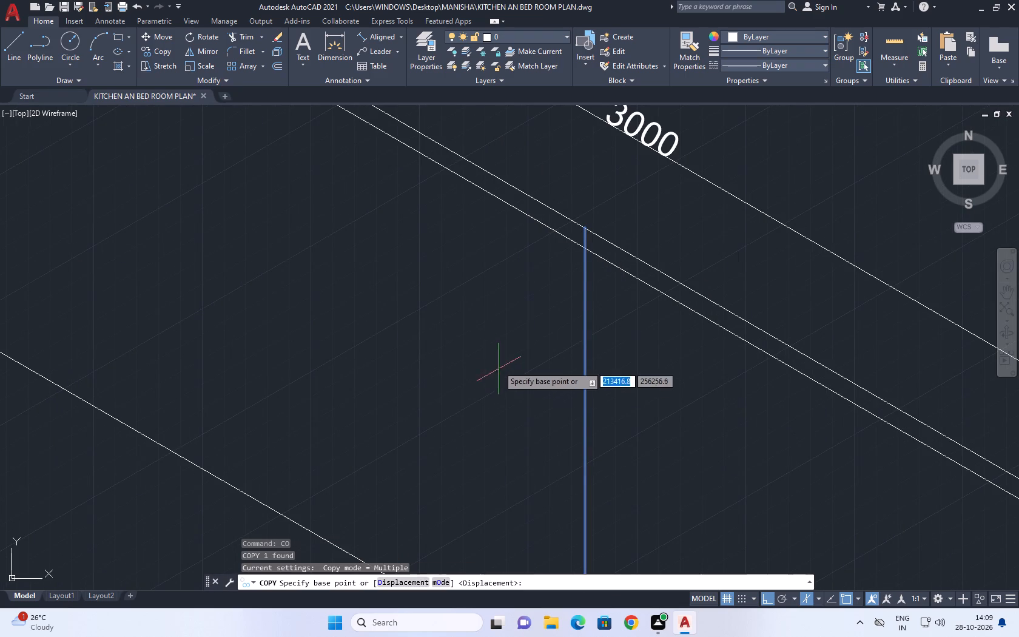
left_click(473, 312)
scroll(477, 298, "down", 1)
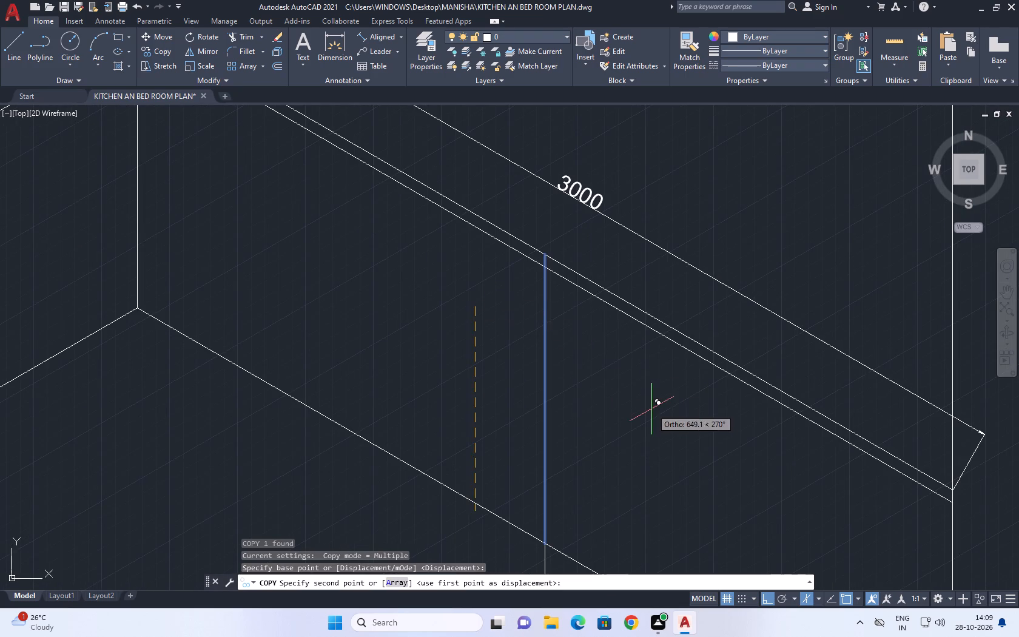
scroll(654, 402, "down", 2)
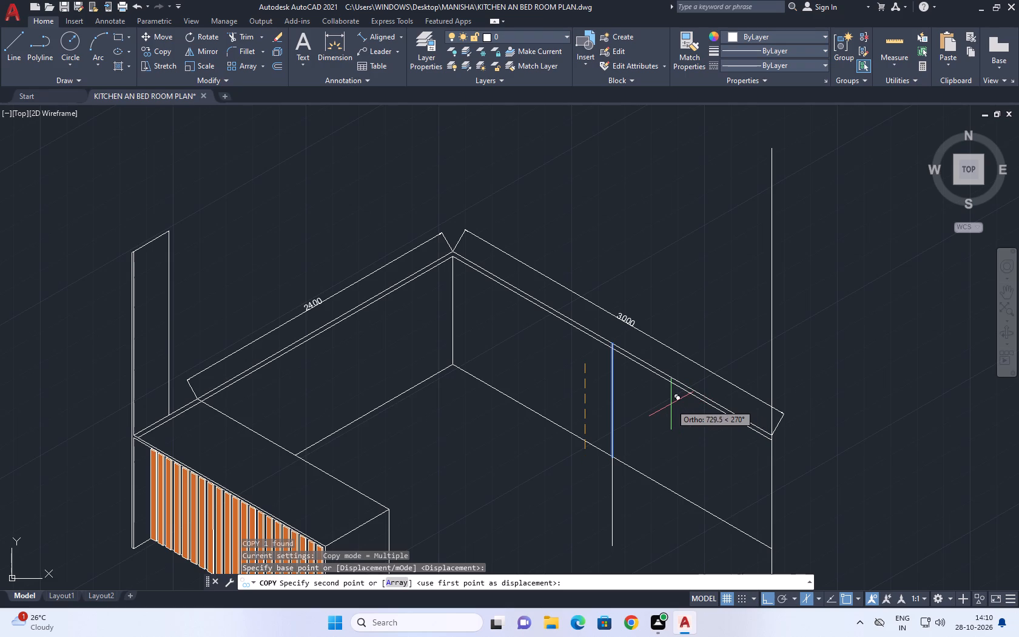
key("F5")
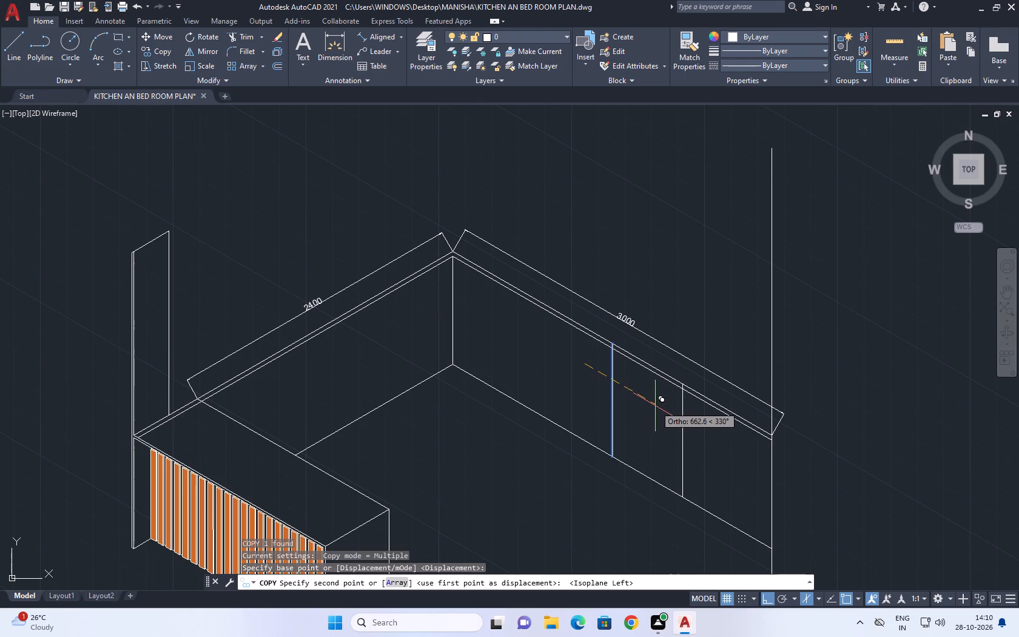
type("300")
key("Return")
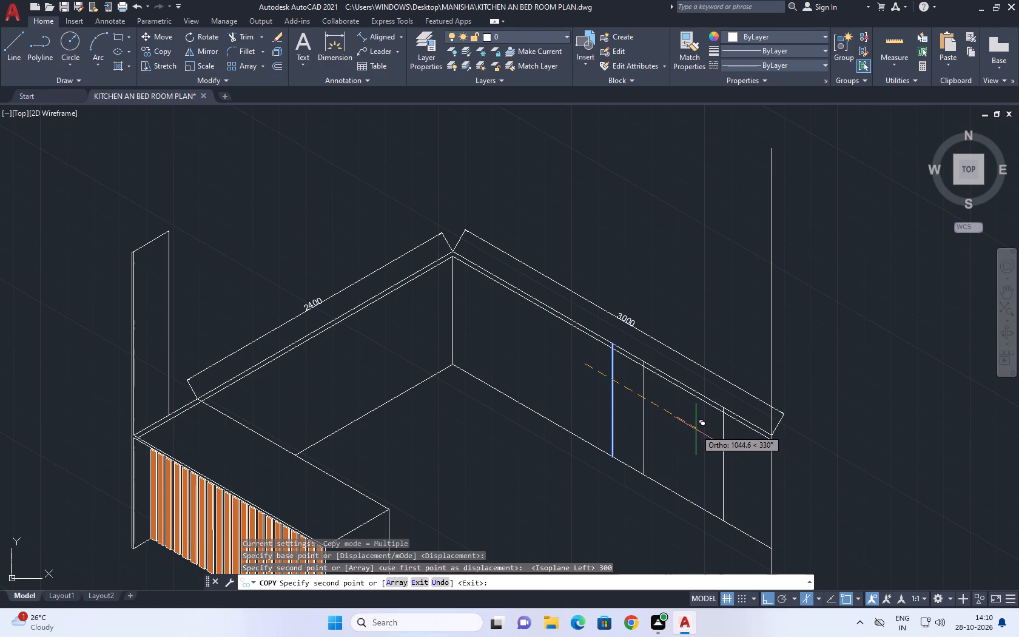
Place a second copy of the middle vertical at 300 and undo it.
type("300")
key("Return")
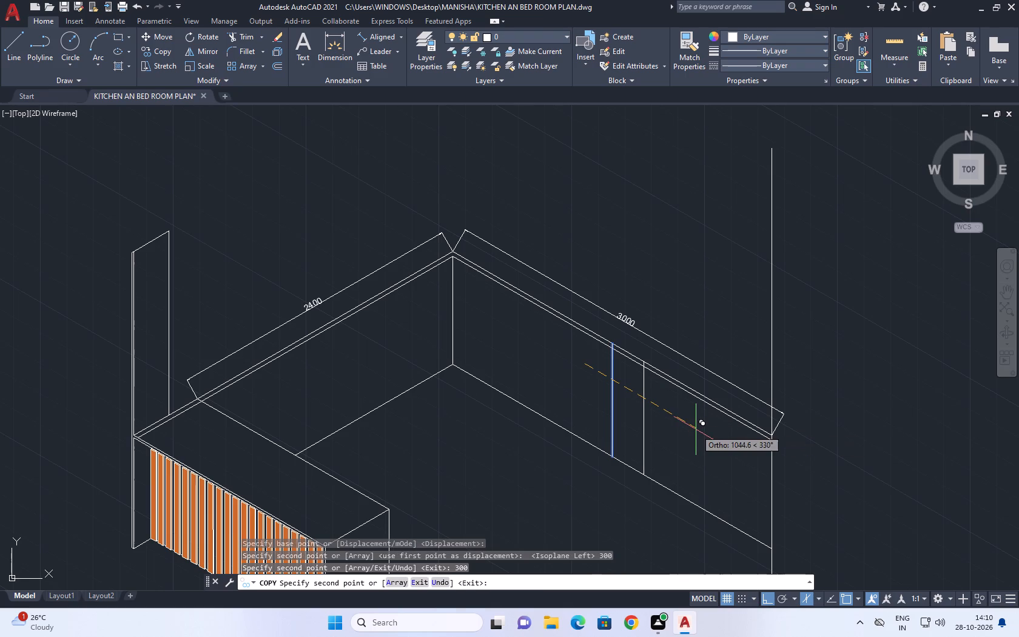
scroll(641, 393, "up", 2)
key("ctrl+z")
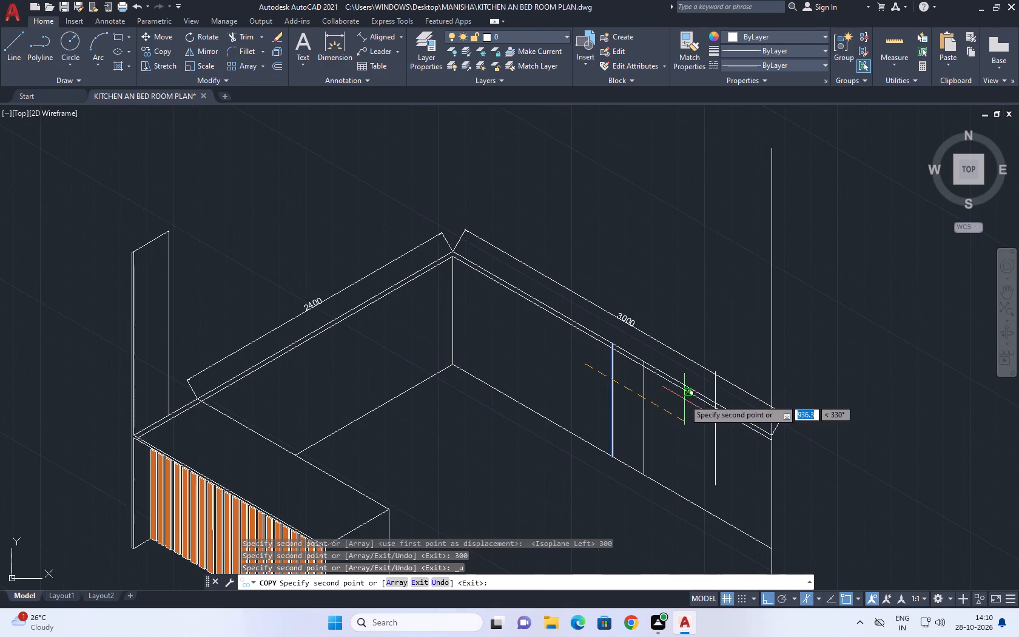
Copy the middle vertical line 600 along the 3000 edge in both directions, away from and toward the corner.
type("600")
key("Return")
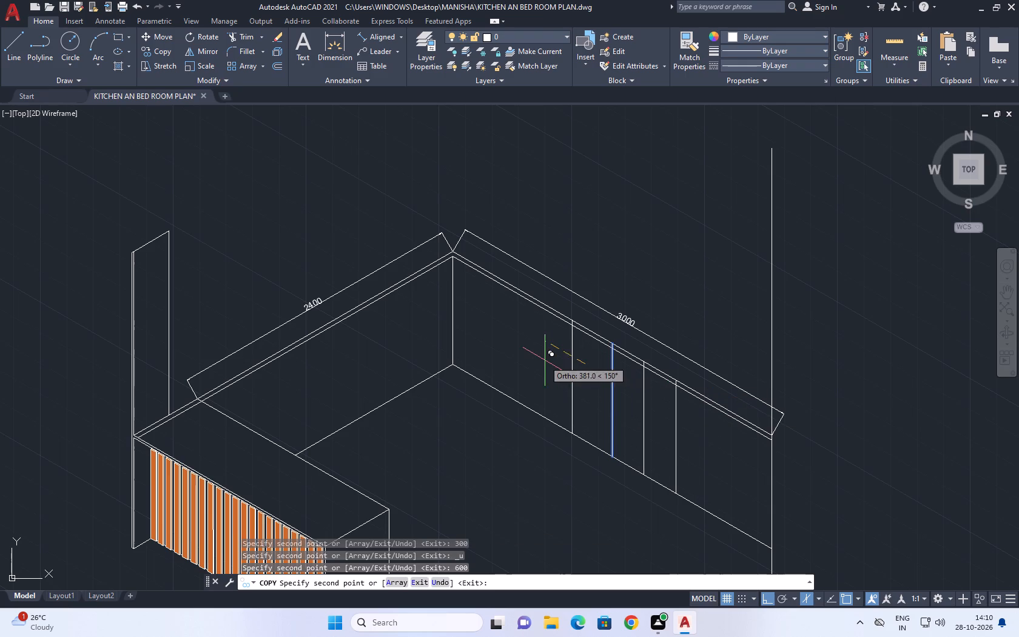
type("600")
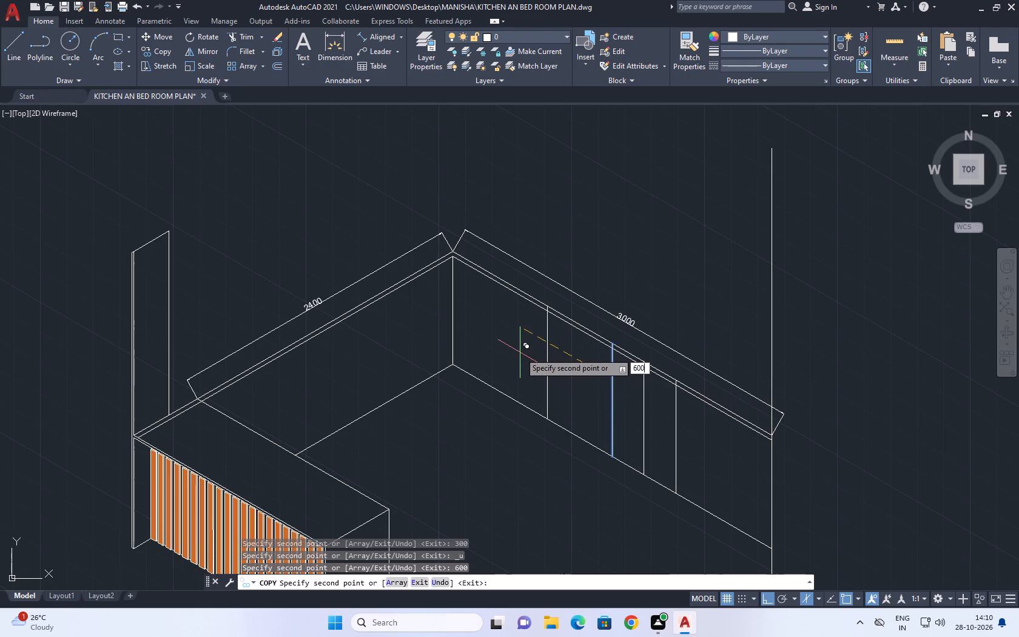
key("Return")
key("space")
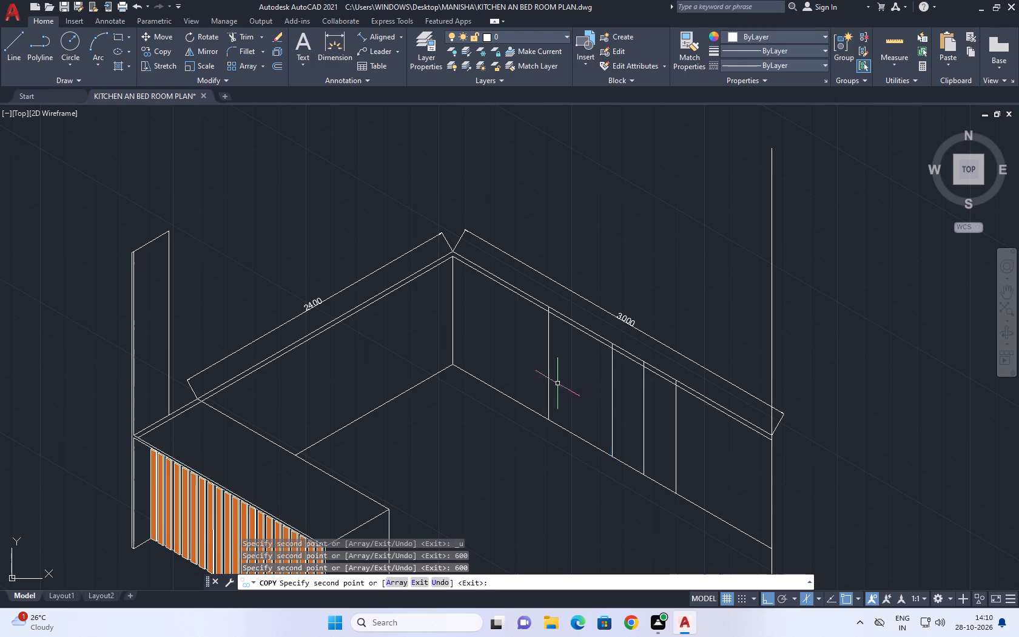
Erase the vertical copy placed 300 from the middle vertical on the 3000 side.
scroll(631, 420, "up", 1)
left_click(670, 420)
left_click(639, 395)
right_click(669, 419)
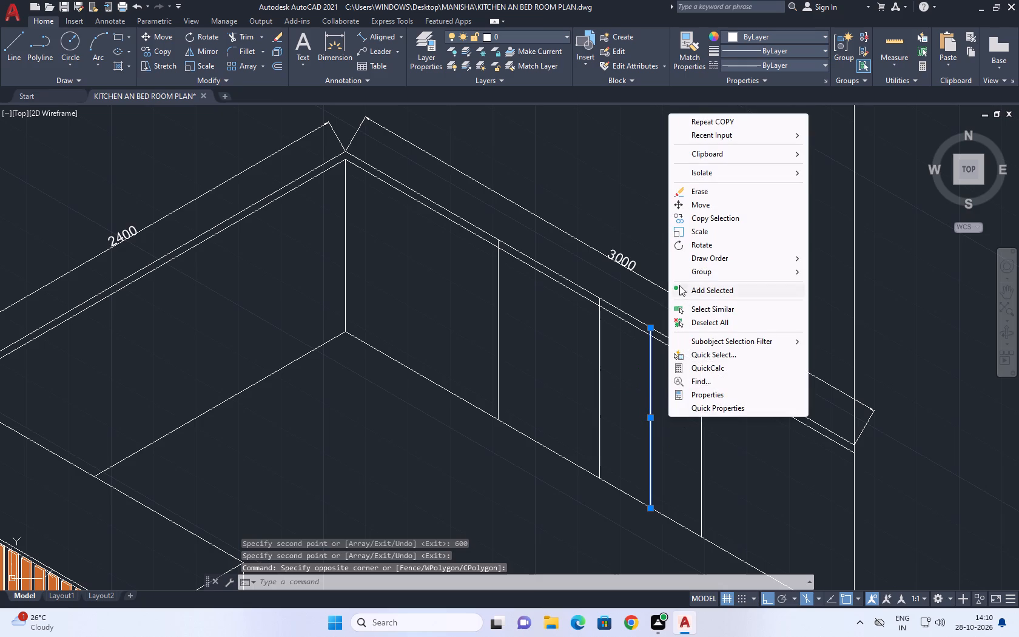
left_click(716, 190)
Copy the vertical divider farthest from the corner on the 3000 side 300 along the edge, away from the corner.
middle_click_drag(685, 349, 516, 224)
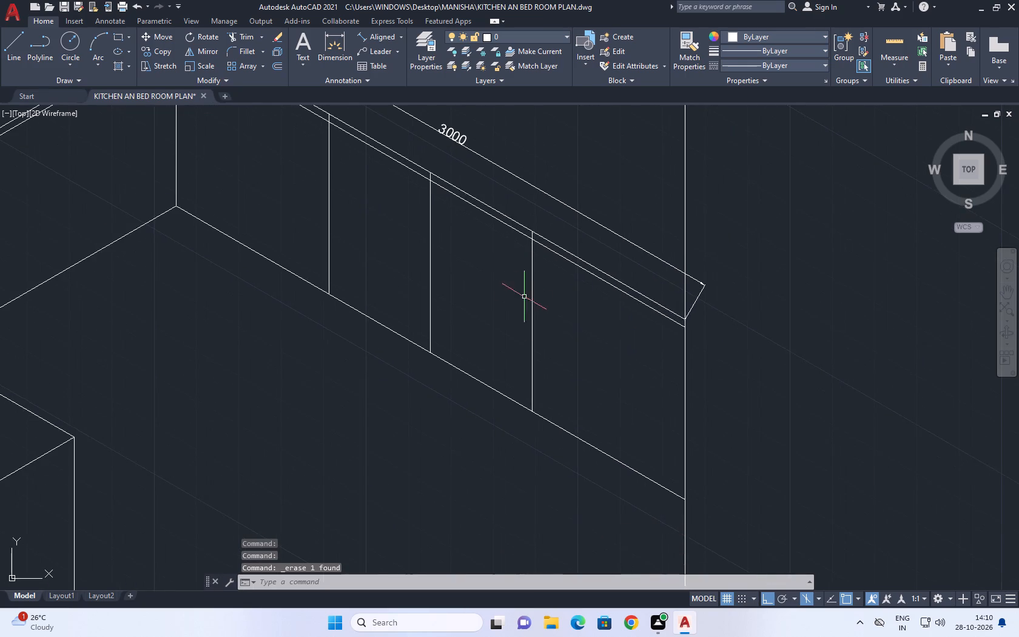
middle_click_drag(532, 320, 568, 414)
scroll(633, 437, "down", 1)
middle_click_drag(571, 429, 592, 470)
scroll(584, 461, "down", 1)
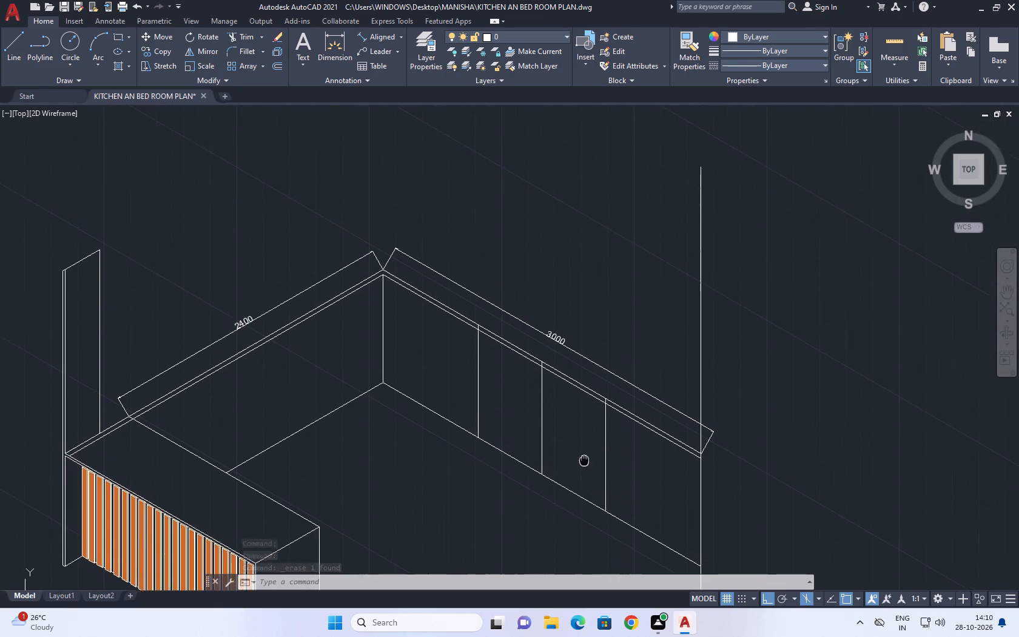
middle_click_drag(592, 470, 597, 426)
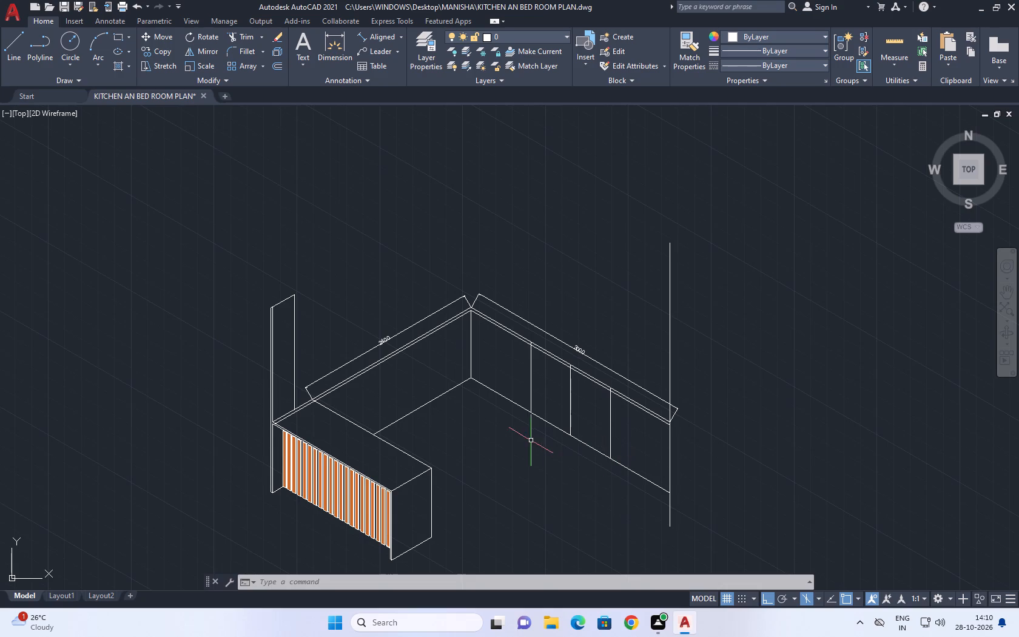
middle_click_drag(513, 478, 578, 517)
scroll(666, 480, "up", 2)
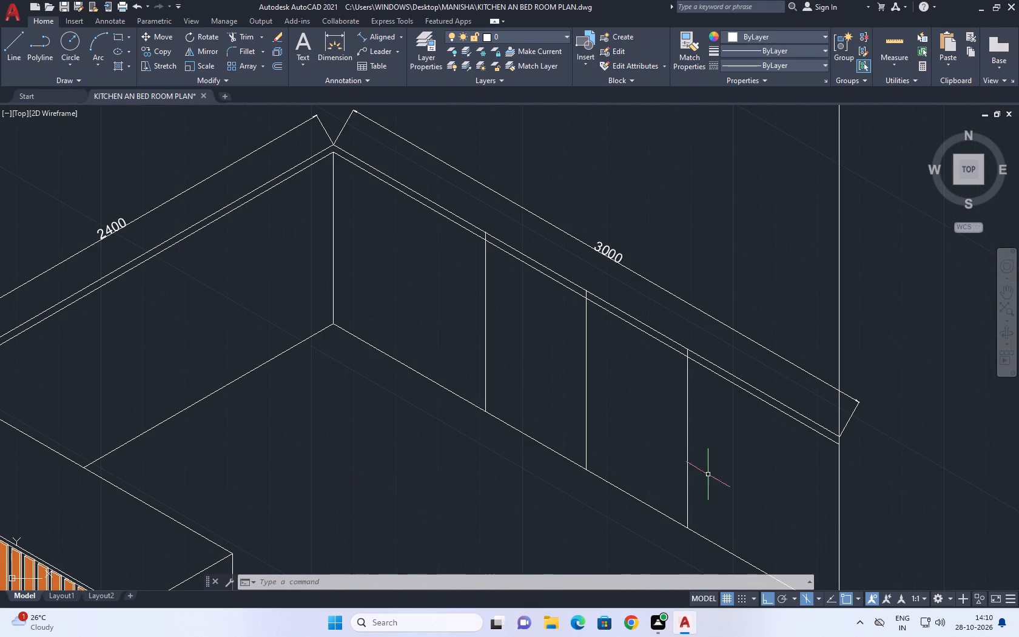
left_click_drag(710, 478, 702, 468)
left_click(653, 425)
middle_click_drag(698, 447, 658, 439)
key("c")
type("O")
key("space")
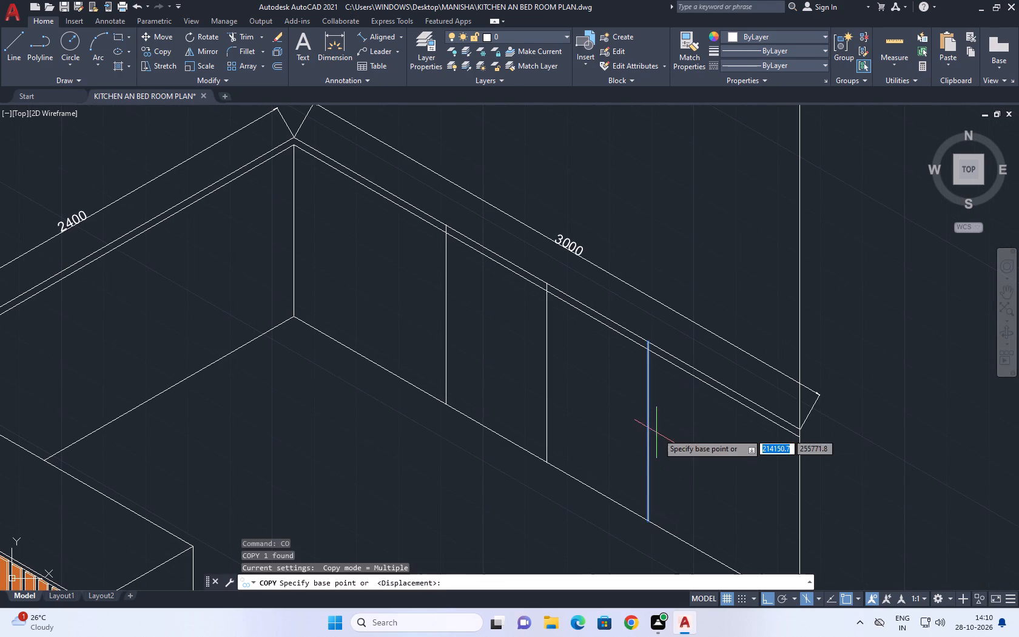
middle_click_drag(679, 453, 596, 273)
left_click(591, 295)
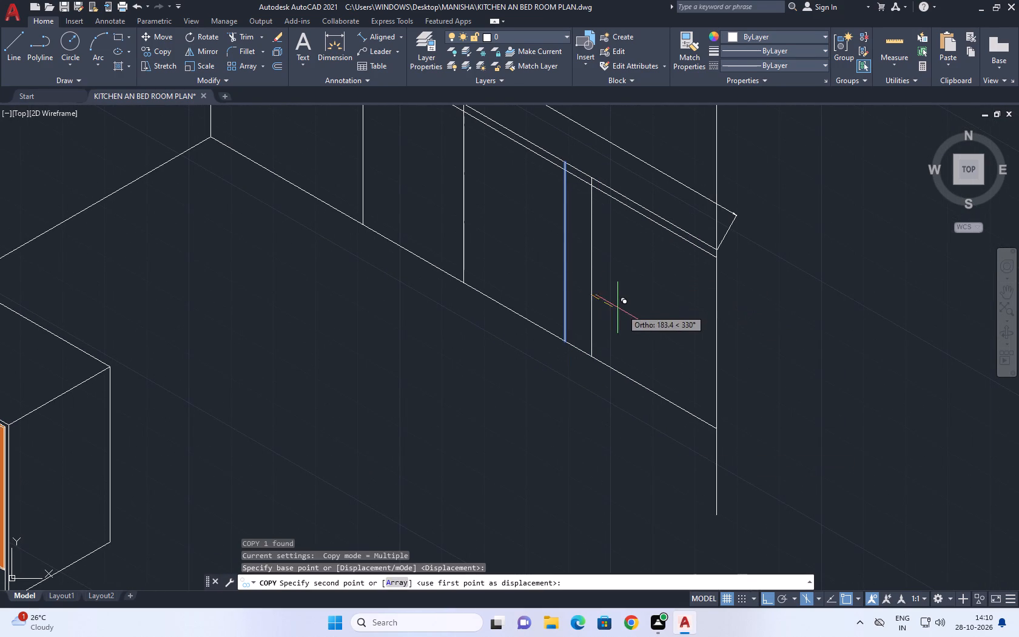
type("300")
key("Return")
key("space")
Copy the vertical divider nearest the corner on the 3000 side 300 along the edge, toward the corner.
middle_click_drag(467, 262, 768, 499)
left_click_drag(687, 391, 673, 382)
left_click_drag(623, 355, 626, 361)
key("c")
key("o")
key("space")
left_click(650, 393)
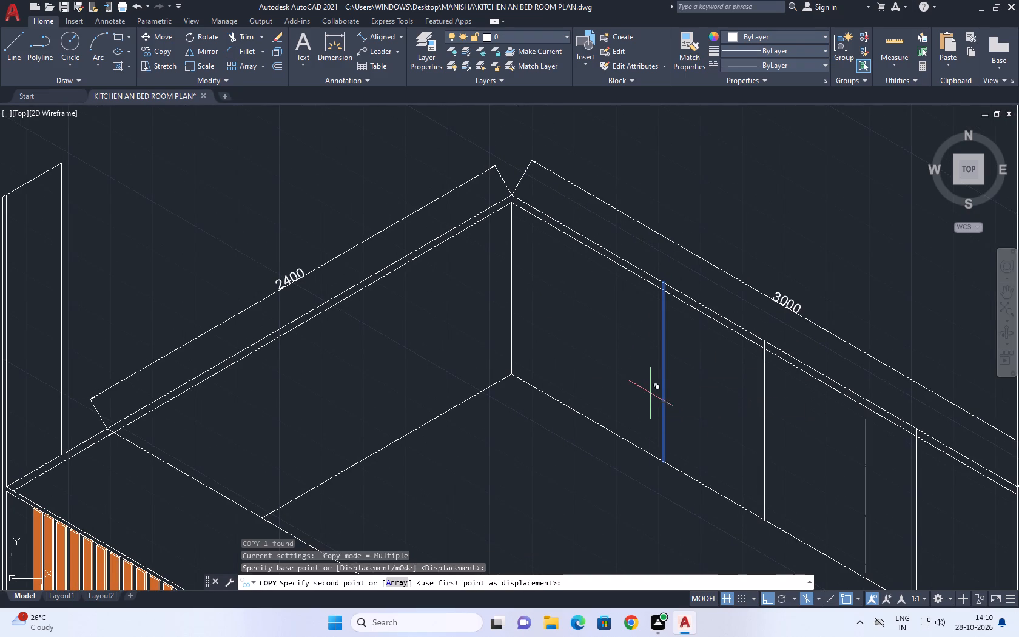
type("300")
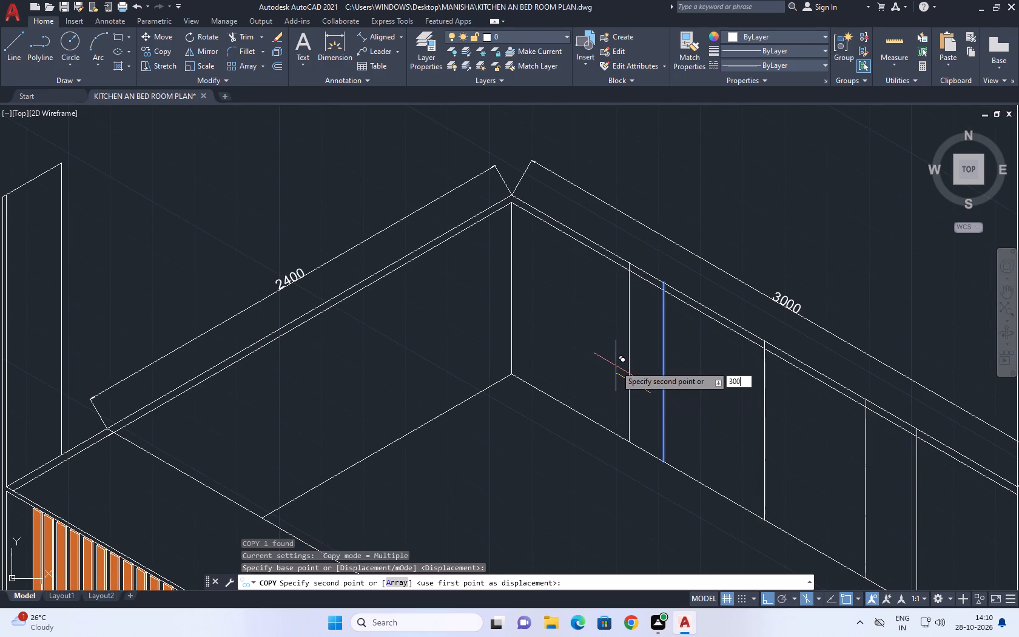
key("Return")
key("Escape")
Erase the two original verticals that the outward 300 copies were made from, keeping the copies and the middle divider.
middle_click_drag(755, 444, 622, 358)
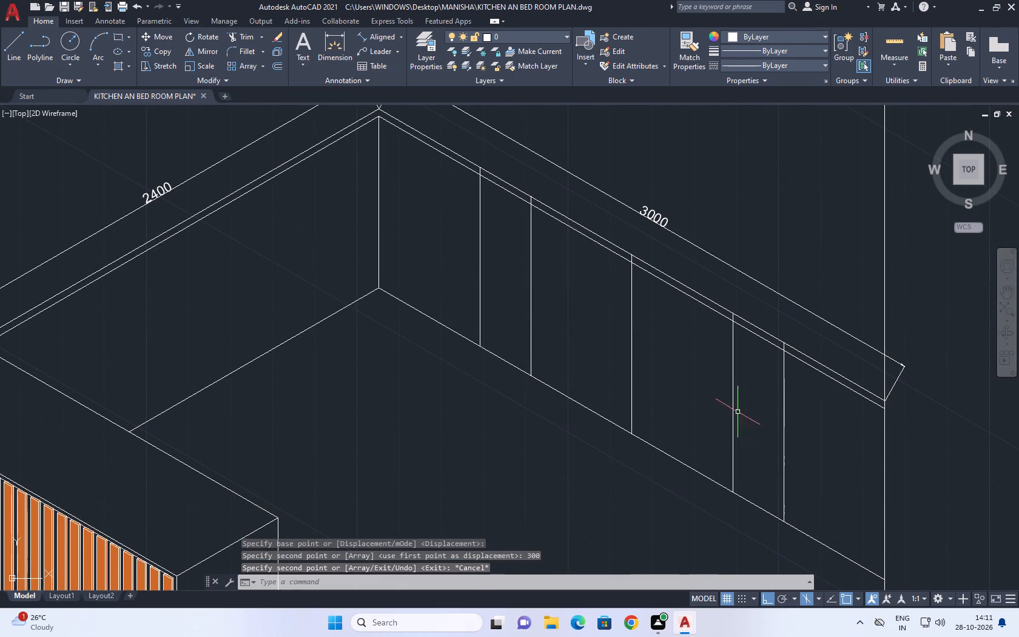
left_click_drag(762, 405, 744, 393)
left_click(710, 368)
left_click(546, 306)
left_click(509, 271)
right_click(577, 305)
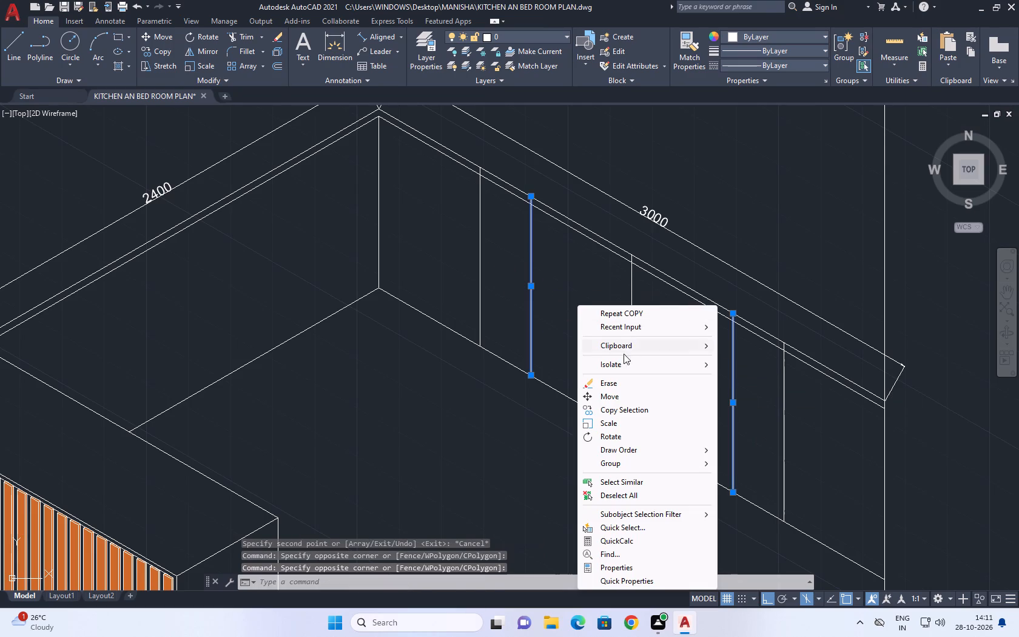
left_click(602, 387)
Draw a line along the 3000 side from the midpoint of the divider nearest the corner to the midpoint of the farthest divider.
middle_click_drag(601, 285, 500, 337)
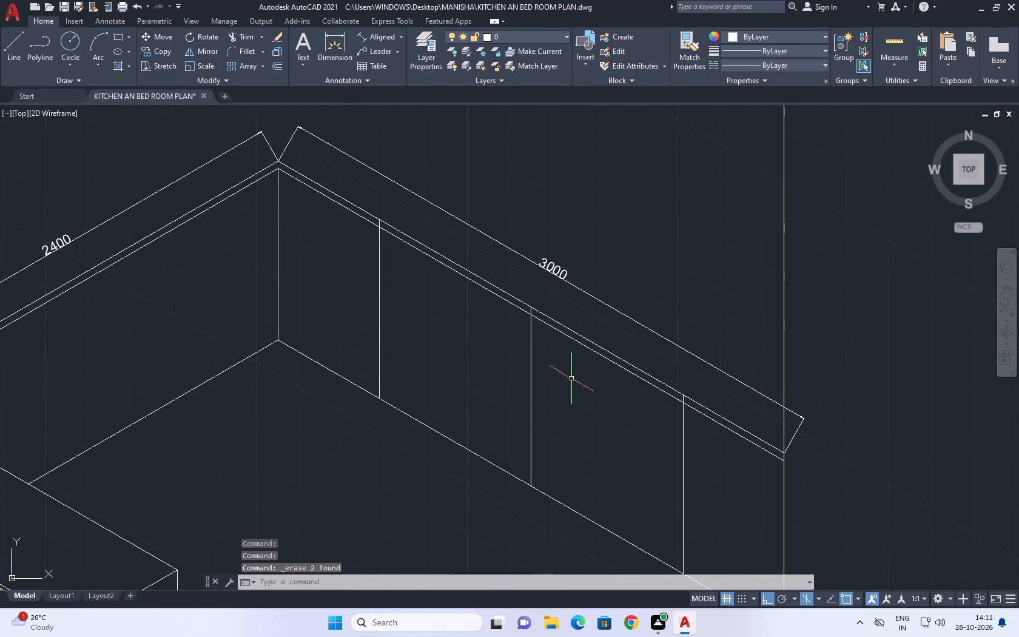
middle_click_drag(763, 468, 731, 468)
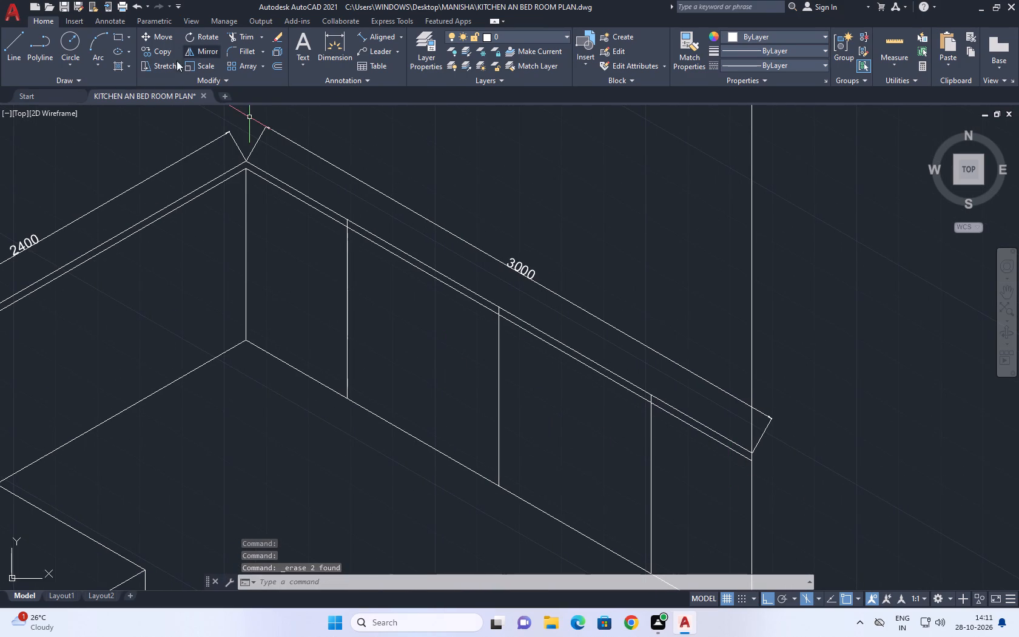
middle_click_drag(445, 372, 454, 388)
left_click(5, 42)
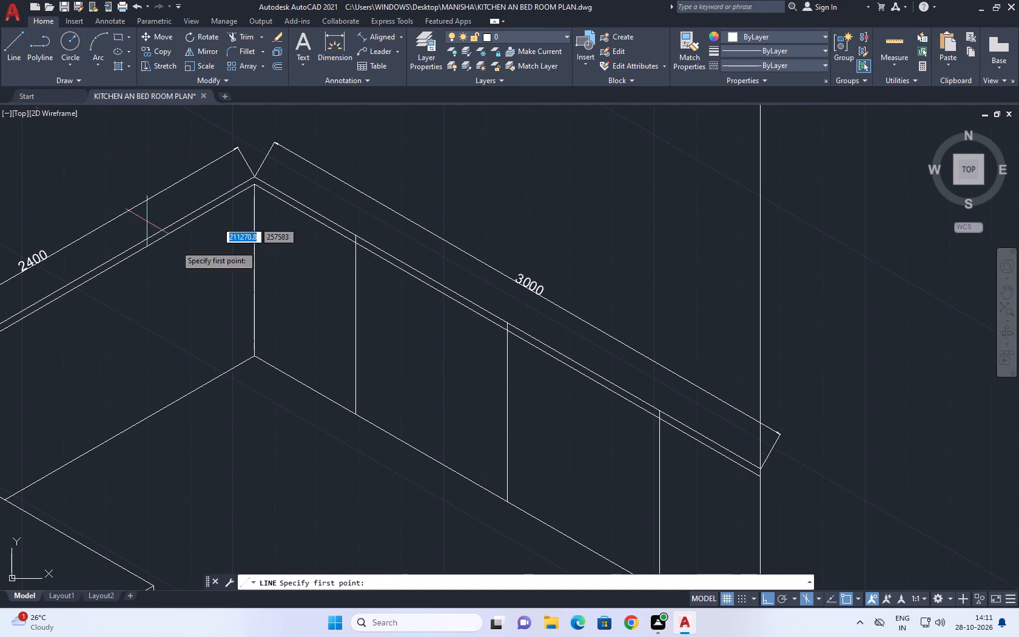
left_click(354, 327)
middle_click_drag(505, 442, 416, 394)
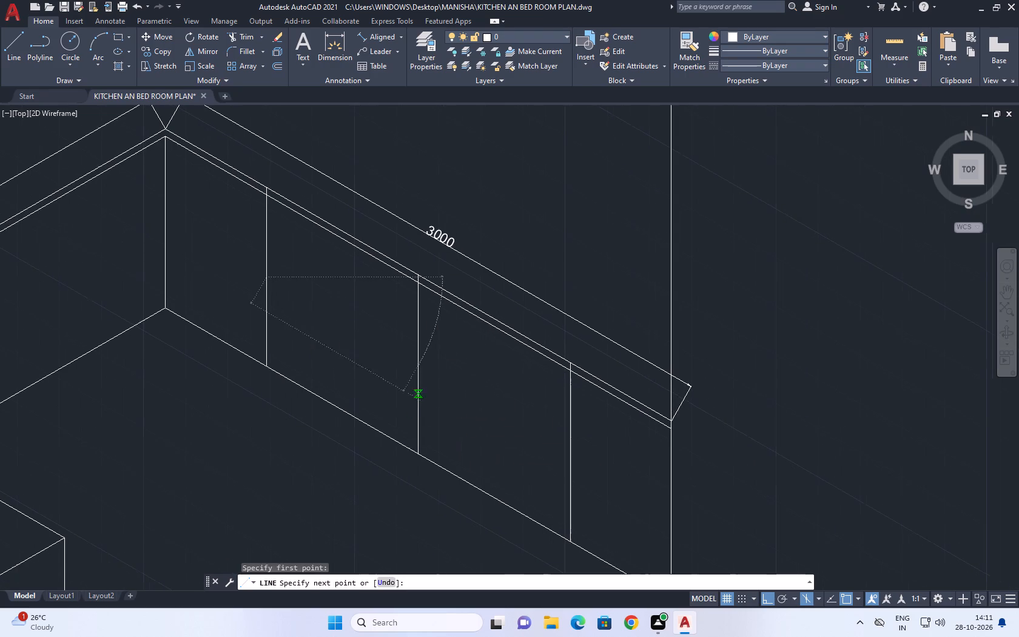
left_click(568, 453)
right_click_drag(600, 439, 588, 433)
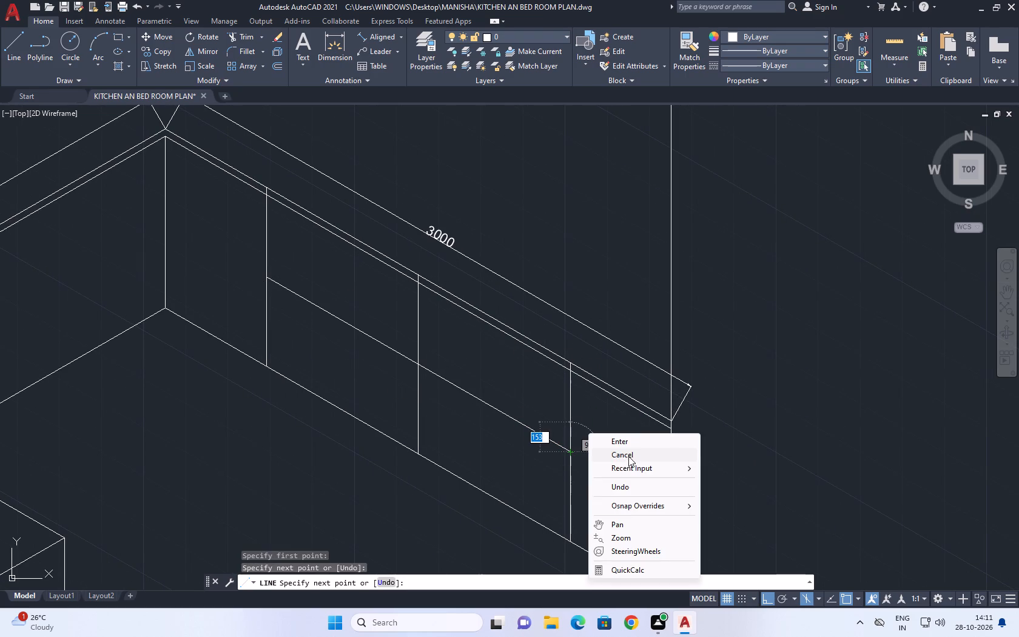
left_click(629, 456)
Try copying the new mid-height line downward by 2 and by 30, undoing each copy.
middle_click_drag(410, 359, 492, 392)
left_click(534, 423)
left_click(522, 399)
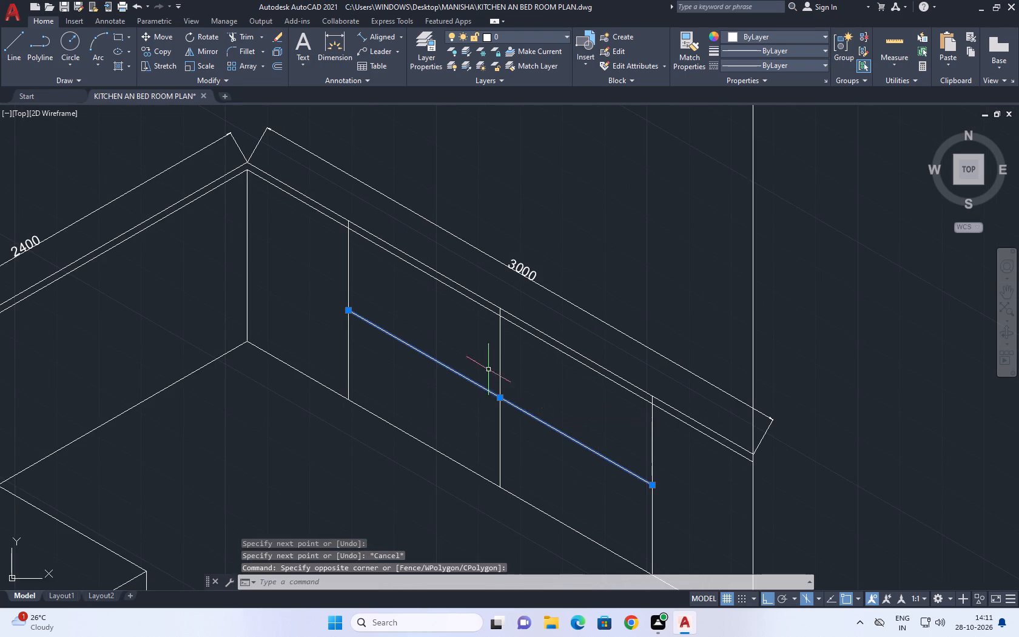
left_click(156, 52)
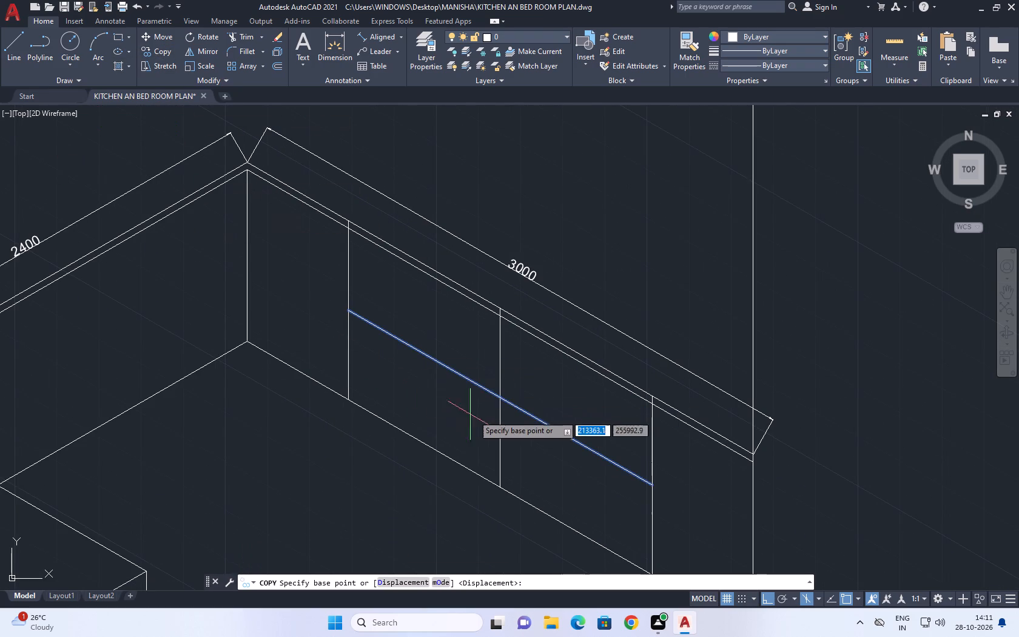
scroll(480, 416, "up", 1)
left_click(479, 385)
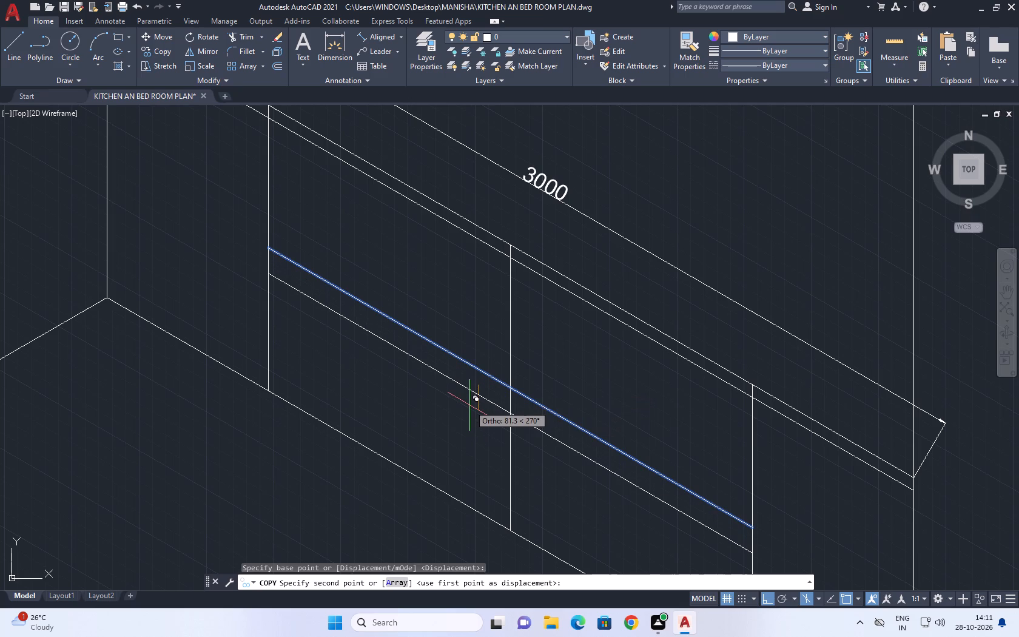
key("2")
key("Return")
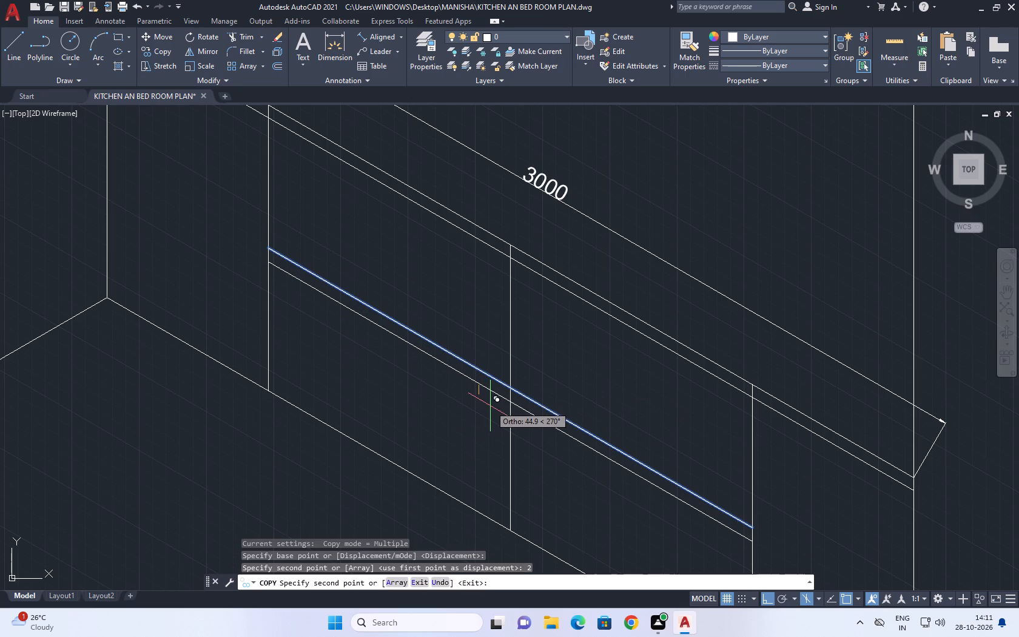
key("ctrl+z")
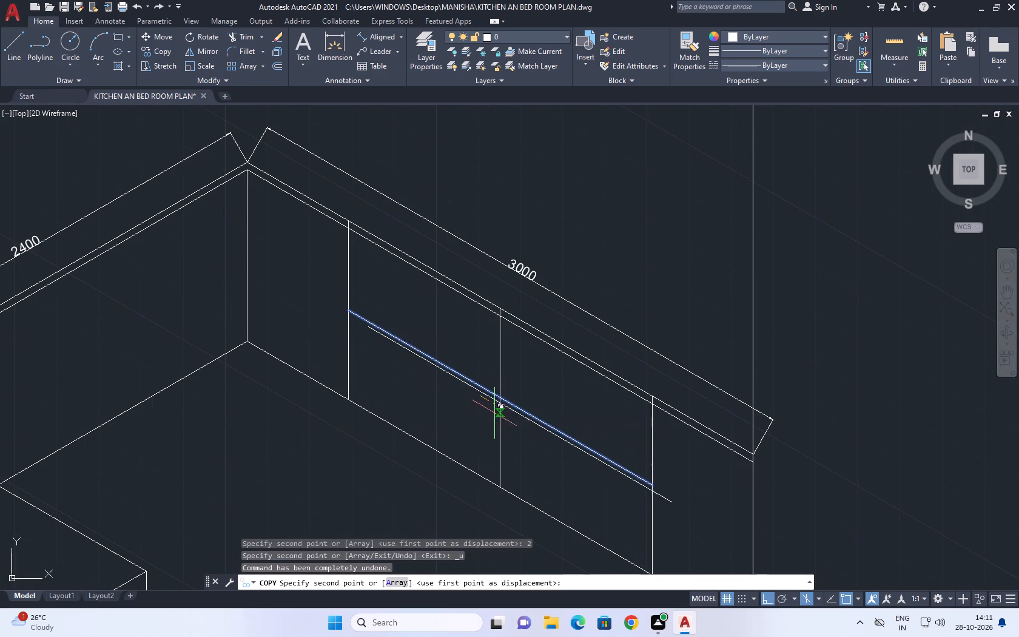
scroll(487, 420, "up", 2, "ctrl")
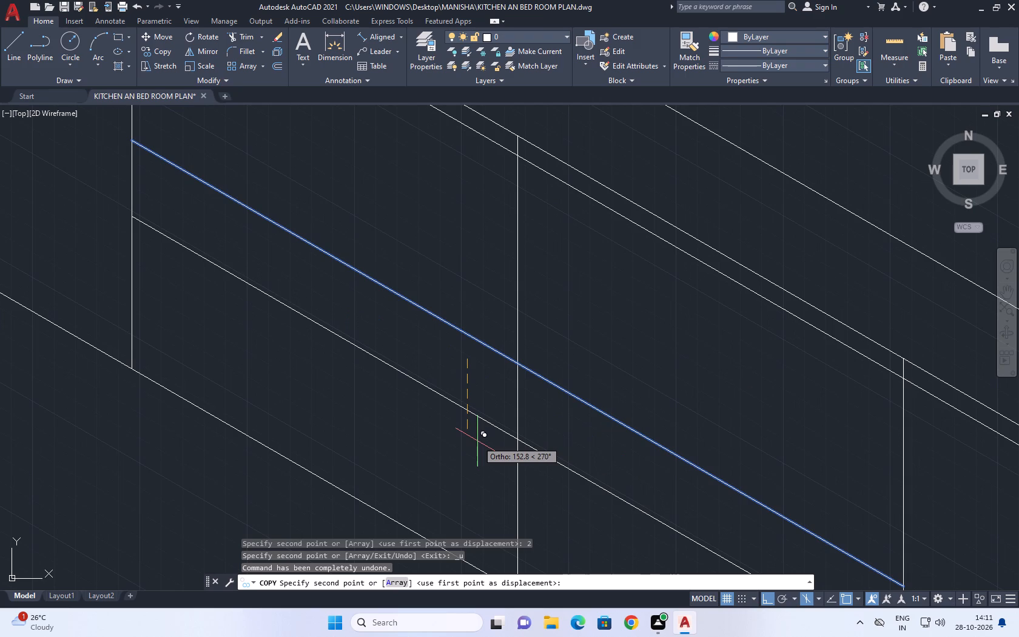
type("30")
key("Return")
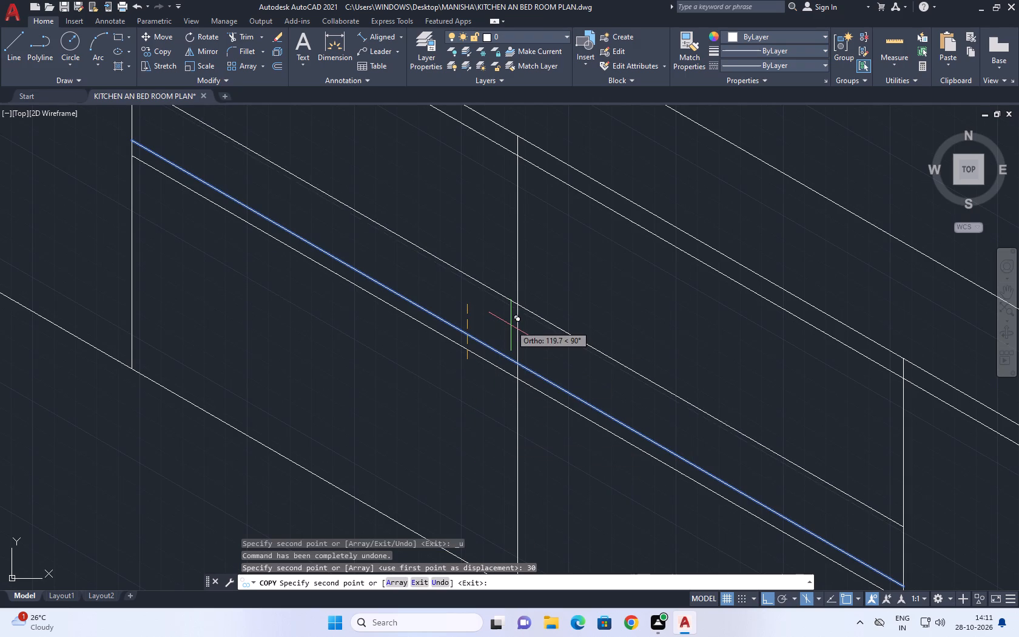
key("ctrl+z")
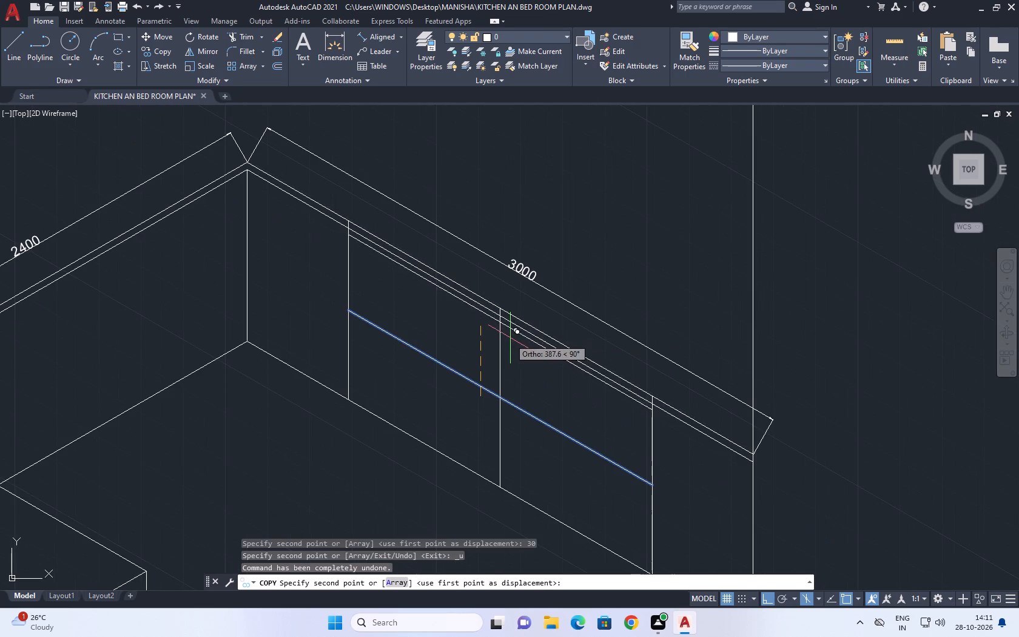
Copy the mid-height line 10 downward and 10 upward.
type("10")
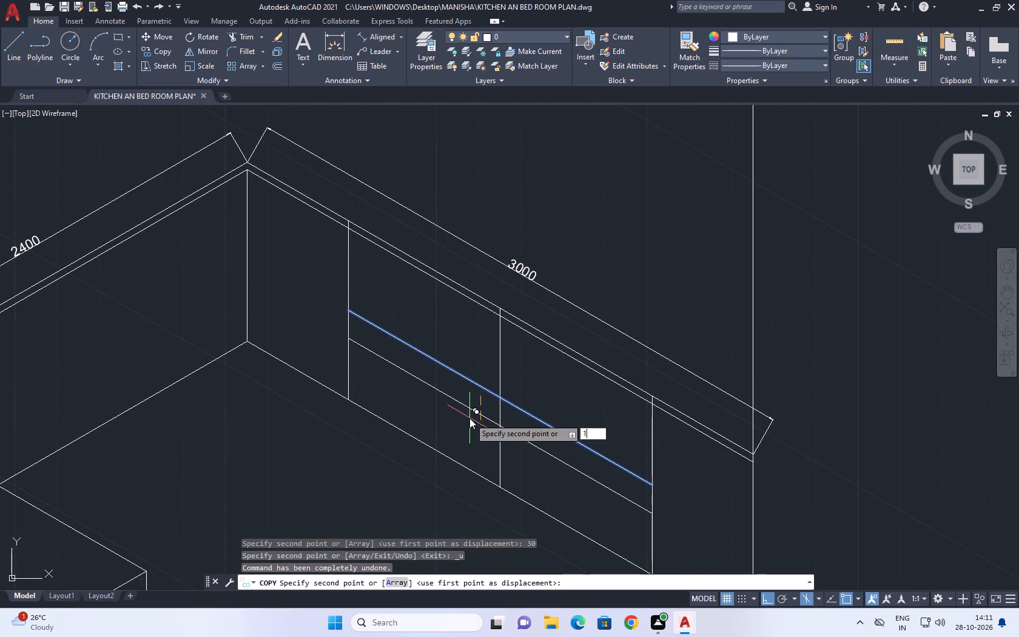
key("Return")
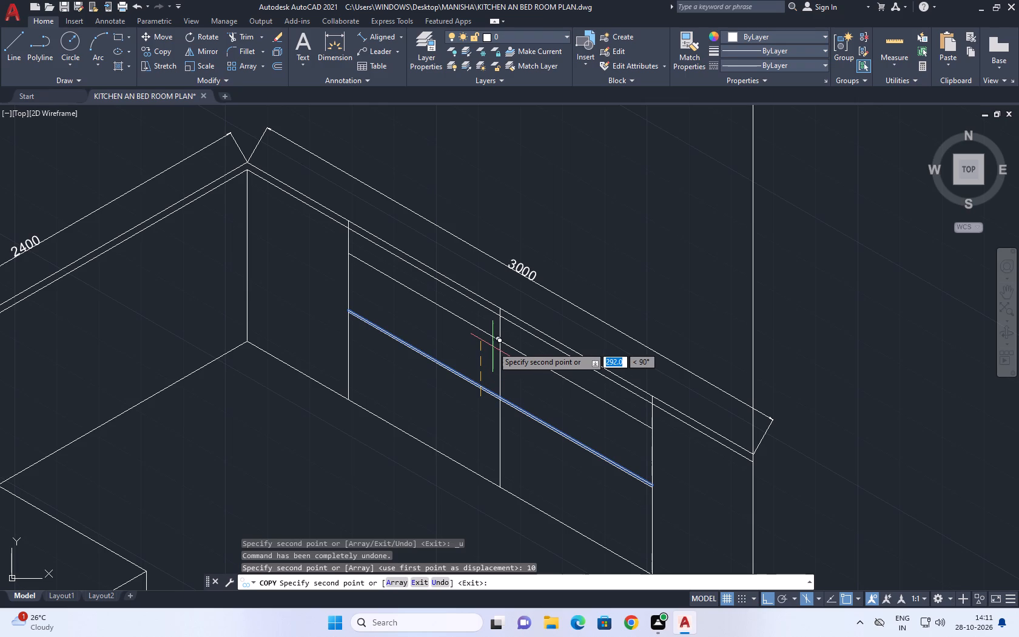
type("10")
key("Return")
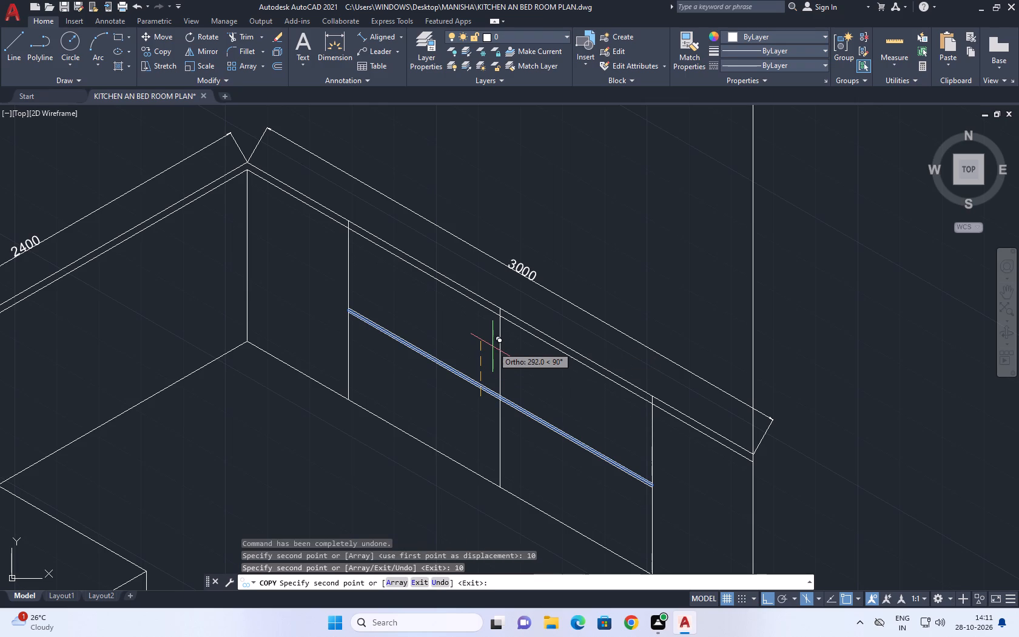
right_click_drag(483, 351, 479, 345)
left_click(510, 366)
Erase the original mid-height line between its two 10-offset copies.
scroll(497, 403, "up", 3)
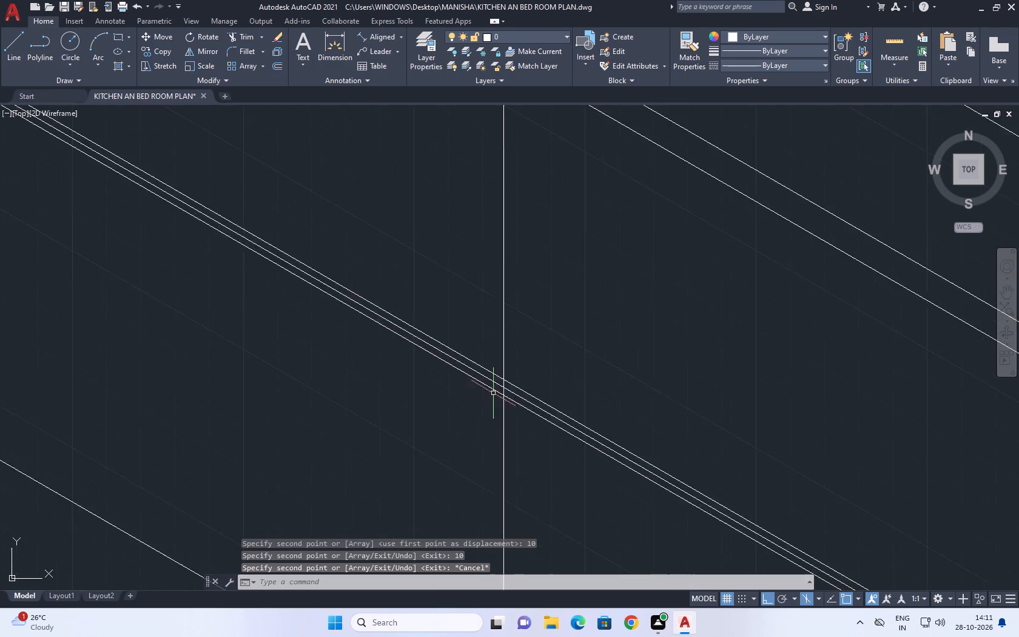
scroll(496, 393, "up", 3)
left_click(502, 425)
left_click(486, 439)
right_click(507, 337)
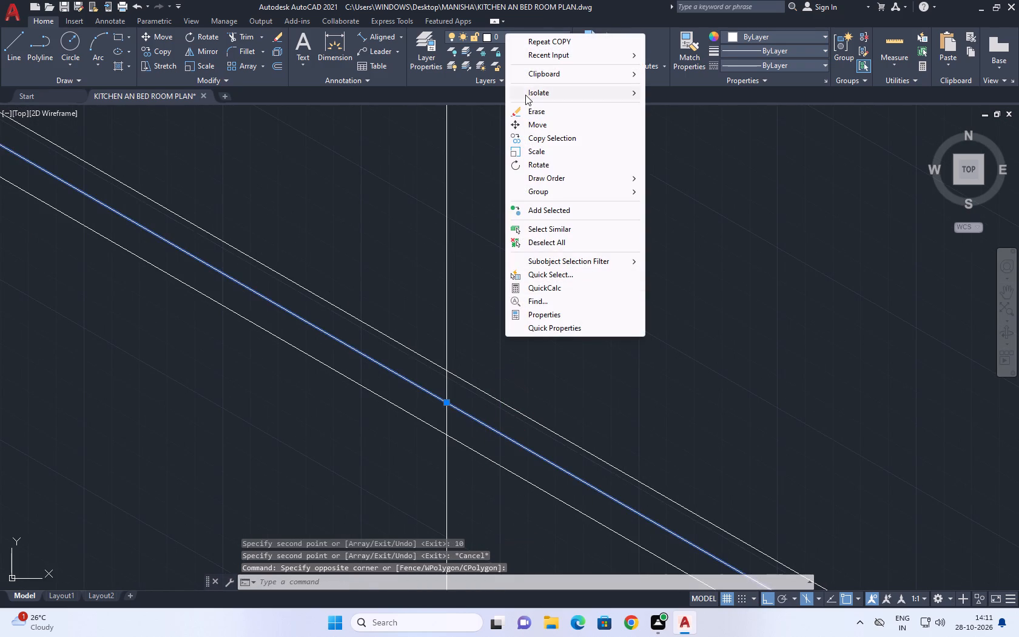
left_click(541, 114)
Examine the double mid-height line and dividers on the 3000 side within the whole counter layout.
scroll(485, 352, "down", 4)
middle_click_drag(517, 244, 513, 258)
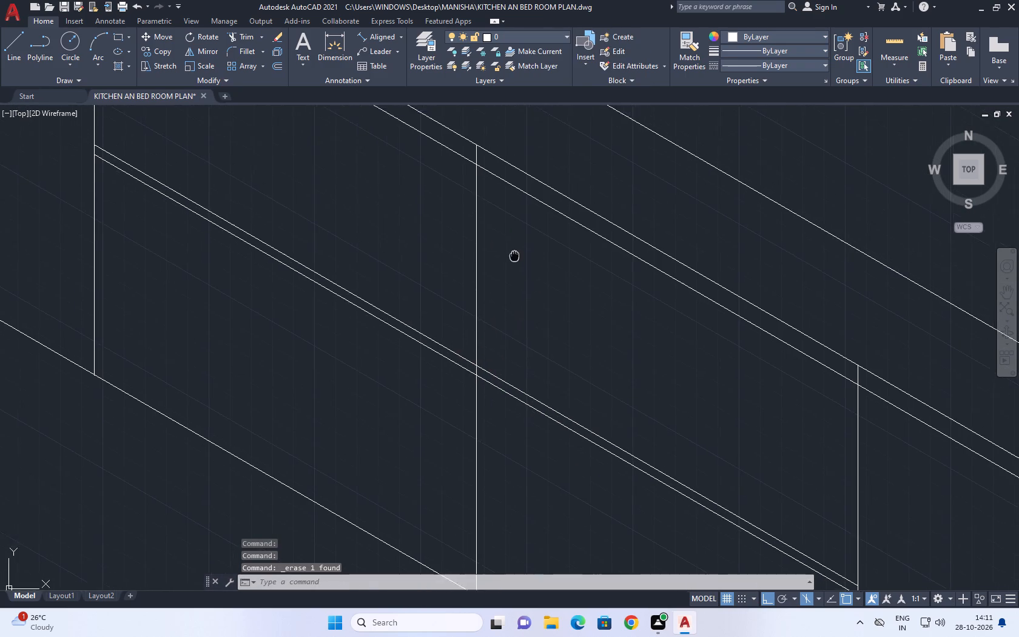
middle_click_drag(513, 258, 485, 297)
middle_click(484, 297)
scroll(488, 313, "down", 1)
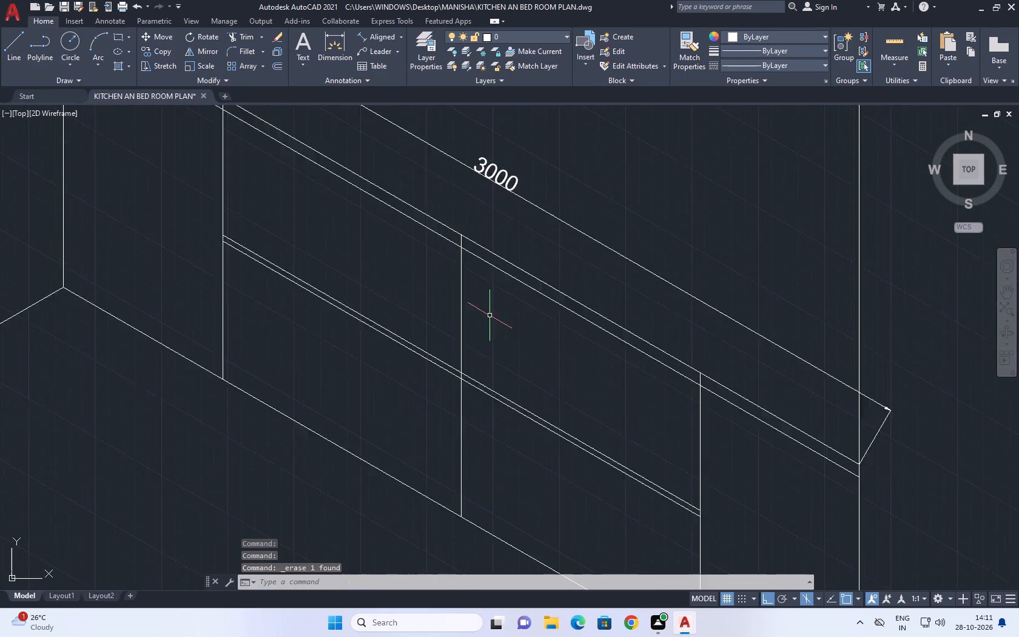
scroll(489, 315, "down", 1)
middle_click_drag(491, 334, 534, 387)
middle_click(534, 387)
middle_click_drag(616, 423, 627, 359)
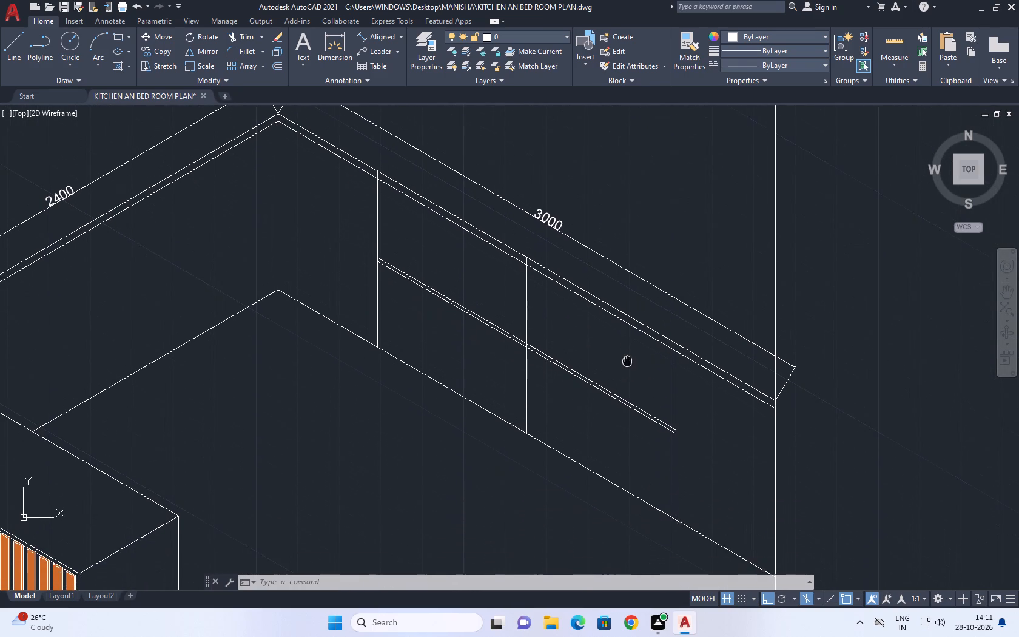
middle_click_drag(627, 359, 620, 339)
middle_click_drag(517, 318, 567, 370)
scroll(567, 370, "down", 1)
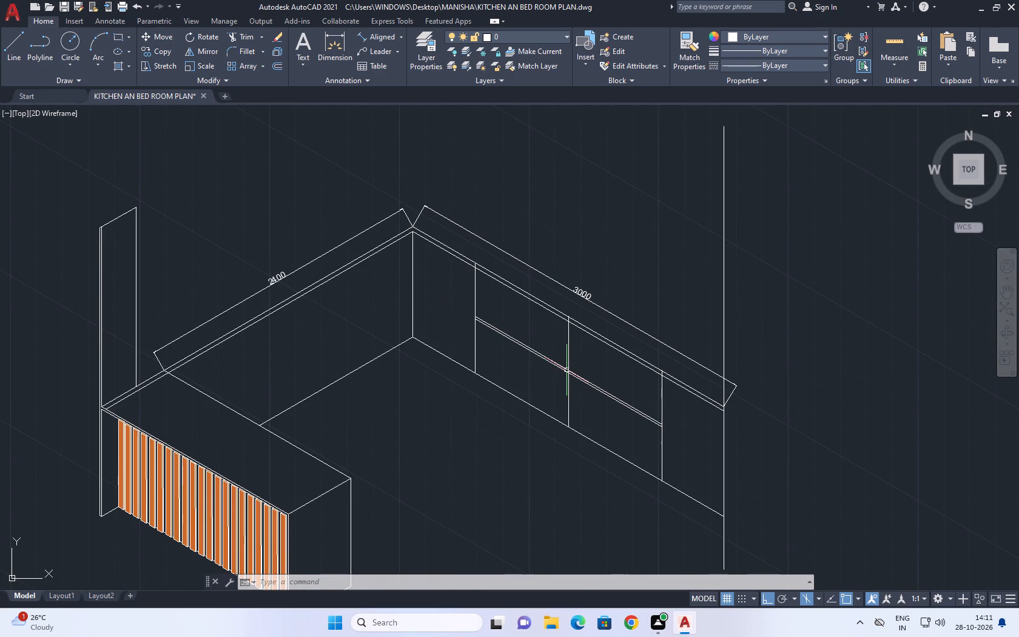
Copy the vertical divider farthest from the corner on the 3000 side 300 along the edge, toward the corner.
scroll(664, 414, "up", 2)
left_click_drag(665, 405, 664, 400)
left_click(639, 368)
middle_click_drag(654, 397, 662, 420)
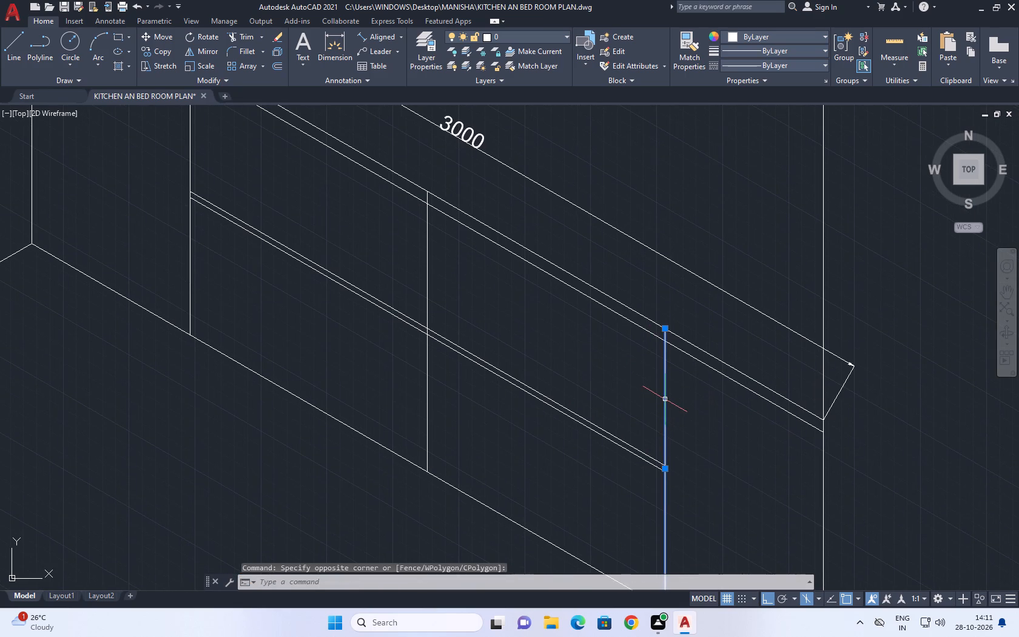
key("c")
key("o")
key("space")
left_click_drag(729, 438, 694, 428)
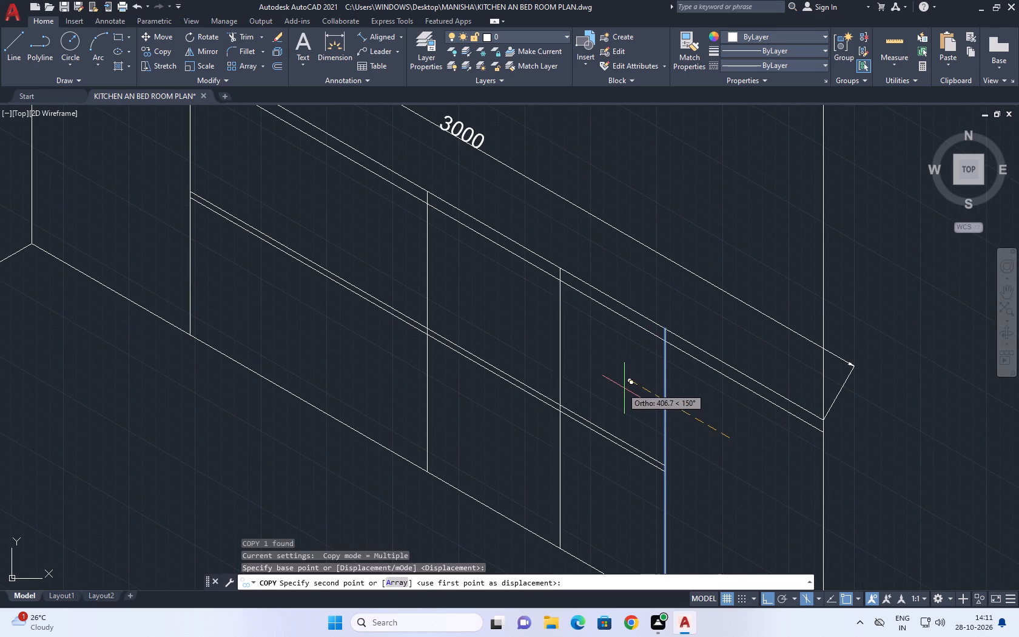
type("300")
key("Return")
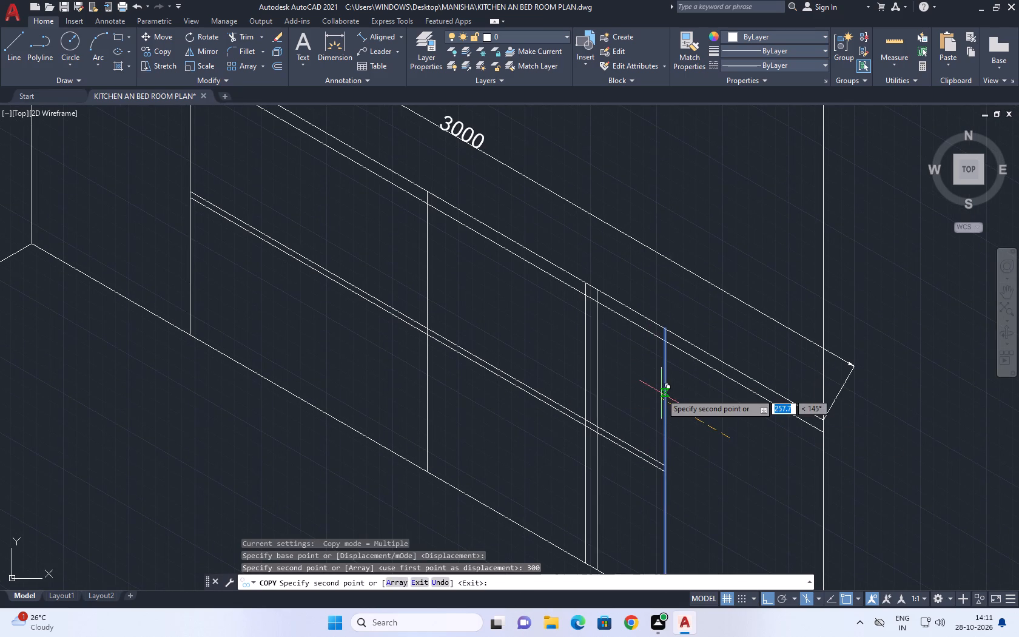
Trim the double mid-height line away between the two vertical dividers farthest from the corner on the 3000 side.
key("Escape")
type("TR")
key("space")
left_click(629, 409)
left_click(620, 488)
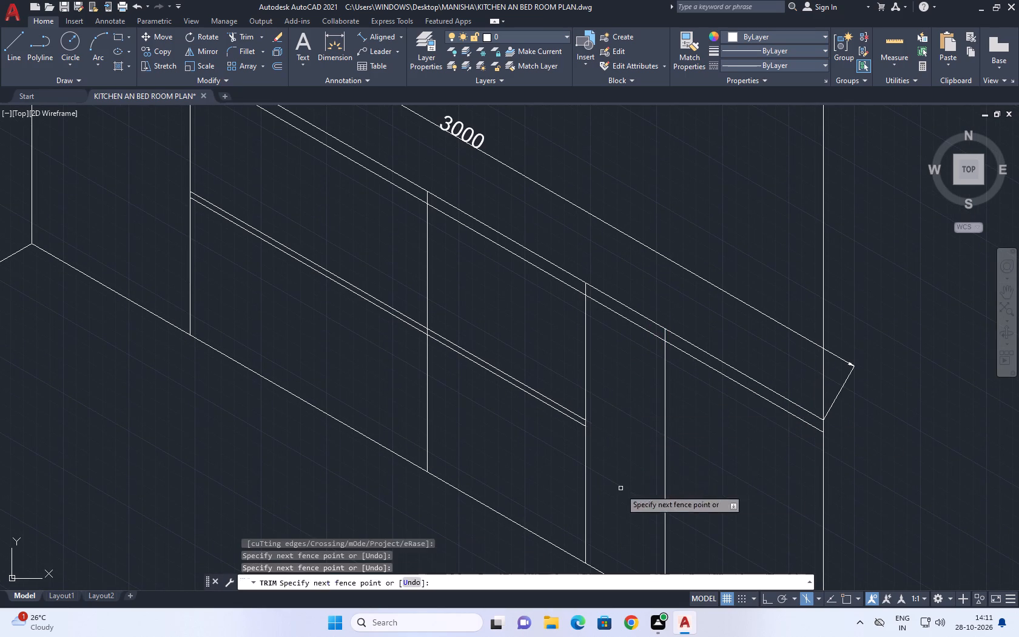
key("Escape")
Erase the middle vertical divider crossing the double mid-height line on the 3000 side.
middle_click_drag(526, 380, 634, 414)
left_click_drag(573, 327, 556, 322)
left_click(490, 286)
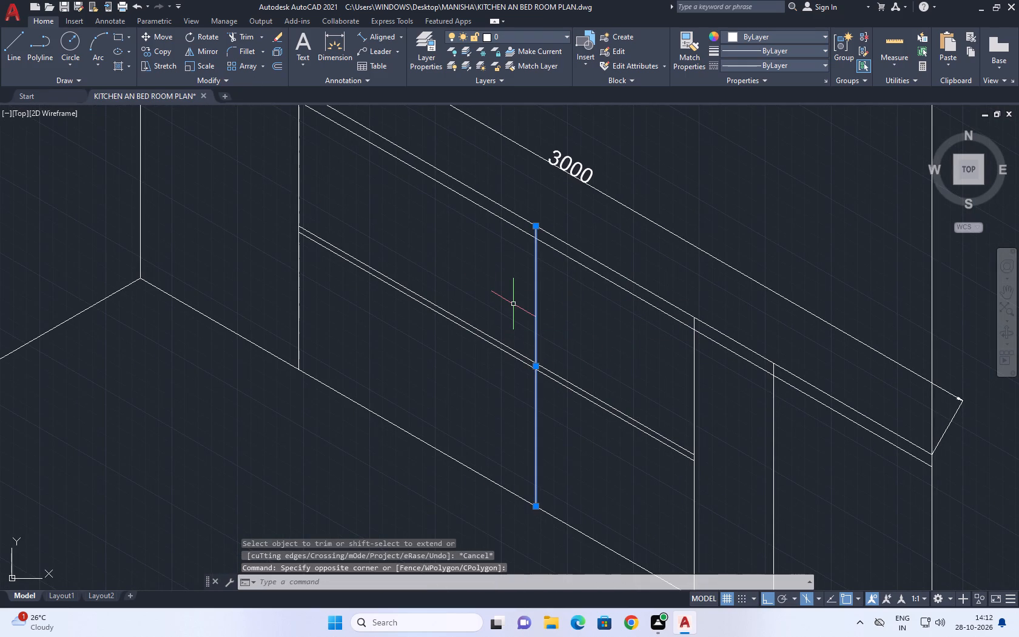
key("Delete")
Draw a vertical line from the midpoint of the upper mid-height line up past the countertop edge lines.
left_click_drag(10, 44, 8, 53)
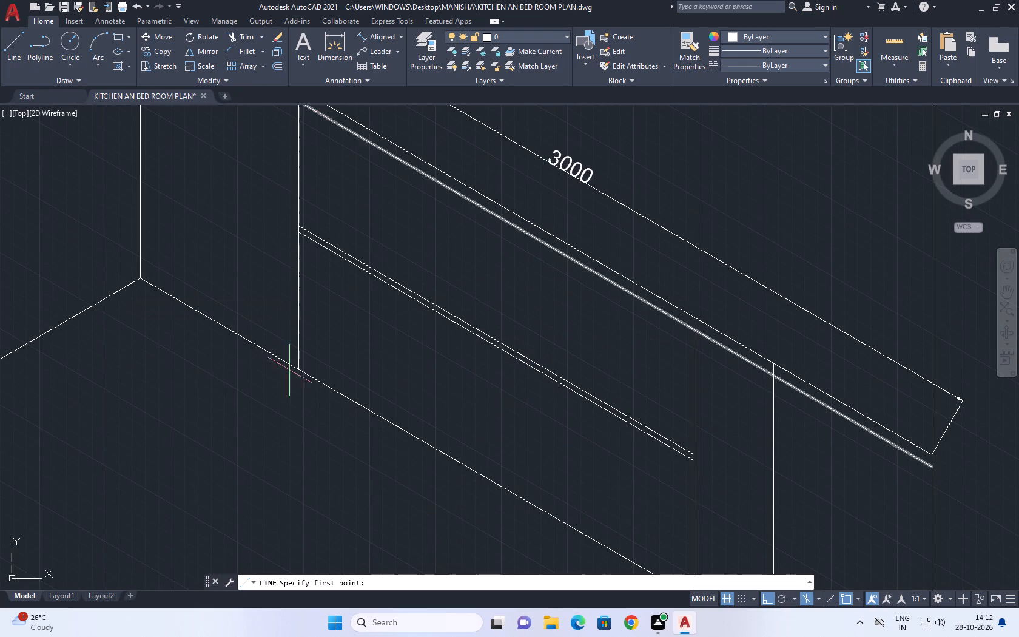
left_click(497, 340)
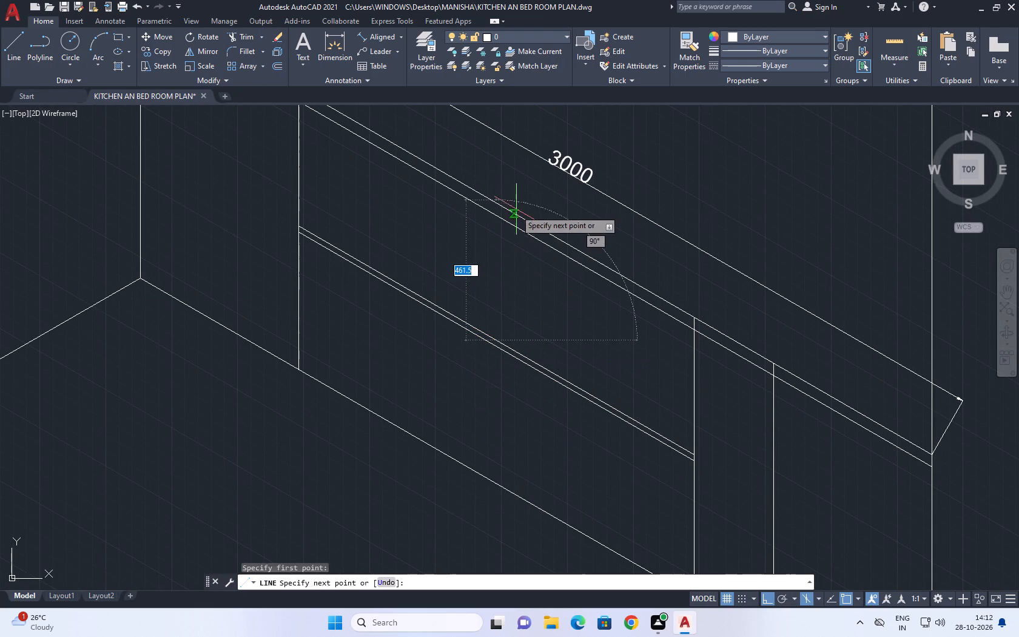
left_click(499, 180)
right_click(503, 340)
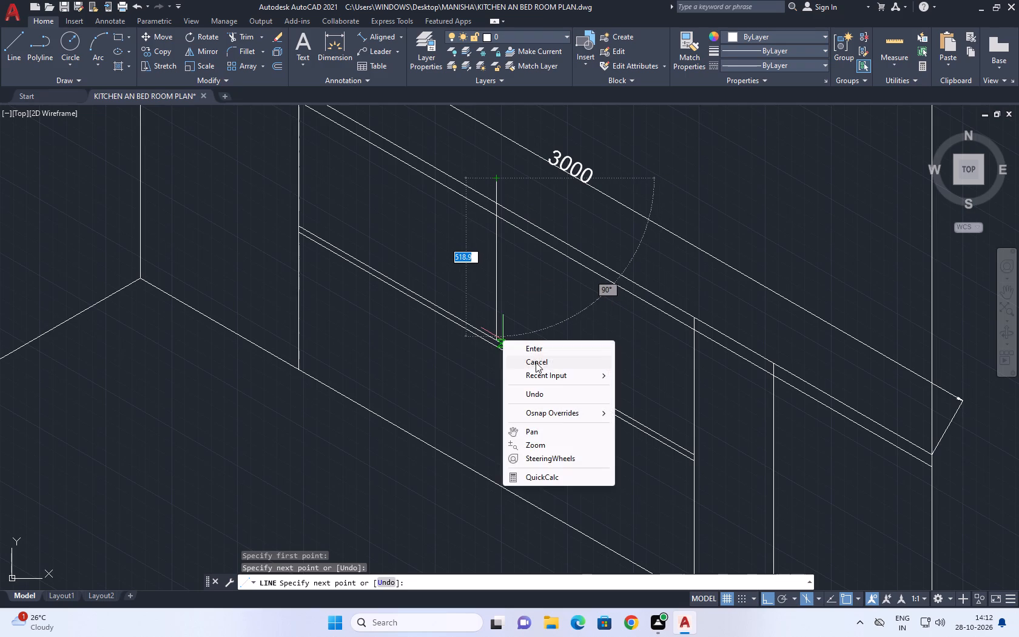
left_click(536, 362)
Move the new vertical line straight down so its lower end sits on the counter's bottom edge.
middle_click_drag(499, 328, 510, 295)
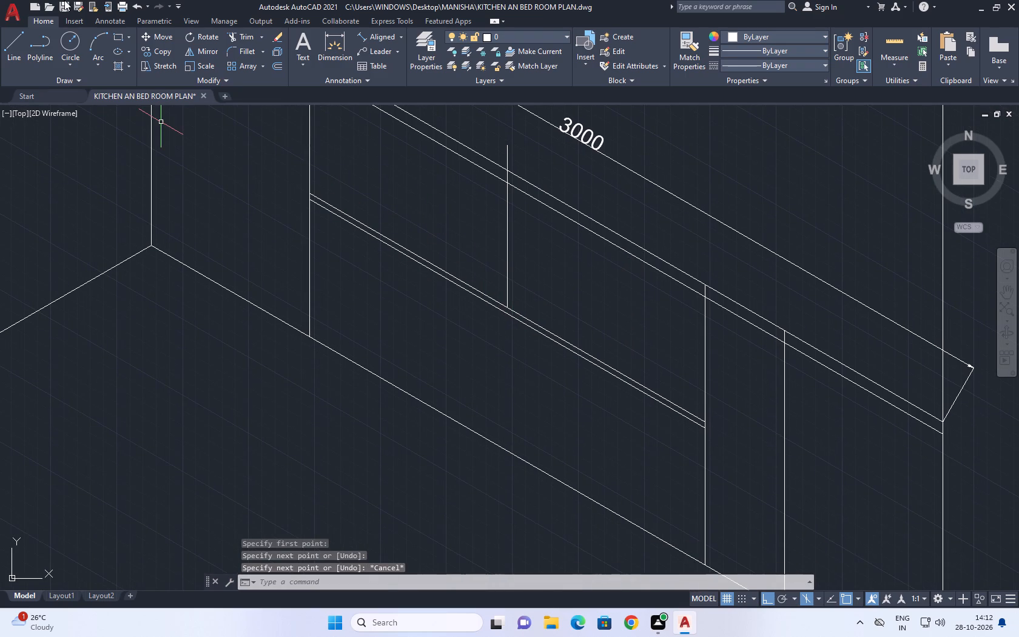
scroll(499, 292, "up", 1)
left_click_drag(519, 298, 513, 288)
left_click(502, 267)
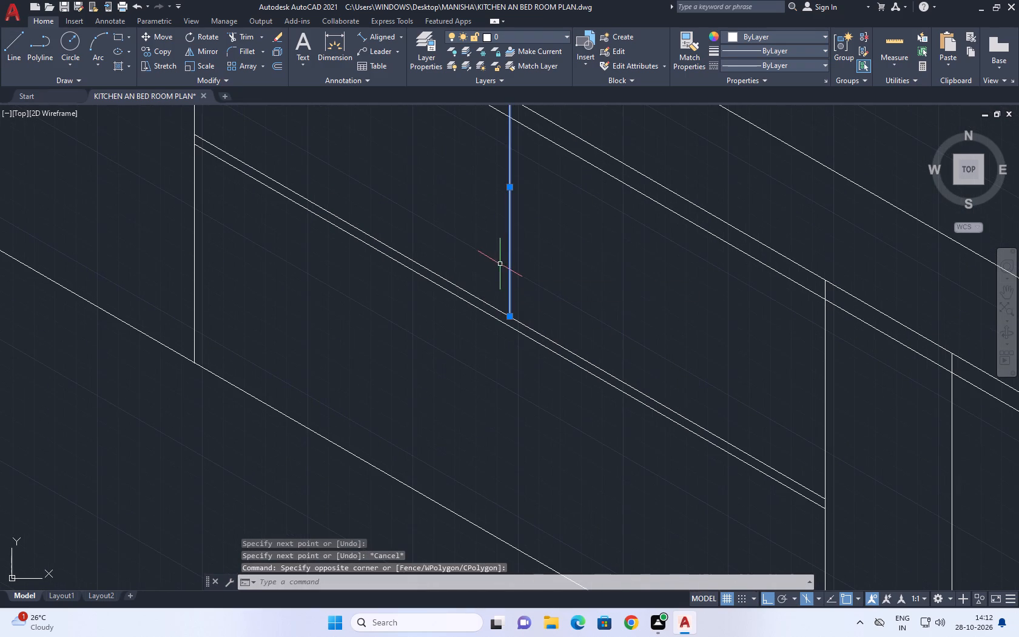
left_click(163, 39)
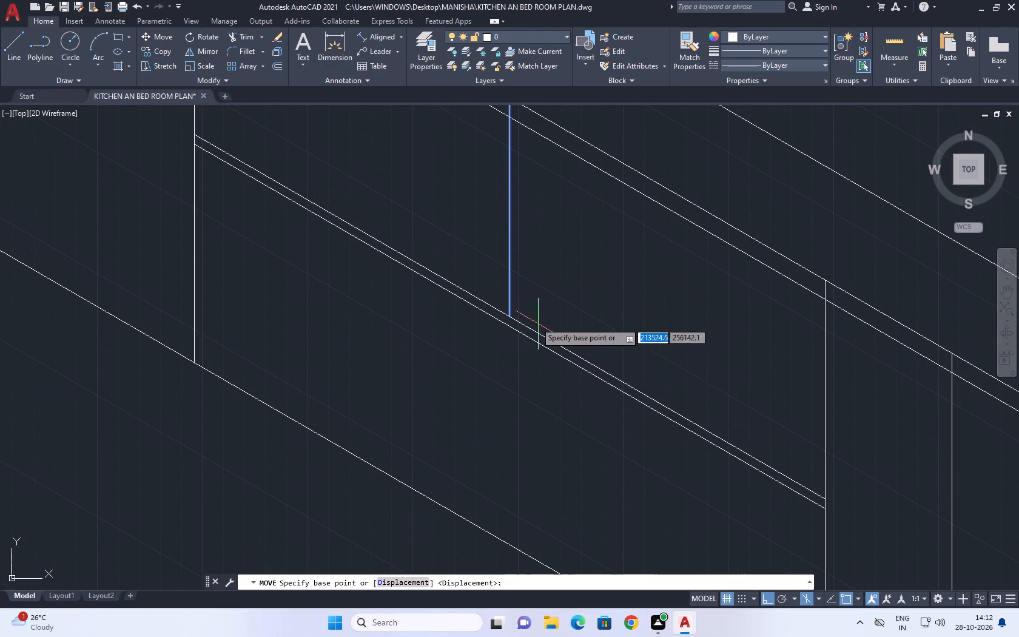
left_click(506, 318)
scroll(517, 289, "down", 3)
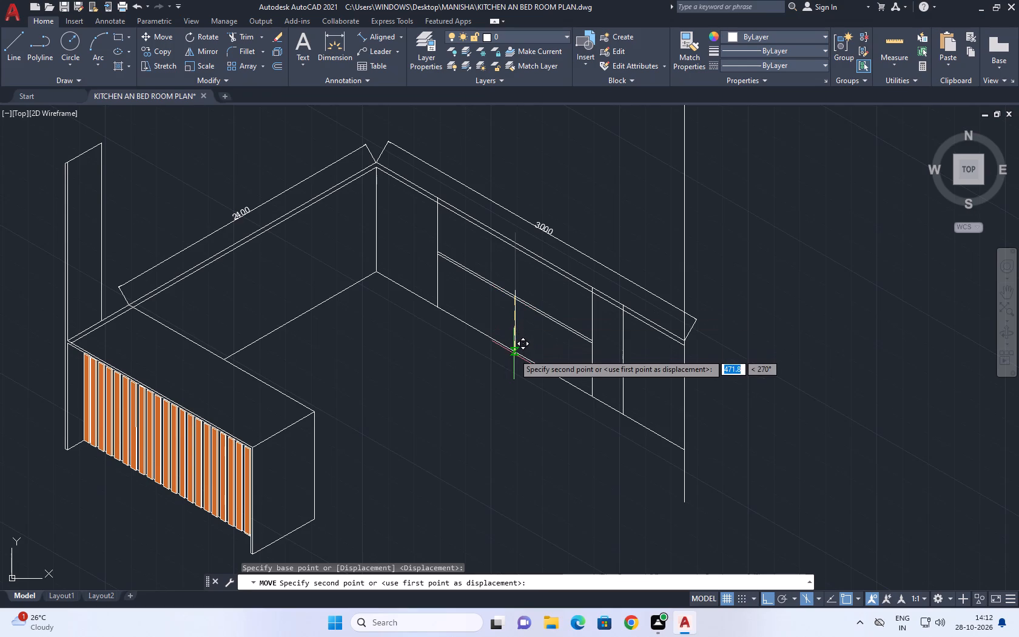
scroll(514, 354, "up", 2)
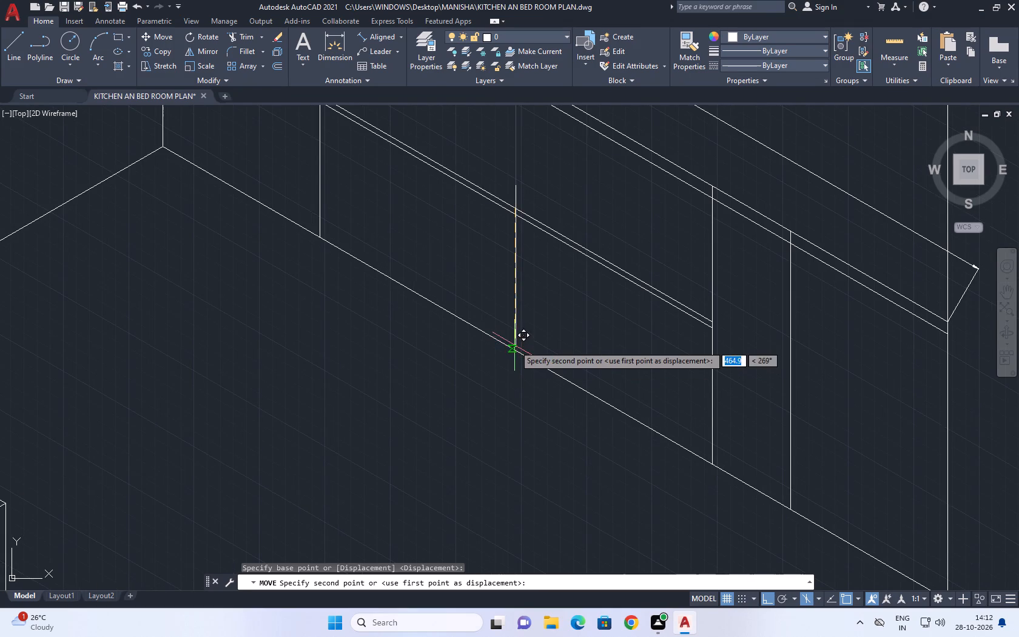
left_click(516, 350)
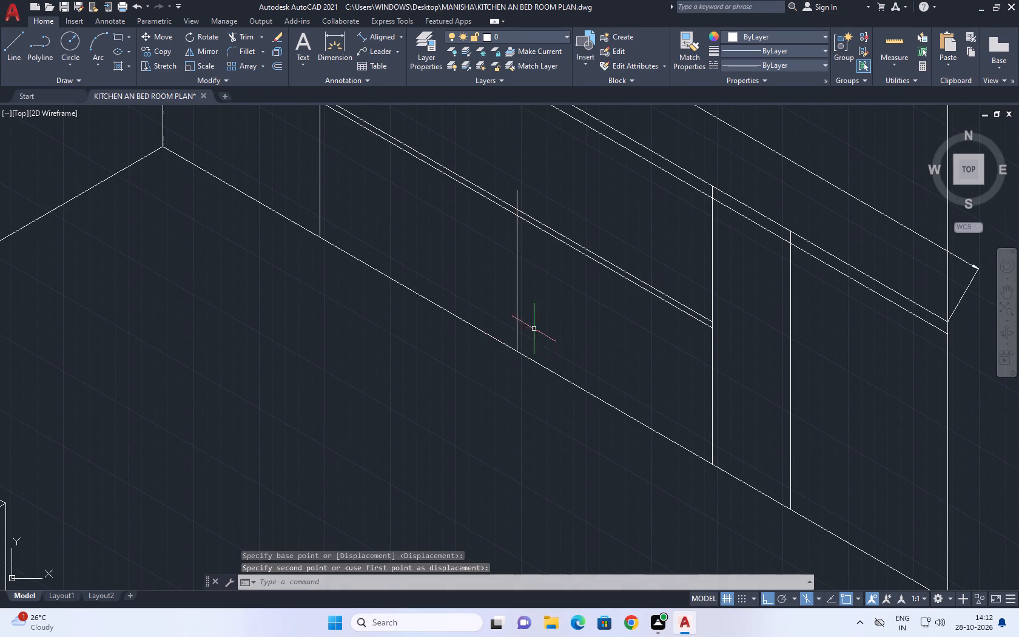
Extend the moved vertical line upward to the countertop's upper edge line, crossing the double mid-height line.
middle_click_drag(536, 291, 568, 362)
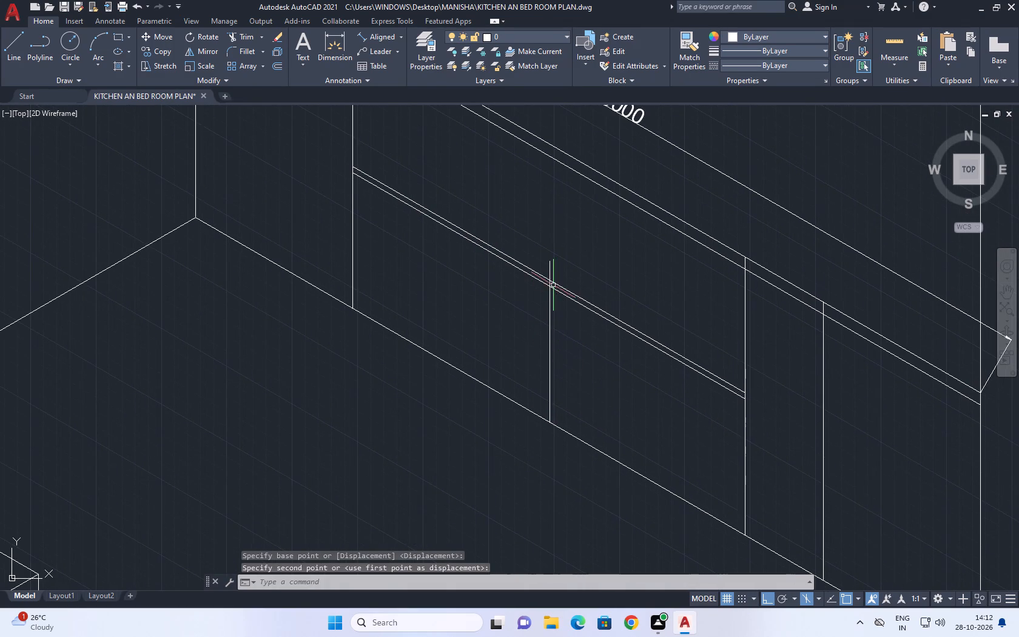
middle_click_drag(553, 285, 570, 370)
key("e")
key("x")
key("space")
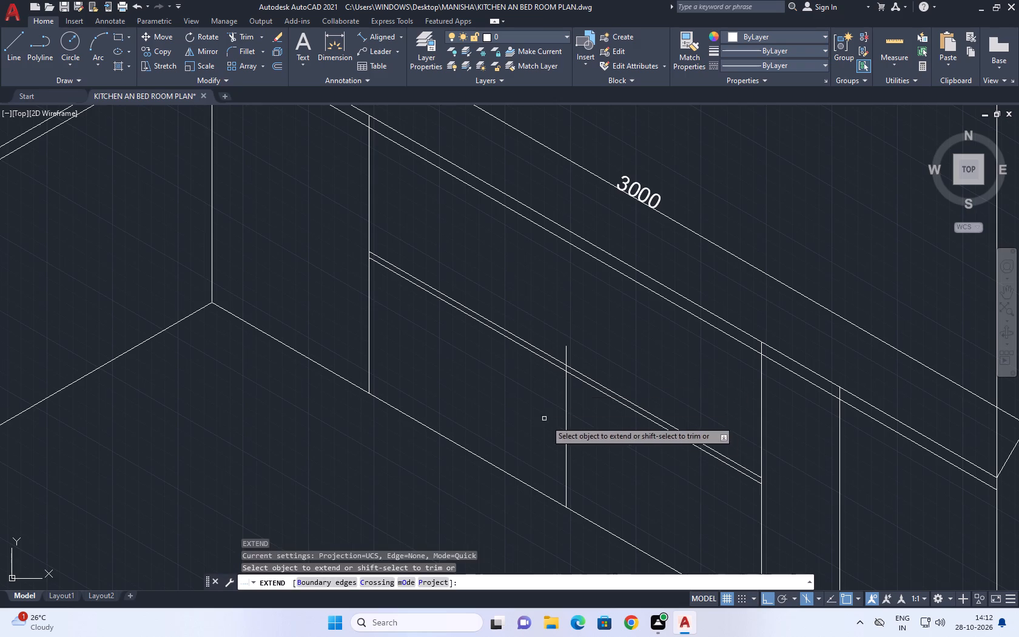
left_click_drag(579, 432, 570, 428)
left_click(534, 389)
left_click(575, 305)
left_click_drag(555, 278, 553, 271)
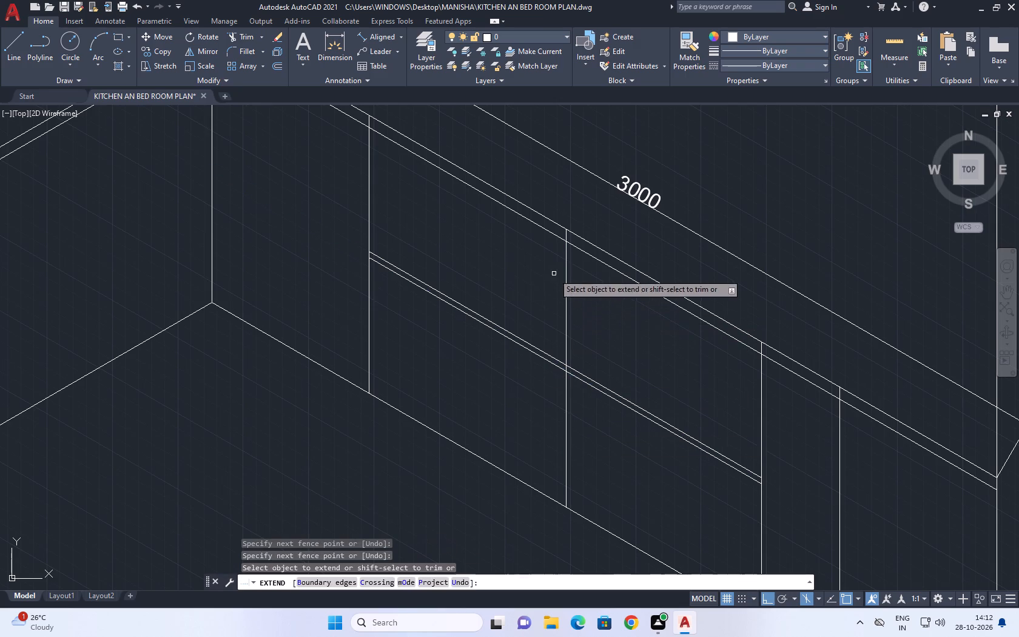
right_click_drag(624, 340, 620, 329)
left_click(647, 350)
Trim the tops of the divider nearest the corner and the middle divider between the two countertop edge lines.
middle_click_drag(657, 379, 502, 282)
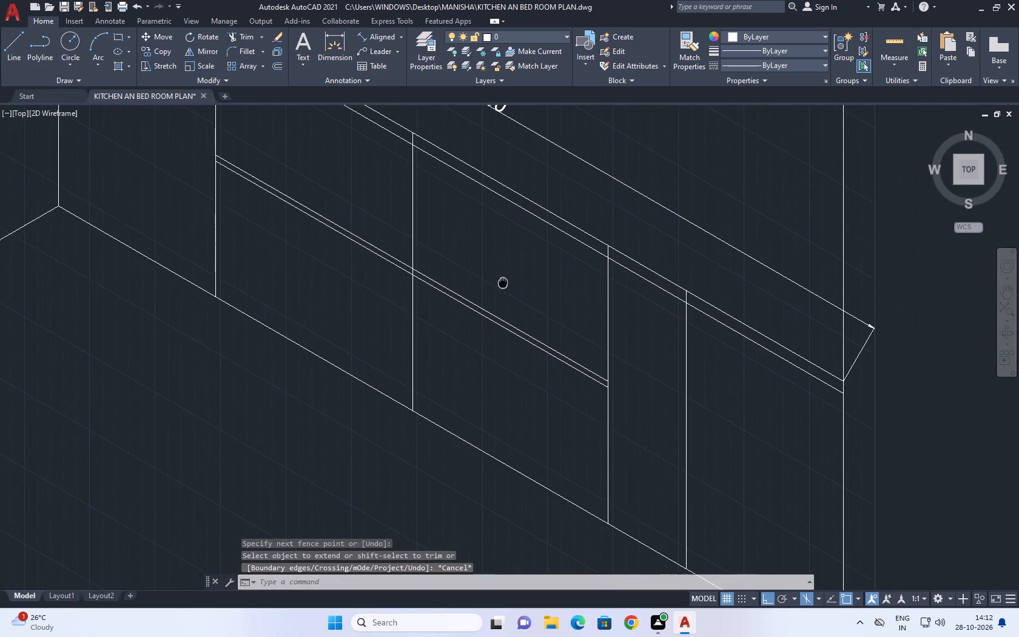
scroll(665, 396, "down", 2)
middle_click_drag(686, 357, 630, 382)
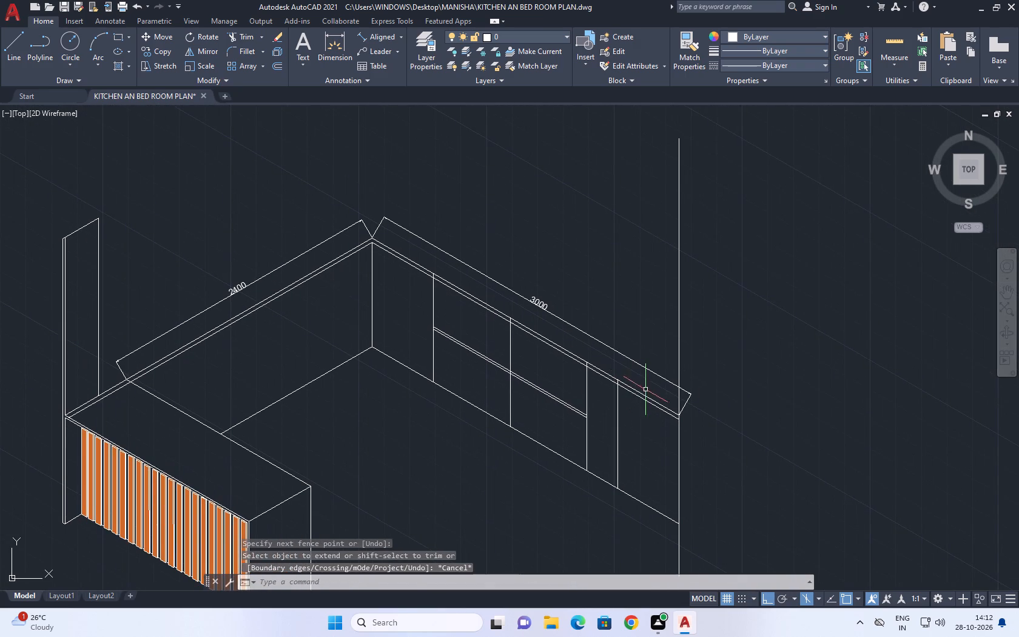
middle_click_drag(563, 366, 571, 376)
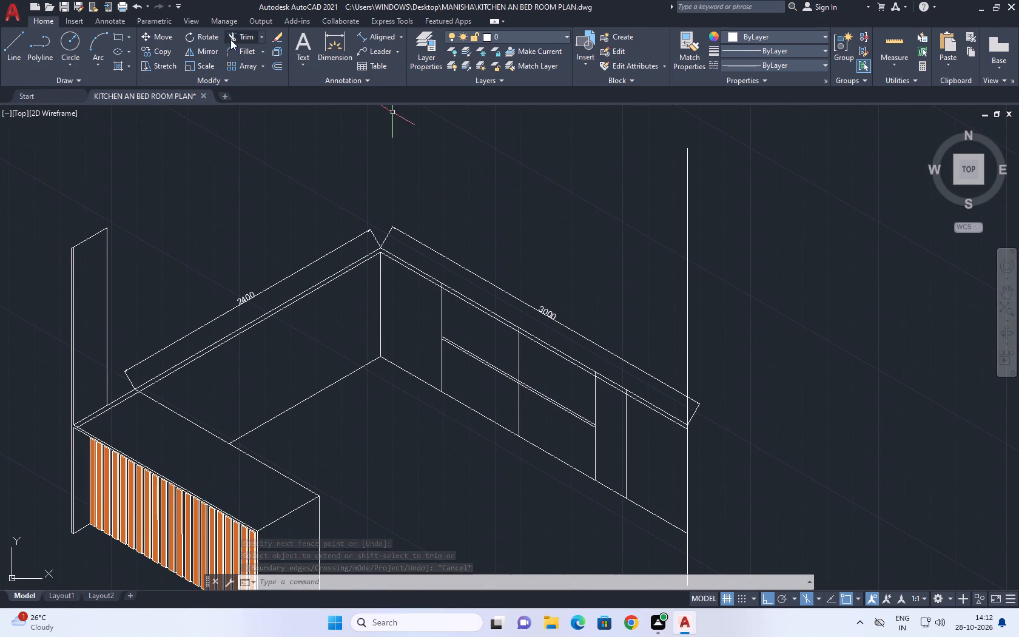
left_click(240, 33)
scroll(425, 293, "up", 3)
scroll(480, 269, "up", 2)
left_click(495, 270)
left_click(464, 254)
scroll(477, 270, "down", 4)
middle_click_drag(632, 367, 347, 256)
scroll(346, 256, "down", 1)
scroll(405, 264, "up", 1)
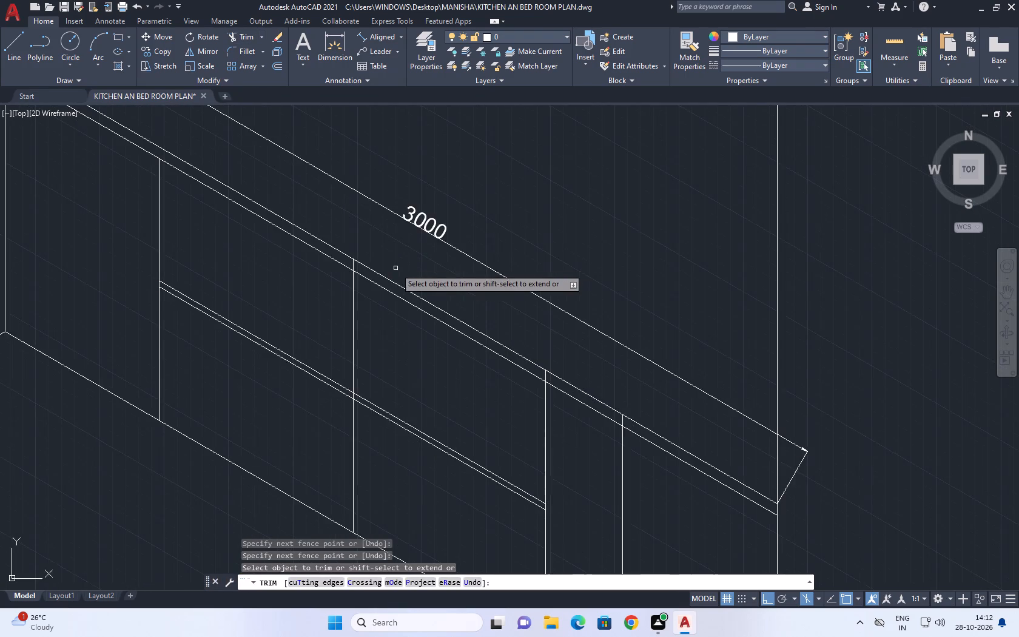
scroll(343, 272, "up", 3)
left_click(371, 274)
left_click(331, 246)
scroll(390, 268, "down", 5)
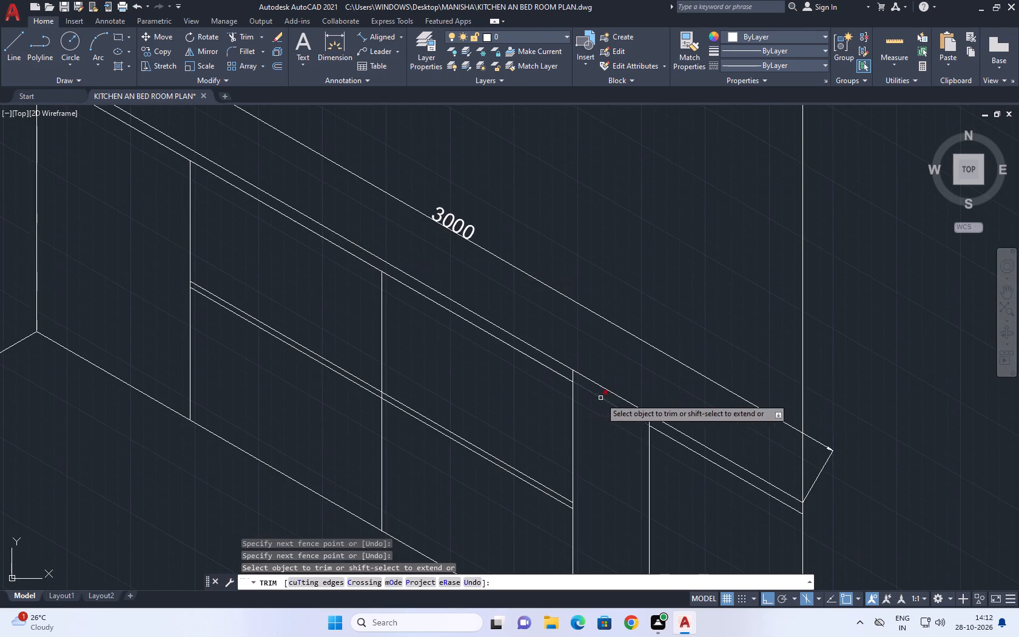
Trim the tops of the two dividers farthest from the corner between the two countertop edge lines.
scroll(662, 430, "up", 3)
left_click(636, 414)
left_click_drag(284, 211, 291, 217)
right_click_drag(452, 206, 451, 198)
left_click_drag(500, 220, 508, 242)
scroll(593, 327, "down", 6)
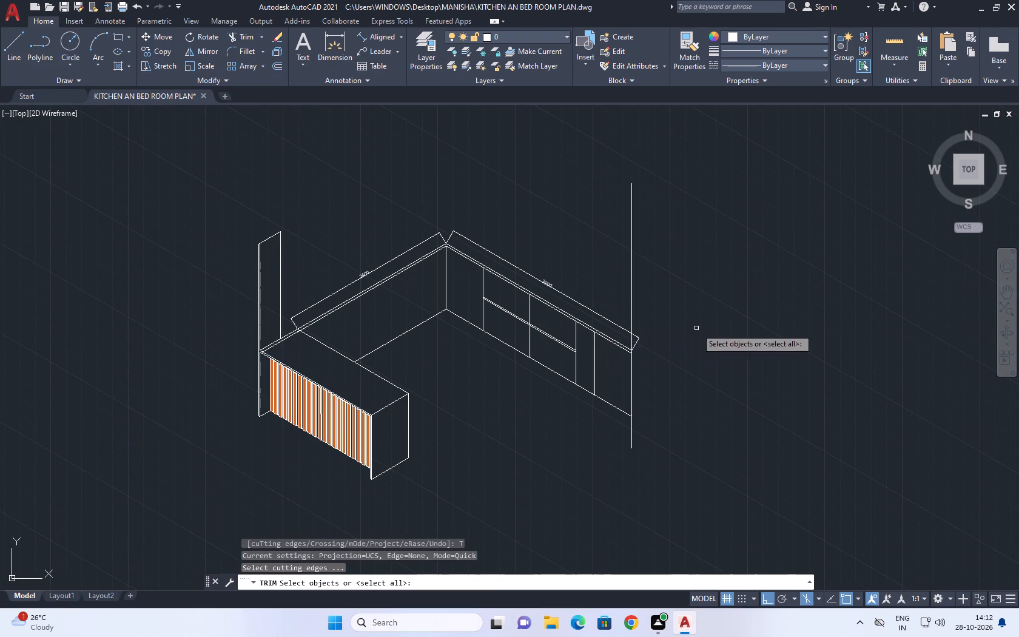
right_click(699, 323)
right_click(696, 327)
left_click(719, 348)
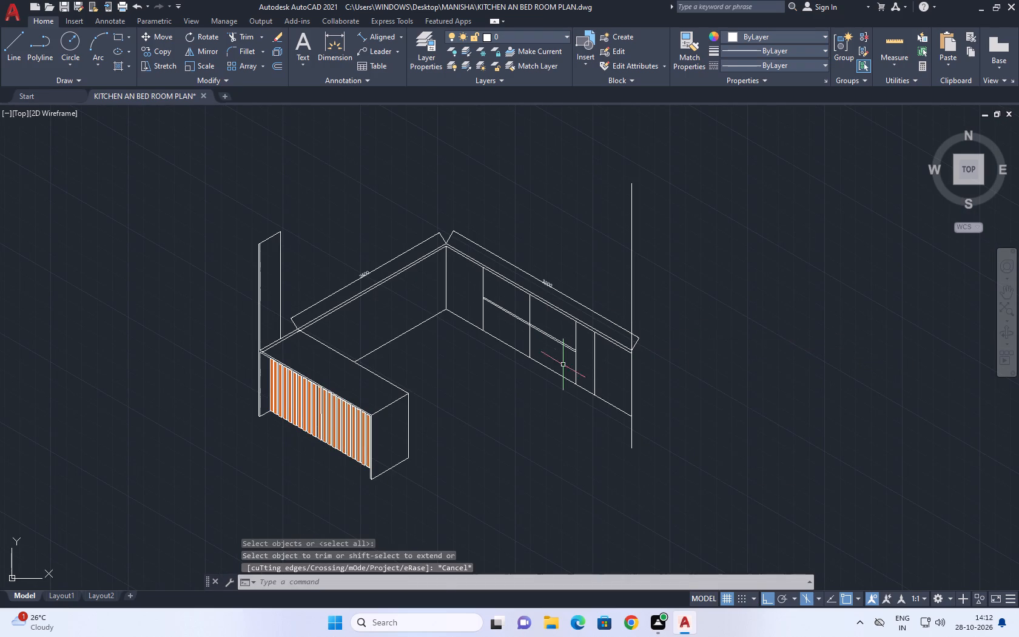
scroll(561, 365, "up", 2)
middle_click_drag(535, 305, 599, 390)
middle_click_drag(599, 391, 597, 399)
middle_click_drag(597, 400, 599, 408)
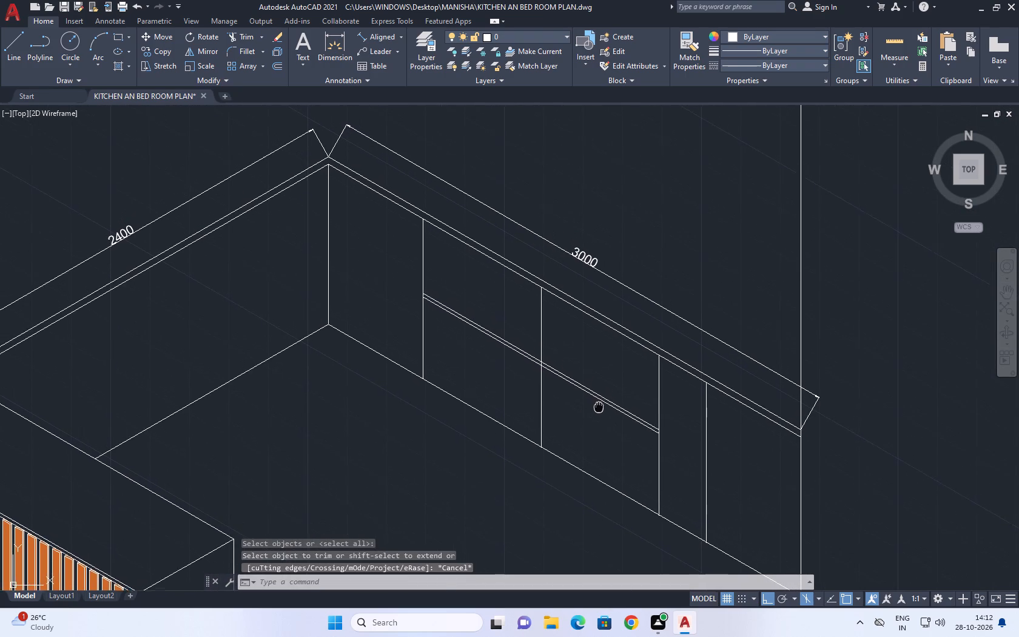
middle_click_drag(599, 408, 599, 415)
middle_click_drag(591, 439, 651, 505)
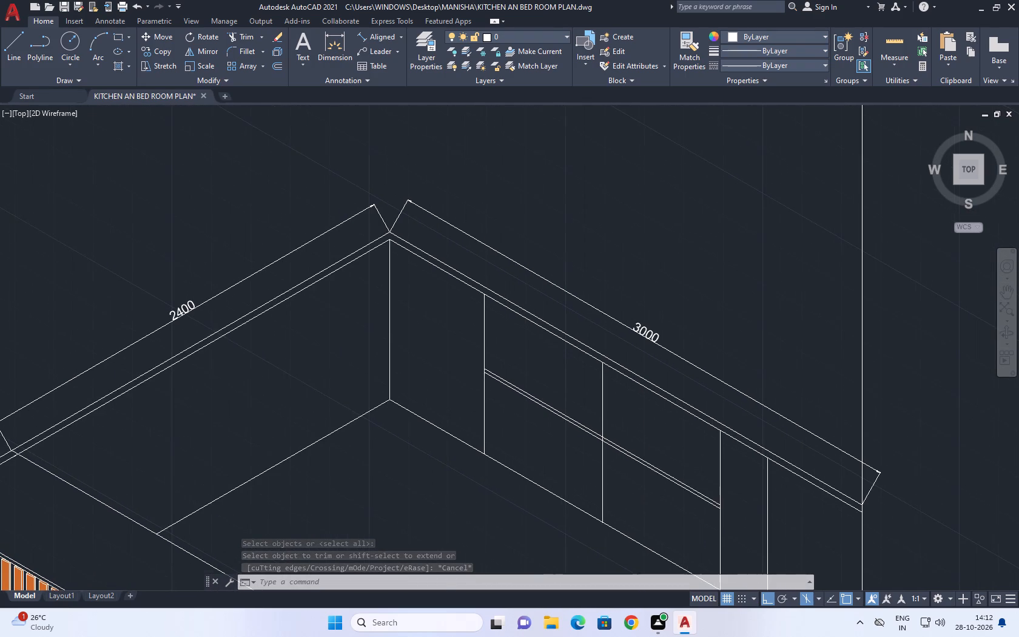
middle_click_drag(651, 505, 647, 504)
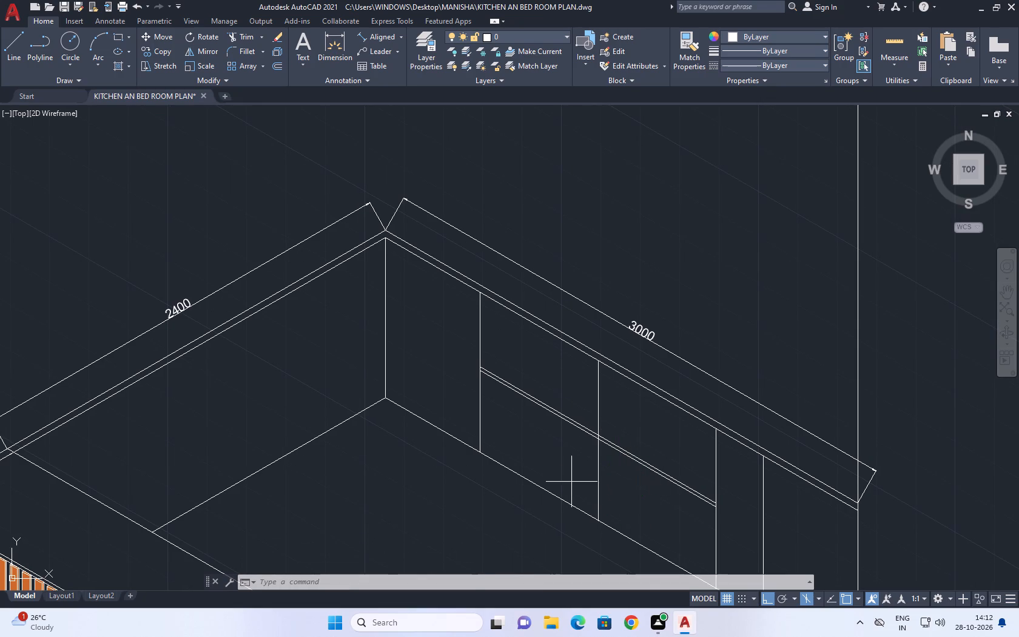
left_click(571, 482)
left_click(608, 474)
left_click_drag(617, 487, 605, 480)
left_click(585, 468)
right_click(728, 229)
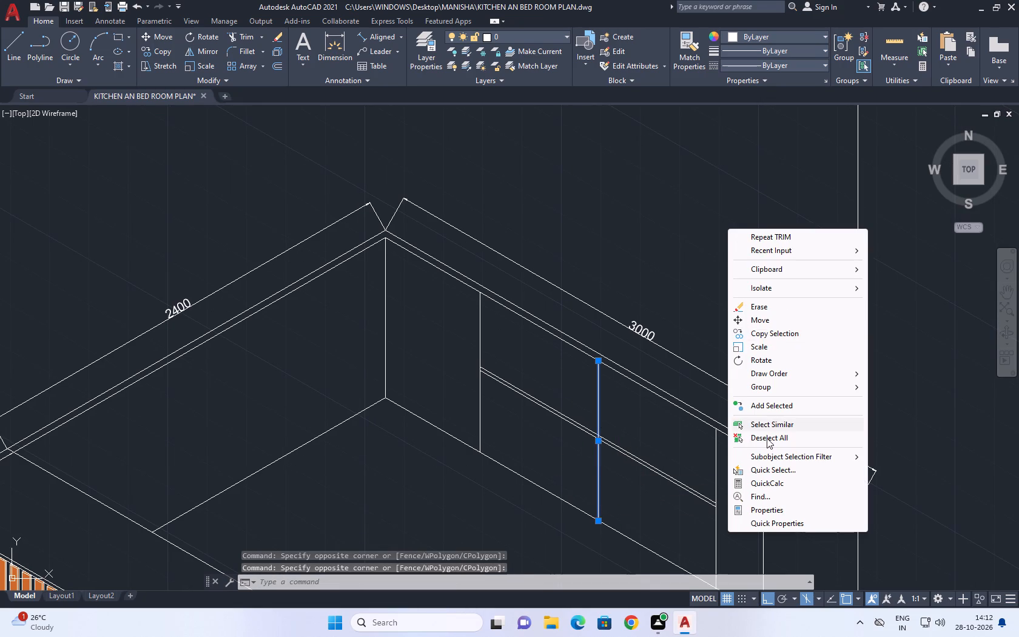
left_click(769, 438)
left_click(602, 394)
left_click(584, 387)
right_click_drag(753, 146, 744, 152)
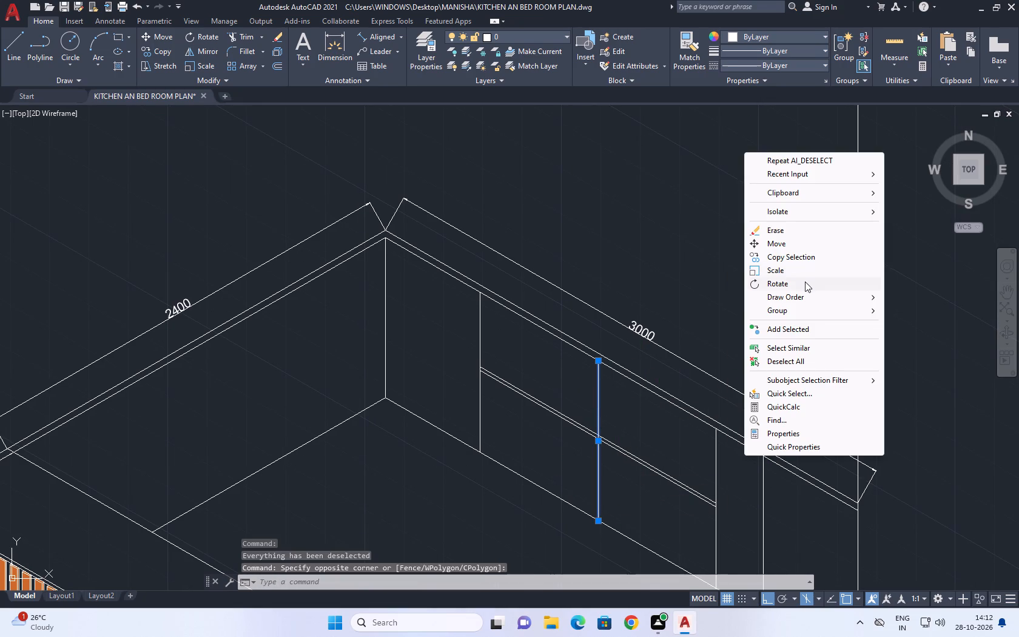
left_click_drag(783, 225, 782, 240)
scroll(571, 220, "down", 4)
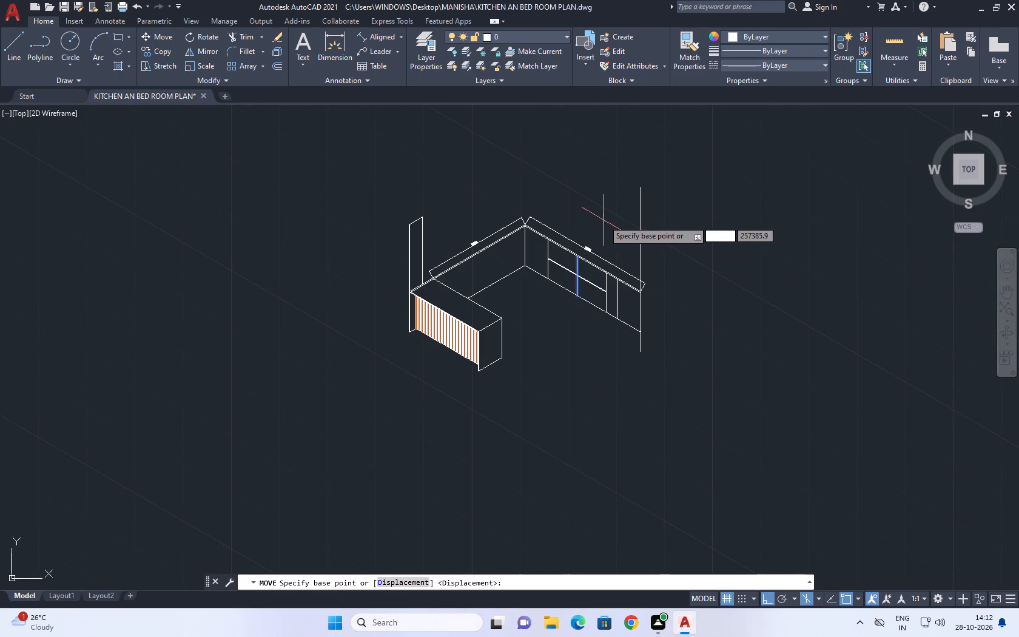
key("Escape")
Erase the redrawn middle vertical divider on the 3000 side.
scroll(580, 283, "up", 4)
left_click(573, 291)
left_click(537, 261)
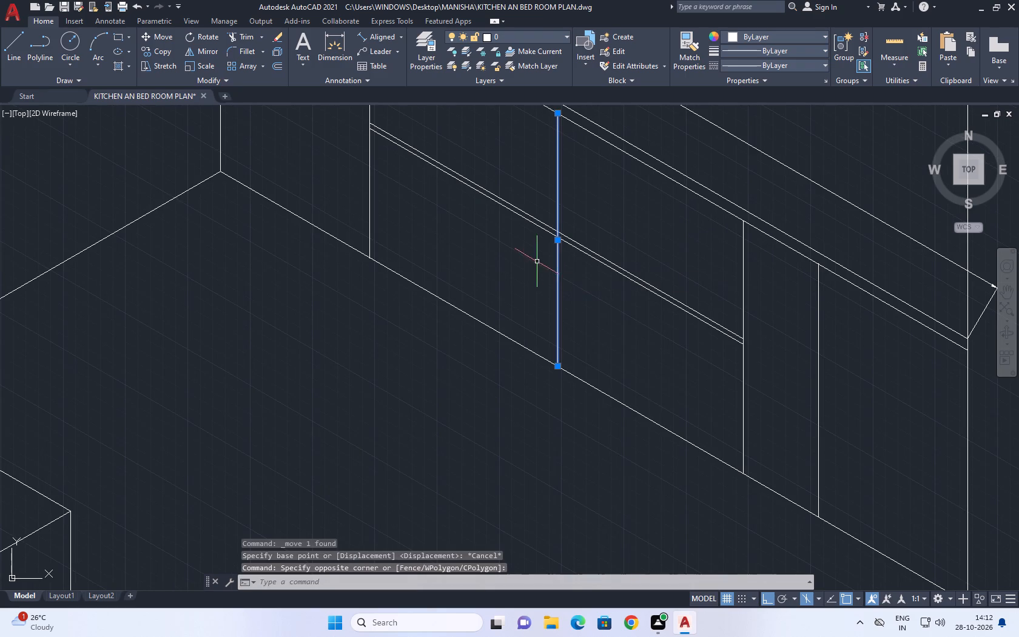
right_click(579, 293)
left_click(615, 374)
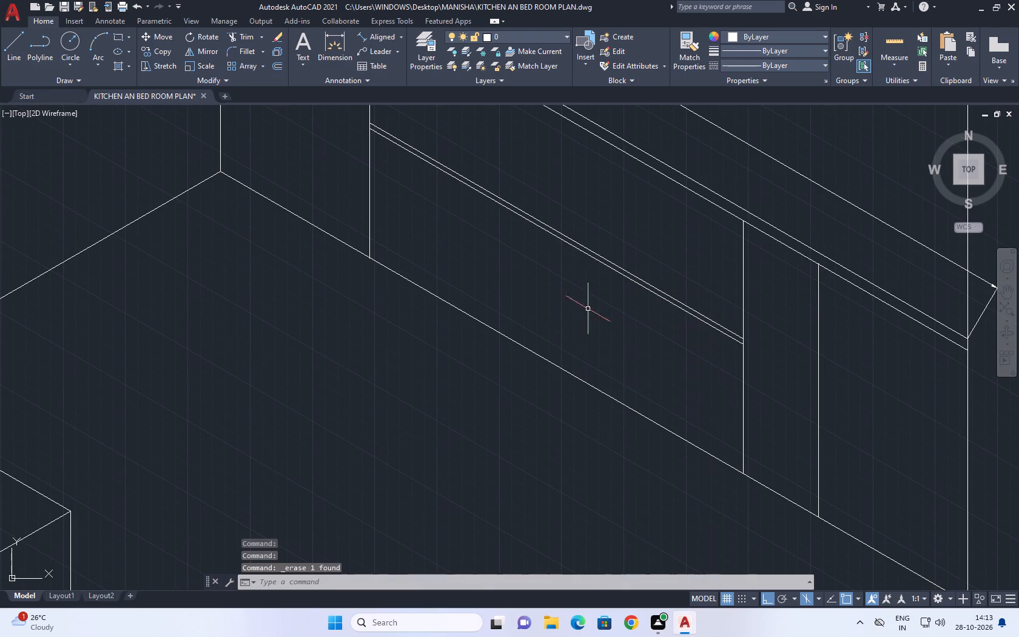
Measure the height of the divider nearest the open end of the 3000 side with an aligned dimension, without placing it.
middle_click_drag(558, 243, 600, 356)
scroll(603, 359, "down", 1)
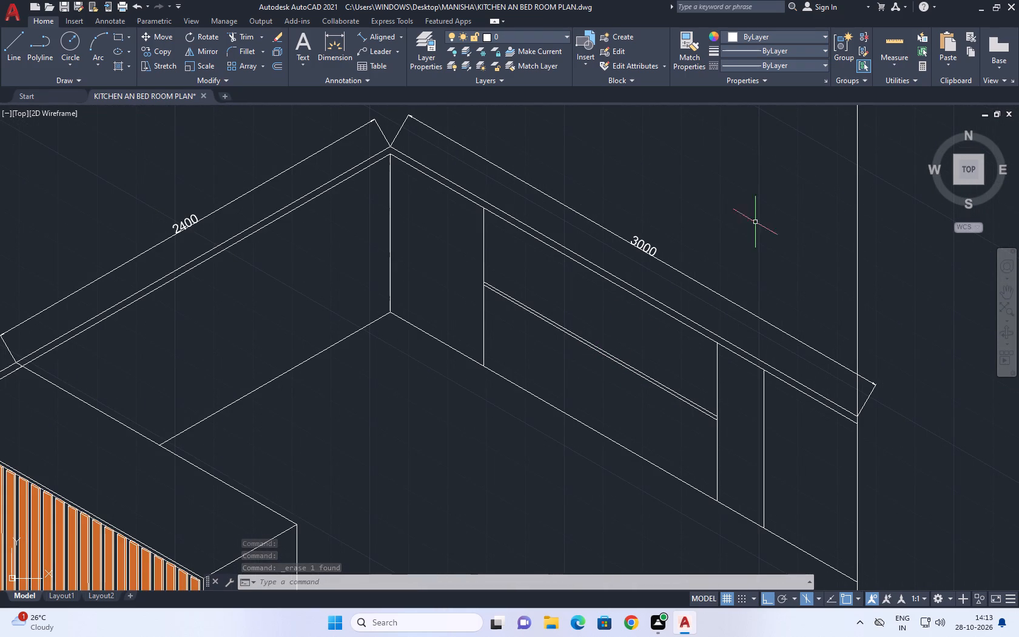
middle_click_drag(706, 326, 567, 289)
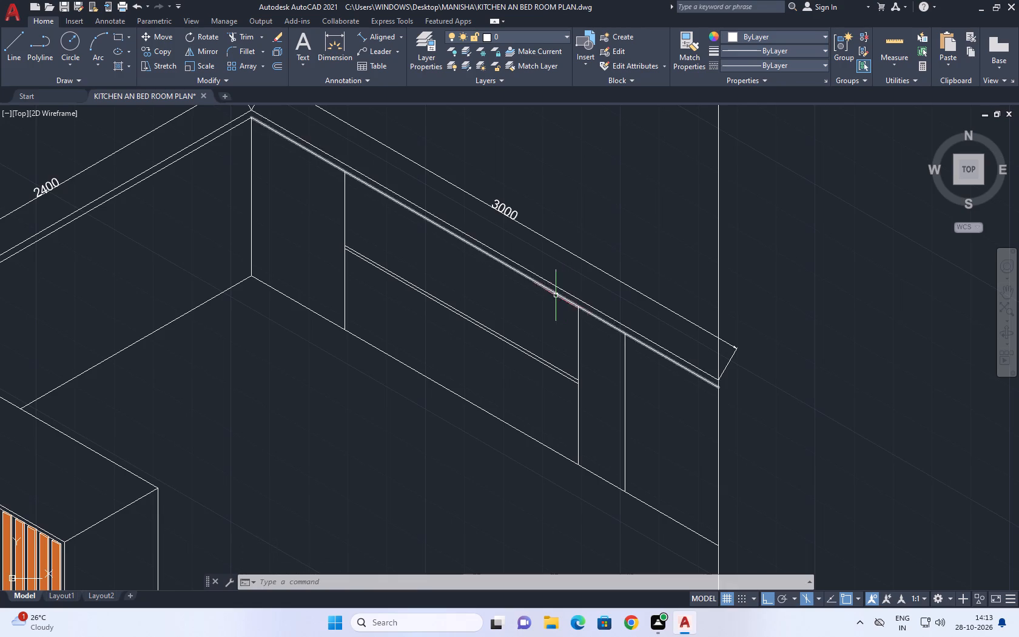
scroll(553, 303, "down", 1)
middle_click_drag(468, 271, 473, 285)
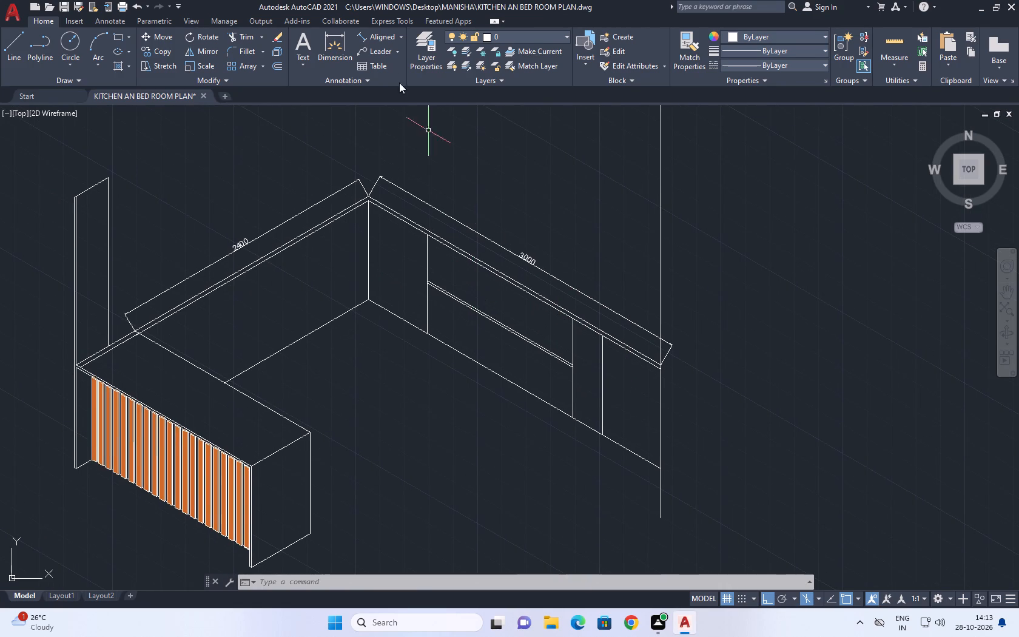
left_click(373, 35)
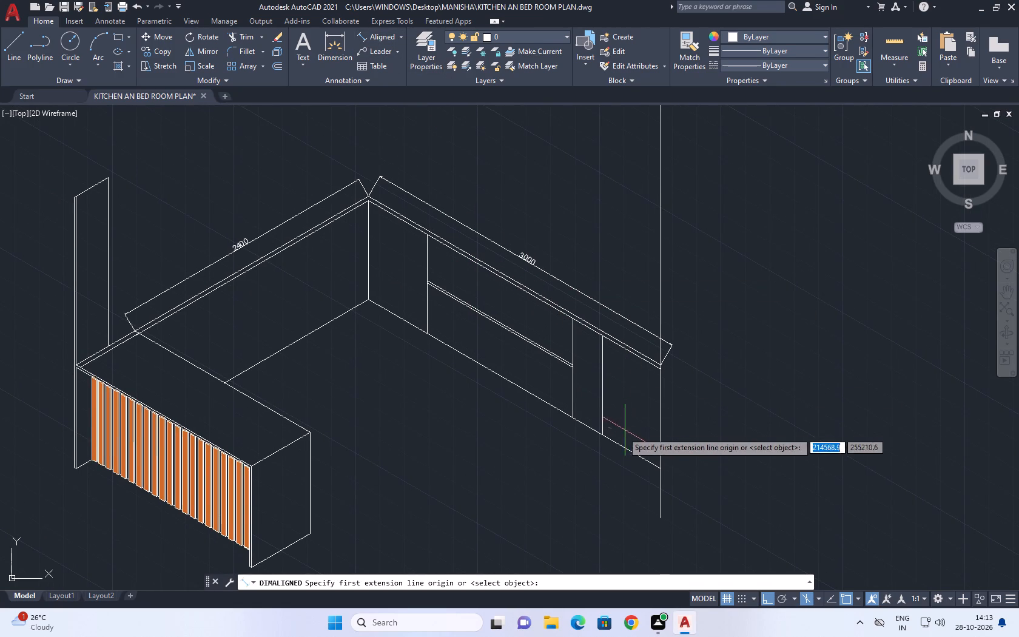
scroll(608, 436, "up", 1)
left_click(599, 436)
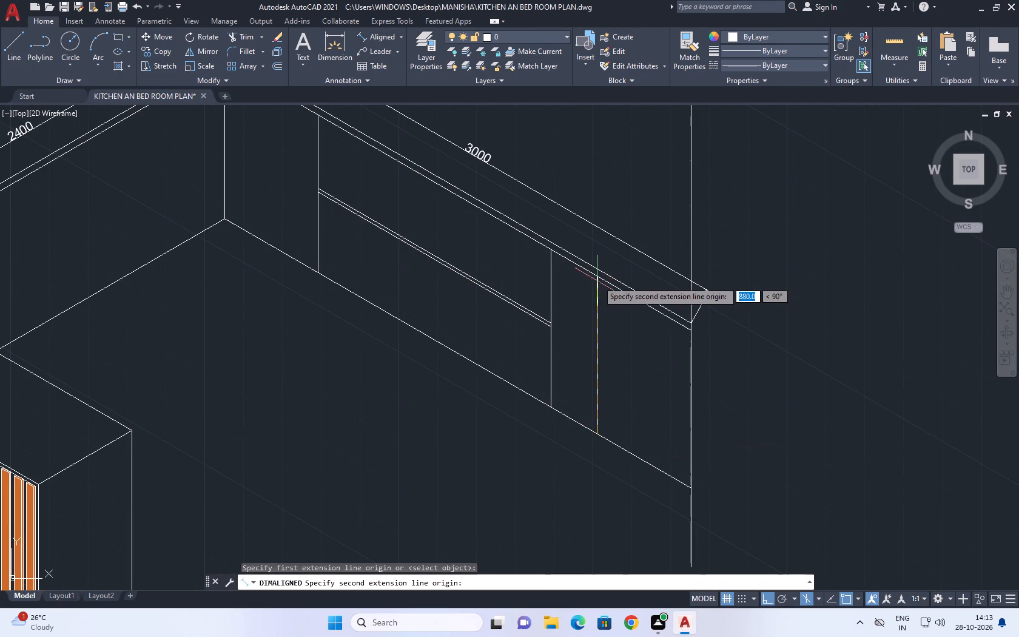
left_click(600, 278)
right_click(604, 292)
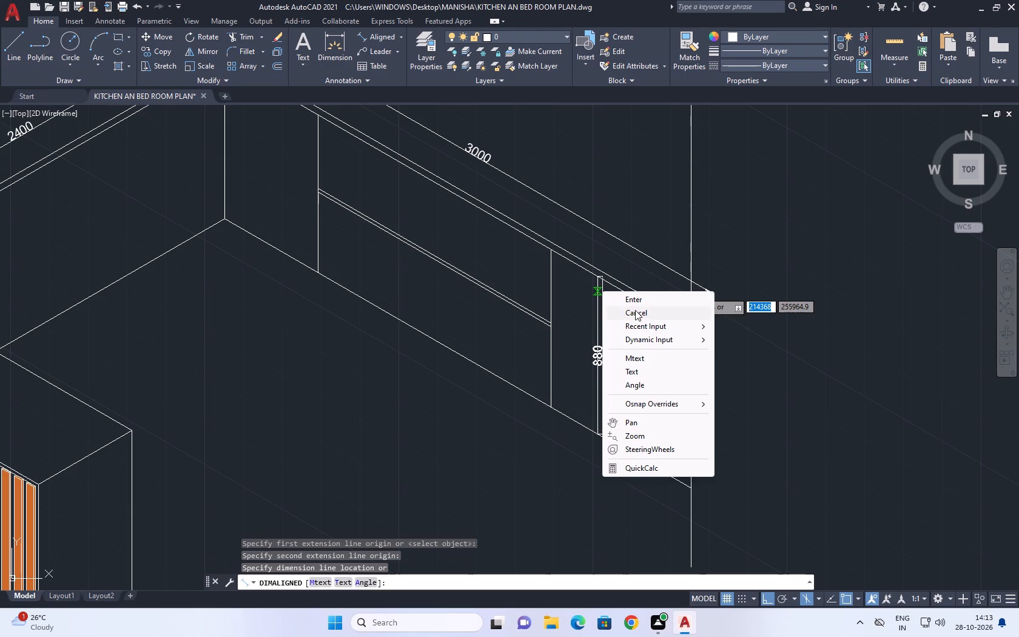
left_click(635, 310)
Copy the bottom edge line of the 3000 side 20 straight down to form a double base line.
scroll(560, 277, "down", 2)
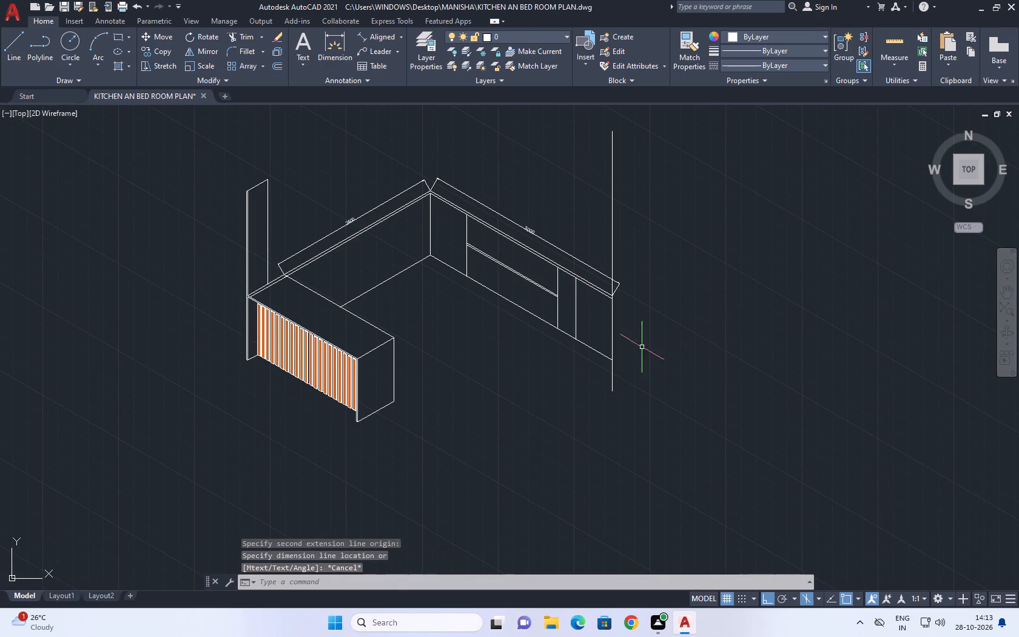
middle_click_drag(639, 366, 642, 387)
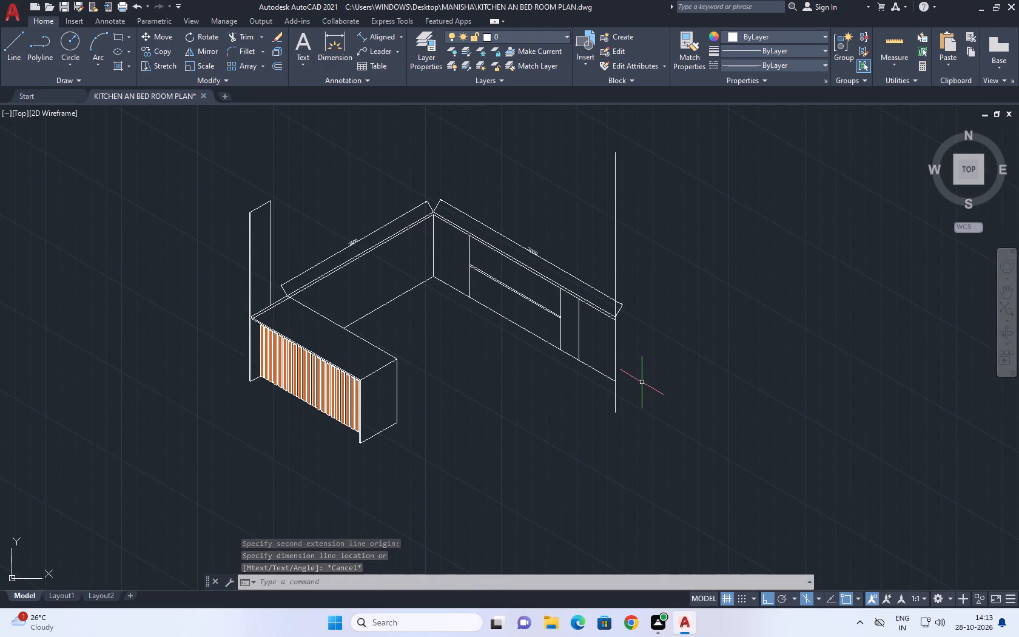
middle_click_drag(435, 351, 474, 383)
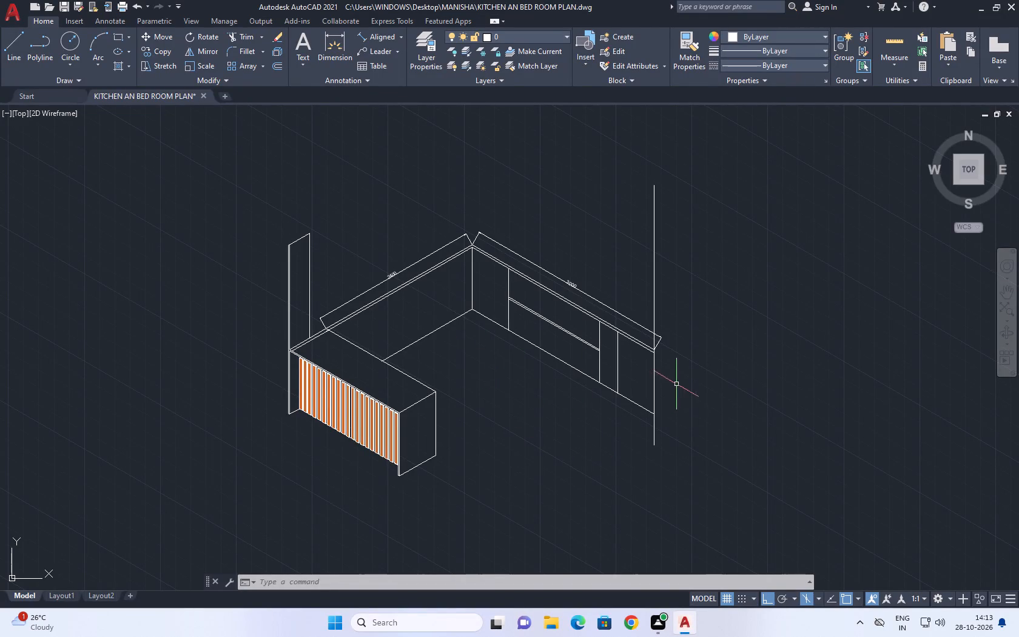
middle_click_drag(621, 417, 624, 316)
scroll(626, 294, "up", 2)
left_click(628, 294)
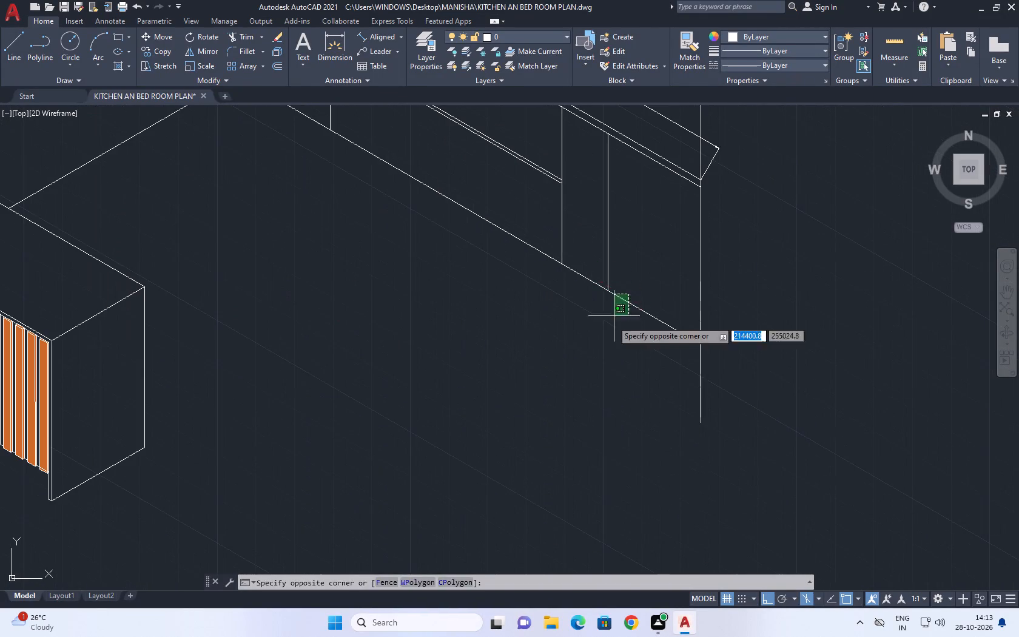
left_click(607, 329)
middle_click_drag(595, 290, 611, 367)
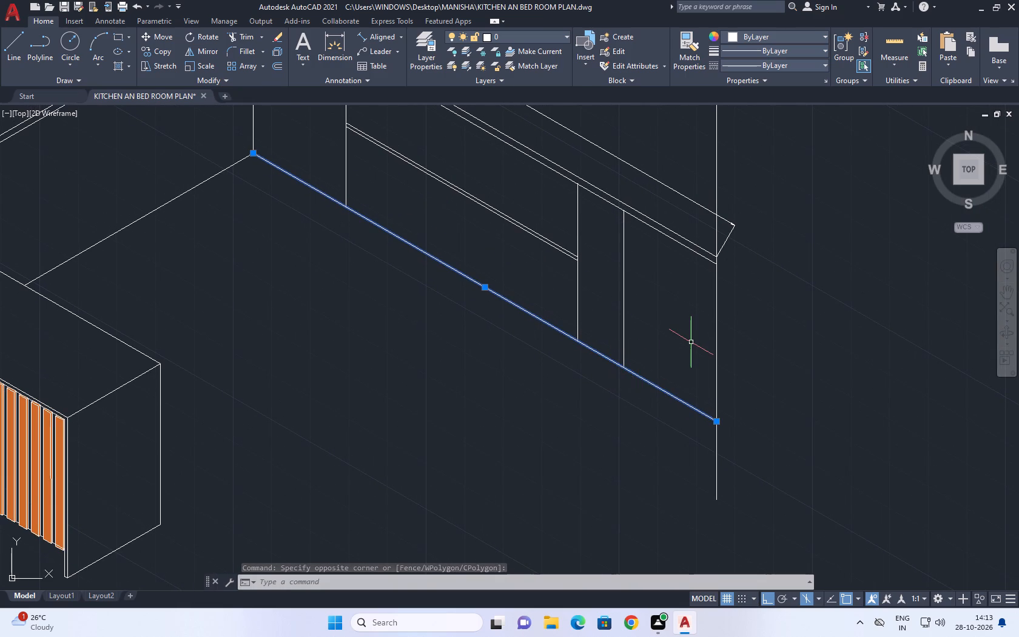
middle_click_drag(689, 330, 575, 346)
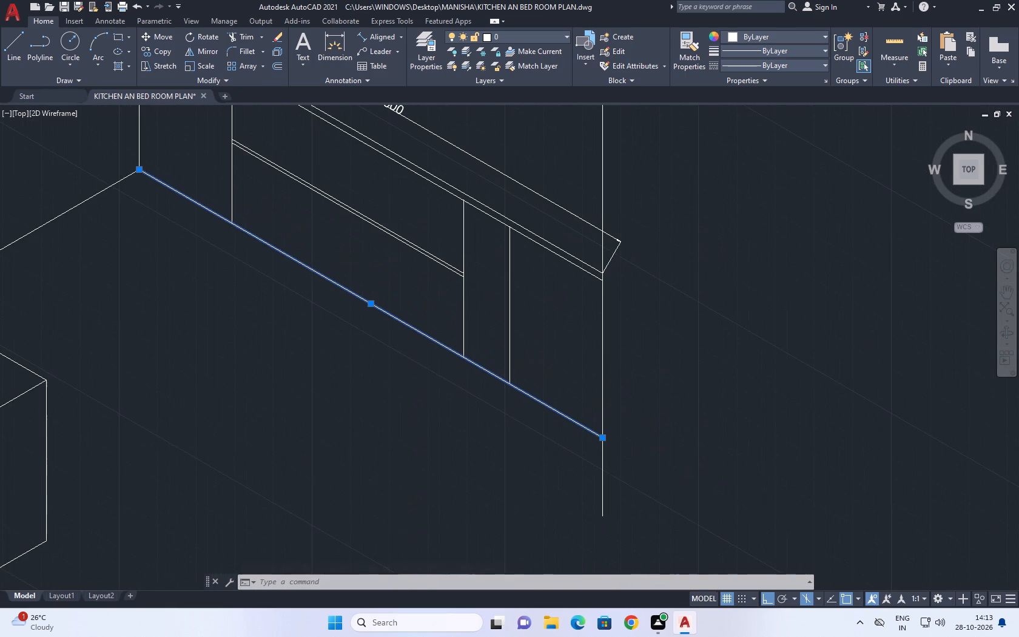
key("c")
key("o")
key("space")
left_click(558, 329)
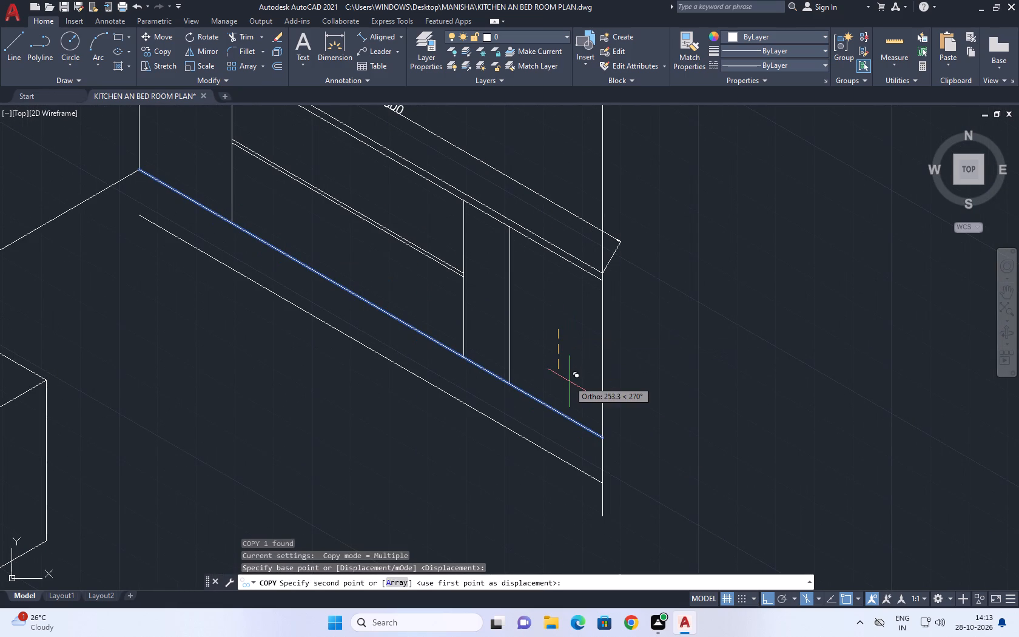
type("20")
key("Return")
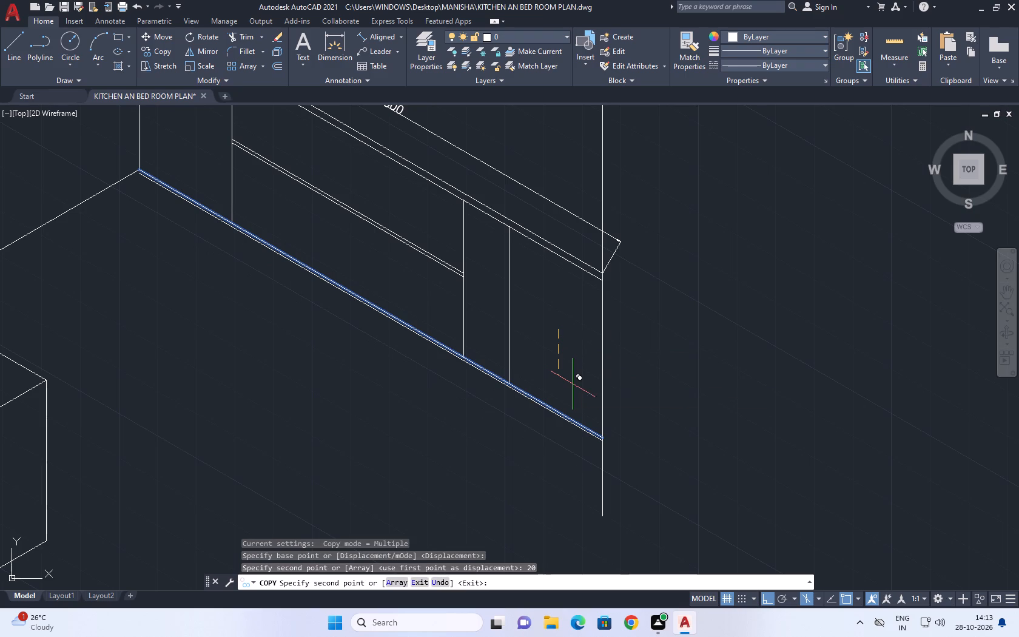
key("Escape")
Examine the isometric kitchen counter, including the double base line, the cabinet divisions and the tall side panel.
middle_click_drag(252, 359, 377, 406)
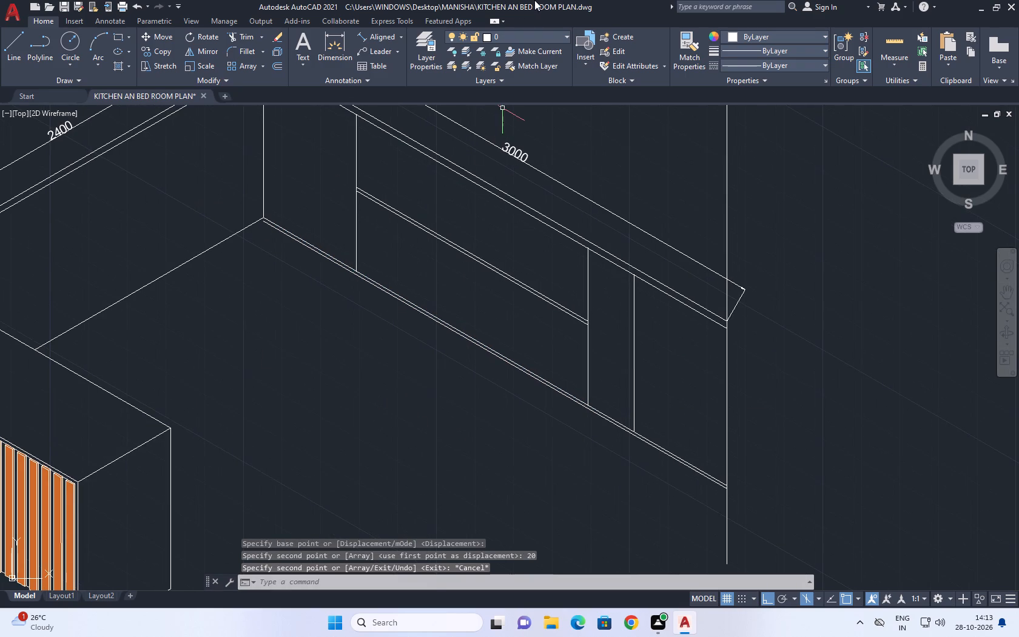
scroll(546, 0, "up", 1)
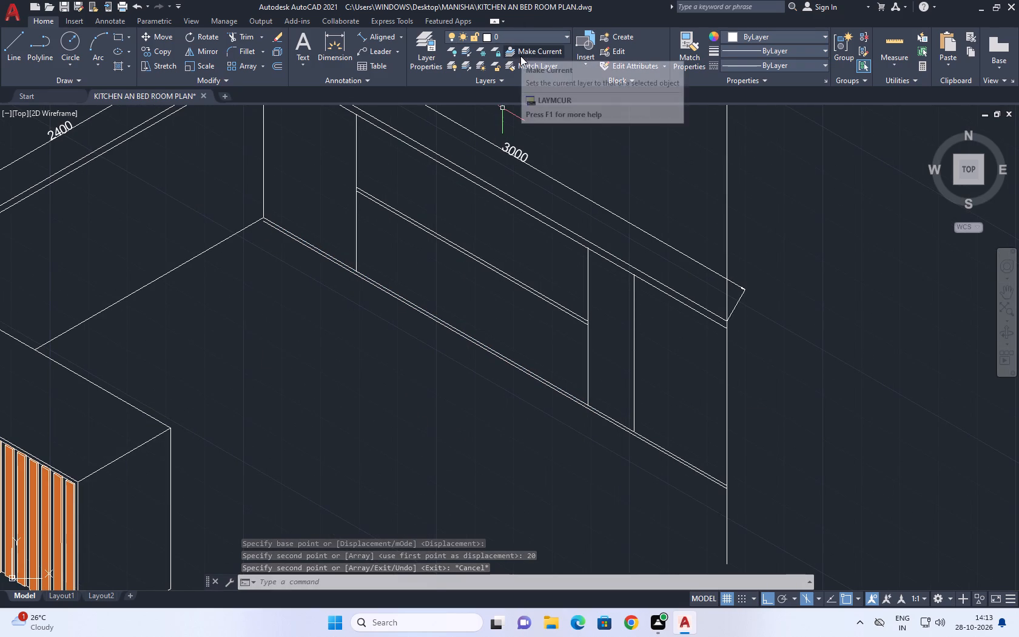
middle_click_drag(381, 317, 469, 362)
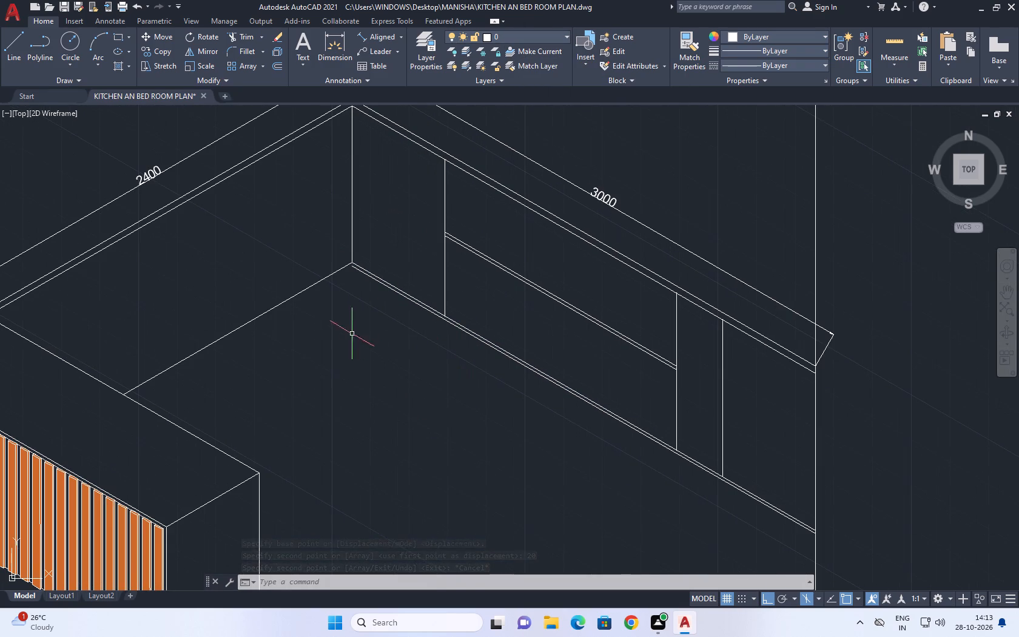
scroll(523, 379, "down", 1)
middle_click_drag(577, 399, 572, 376)
middle_click_drag(568, 376, 613, 369)
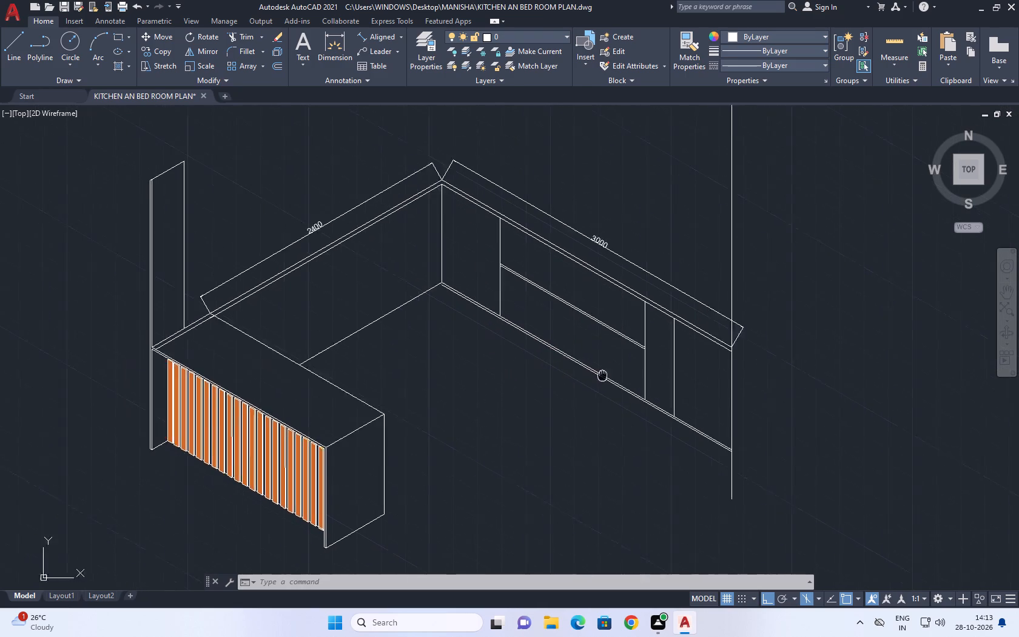
middle_click_drag(613, 369, 638, 355)
scroll(634, 358, "up", 1)
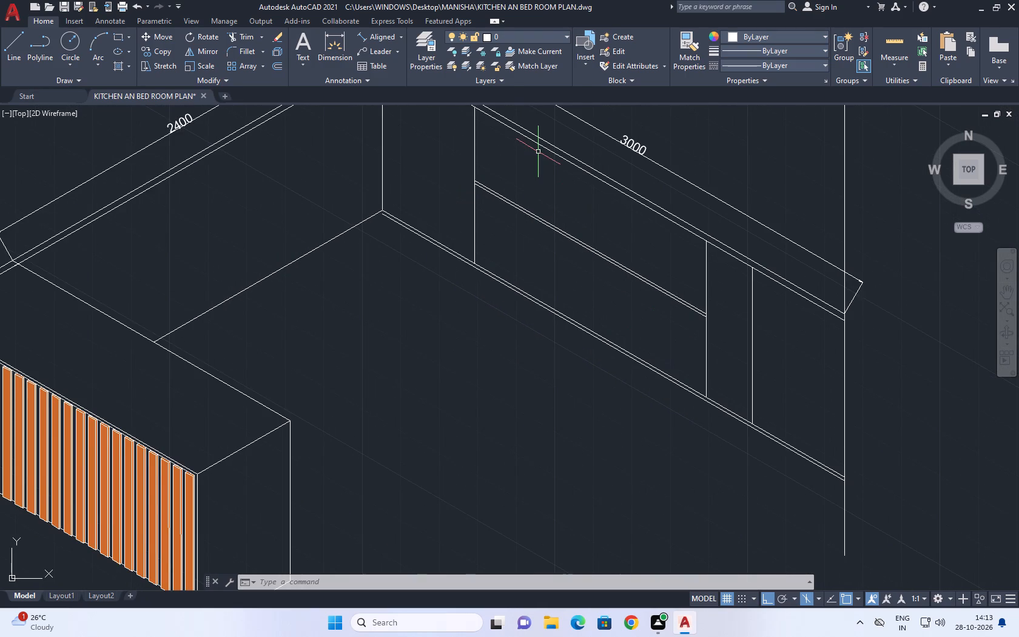
middle_click_drag(604, 251, 654, 337)
scroll(622, 265, "down", 2)
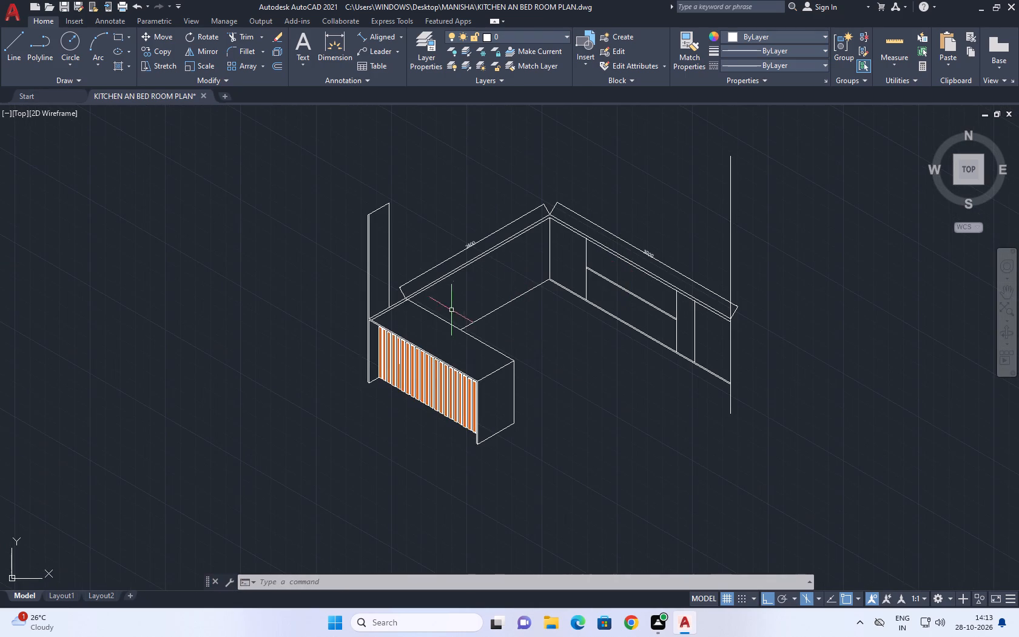
scroll(397, 317, "up", 3)
middle_click_drag(399, 281, 375, 332)
middle_click(375, 332)
scroll(402, 328, "down", 2)
Erase the 3000 and 2400 aligned dimensions along the two countertop sides.
middle_click_drag(769, 259, 630, 331)
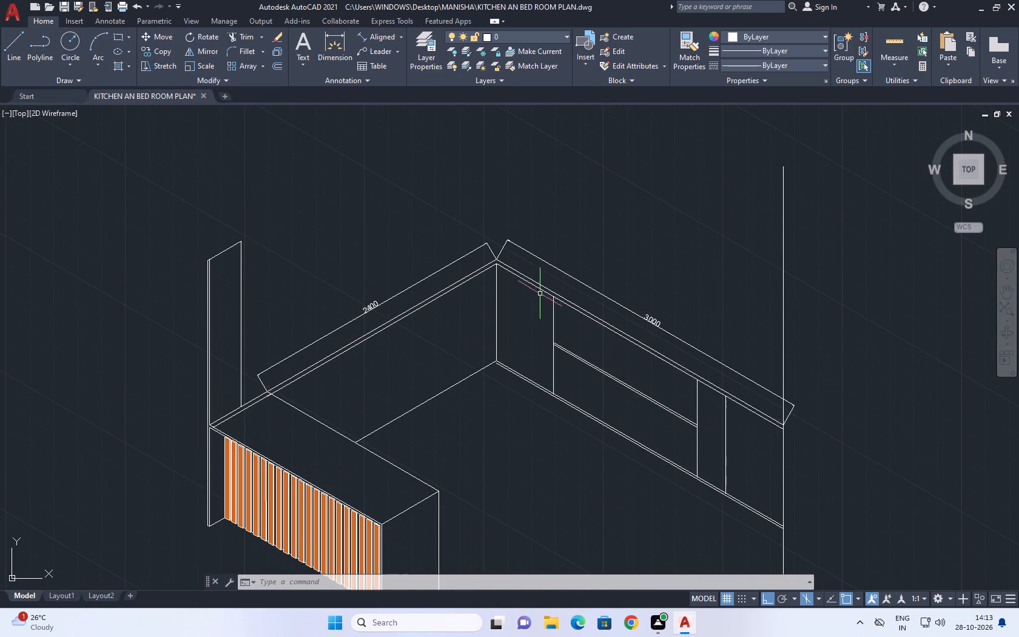
scroll(634, 311, "up", 1)
left_click(659, 325)
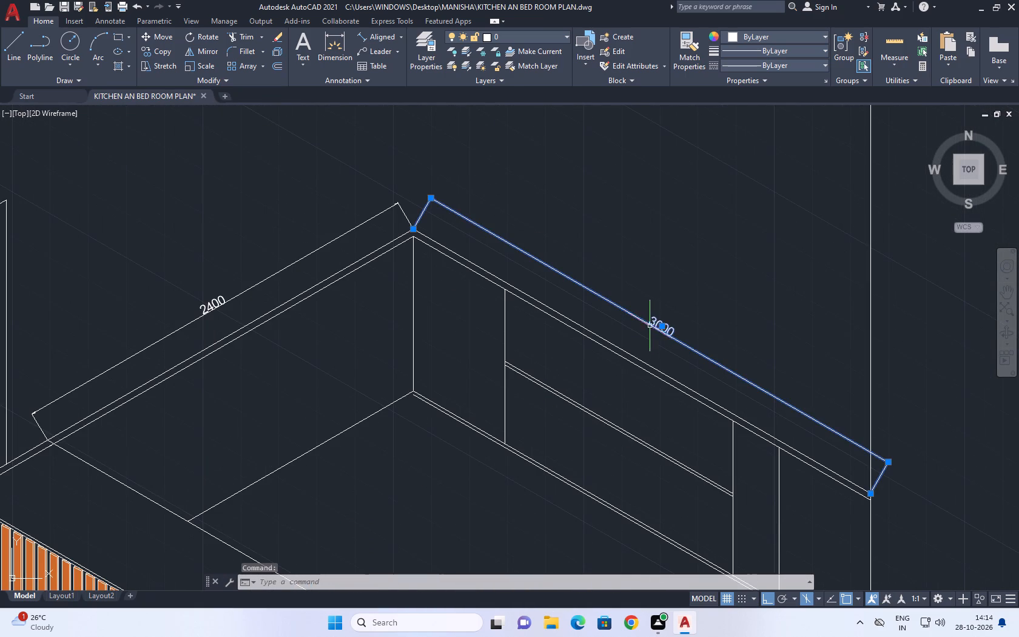
middle_click_drag(624, 273, 637, 281)
middle_click(637, 281)
left_click(300, 275)
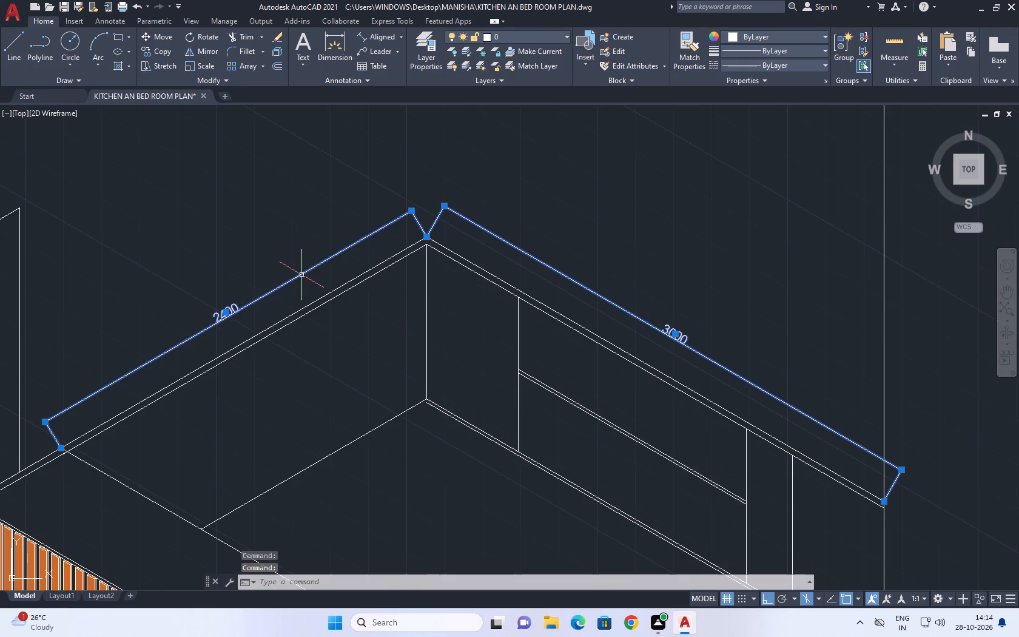
right_click(299, 220)
left_click(346, 358)
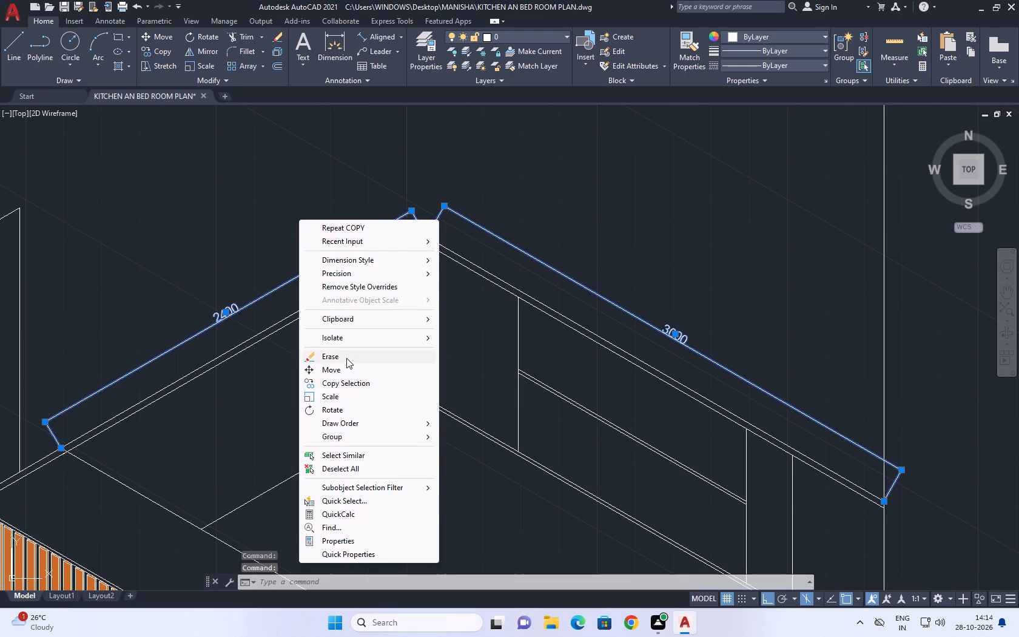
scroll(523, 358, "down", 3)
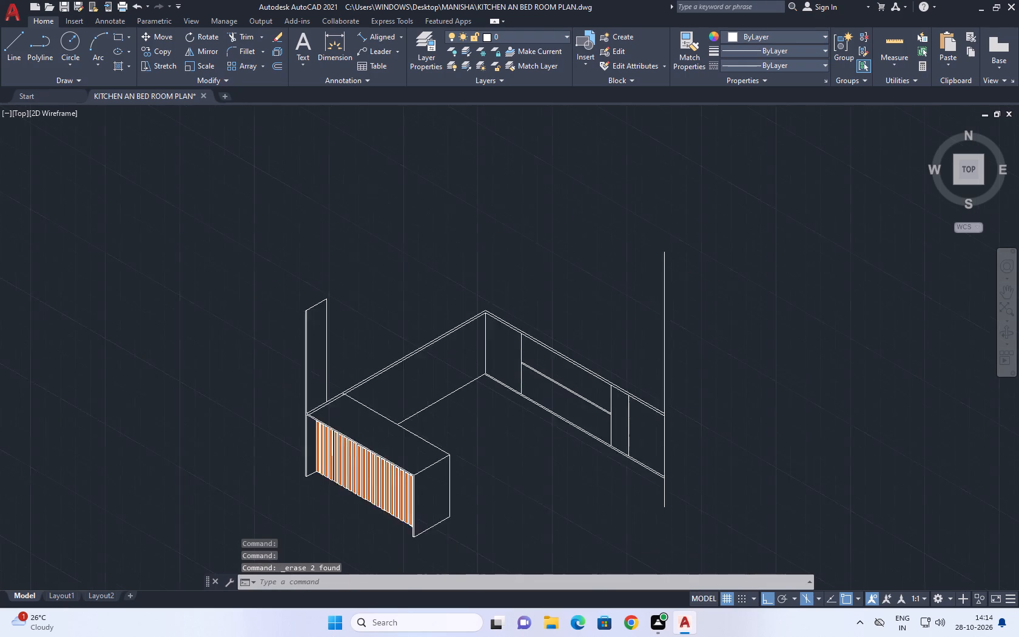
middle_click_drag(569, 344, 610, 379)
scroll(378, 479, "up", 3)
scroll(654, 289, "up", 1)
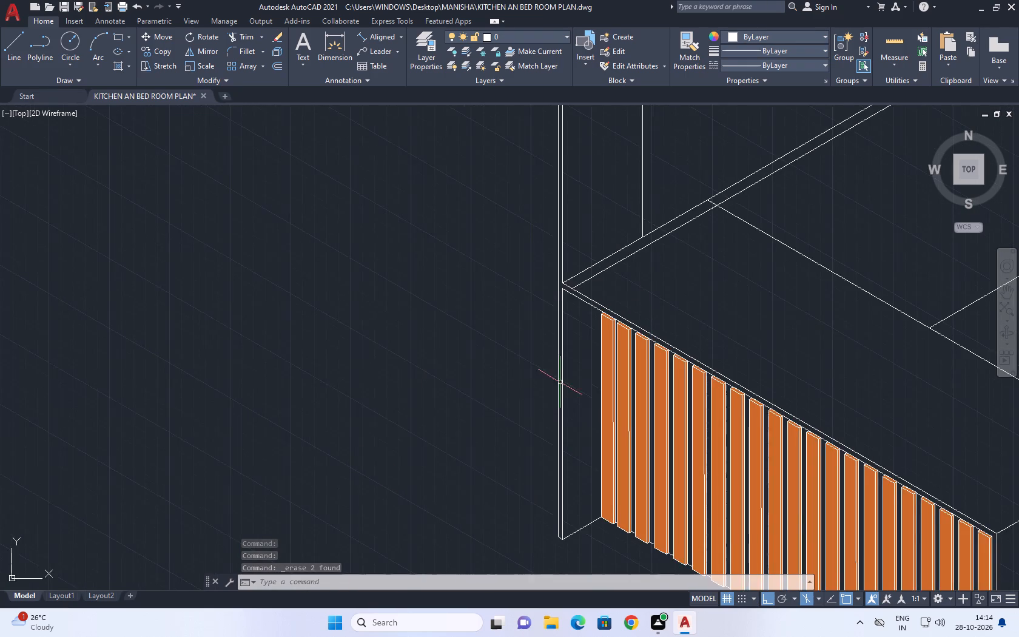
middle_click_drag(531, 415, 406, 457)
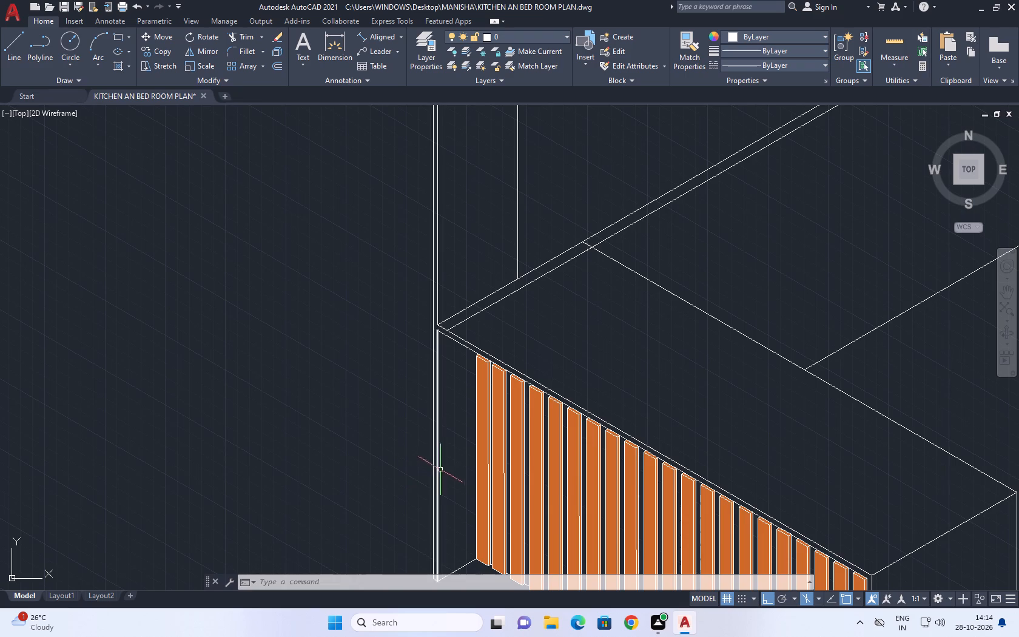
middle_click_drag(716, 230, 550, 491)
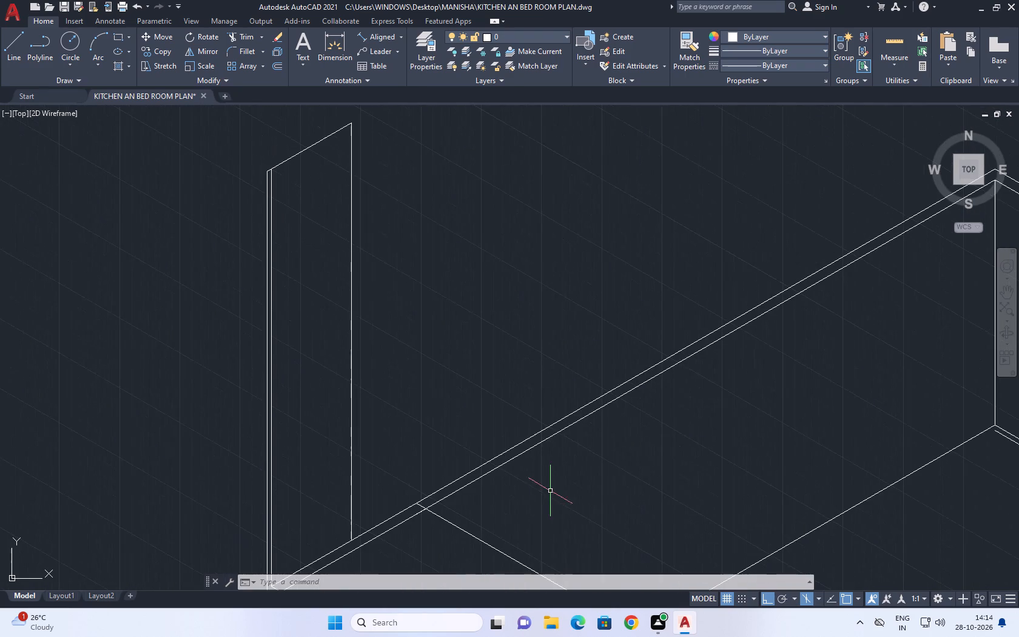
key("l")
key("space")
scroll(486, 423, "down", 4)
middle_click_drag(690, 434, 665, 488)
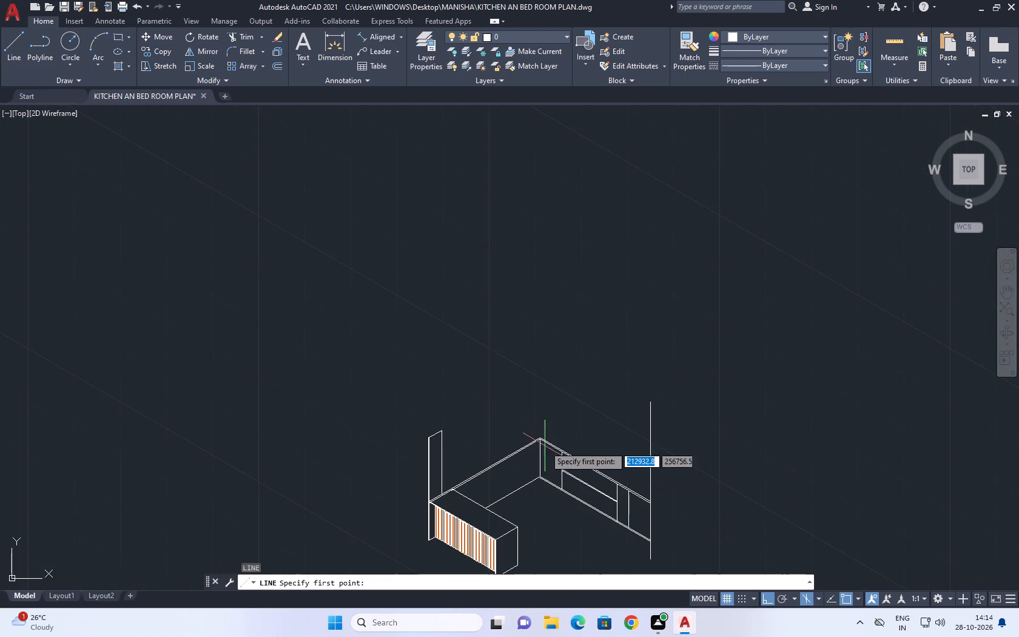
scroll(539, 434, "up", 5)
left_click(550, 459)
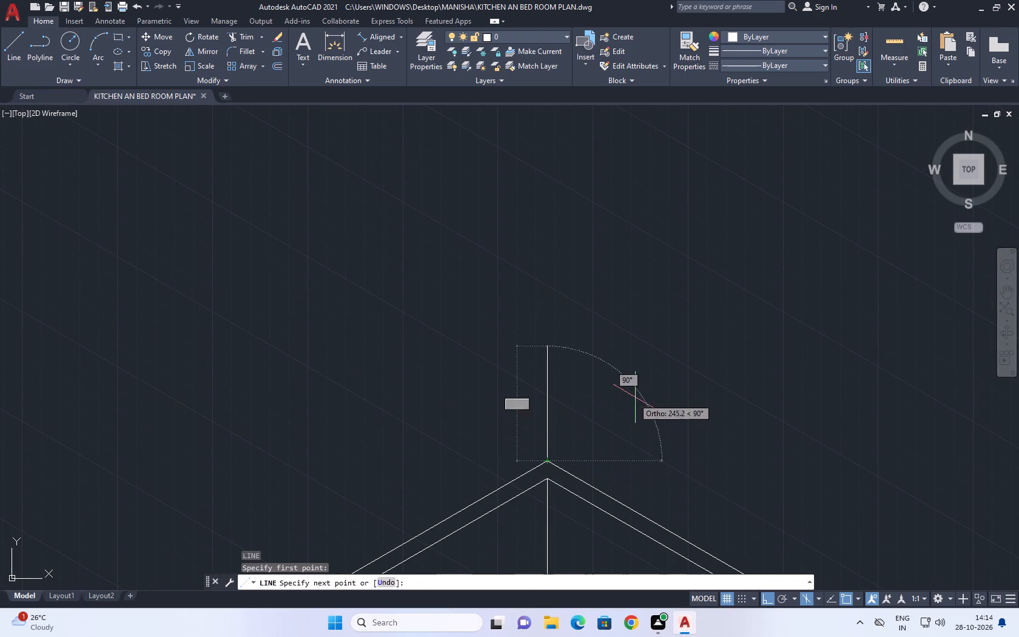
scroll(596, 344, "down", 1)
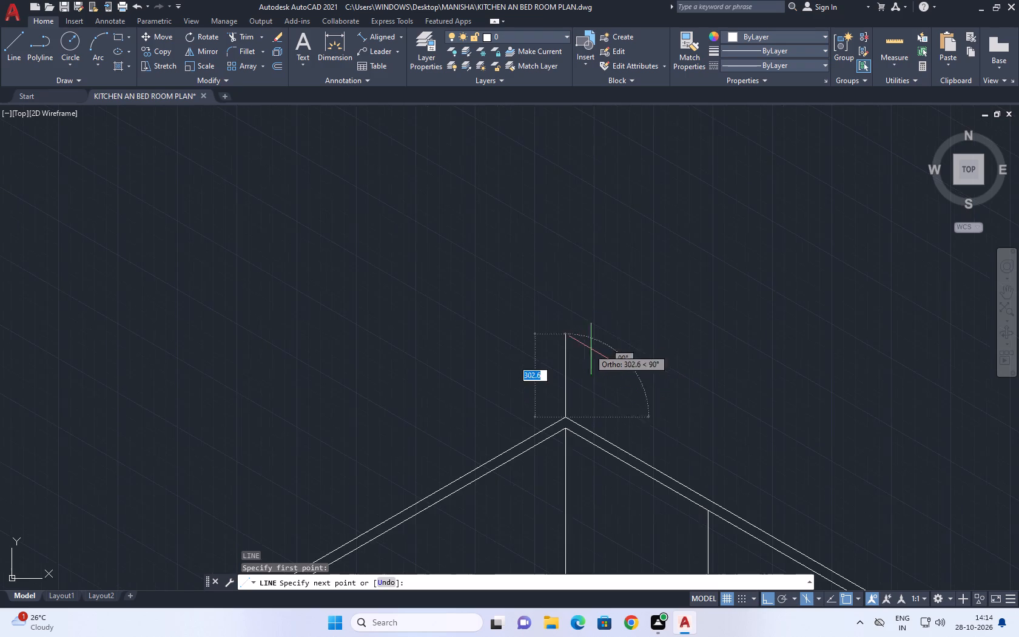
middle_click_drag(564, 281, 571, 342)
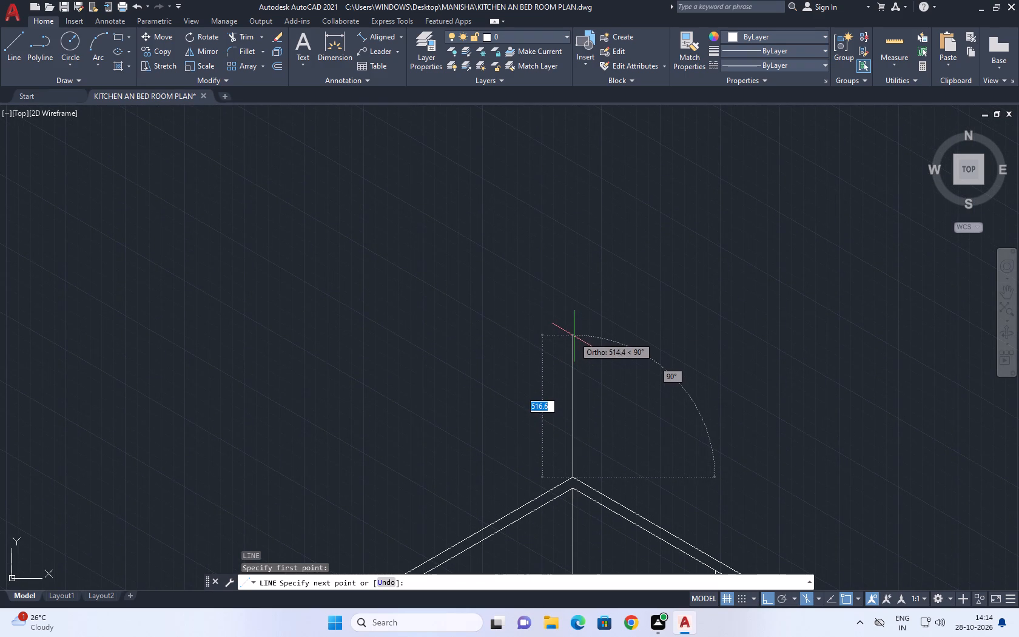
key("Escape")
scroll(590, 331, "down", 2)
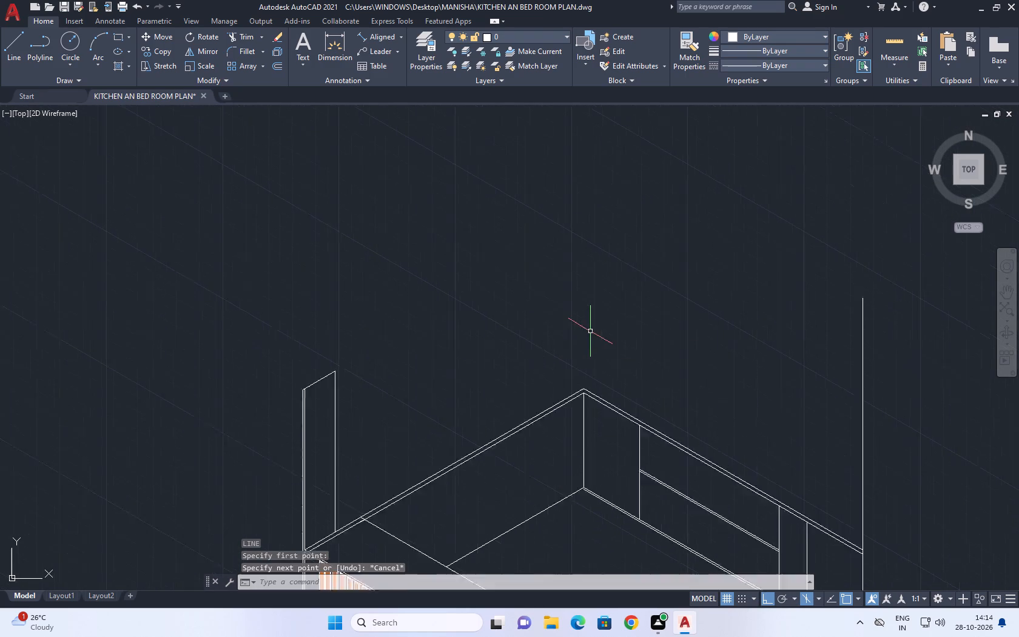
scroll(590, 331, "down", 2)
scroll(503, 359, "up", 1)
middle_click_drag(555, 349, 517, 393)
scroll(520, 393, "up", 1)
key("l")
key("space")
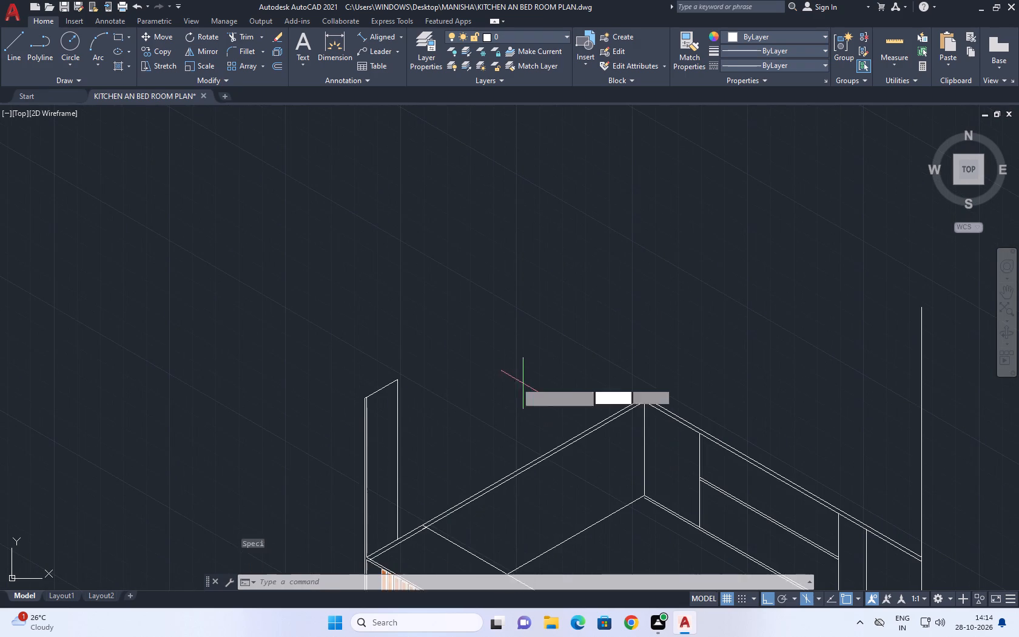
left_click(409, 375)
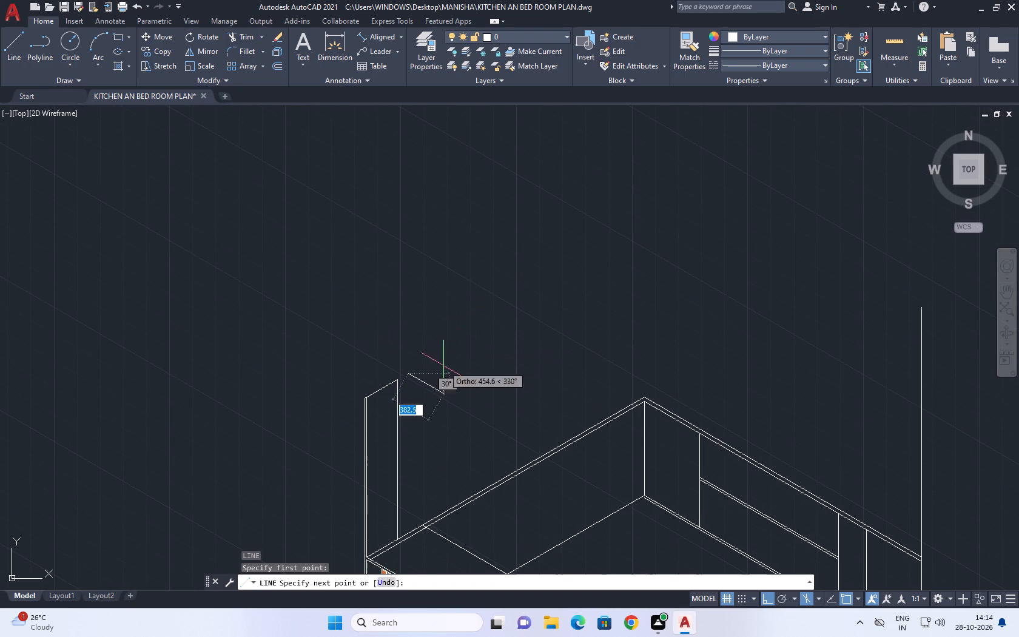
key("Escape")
Draw a line at 30° from the tall side panel's top inner corner, running above the 2400 side past the counter's back corner.
key("space")
left_click(396, 381)
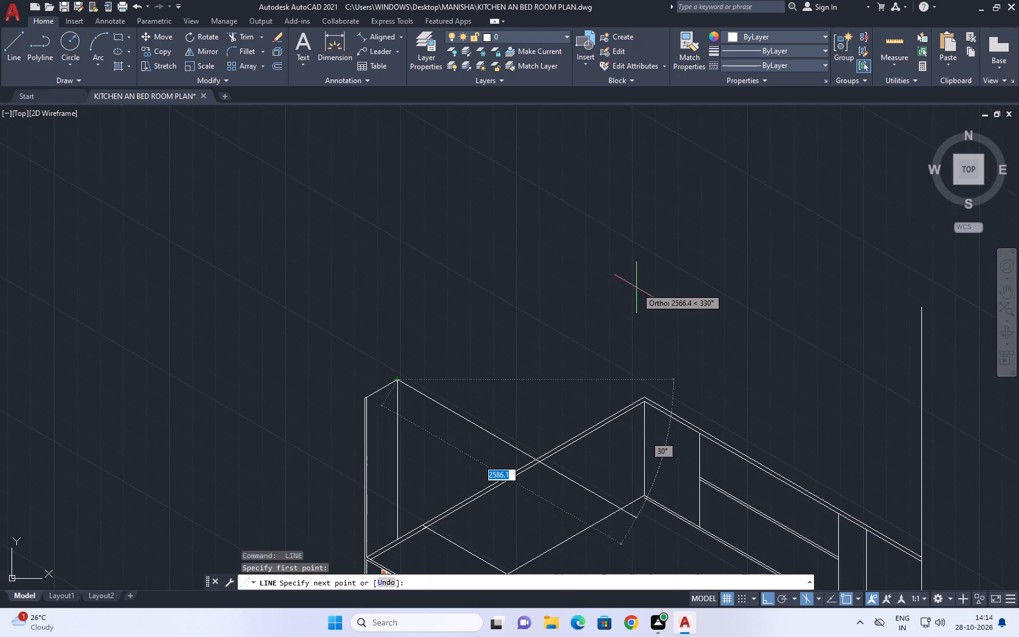
key("F5")
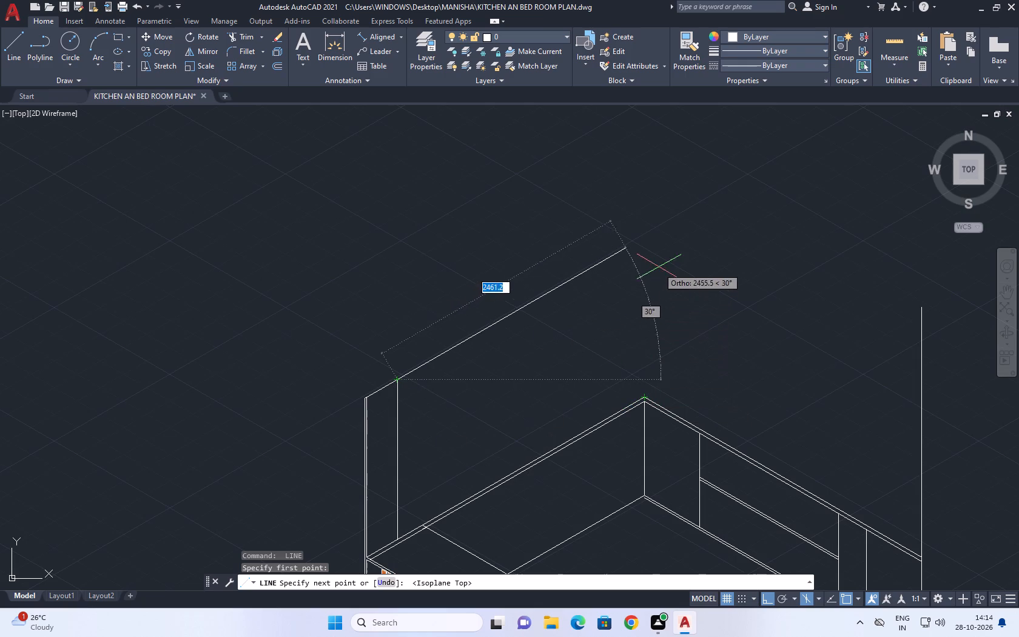
left_click(711, 224)
key("Escape")
Draw a vertical line up from the countertop's back corner, crossing the new top line.
key("space")
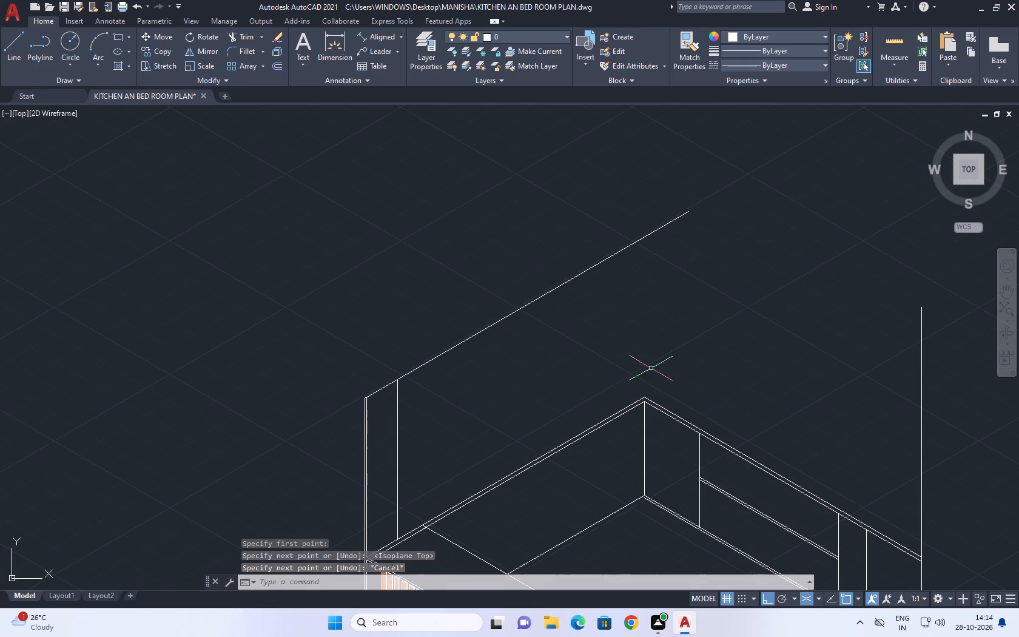
left_click(642, 397)
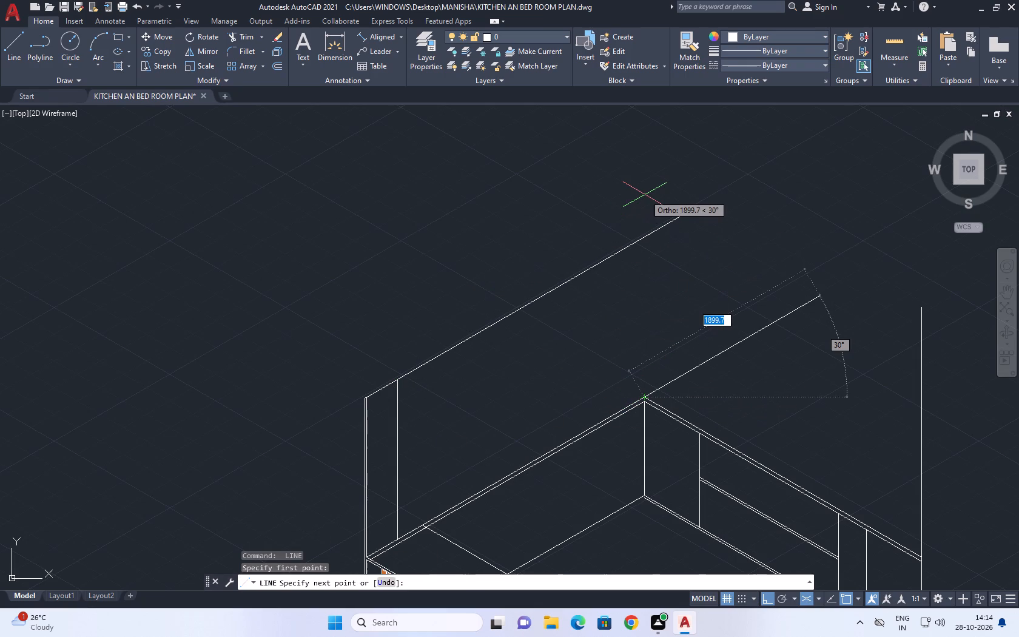
key("F5")
left_click(648, 185)
key("Escape")
Draw a top line from that crossing parallel to the 3000 side, extending past the vertical line at its open end.
middle_click_drag(650, 232, 545, 224)
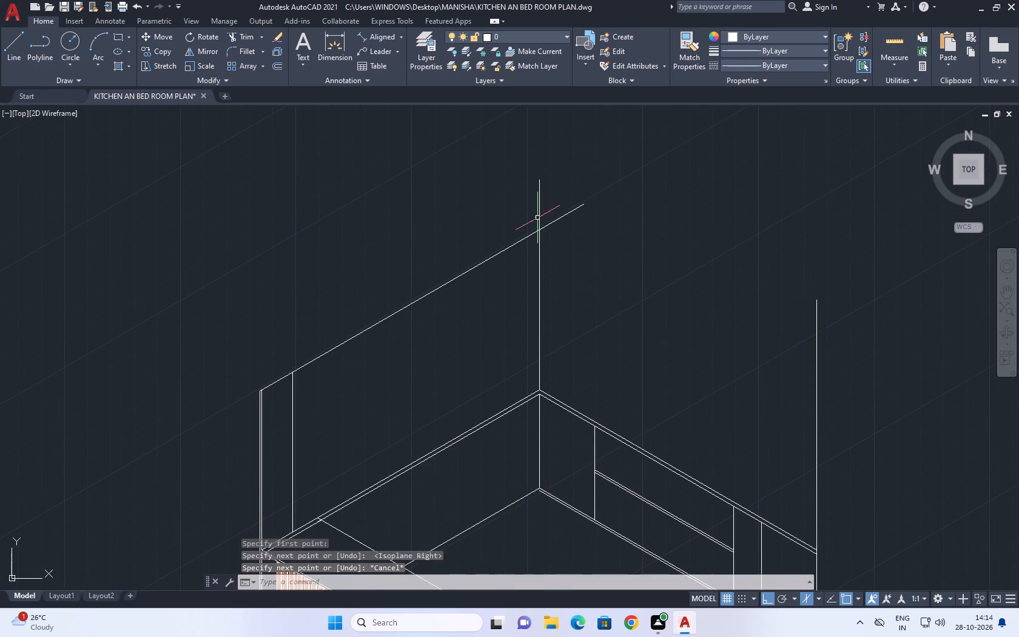
type("L")
key("space")
left_click(539, 229)
middle_click_drag(739, 318, 588, 253)
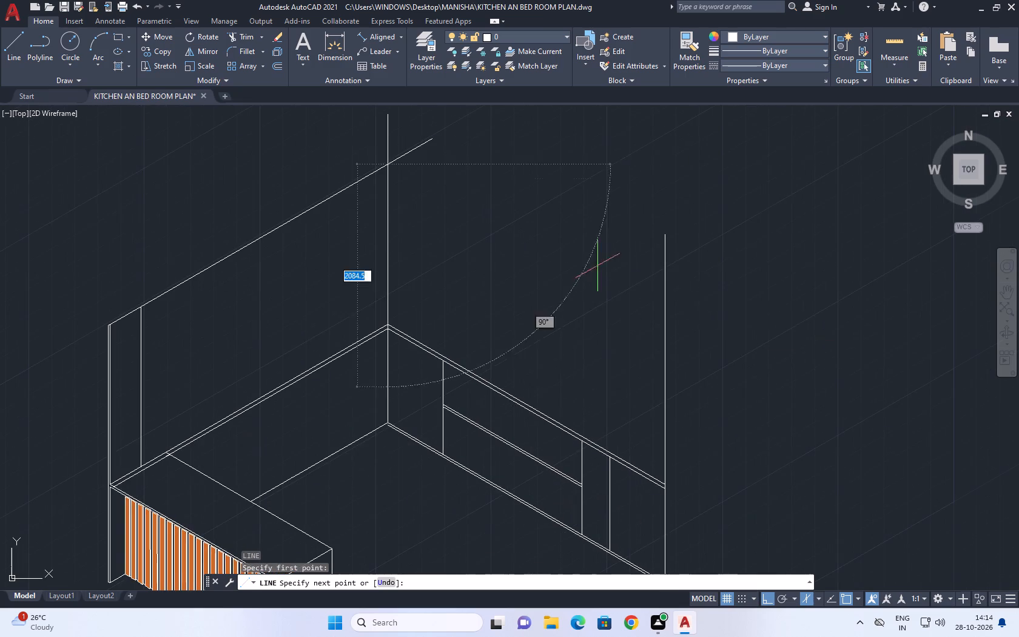
key("F5")
left_click(744, 337)
key("Escape")
Trim the overhanging ends of the two top lines and the corner vertical to close the outline above the countertop.
middle_click_drag(542, 226, 589, 291)
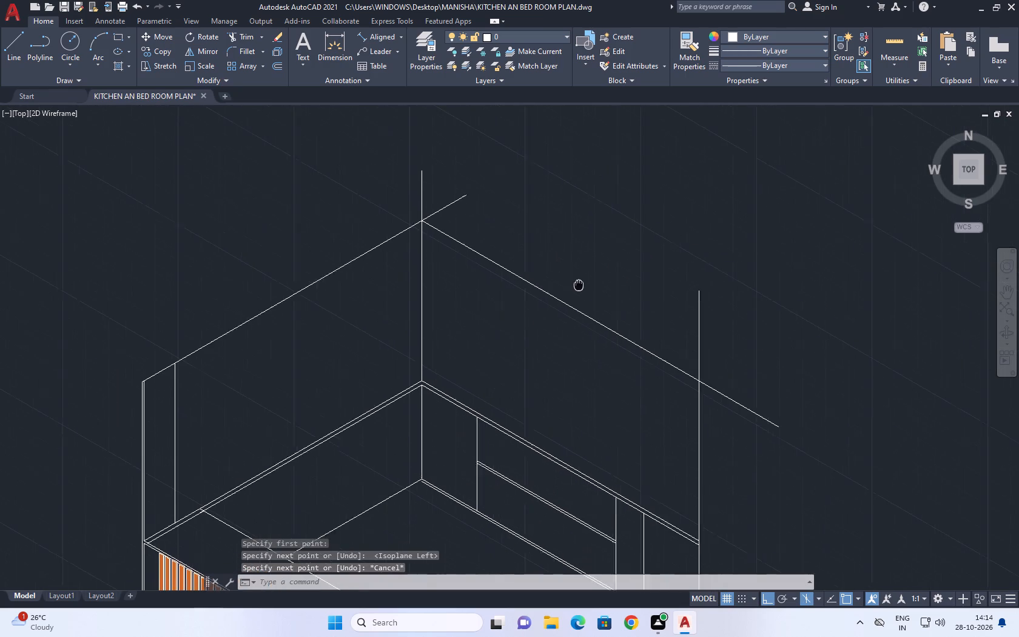
middle_click_drag(589, 291, 593, 292)
key("t")
key("r")
key("space")
left_click_drag(788, 364, 763, 354)
left_click(661, 291)
left_click(795, 369)
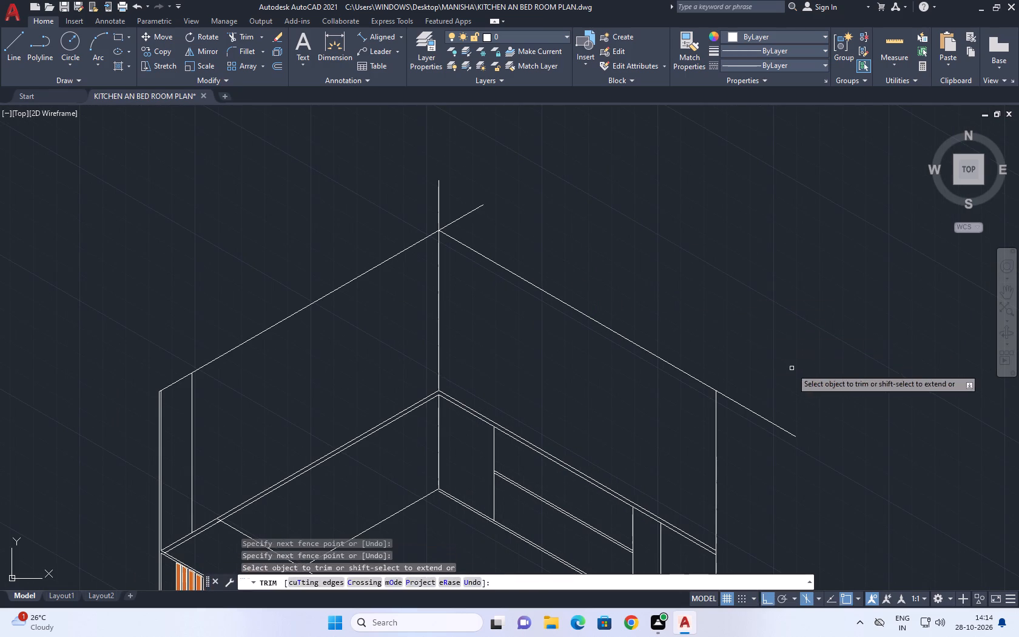
left_click_drag(748, 329, 748, 340)
left_click(749, 442)
left_click(526, 229)
left_click(415, 203)
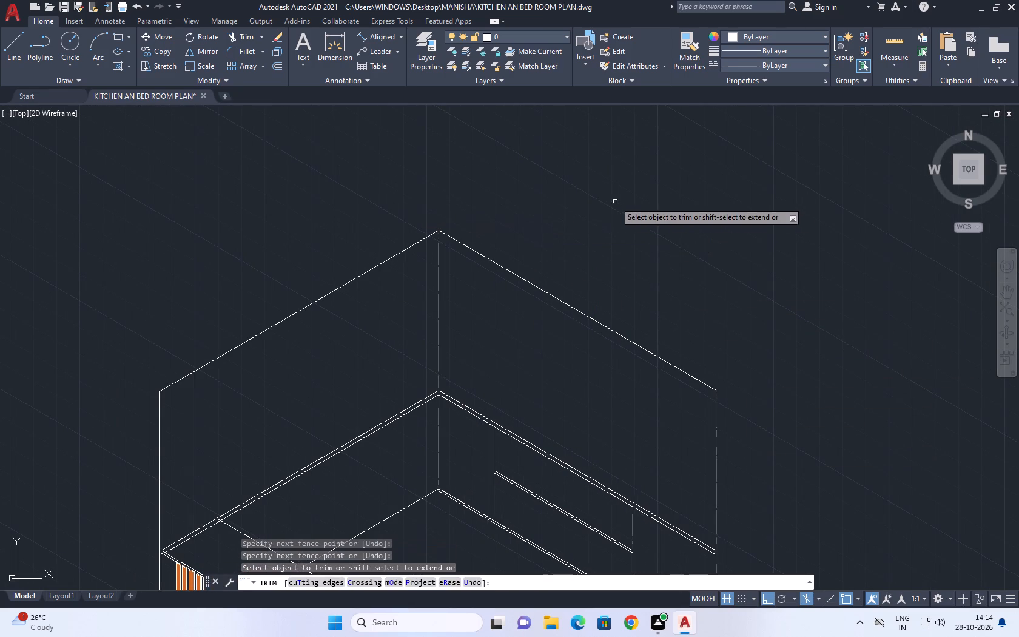
key("Escape")
Copy the top line above the 2400 side 720 straight down to mark the bottom of the wall cabinets.
scroll(664, 261, "down", 2)
middle_click_drag(554, 286, 595, 316)
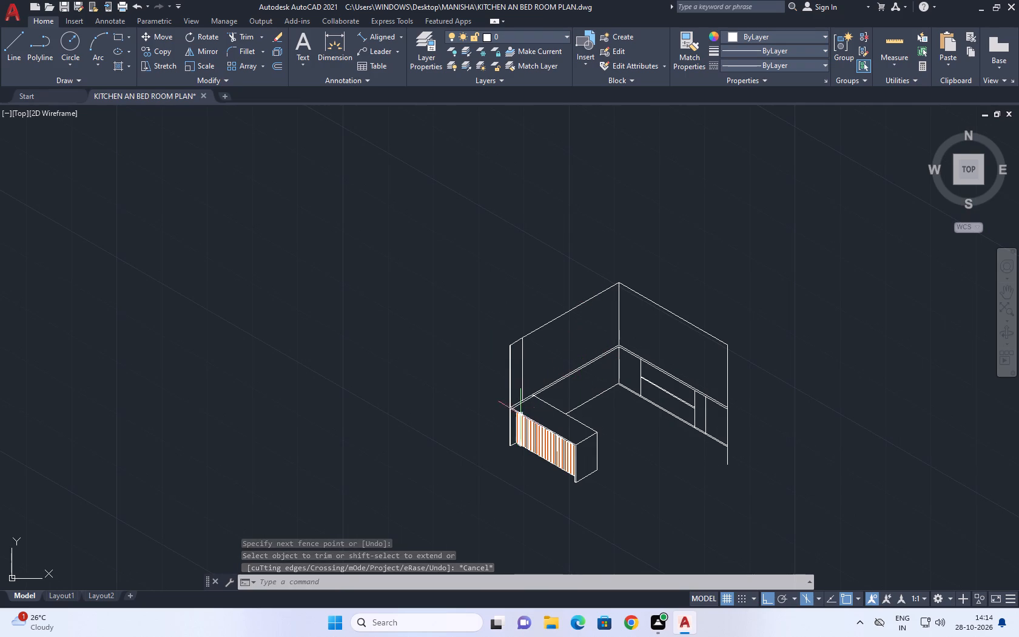
middle_click_drag(520, 414, 539, 393)
scroll(545, 366, "up", 2)
middle_click_drag(569, 299, 553, 342)
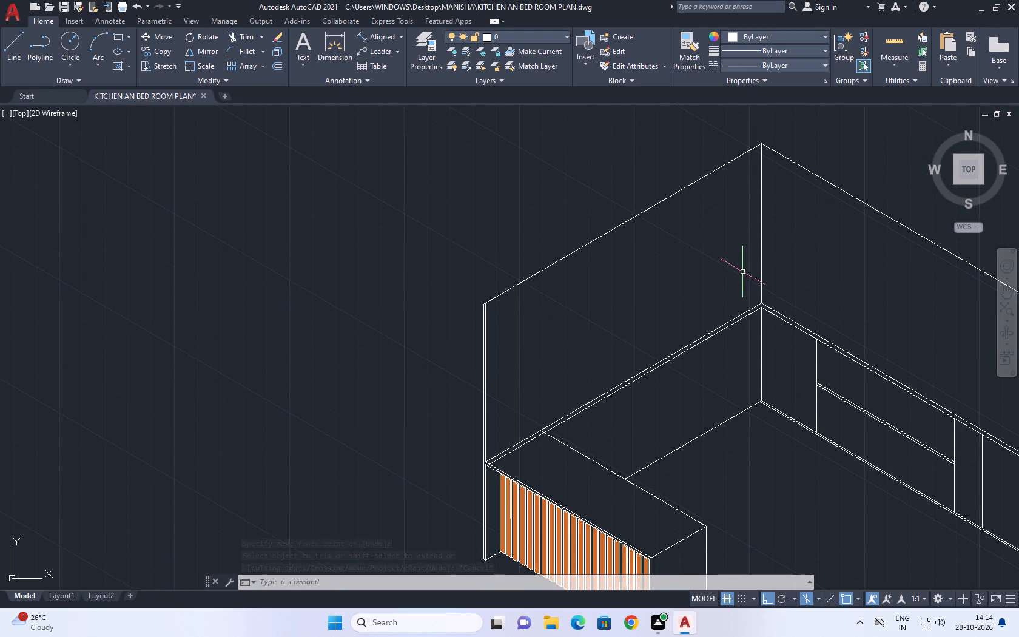
middle_click_drag(740, 259, 551, 281)
scroll(604, 276, "up", 1)
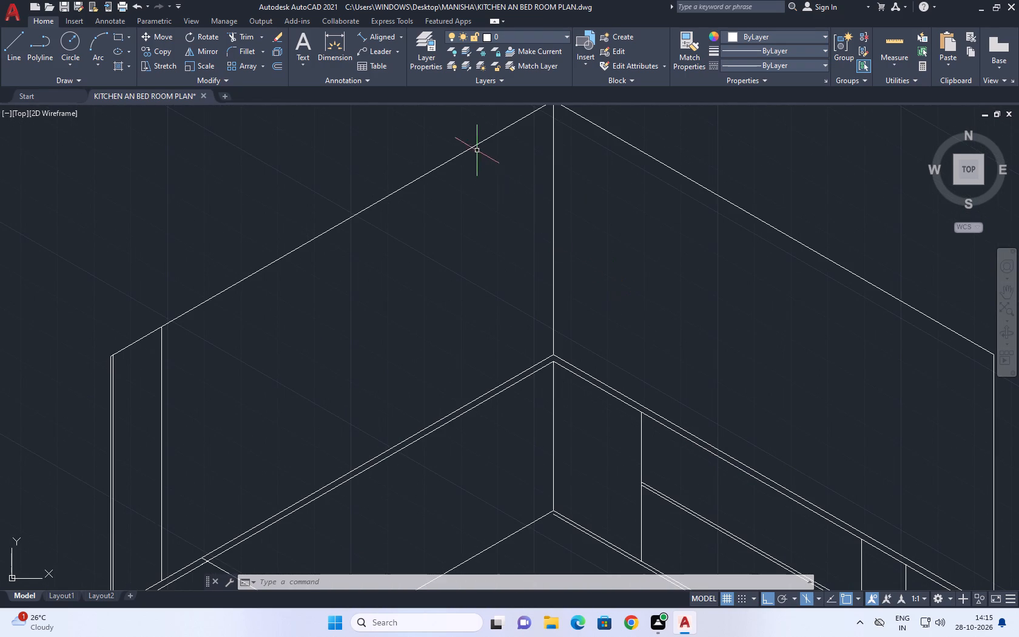
middle_click_drag(480, 183, 553, 284)
left_click_drag(509, 297, 504, 288)
left_click(470, 240)
scroll(508, 261, "down", 3)
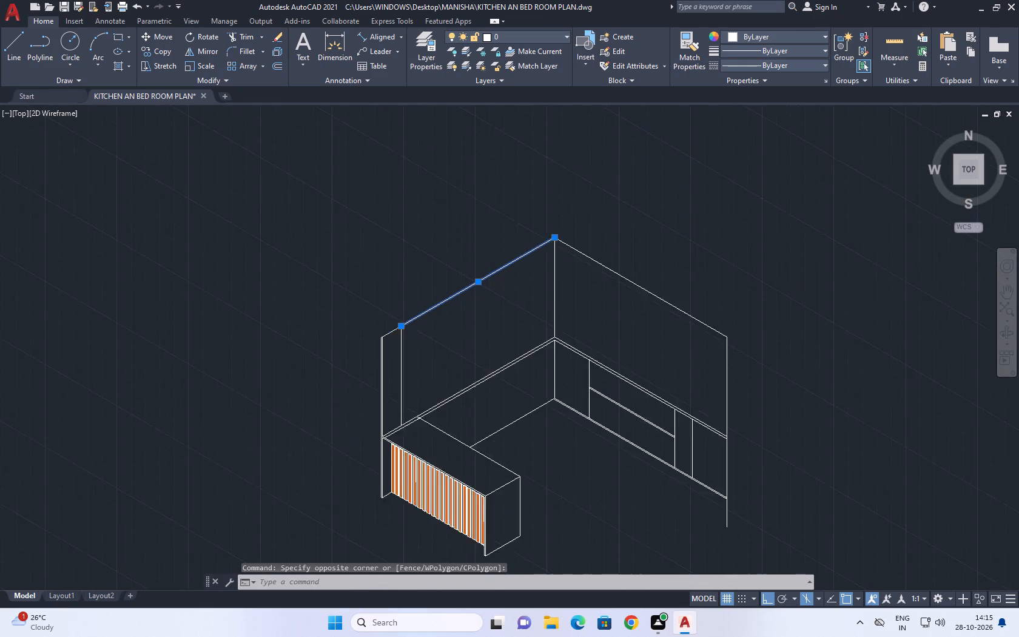
key("c")
key("o")
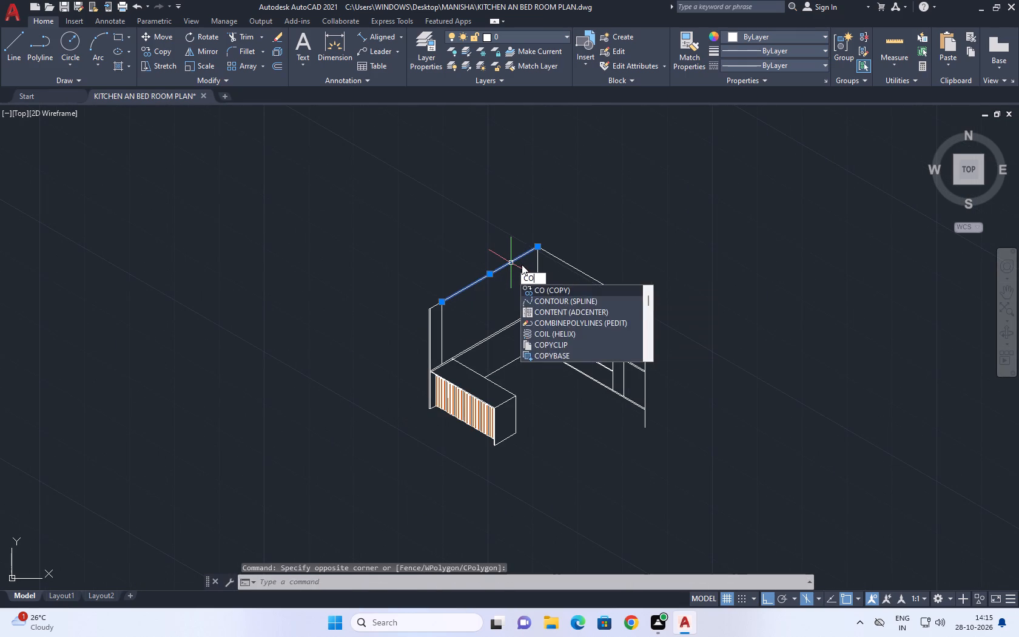
key("space")
left_click(514, 266)
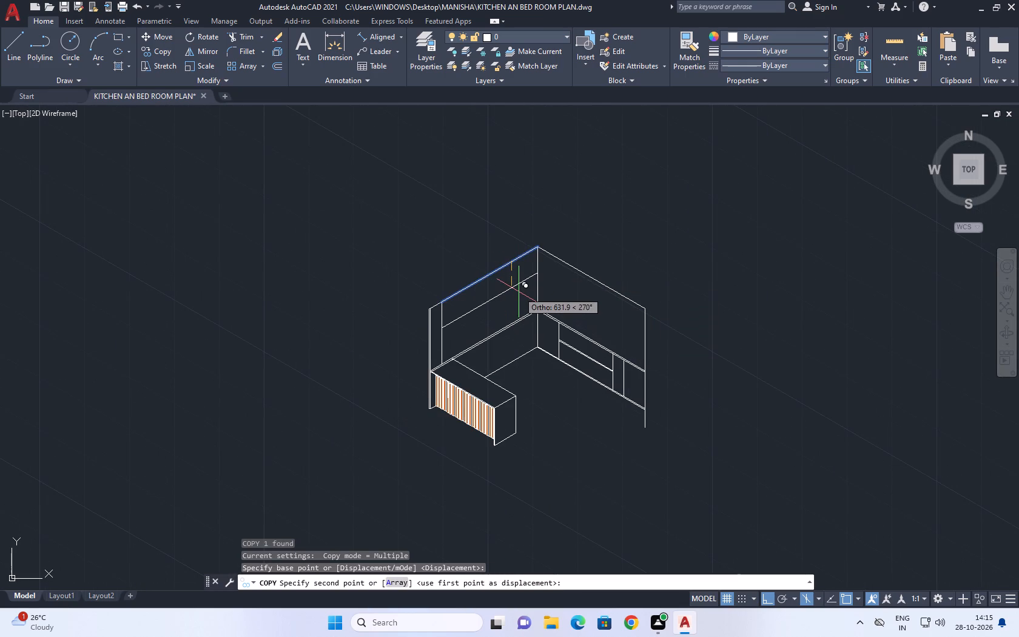
type("720")
key("Return")
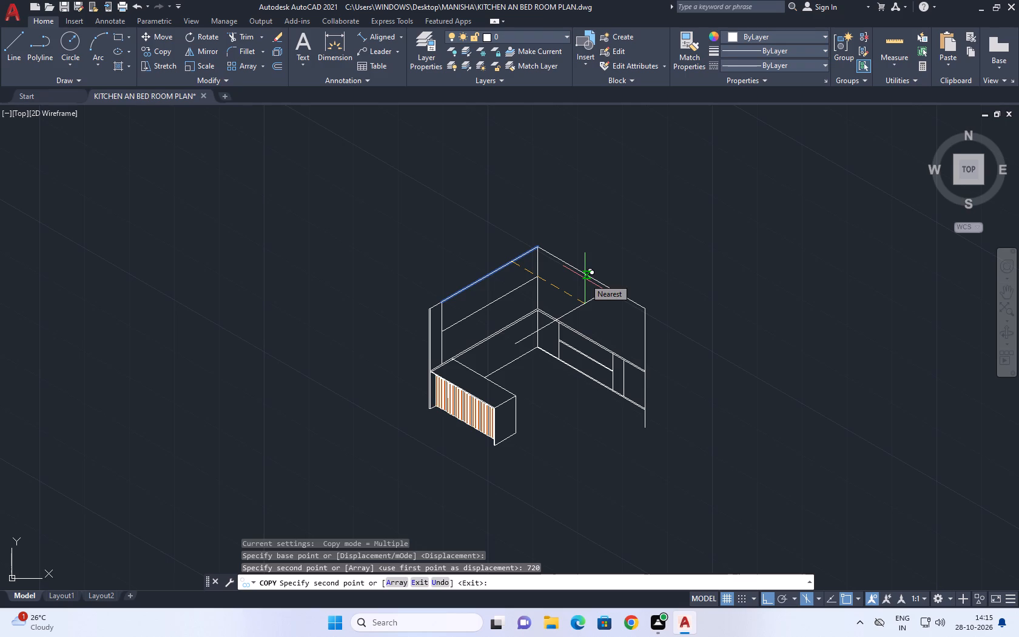
scroll(534, 292, "up", 2)
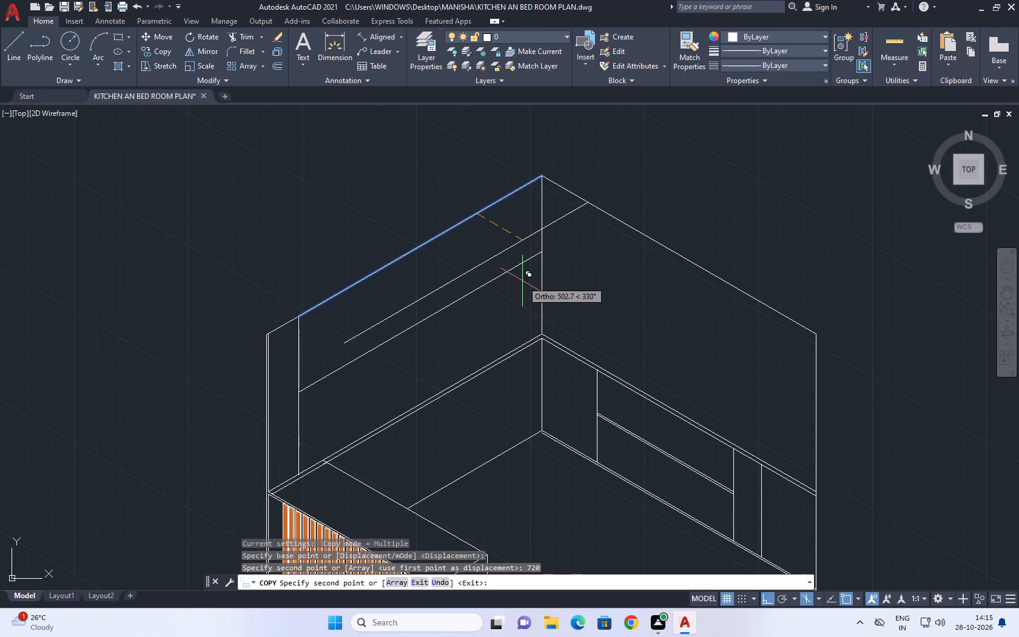
middle_click(526, 282)
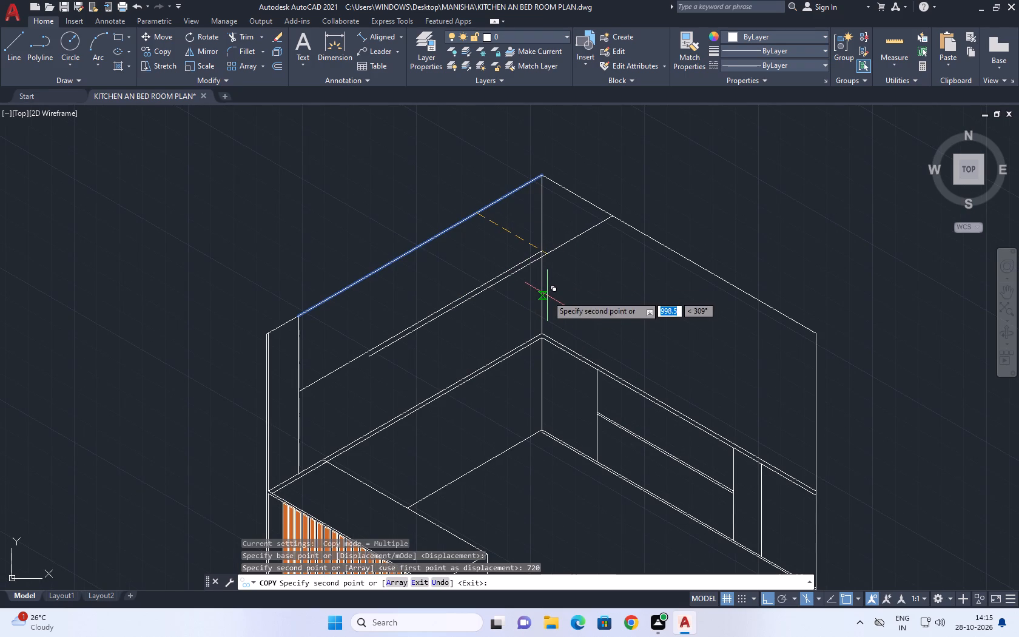
middle_click_drag(680, 362, 639, 245)
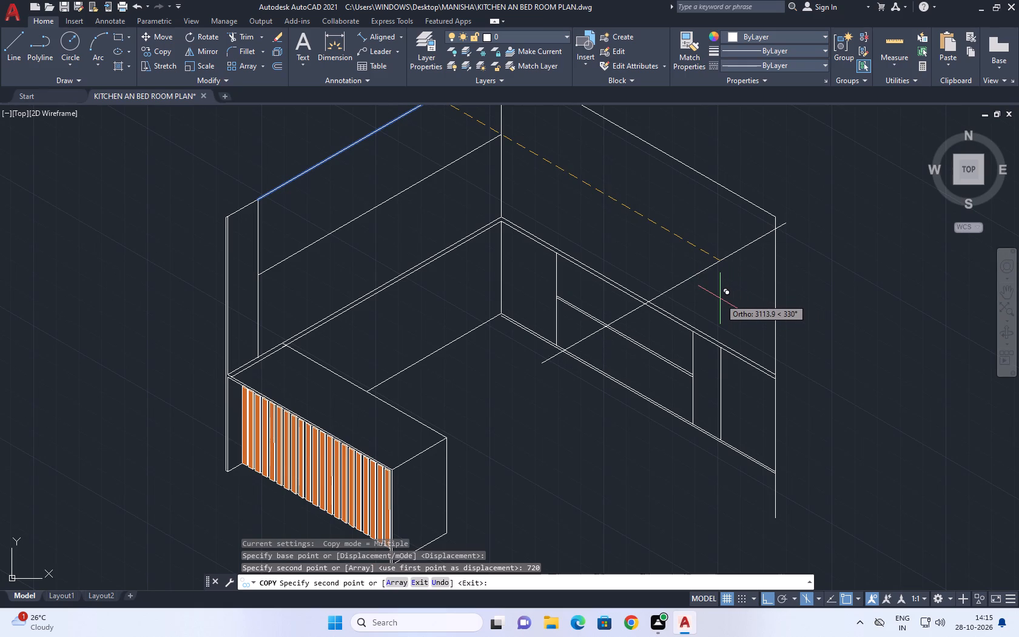
middle_click_drag(650, 260, 696, 325)
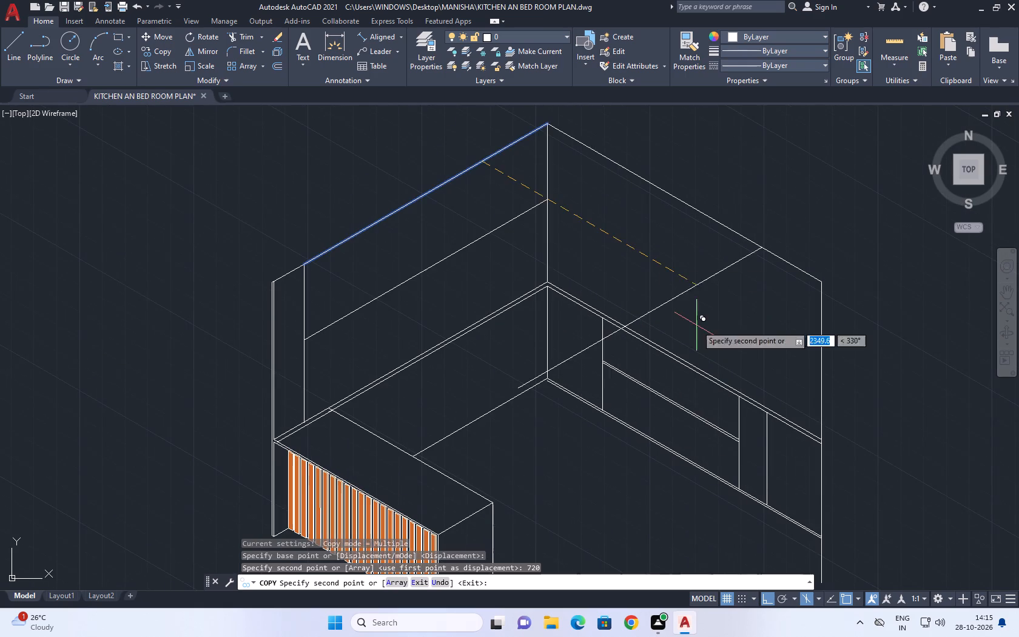
key("space")
Copy the wall cabinets' bottom line on the 2400 side 20 straight up to form a double line.
middle_click_drag(591, 283, 580, 275)
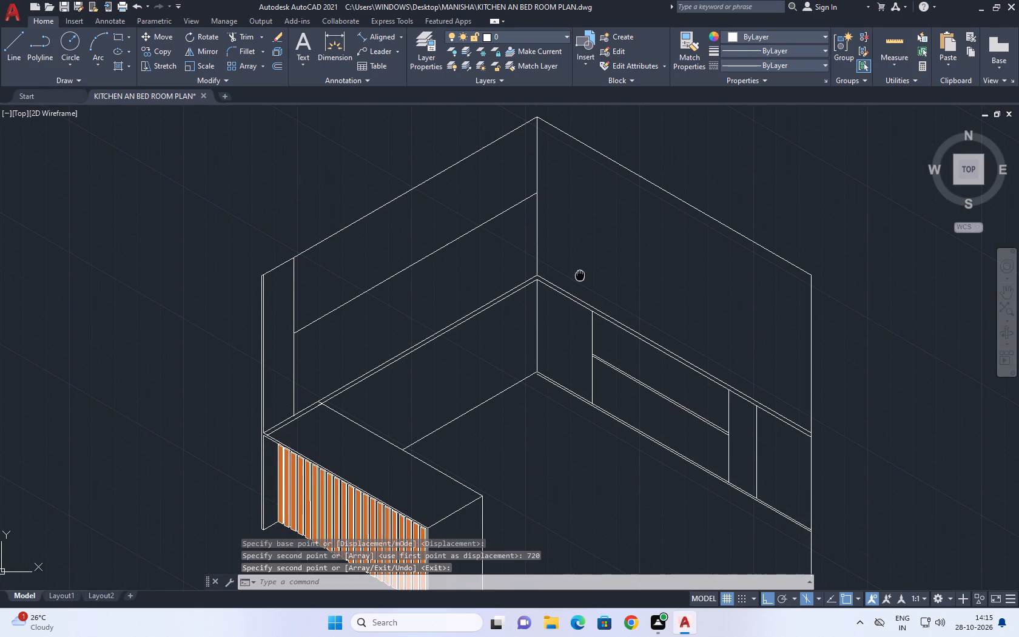
middle_click_drag(580, 275, 572, 281)
middle_click(572, 281)
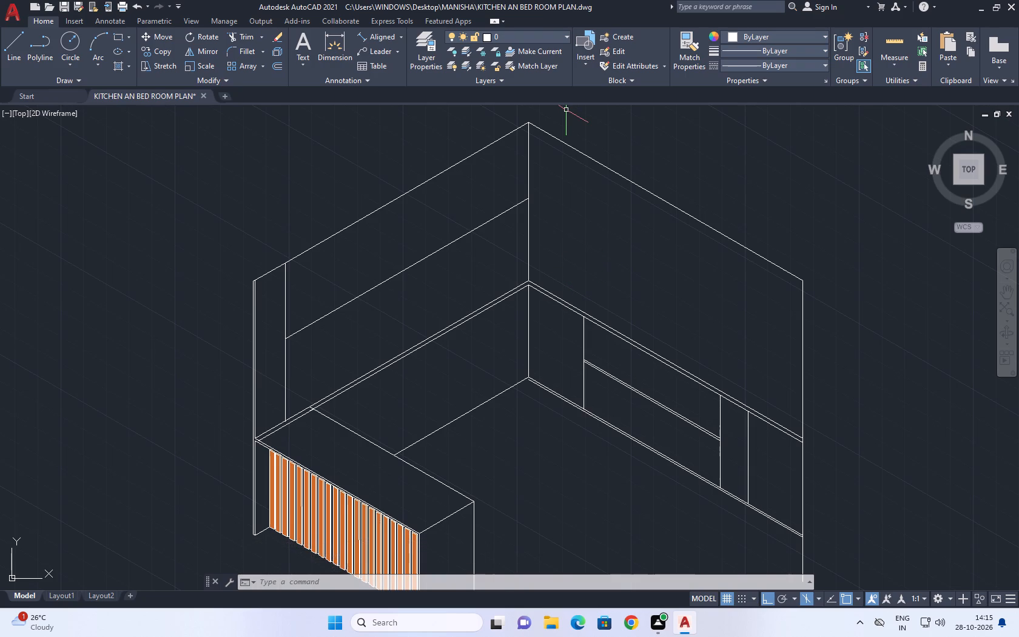
middle_click_drag(474, 183, 513, 256)
middle_click(513, 256)
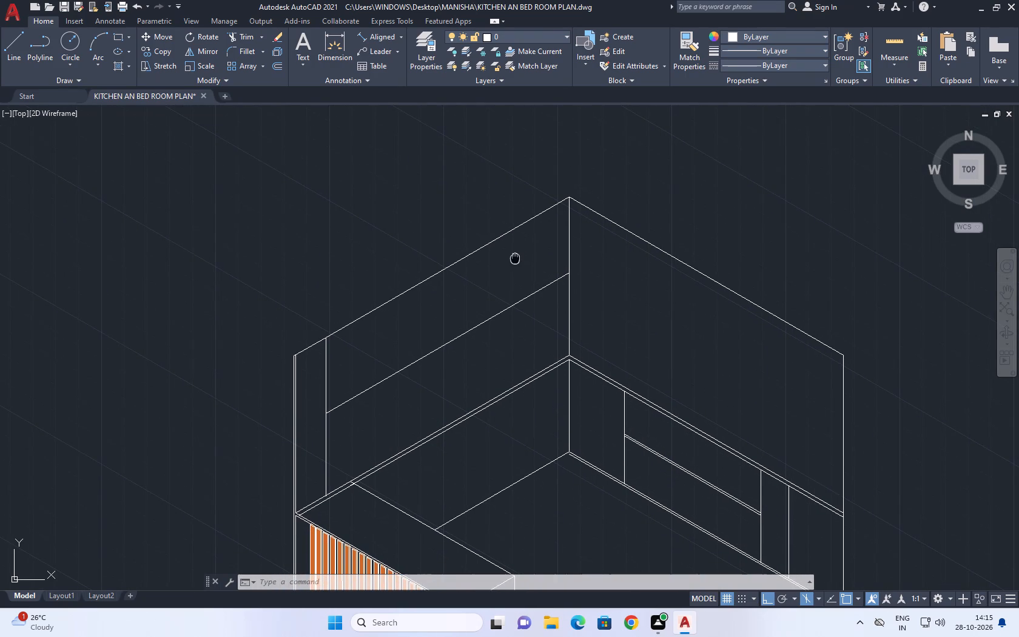
middle_click_drag(495, 308, 560, 355)
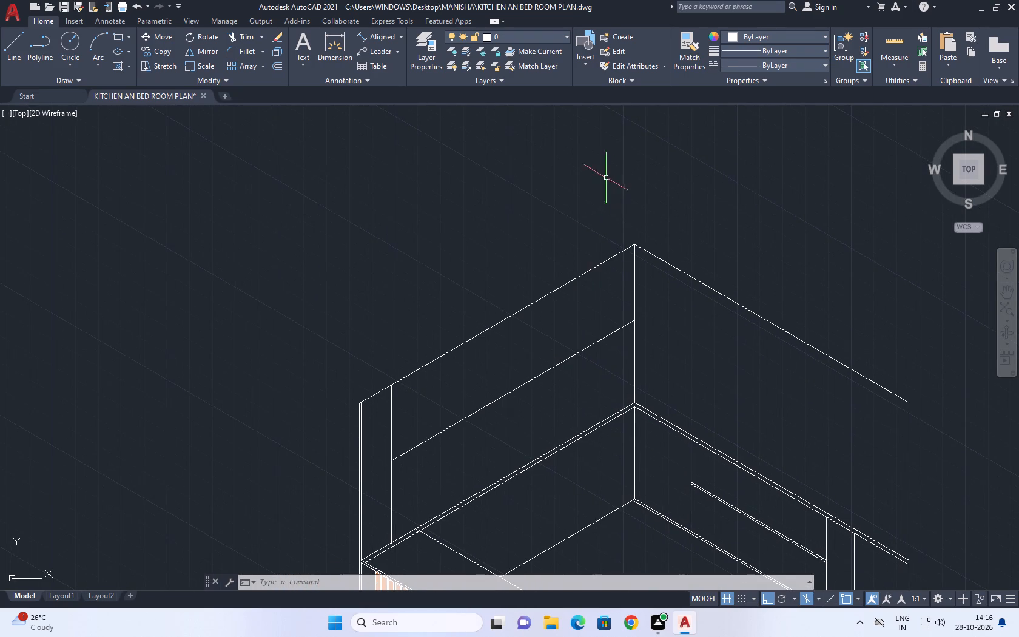
middle_click_drag(496, 423, 493, 345)
scroll(447, 317, "up", 2)
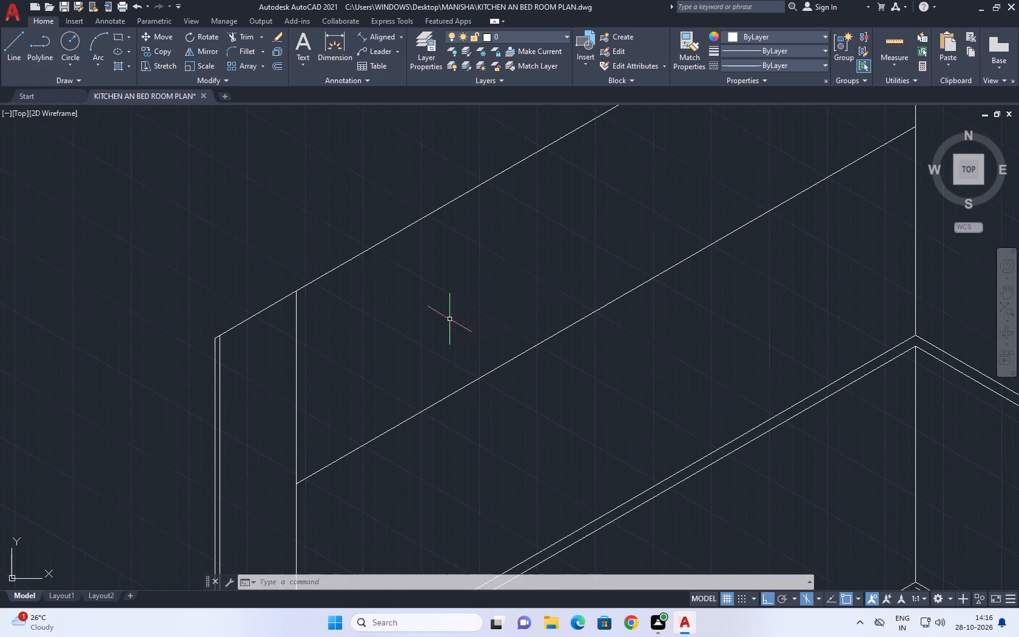
left_click(511, 360)
left_click(499, 346)
left_click(493, 394)
type("SO")
key("BackSpace")
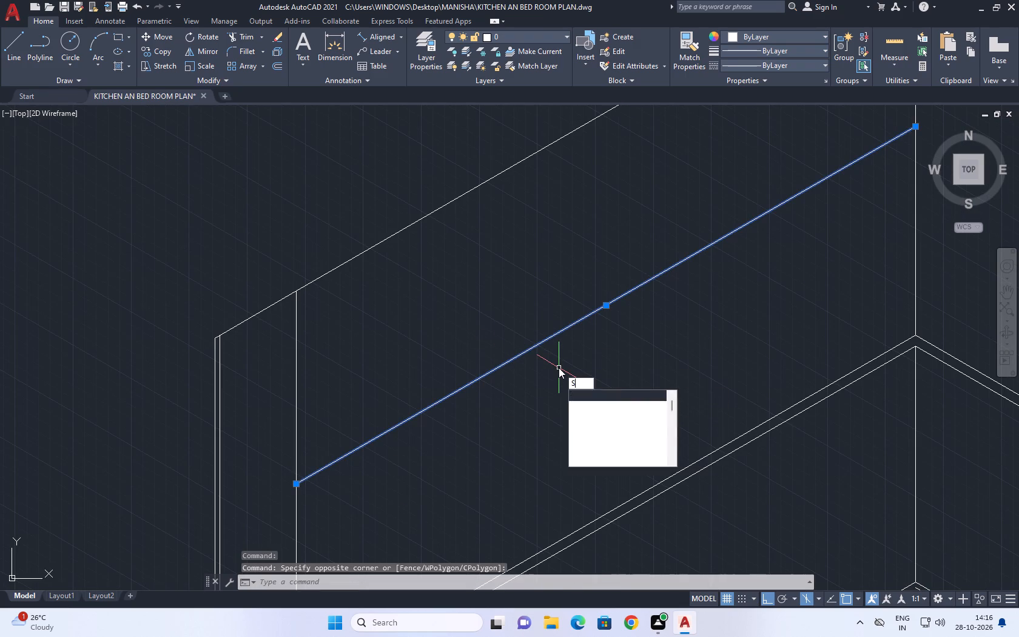
key("BackSpace")
type("CO")
key("space")
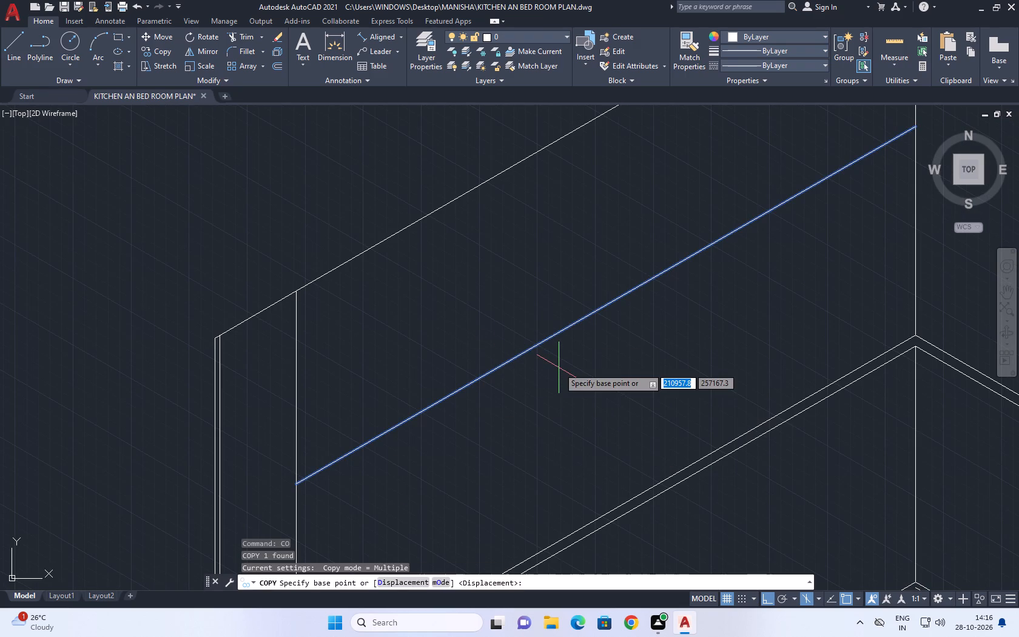
middle_click_drag(551, 369, 552, 321)
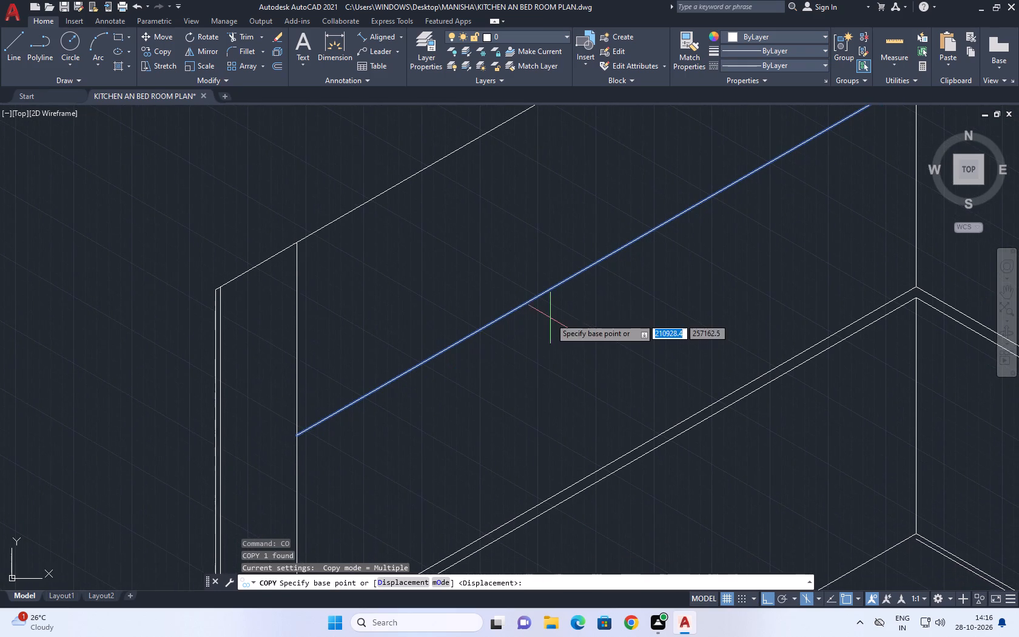
middle_click_drag(550, 309, 558, 340)
left_click(538, 329)
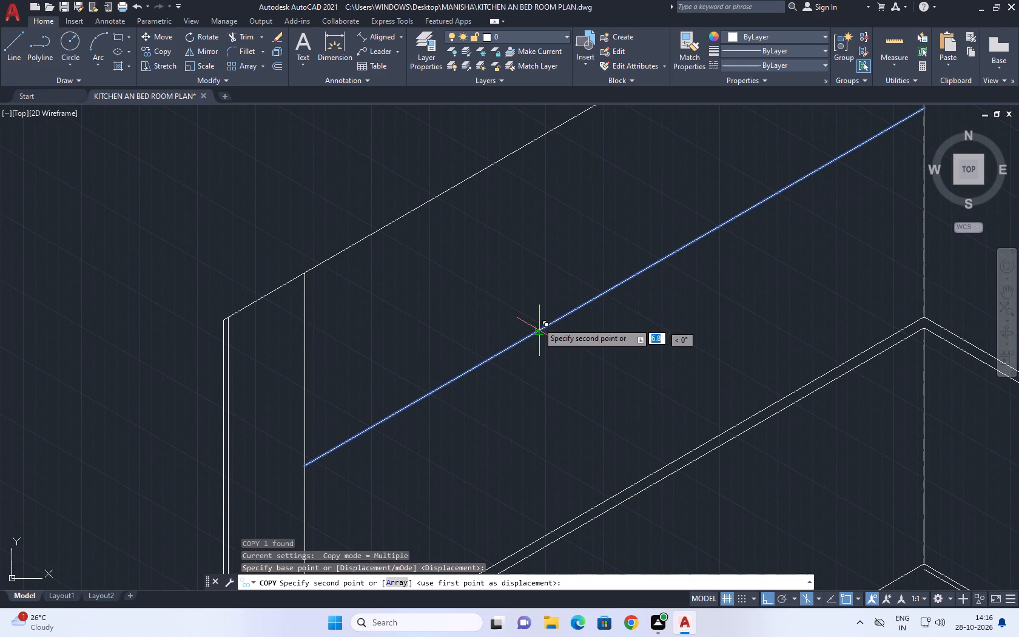
type("20")
key("Return")
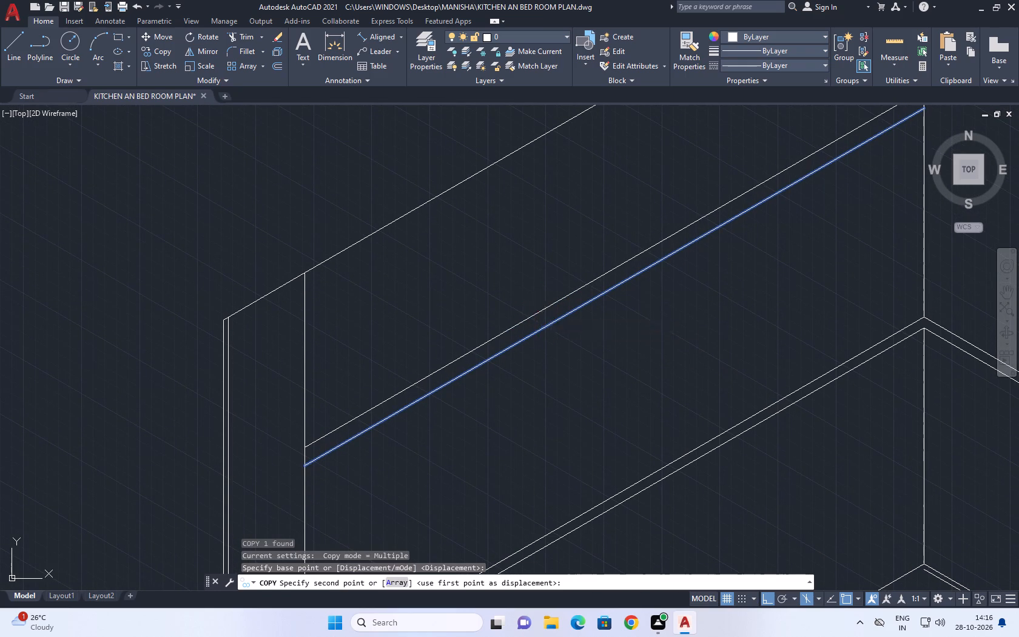
right_click(527, 258)
left_click(559, 274)
Copy the top line above the 2400 side 20 straight down to form a double line.
middle_click_drag(456, 190, 477, 309)
left_click(490, 323)
left_click(458, 285)
left_click(156, 51)
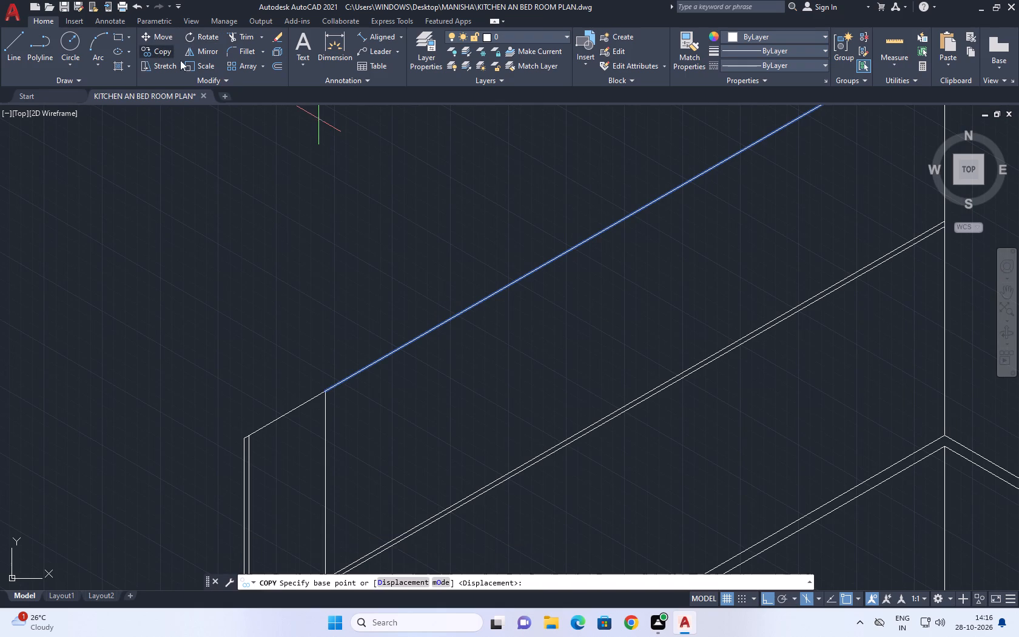
left_click(639, 246)
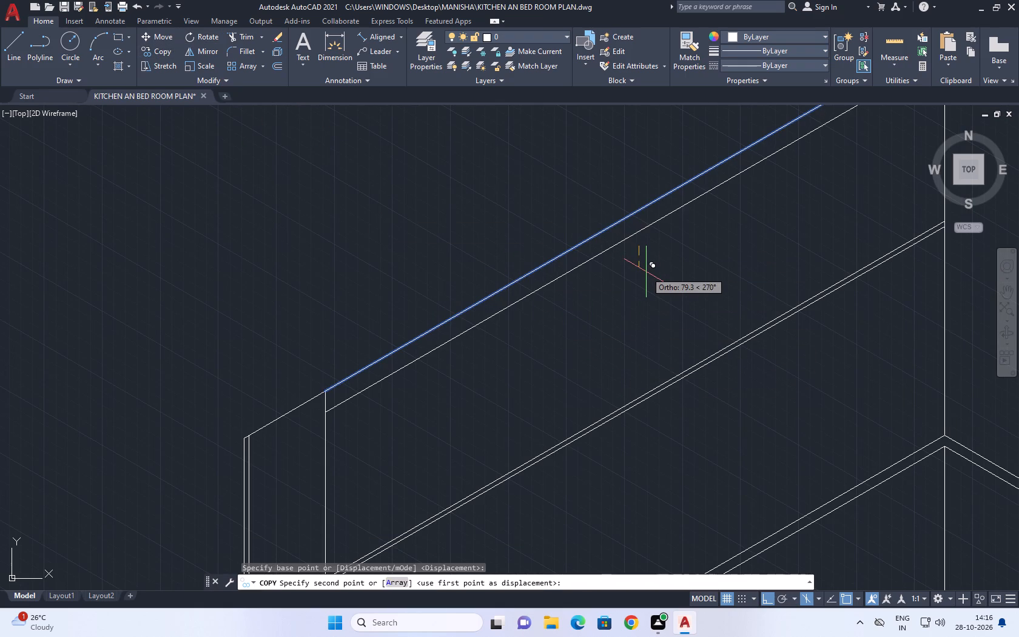
type("20")
key("Return")
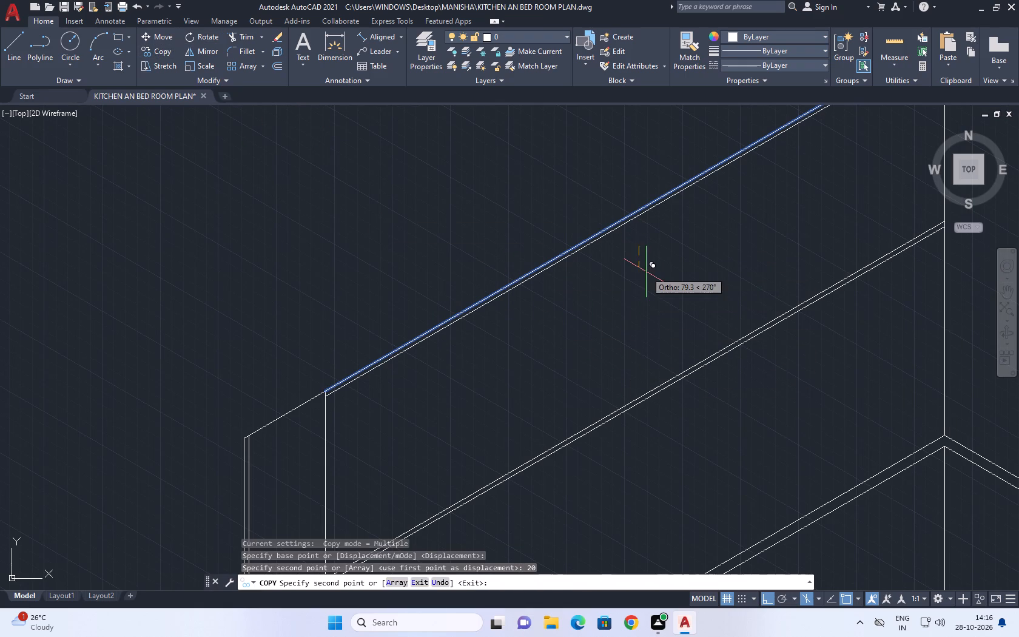
right_click(522, 222)
left_click(554, 245)
Examine the double lines of the wall cabinets along the 2400 side and at the wall corner.
scroll(477, 269, "down", 3)
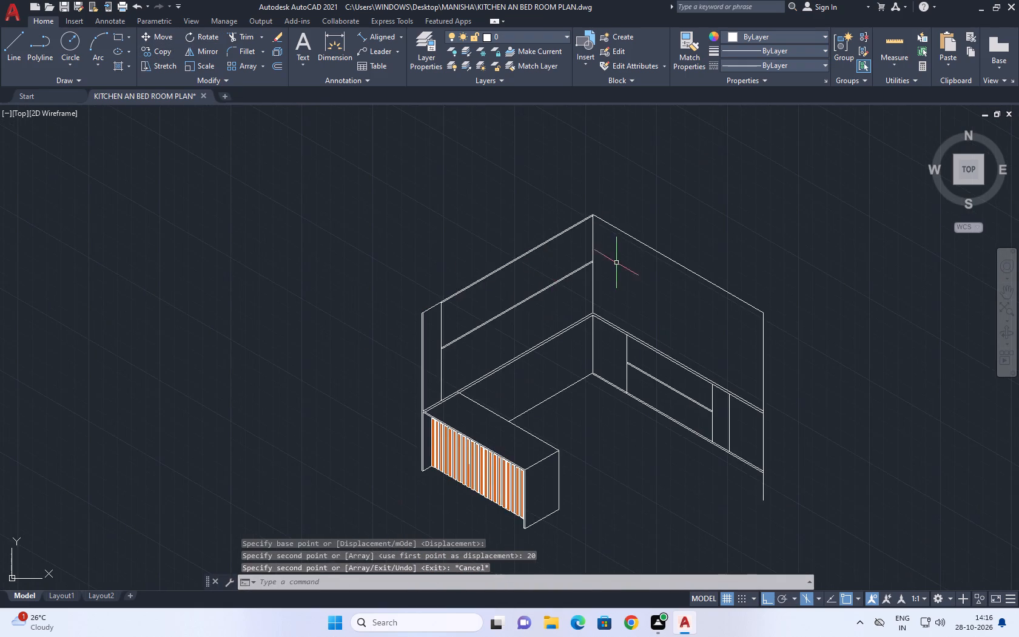
scroll(602, 243, "up", 3)
middle_click_drag(581, 167, 443, 213)
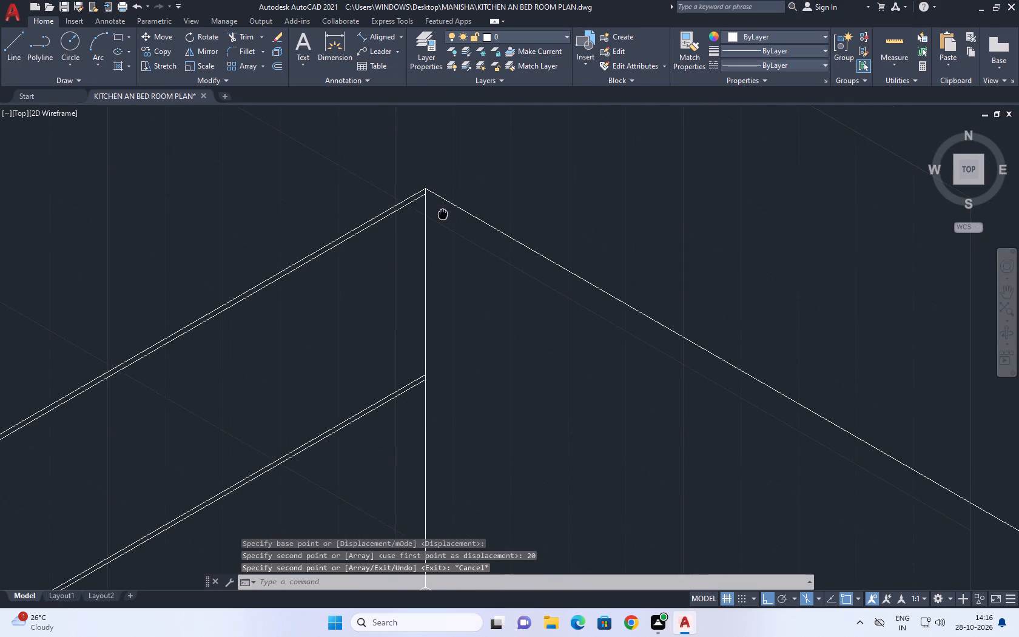
middle_click_drag(443, 213, 451, 226)
scroll(469, 240, "down", 2)
middle_click_drag(587, 295, 599, 271)
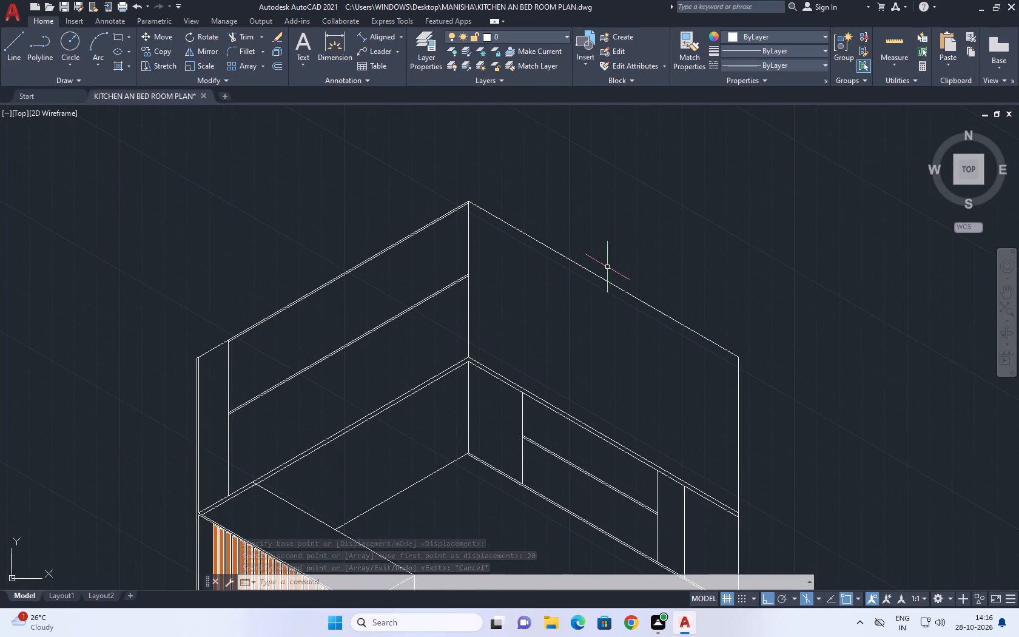
middle_click_drag(511, 290, 541, 278)
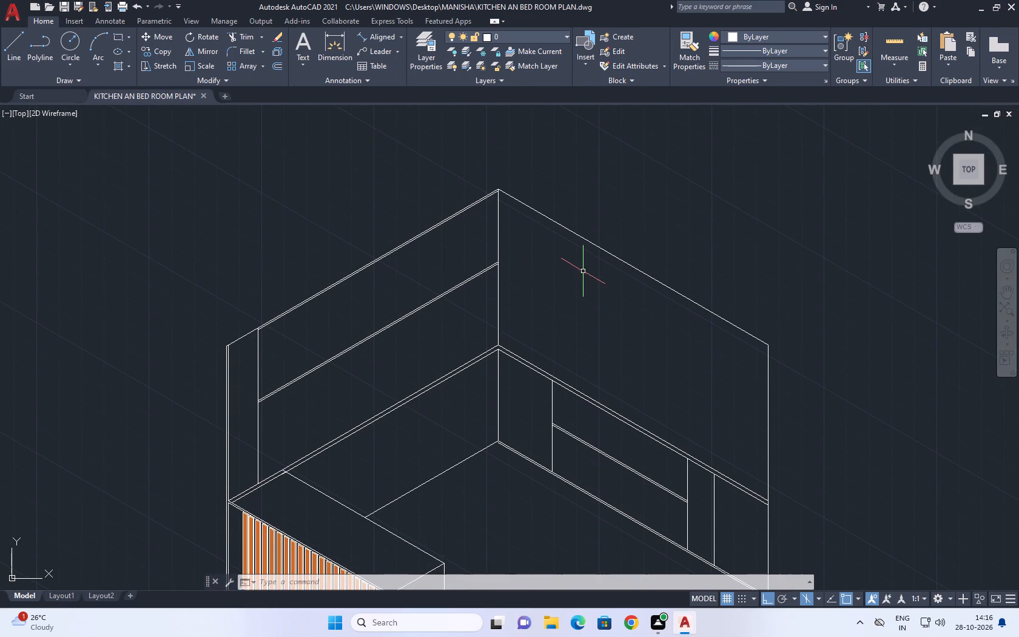
middle_click_drag(553, 207, 567, 234)
middle_click_drag(332, 396, 403, 381)
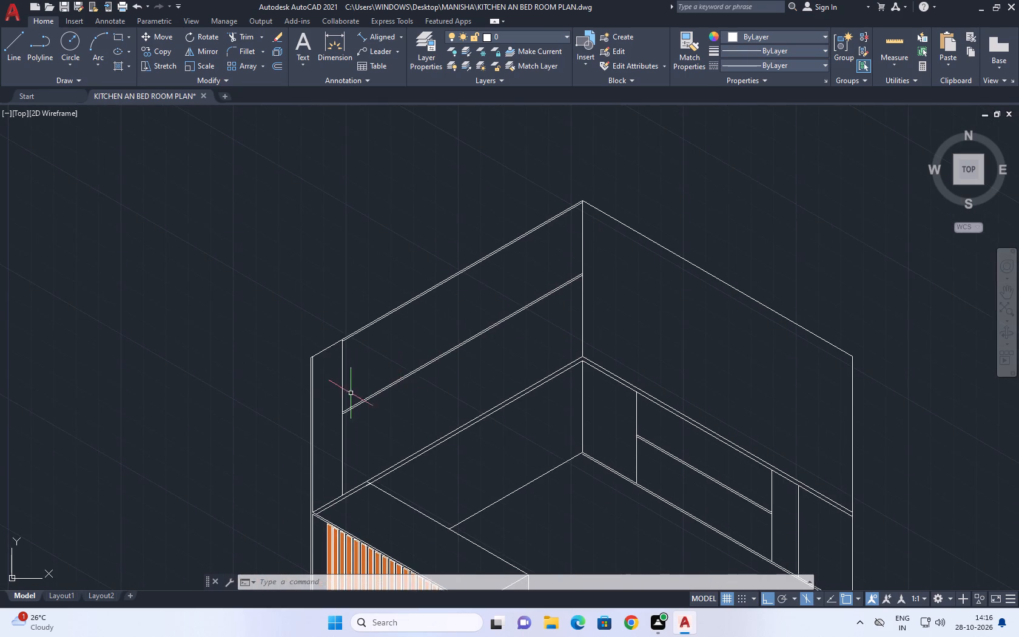
Erase the upper line of the double line along the wall cabinets' bottom on the 2400 side.
scroll(338, 396, "up", 1)
middle_click_drag(353, 380, 343, 384)
middle_click_drag(522, 345, 457, 374)
scroll(234, 237, "up", 1)
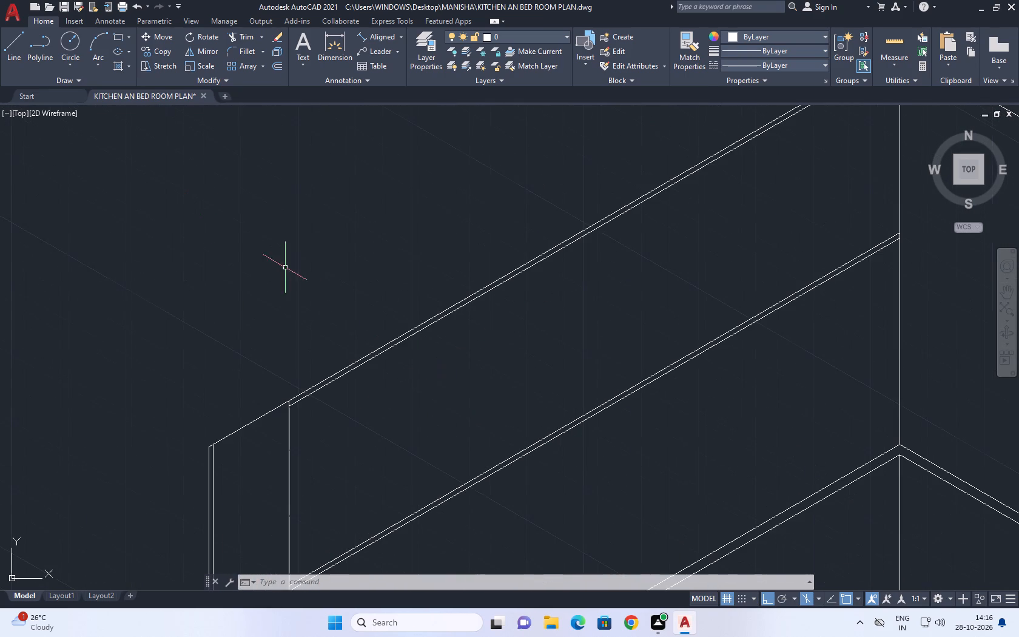
scroll(507, 454, "up", 2)
left_click(514, 461)
right_click(497, 367)
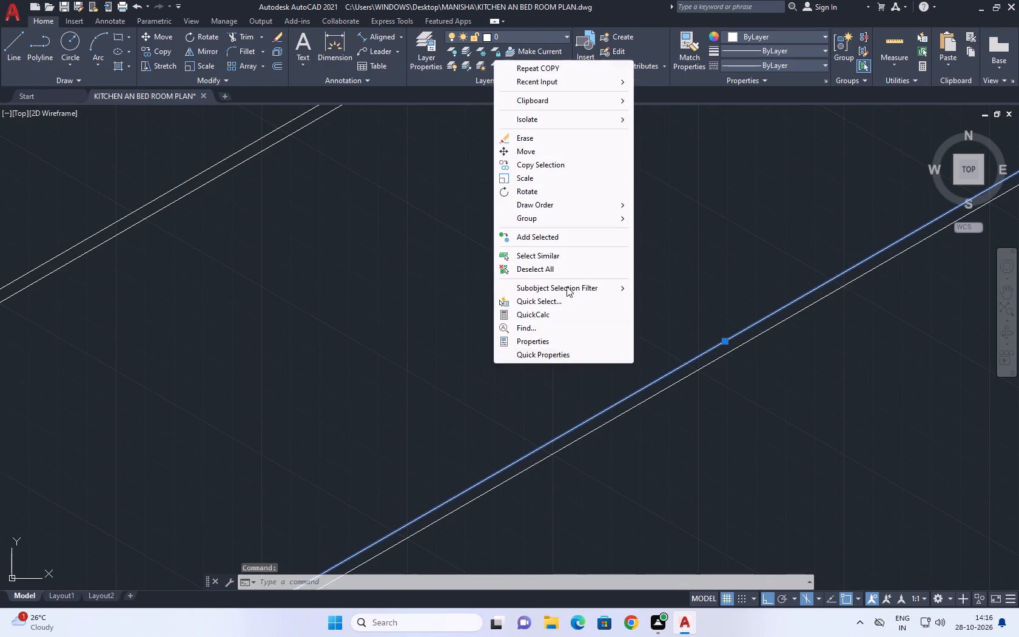
left_click(548, 143)
scroll(606, 360, "down", 3)
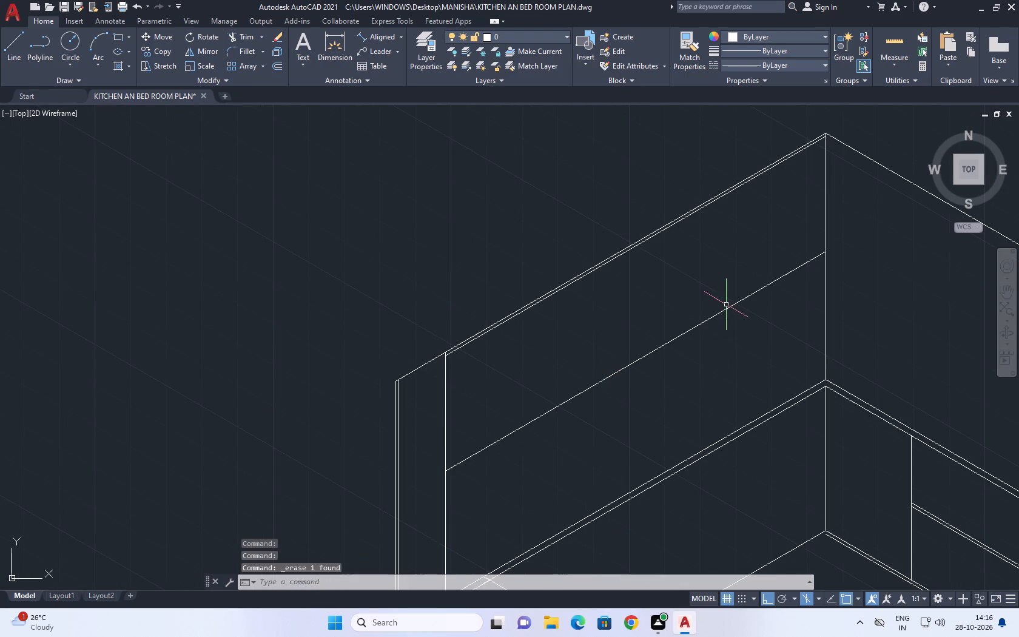
From the wall cabinets' bottom line, draw a line about 340 long sloping slightly above it, followed by a 20-high vertical.
middle_click_drag(726, 305, 589, 347)
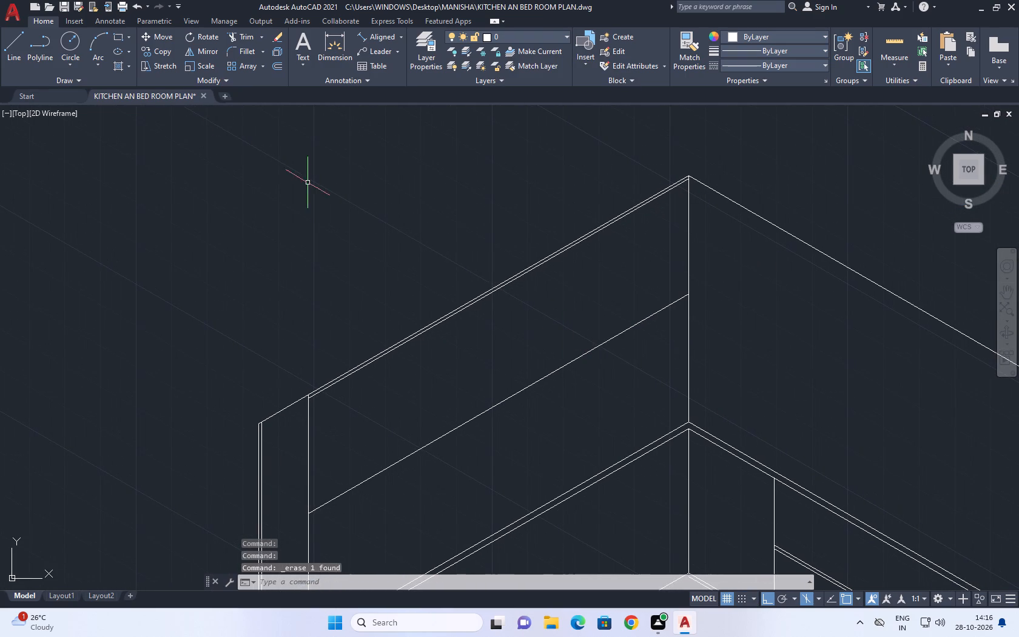
left_click(13, 43)
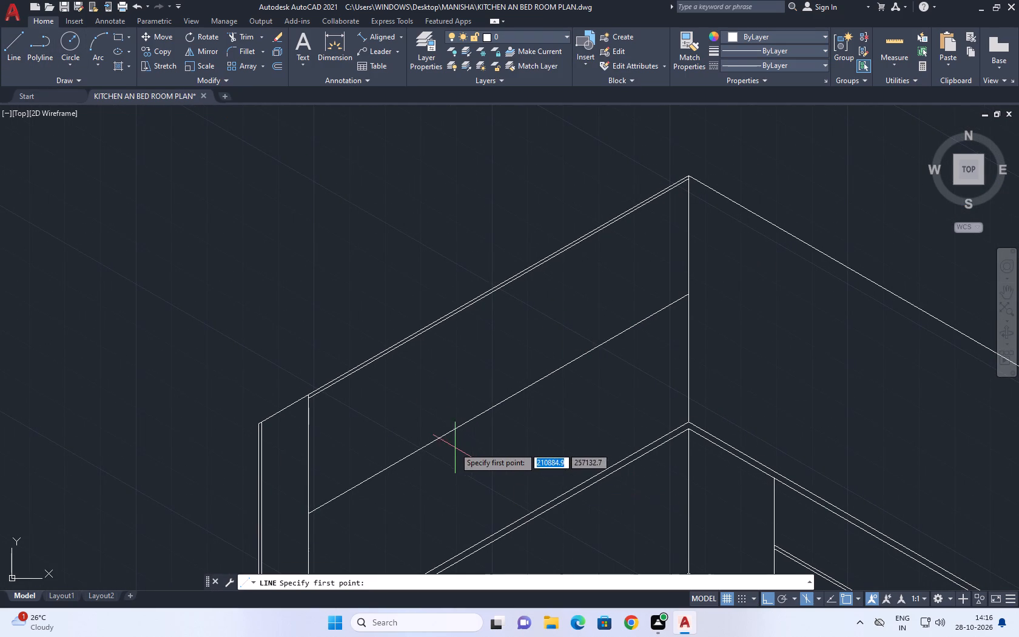
scroll(448, 445, "up", 1)
left_click(437, 431)
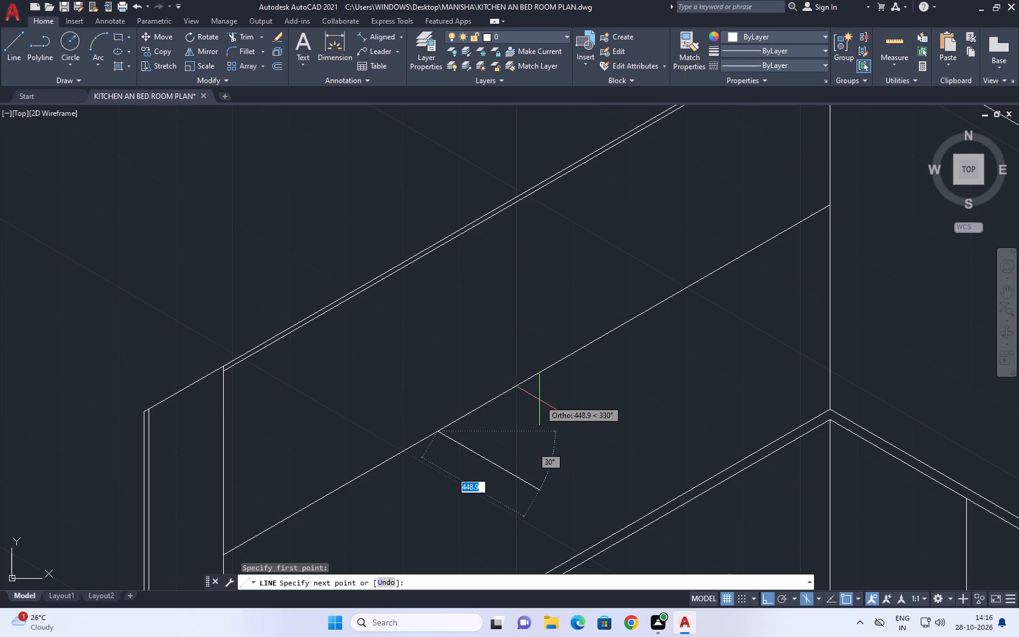
key("F5")
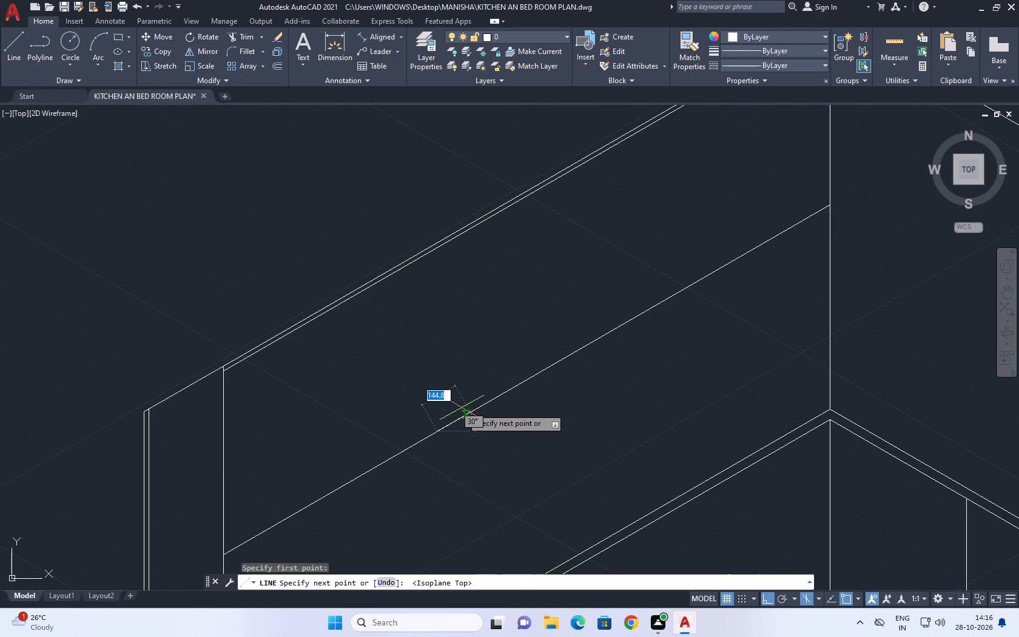
key("F8")
scroll(462, 408, "up", 1)
middle_click_drag(527, 374, 479, 395)
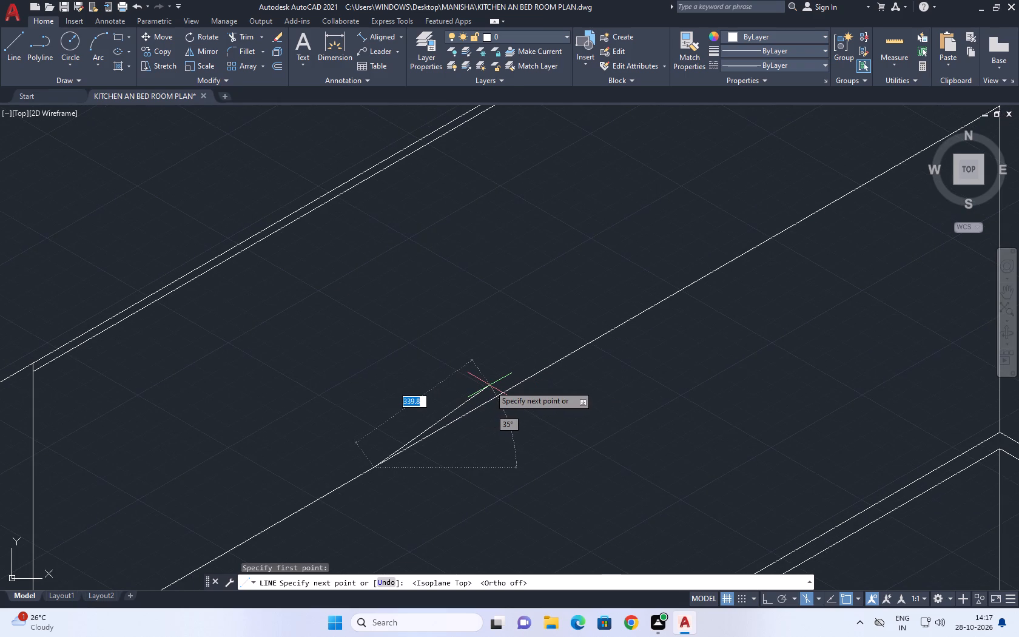
left_click(490, 389)
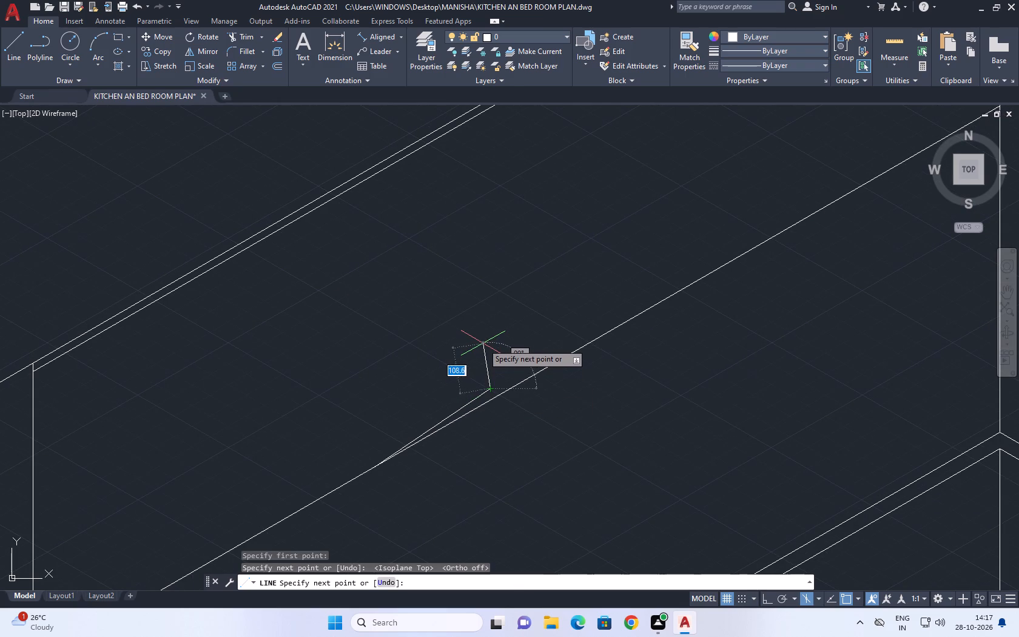
key("F8")
key("F5")
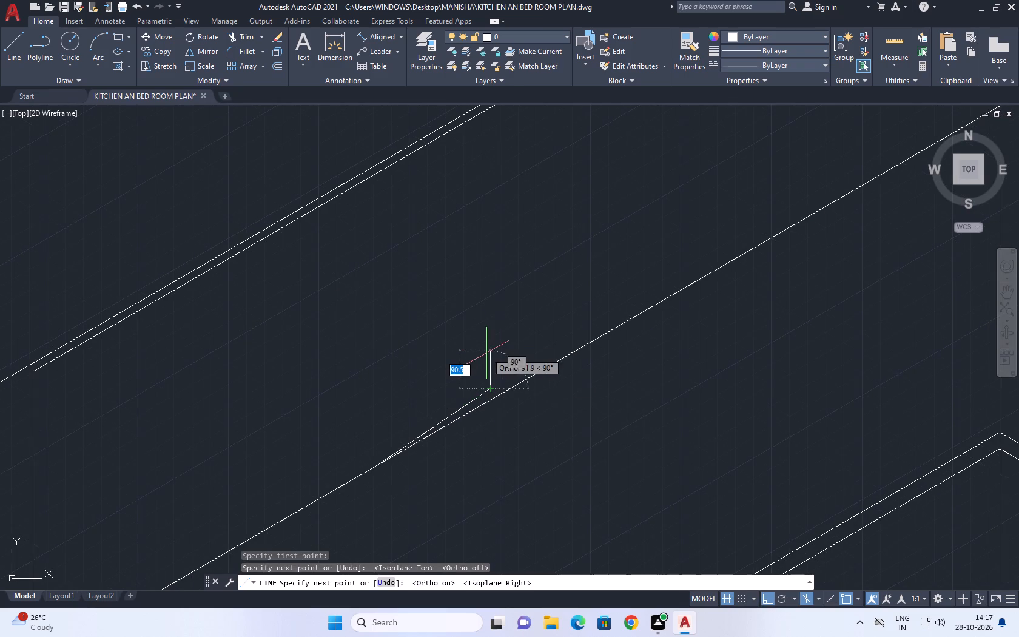
middle_click_drag(490, 351, 436, 394)
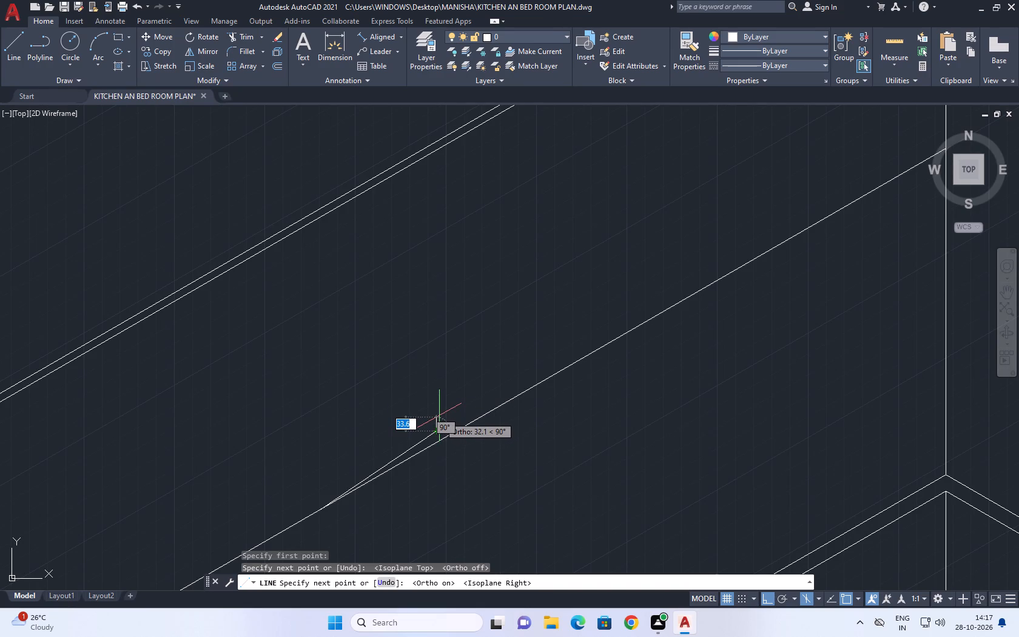
type("20")
key("Return")
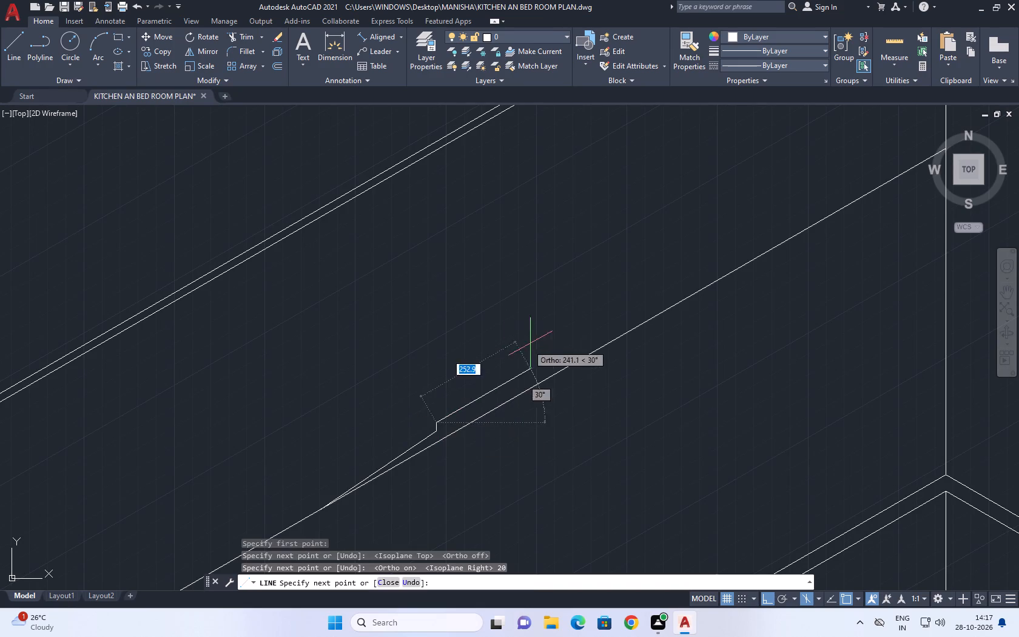
Continue with a line about 535 long parallel to the 2400 side and a vertical about 95 down across the cabinets' bottom line.
middle_click_drag(593, 307, 298, 391)
middle_click_drag(358, 380, 398, 360)
middle_click(399, 359)
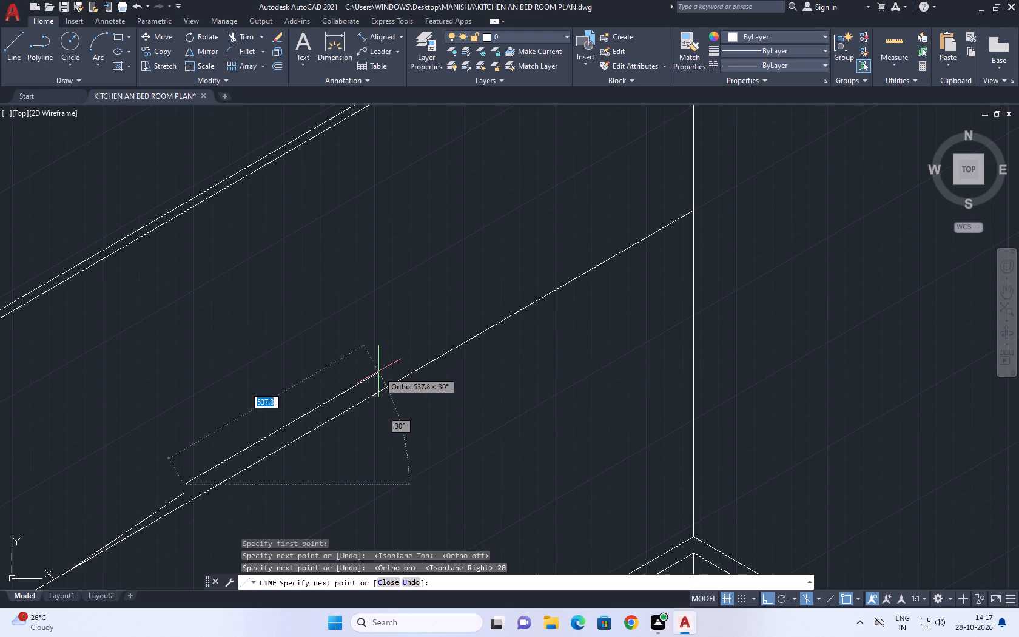
middle_click_drag(377, 372, 405, 360)
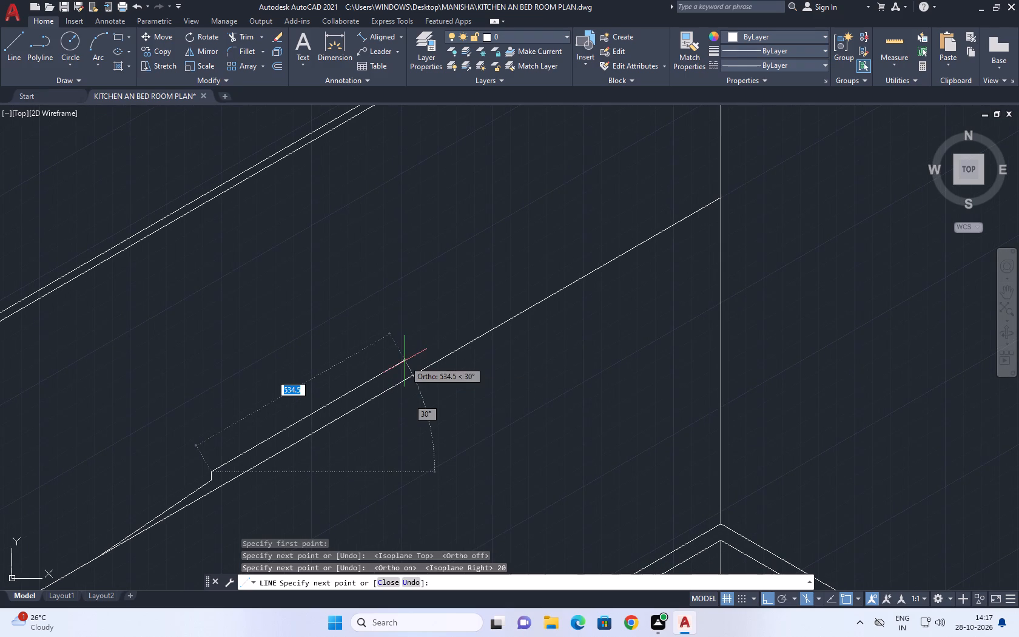
left_click(405, 361)
scroll(400, 377, "up", 1)
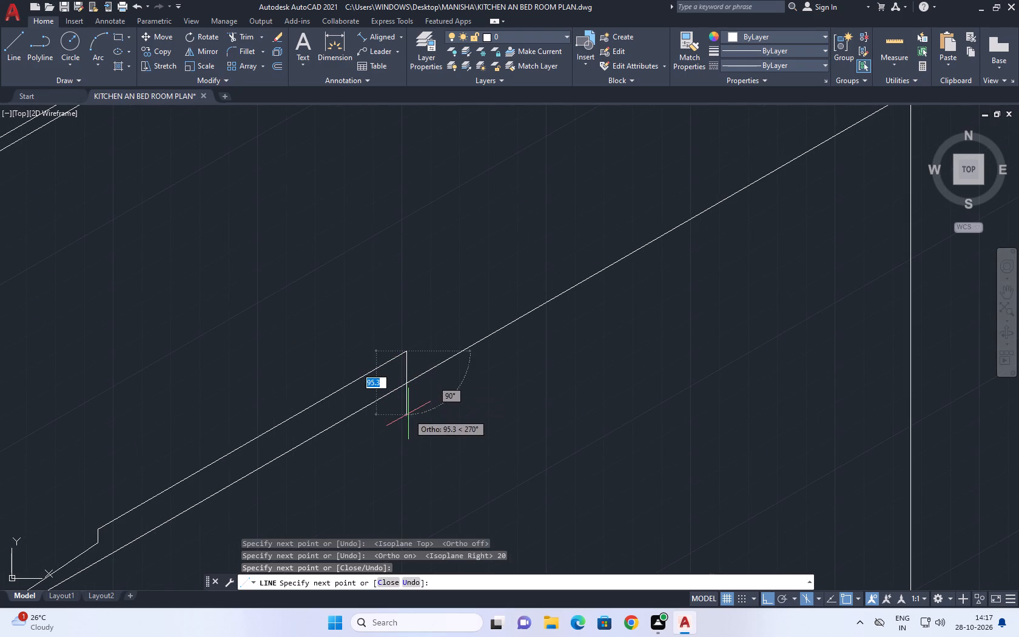
left_click(408, 414)
right_click(411, 414)
left_click(432, 421)
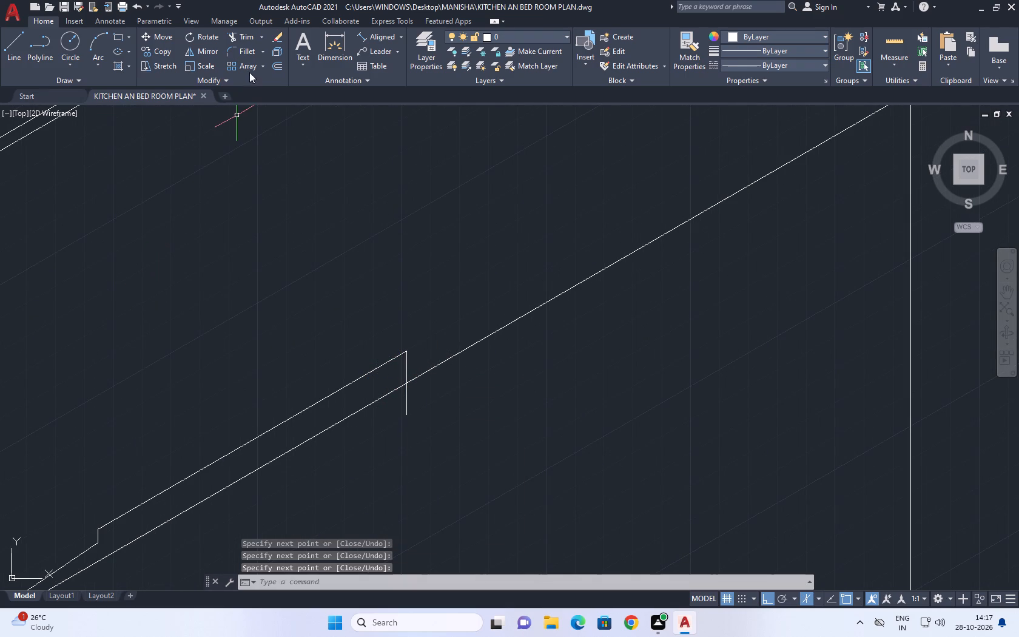
Trim the part of the end vertical that overhangs below the wall cabinets' bottom line.
left_click(247, 34)
left_click_drag(431, 390, 426, 385)
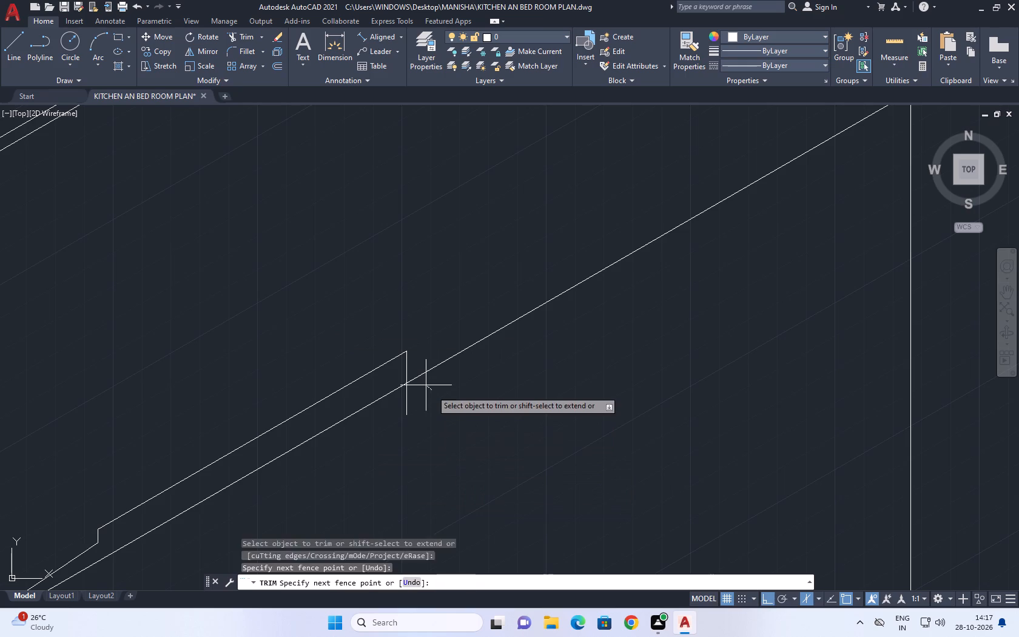
left_click_drag(426, 385, 423, 385)
left_click(363, 424)
right_click(442, 408)
left_click(471, 424)
scroll(503, 409, "down", 3)
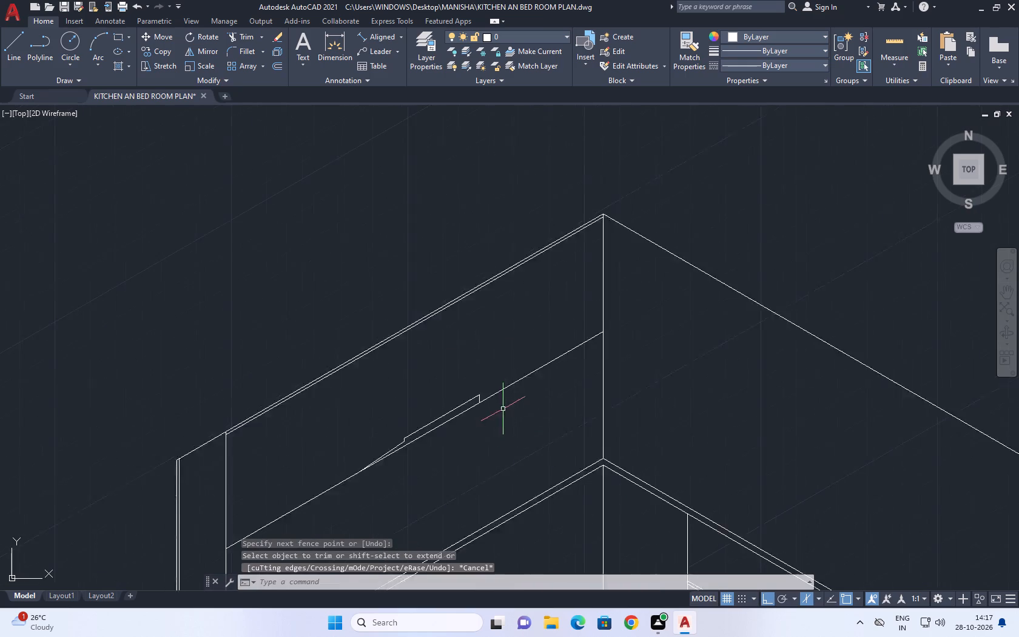
Examine the stepped outline on the wall cabinets' bottom line and how it sits in the kitchen view.
scroll(503, 408, "down", 1)
middle_click_drag(473, 432, 430, 405)
scroll(399, 407, "up", 5)
middle_click_drag(444, 384, 417, 406)
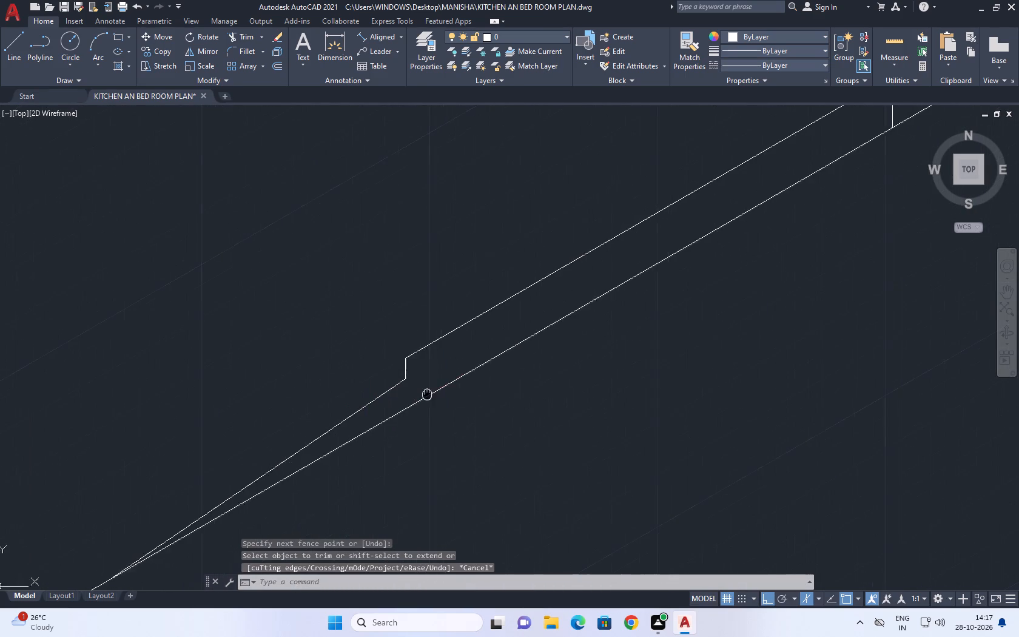
middle_click_drag(417, 406, 336, 381)
scroll(425, 420, "down", 2)
scroll(515, 368, "down", 3)
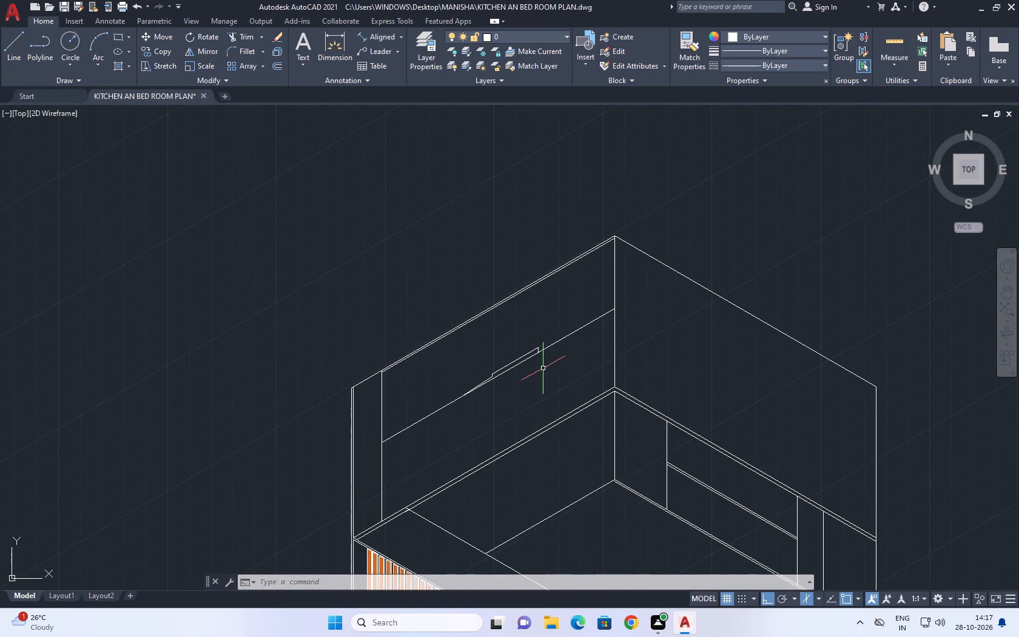
middle_click_drag(541, 394, 518, 396)
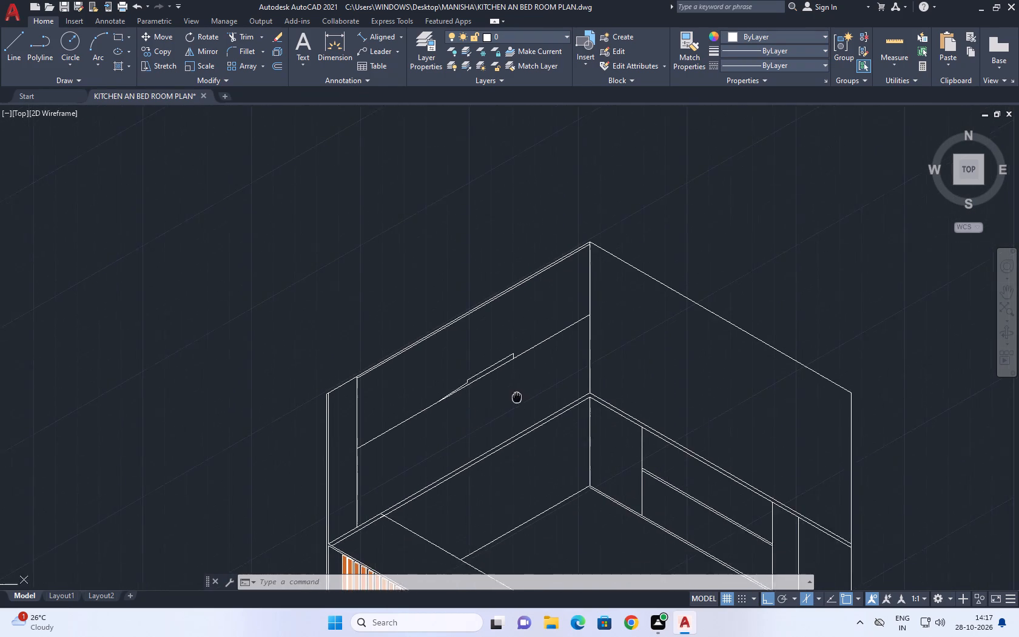
middle_click_drag(518, 396, 522, 389)
middle_click(523, 389)
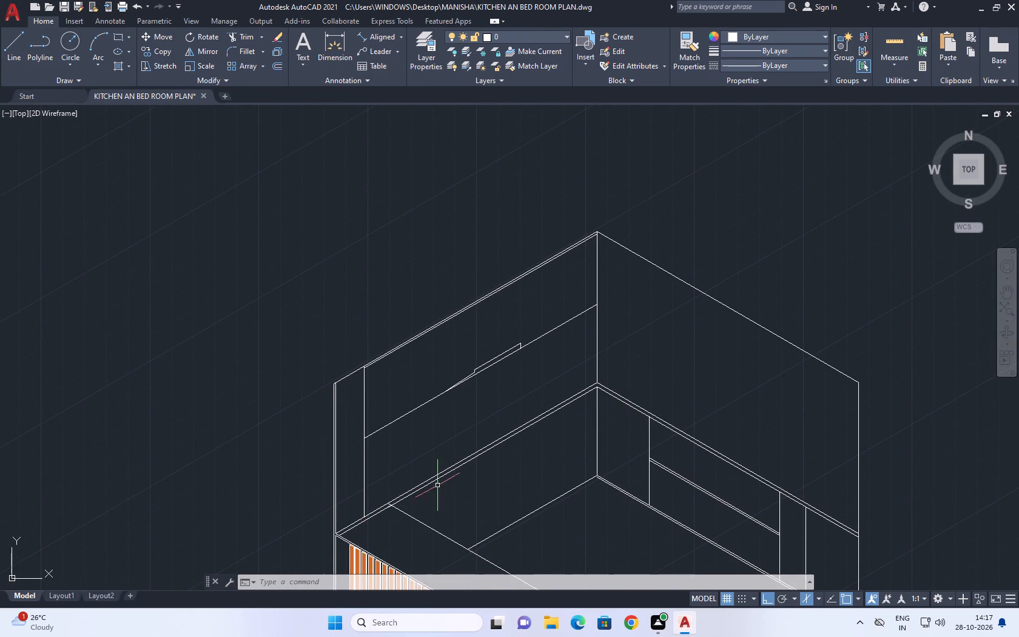
middle_click_drag(477, 466, 451, 394)
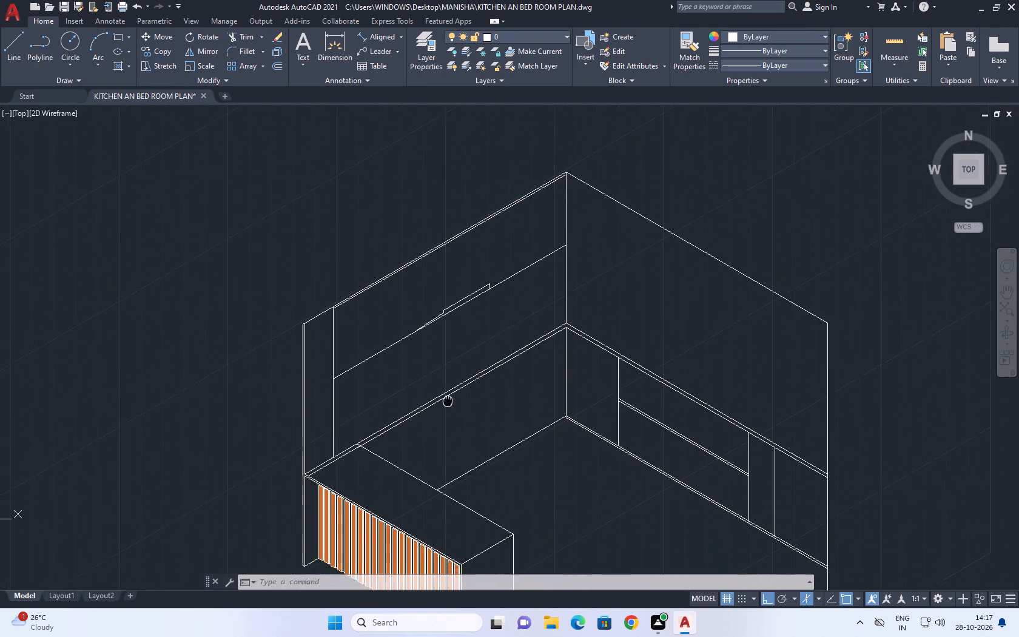
middle_click_drag(451, 394, 476, 354)
middle_click_drag(488, 337, 499, 321)
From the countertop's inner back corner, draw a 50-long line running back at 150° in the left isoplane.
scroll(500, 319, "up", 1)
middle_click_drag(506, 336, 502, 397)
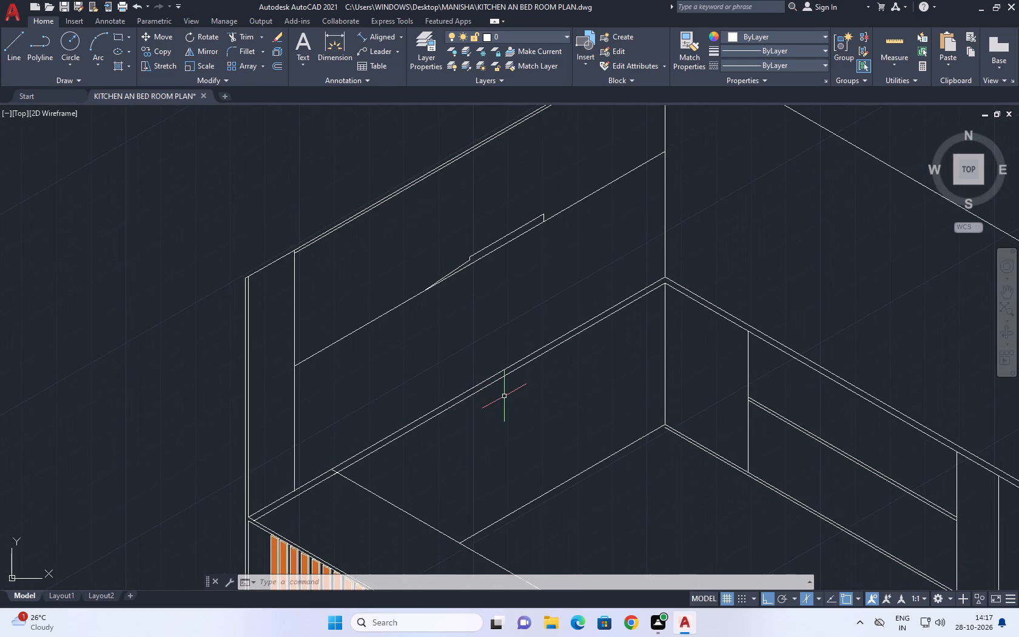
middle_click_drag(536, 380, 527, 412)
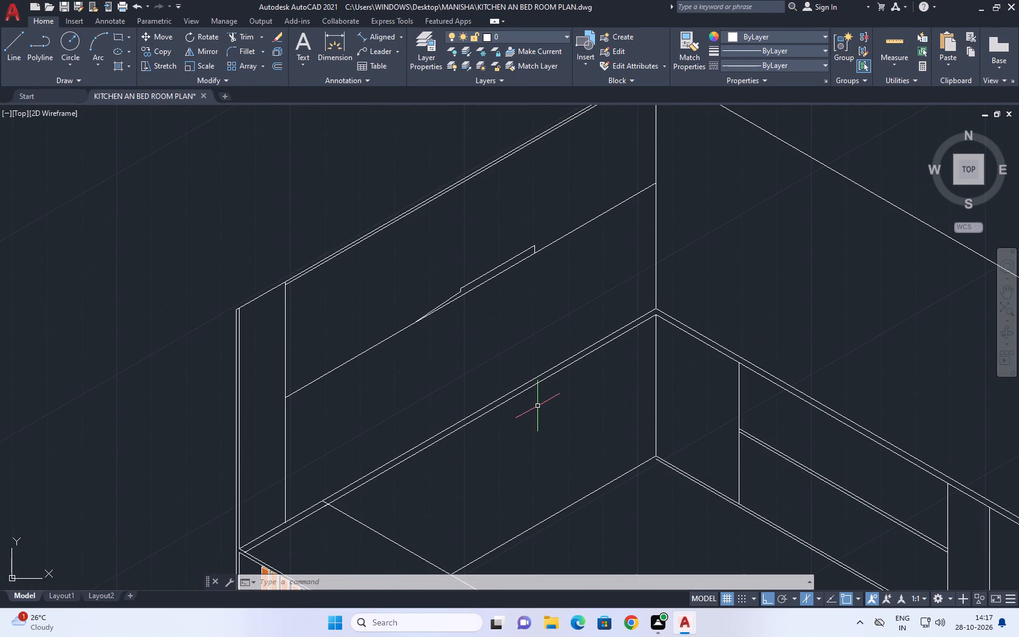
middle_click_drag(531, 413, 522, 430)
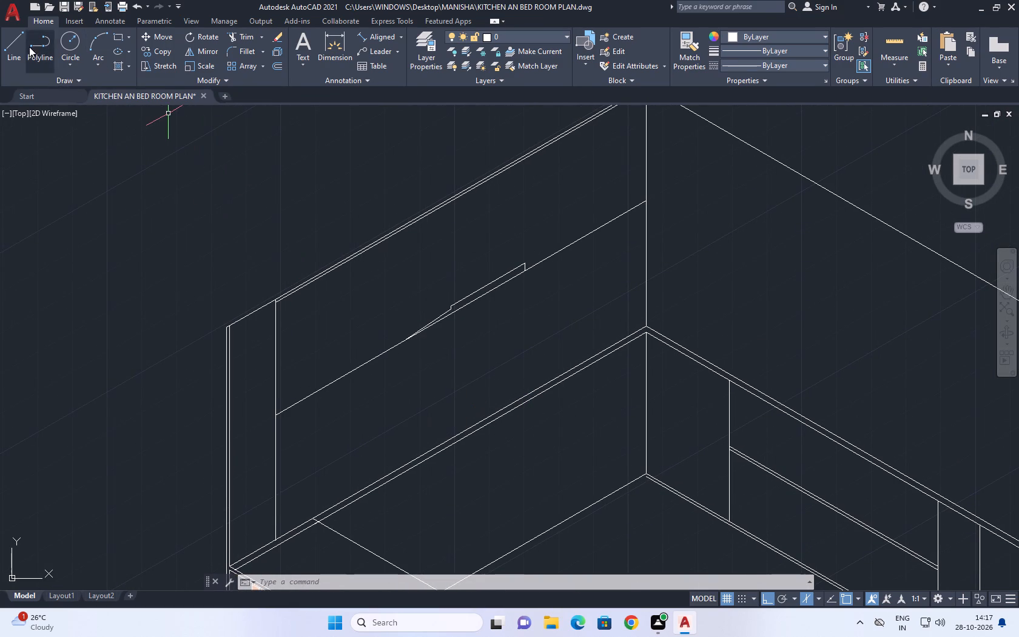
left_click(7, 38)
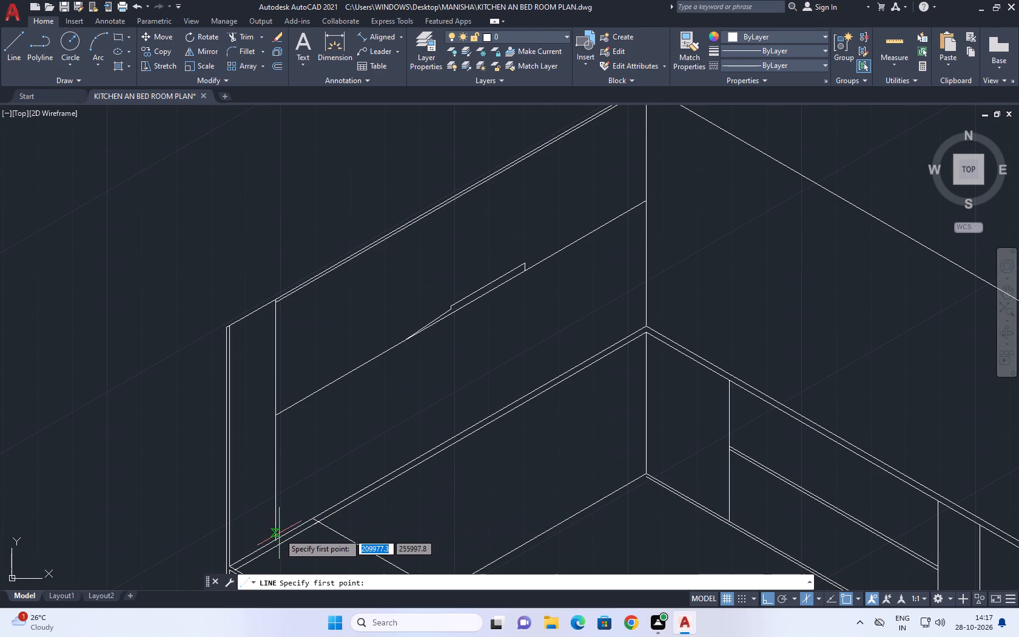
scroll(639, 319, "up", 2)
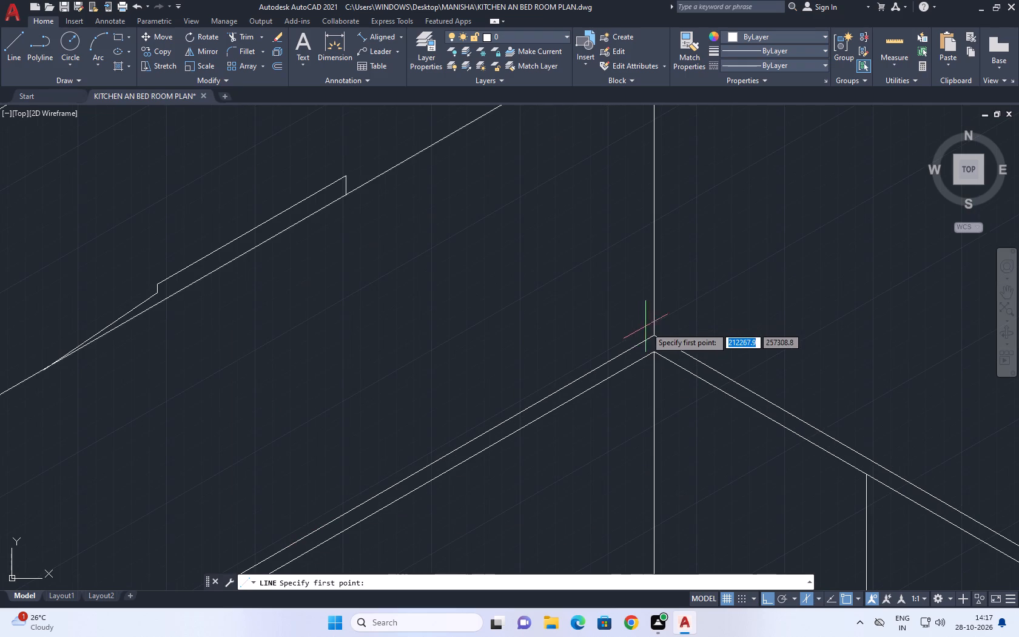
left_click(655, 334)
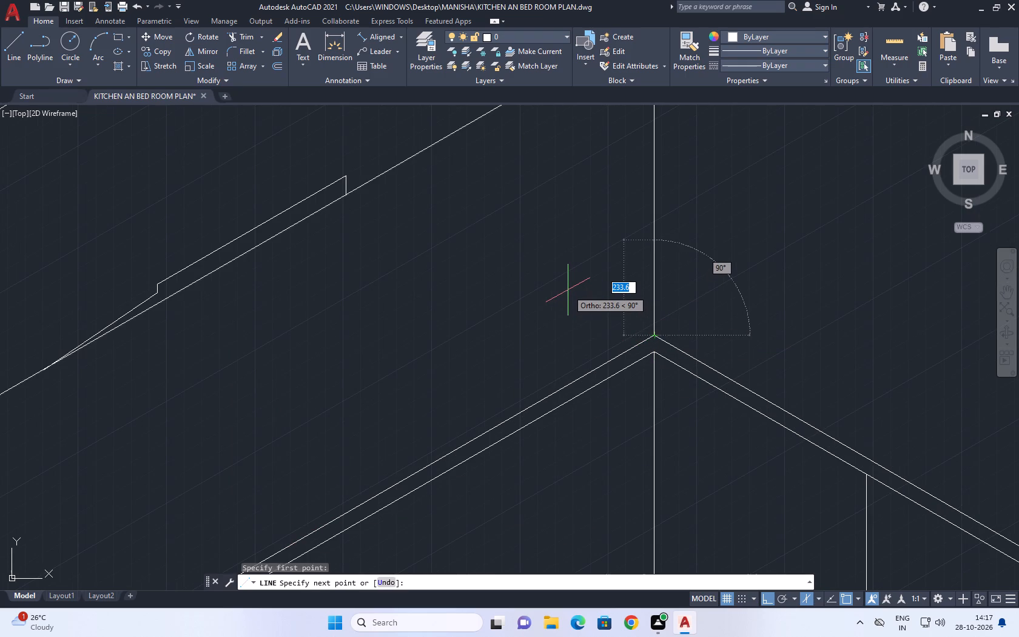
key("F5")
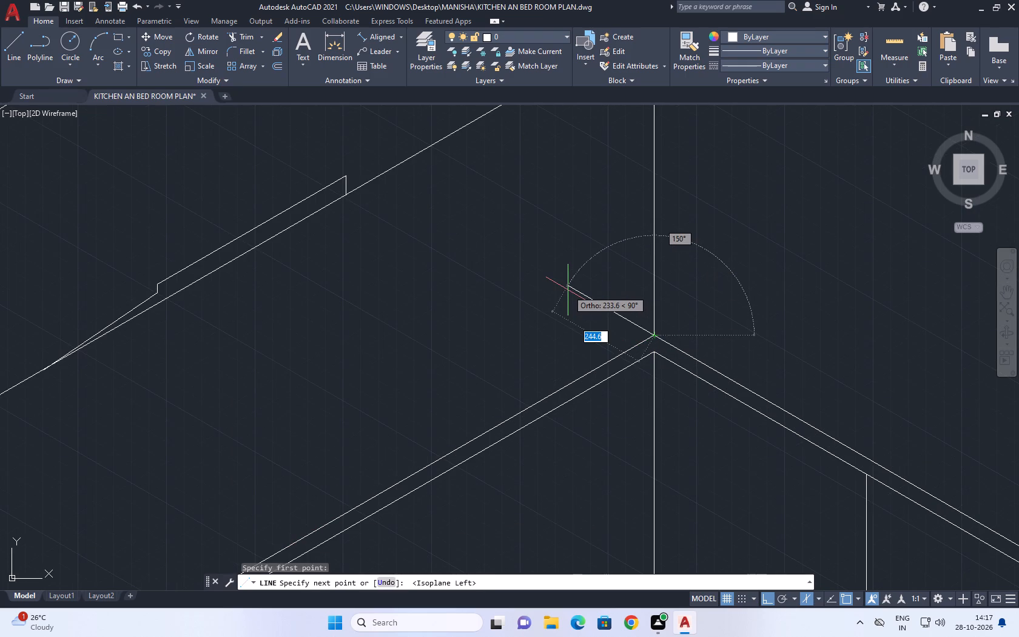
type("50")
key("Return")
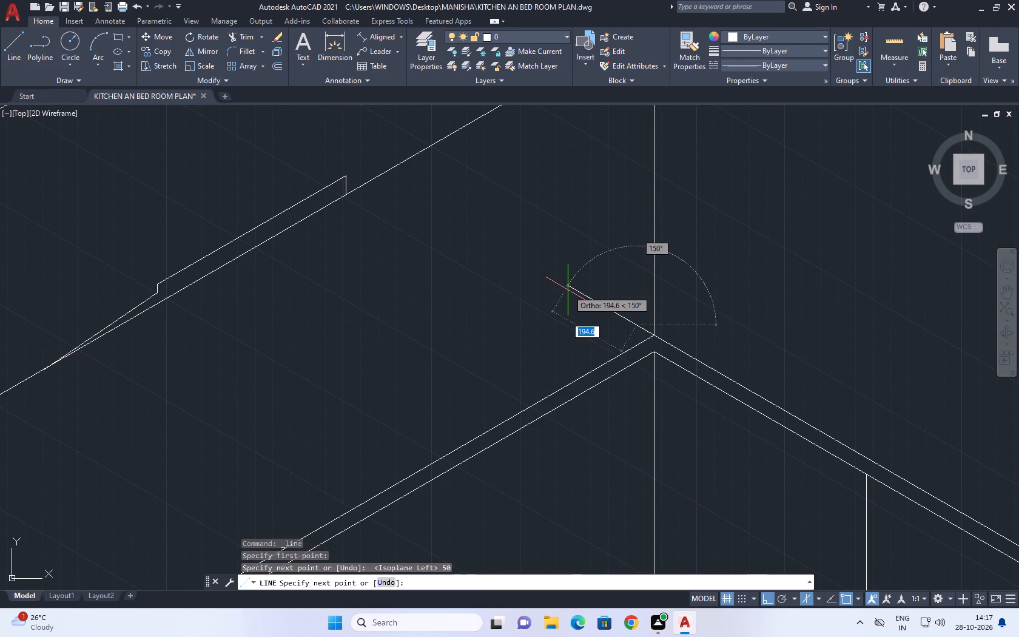
Undo the 50-long segment and redraw it 100 long at 150° from the same countertop corner.
scroll(496, 343, "down", 2)
middle_click_drag(431, 374, 607, 322)
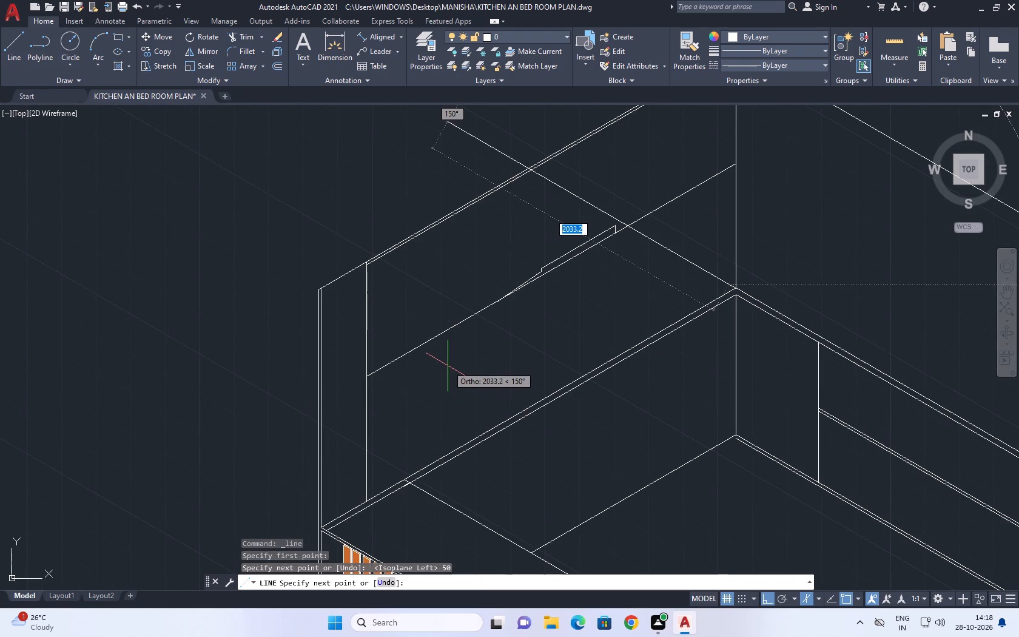
key("ctrl+z")
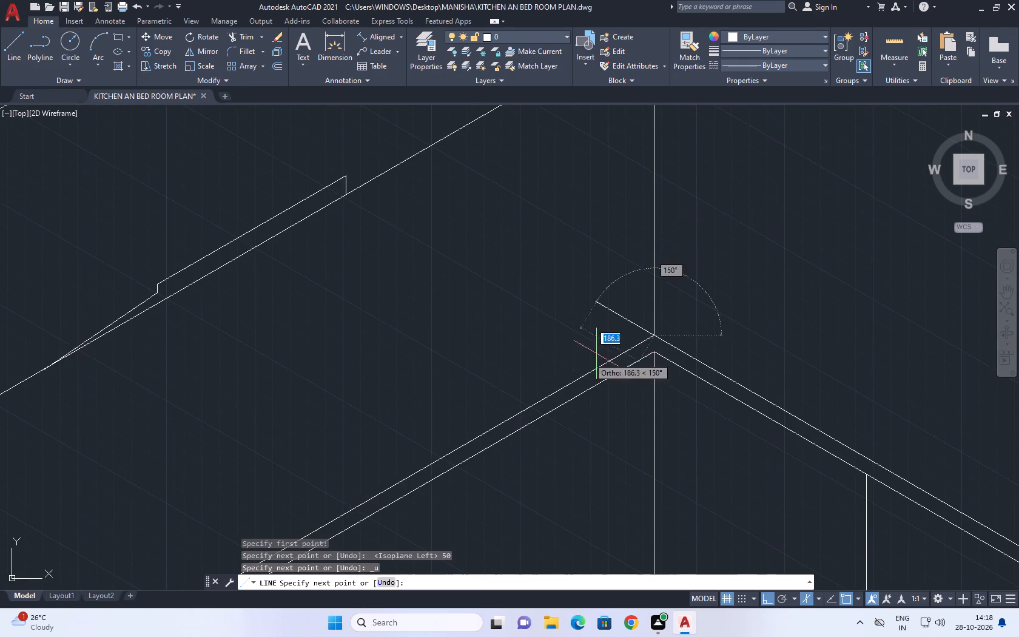
middle_click_drag(620, 345, 622, 413)
type("100")
key("Return")
Continue with a line parallel to the 2400 side's countertop edge, running out past the wall's outer end verticals.
scroll(563, 324, "down", 2)
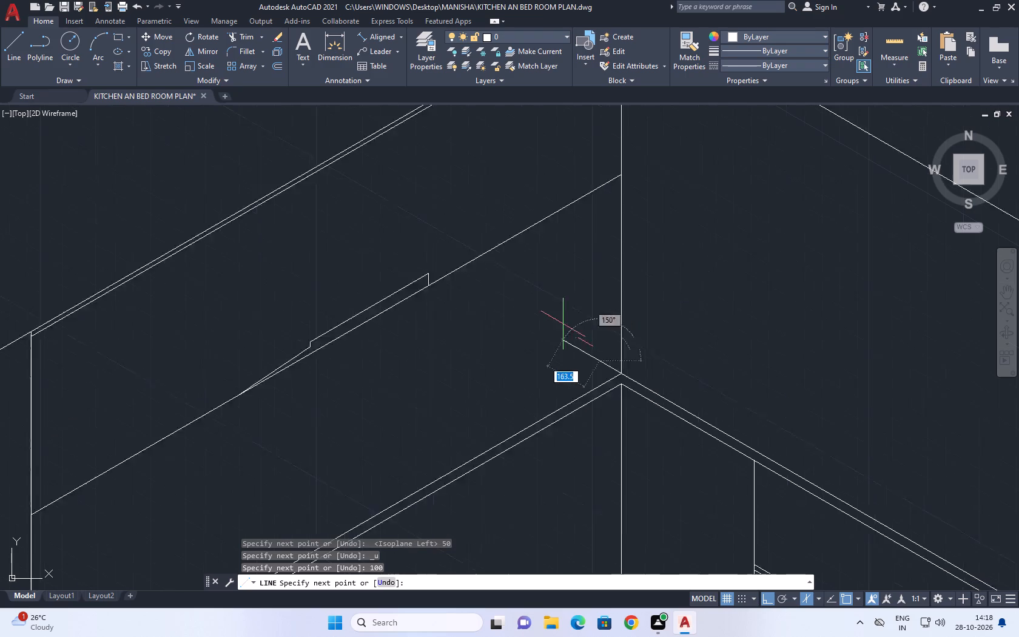
scroll(574, 337, "down", 1)
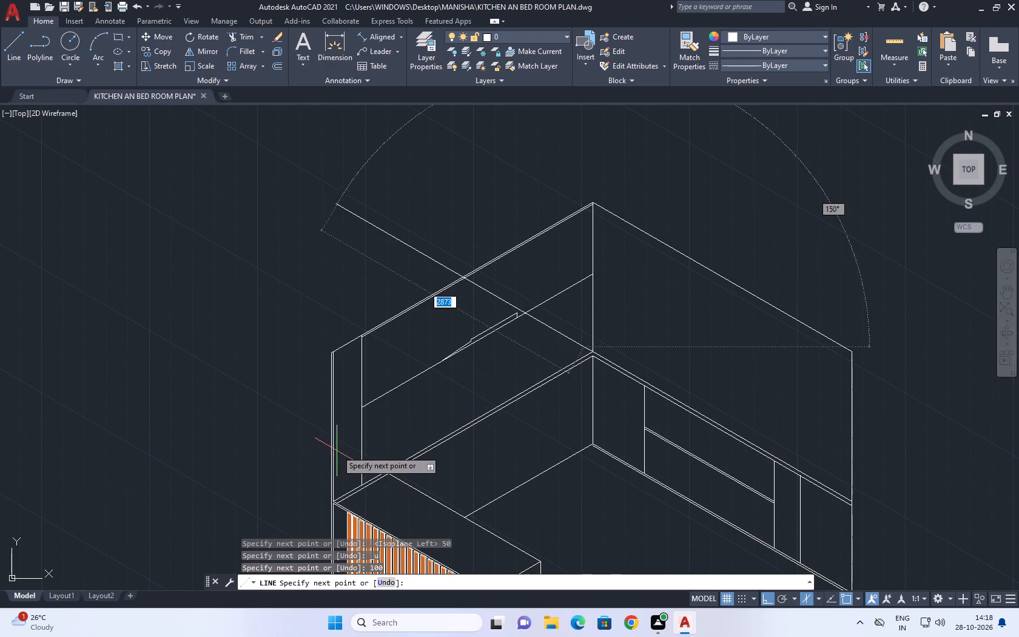
key("F5")
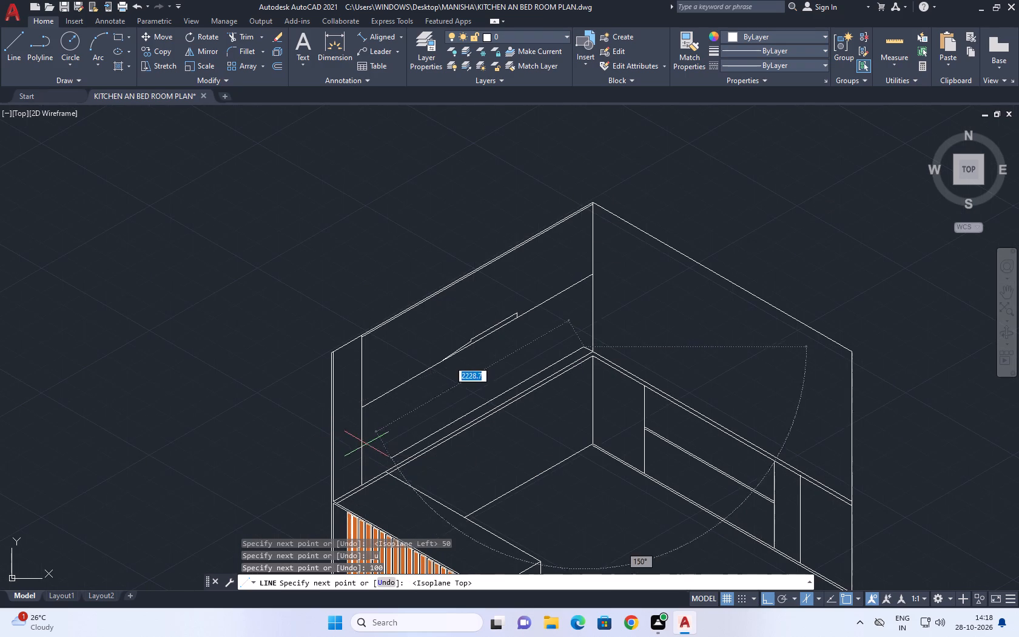
scroll(367, 467, "up", 3)
middle_click_drag(363, 488, 458, 350)
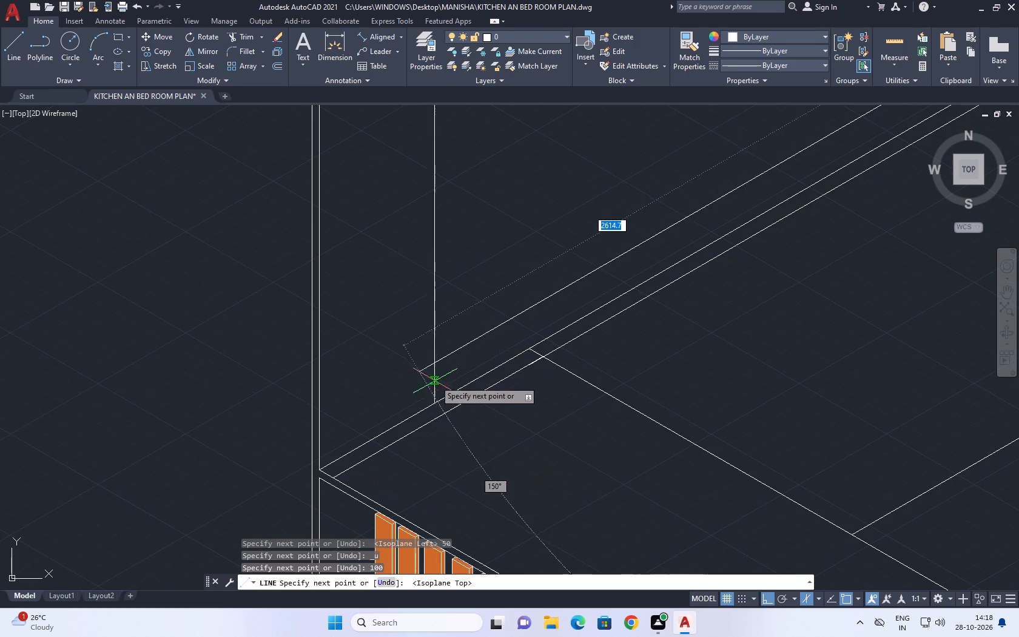
left_click(197, 468)
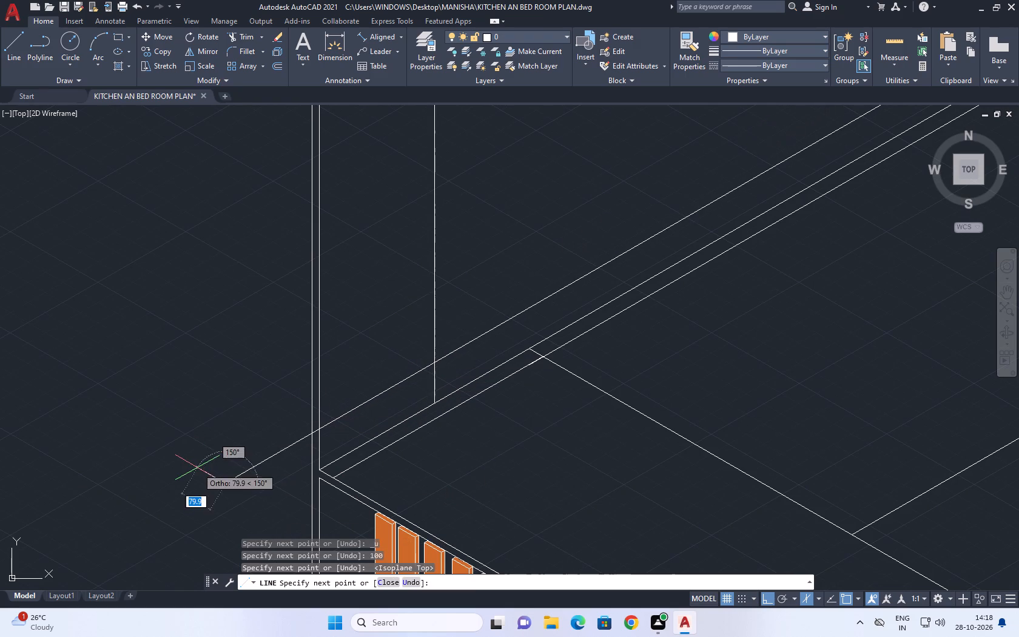
middle_click_drag(207, 458, 271, 339)
right_click(304, 289)
left_click(343, 313)
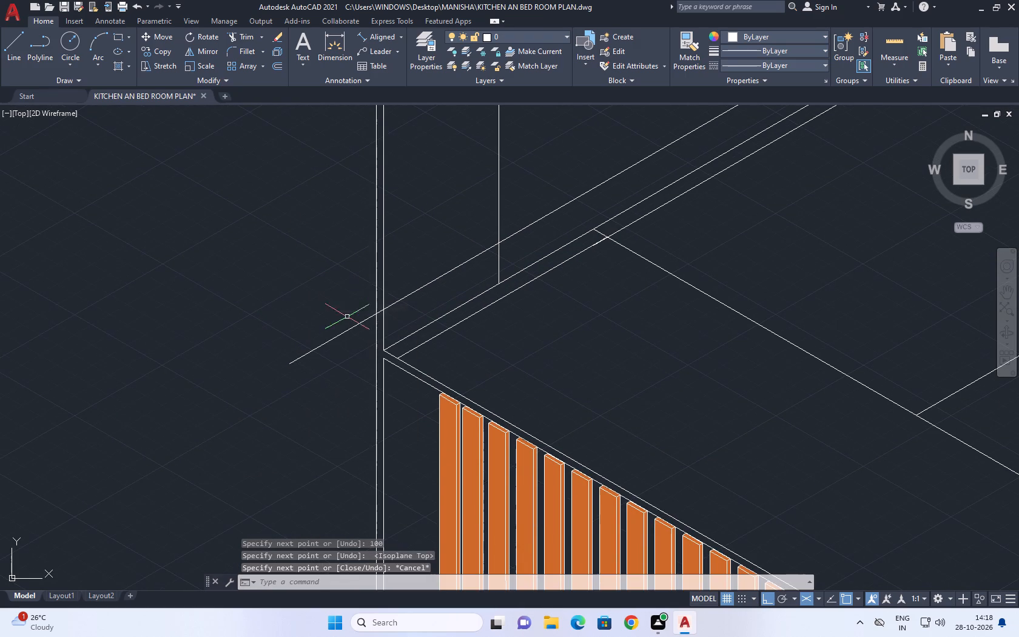
Trim the new line back past the wall's two end verticals to the vertical at the wall cabinets' end.
left_click(248, 34)
left_click_drag(369, 274, 367, 267)
left_click(325, 369)
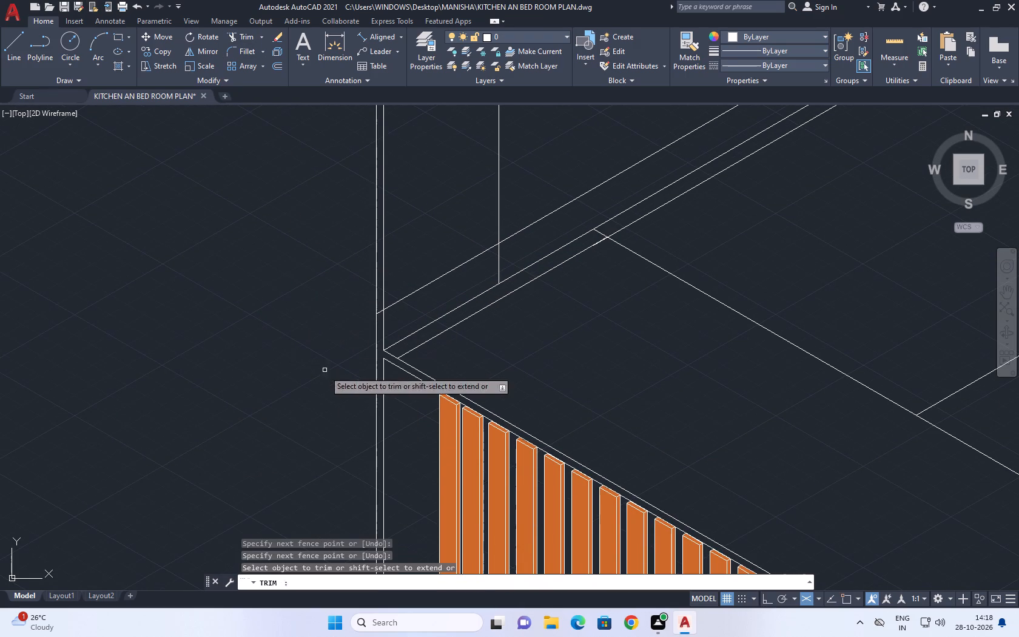
scroll(364, 321, "up", 3)
left_click(419, 283)
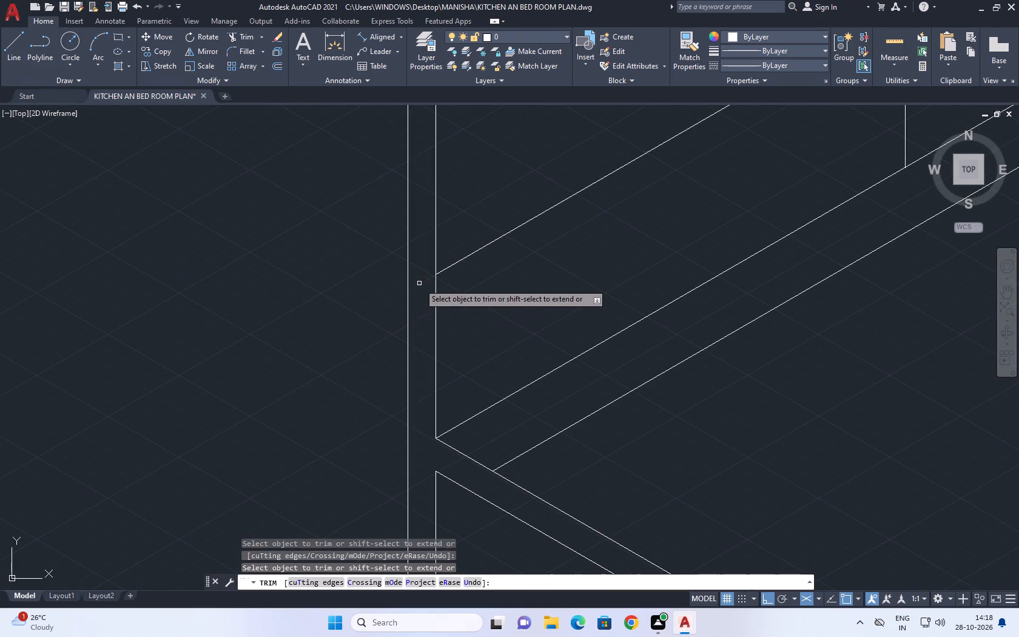
left_click(488, 256)
left_click(482, 221)
scroll(498, 244, "down", 4)
middle_click_drag(594, 203, 509, 382)
scroll(476, 370, "down", 2)
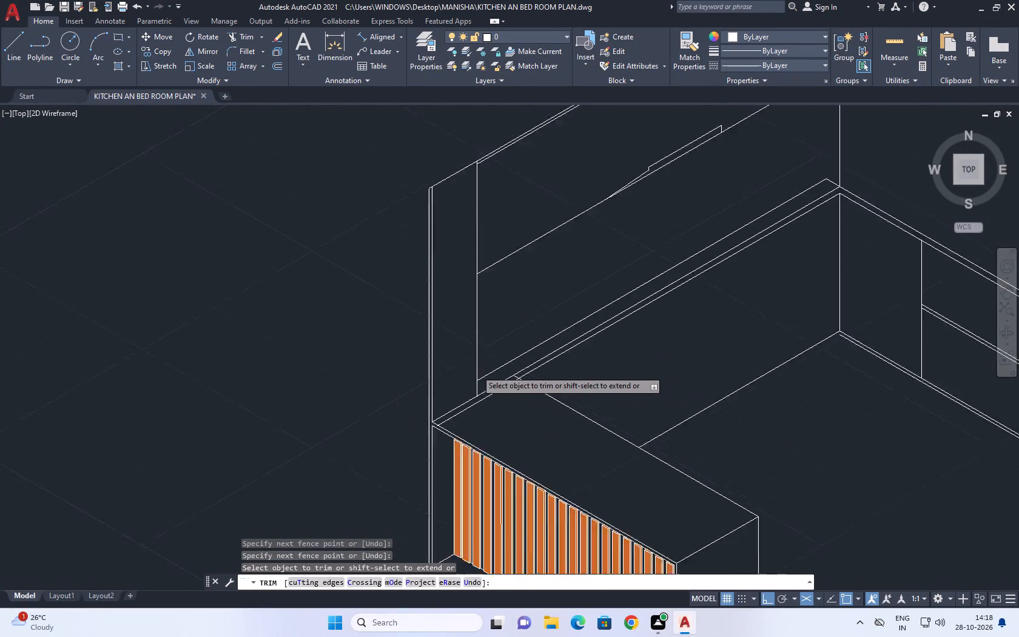
scroll(476, 370, "down", 1)
right_click(529, 326)
left_click(555, 345)
Move the long line above the countertop edge 100 away from it at 150°.
scroll(533, 343, "up", 1)
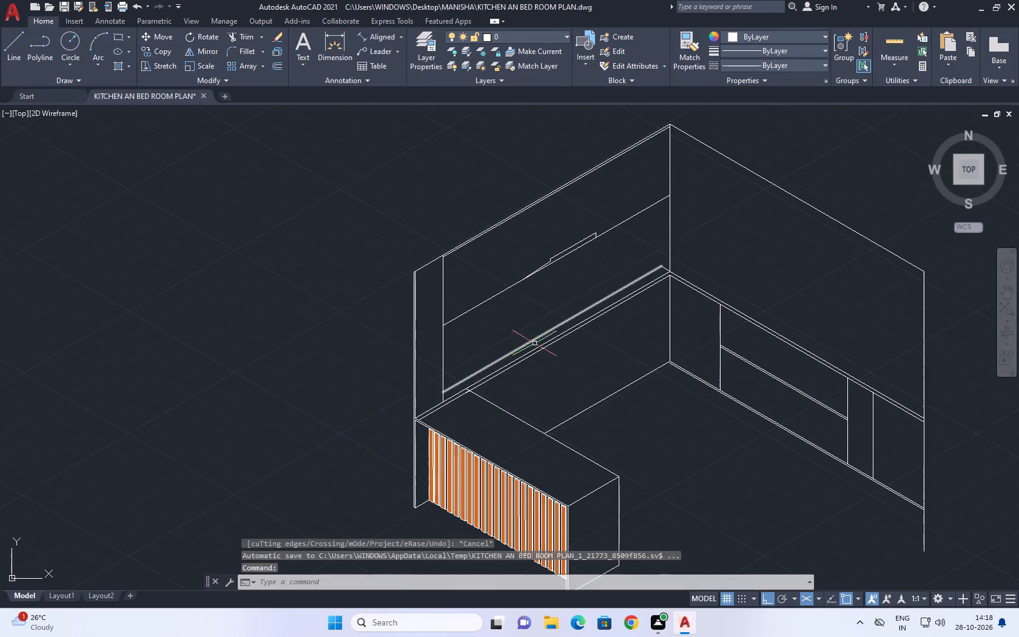
middle_click_drag(563, 346, 485, 357)
scroll(486, 354, "up", 4)
left_click_drag(465, 334, 466, 323)
left_click(436, 286)
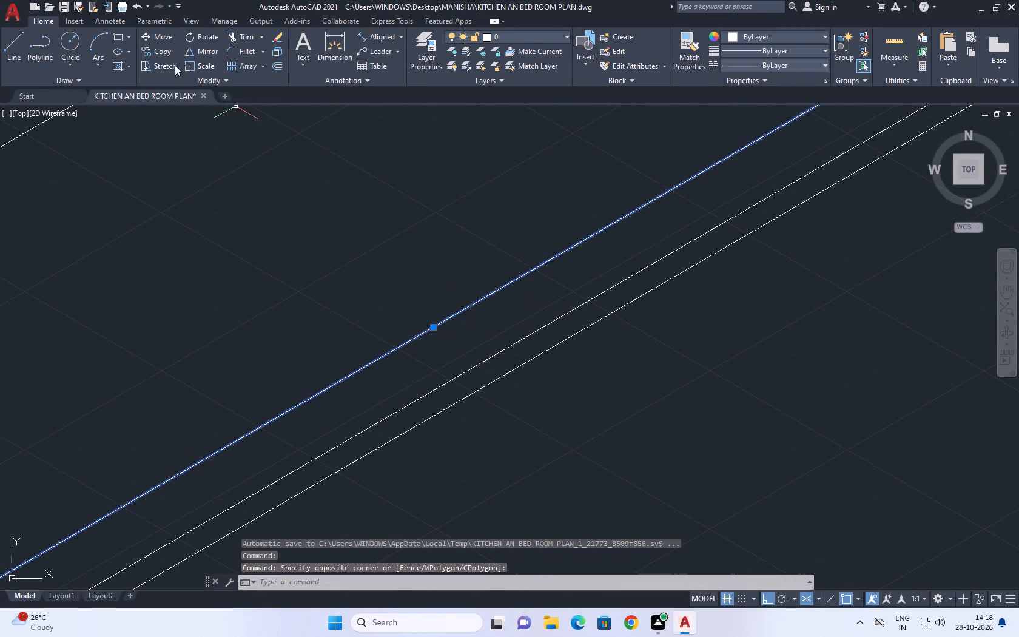
left_click(166, 38)
scroll(420, 351, "up", 1)
left_click(483, 356)
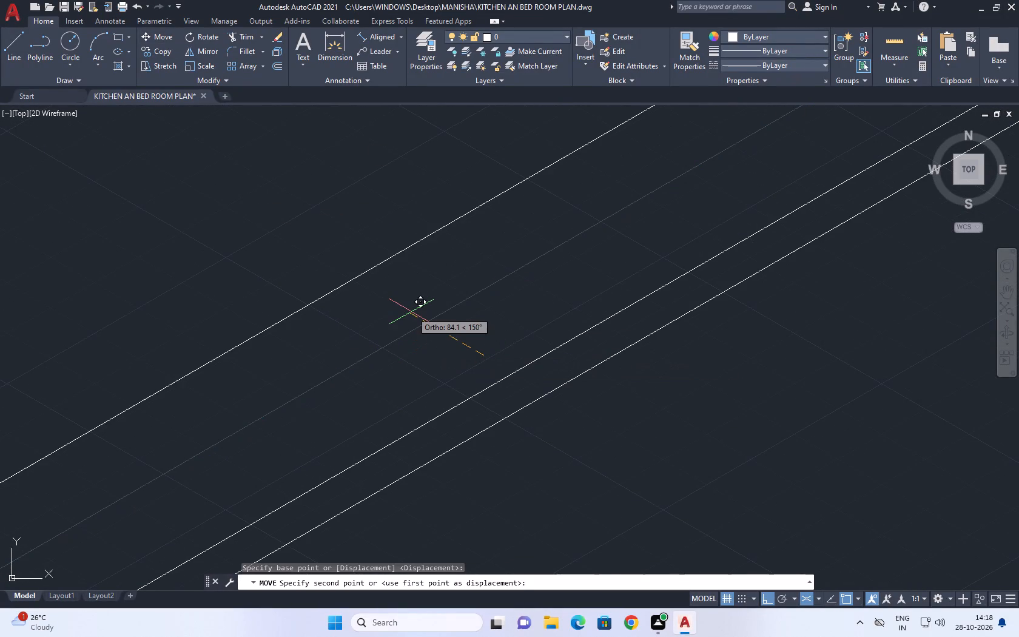
type("100")
key("Return")
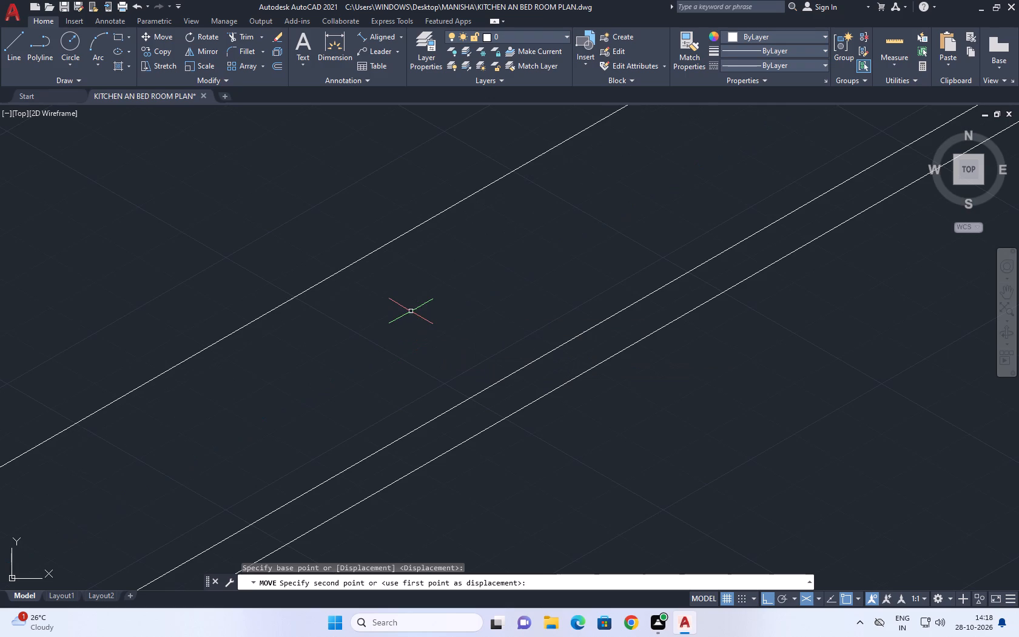
Fillet the moved line with the short 150° line at the kitchen corner so the two meet.
scroll(537, 377, "down", 5)
middle_click_drag(695, 272, 661, 356)
scroll(599, 381, "up", 3)
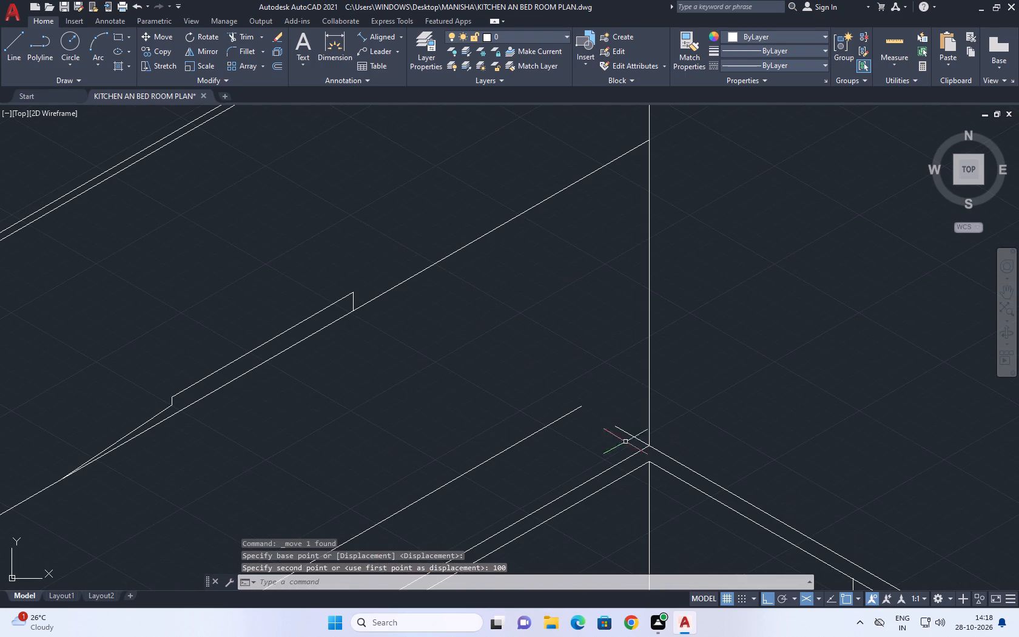
left_click(240, 50)
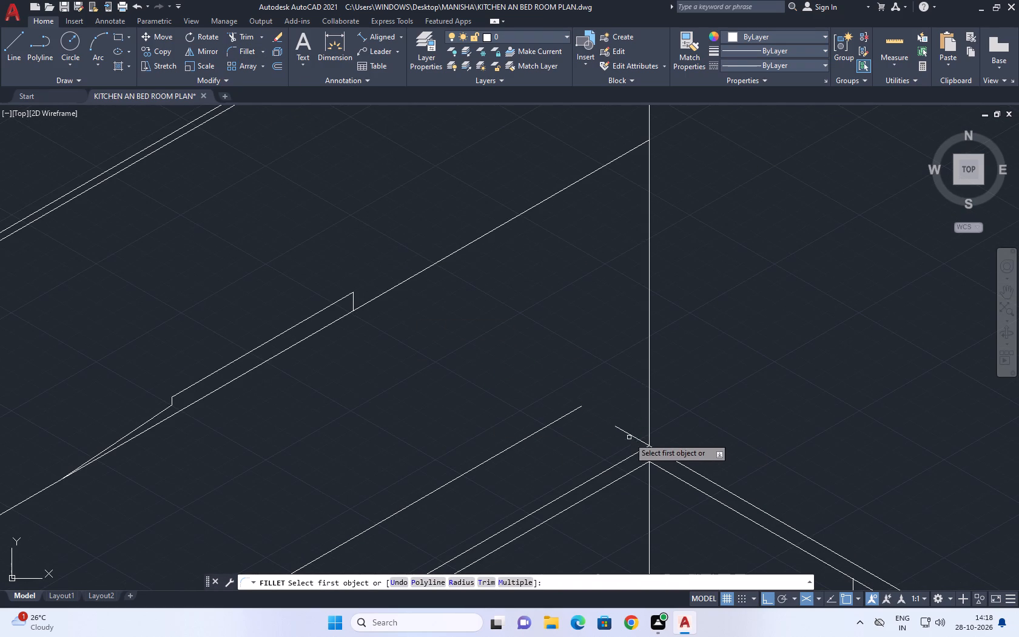
left_click(630, 435)
left_click(579, 410)
scroll(614, 399, "down", 3)
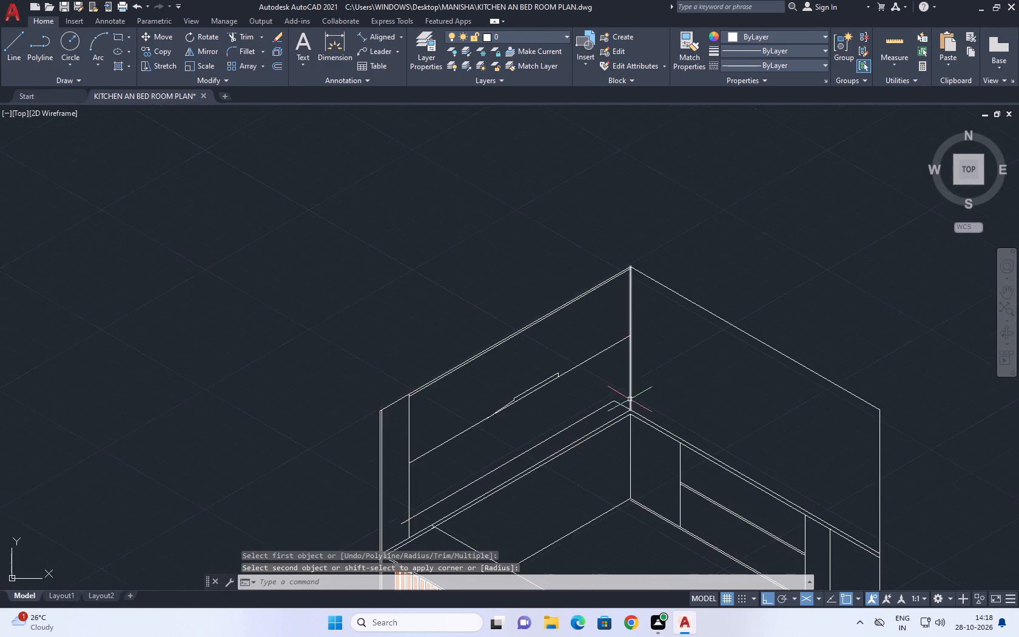
Trim the moved line's overhang beyond the vertical at the wall cabinets' end.
middle_click_drag(550, 473, 583, 397)
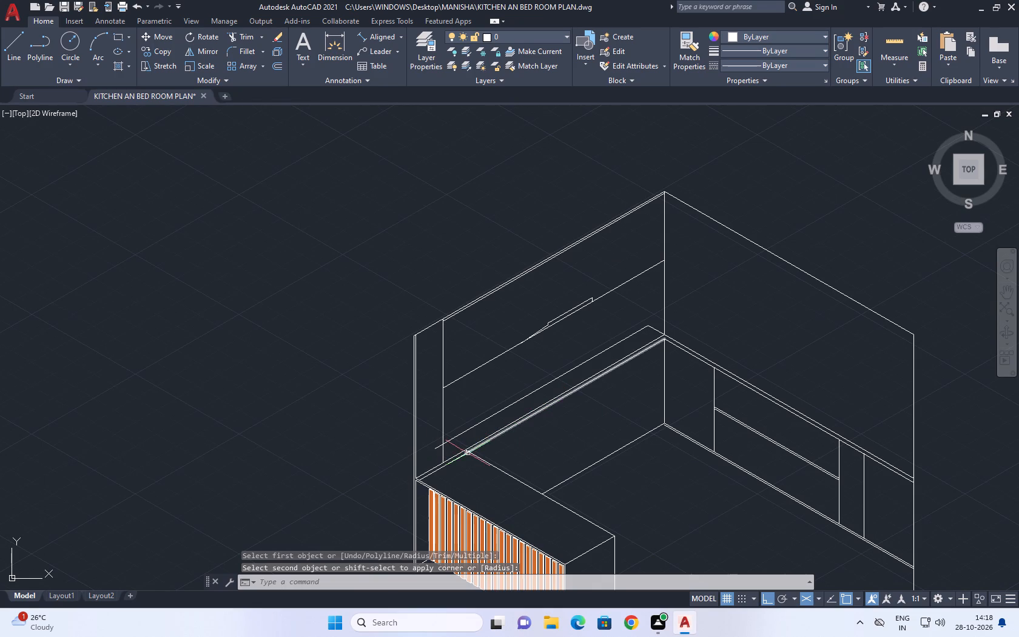
scroll(452, 454, "up", 3)
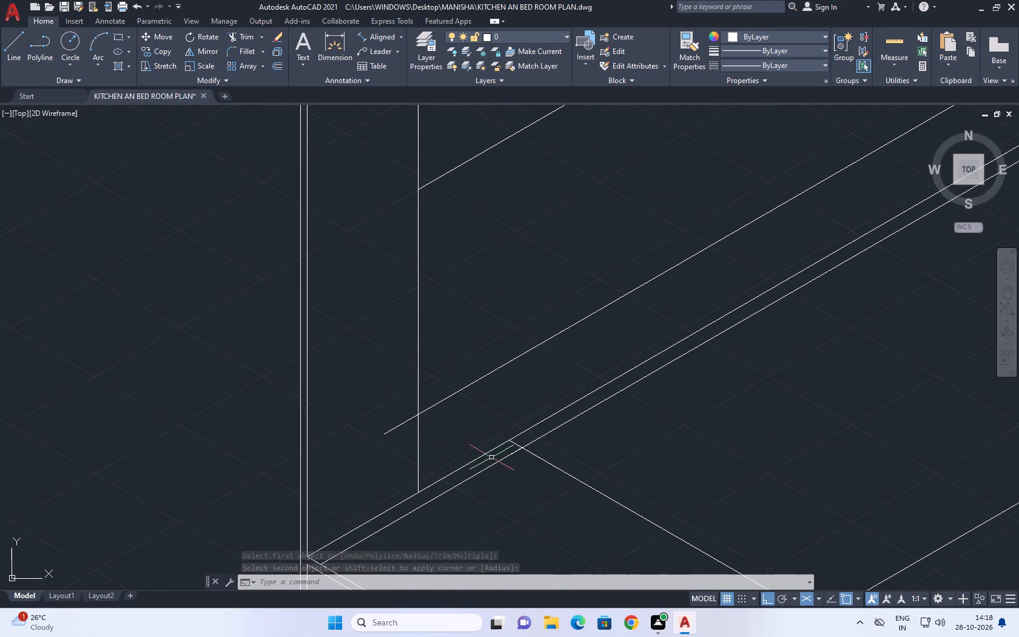
left_click(246, 30)
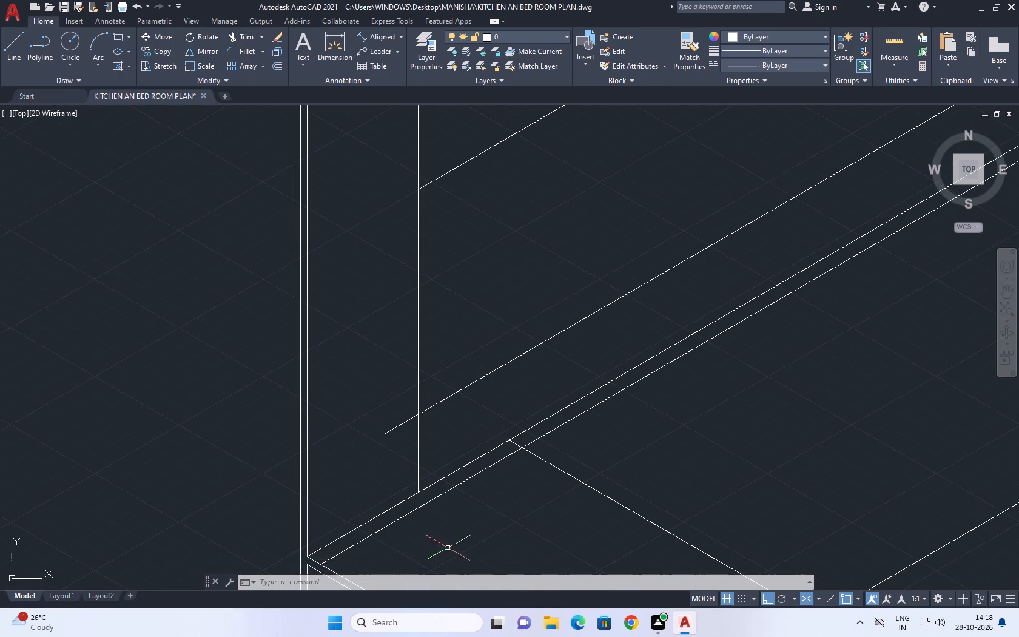
left_click(244, 35)
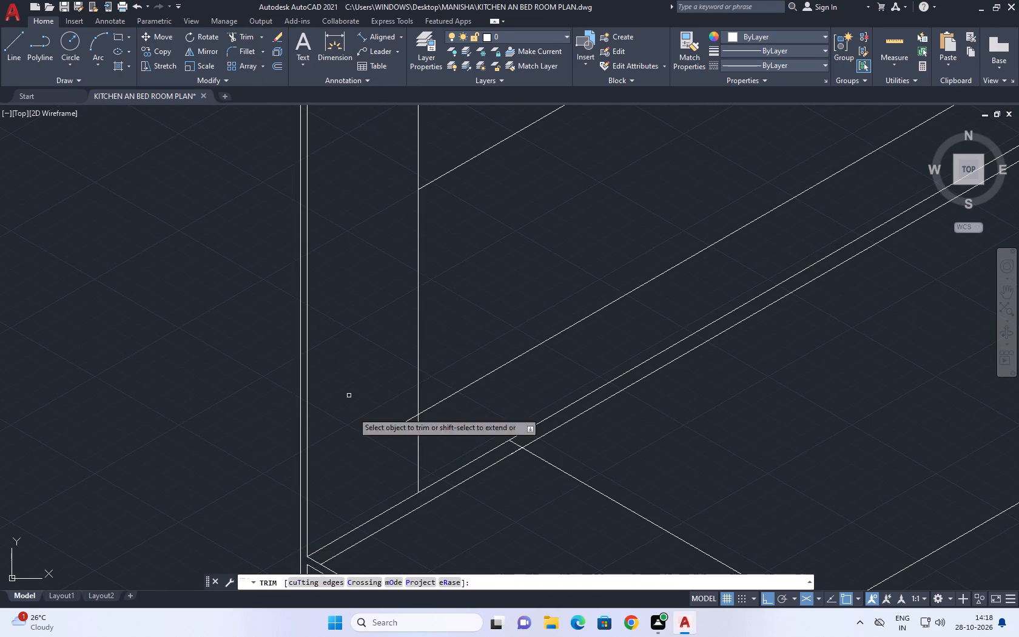
left_click(392, 405)
left_click(397, 451)
right_click(392, 397)
left_click(419, 420)
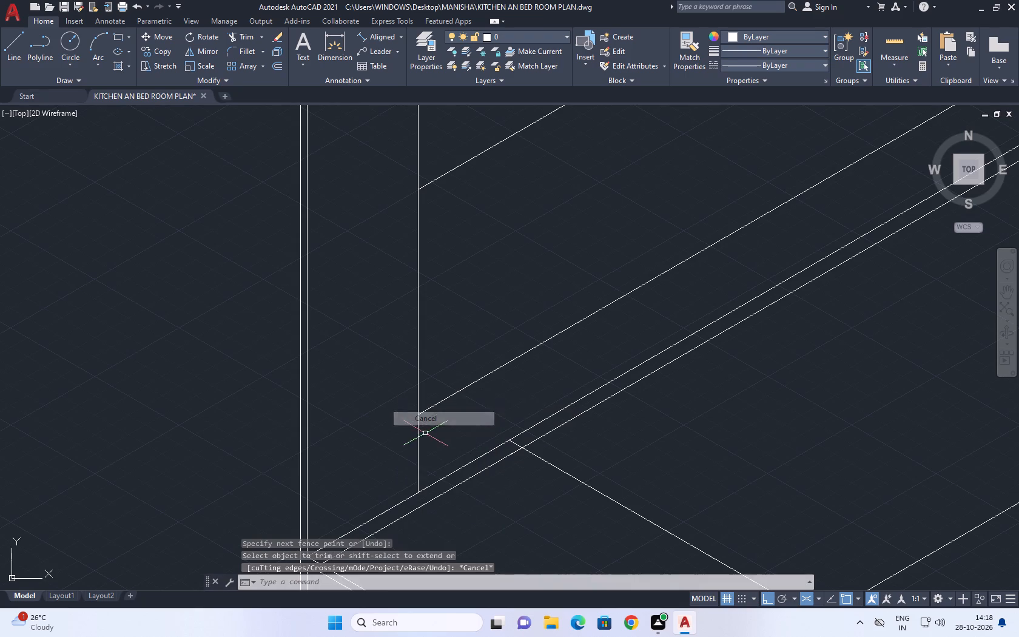
Examine the new line above the countertop and its junction at the kitchen's inner corner.
scroll(426, 433, "down", 3)
middle_click_drag(484, 357, 443, 387)
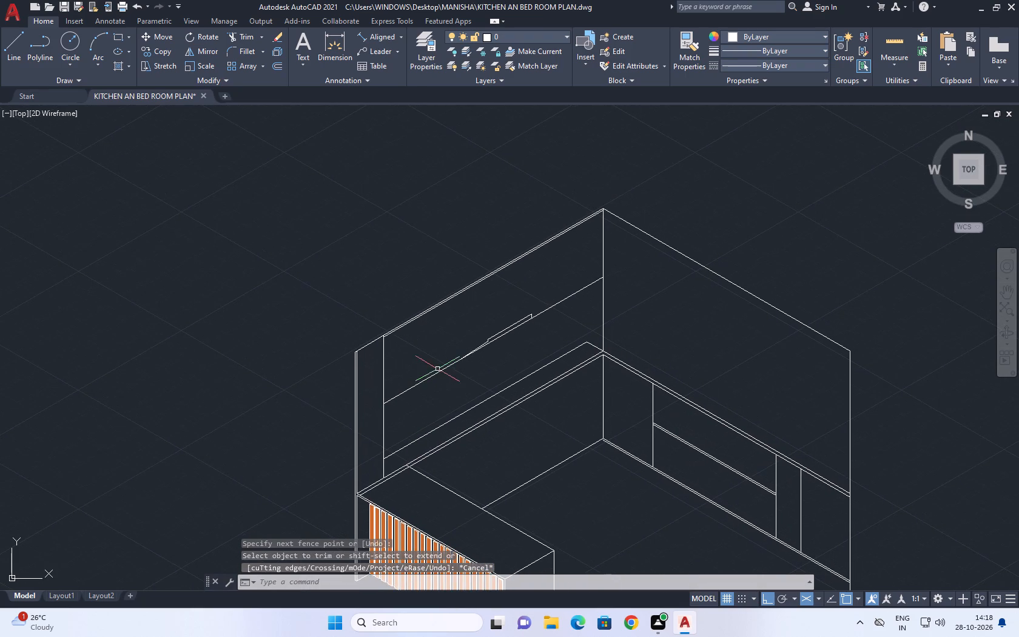
middle_click_drag(374, 352, 411, 443)
middle_click(411, 444)
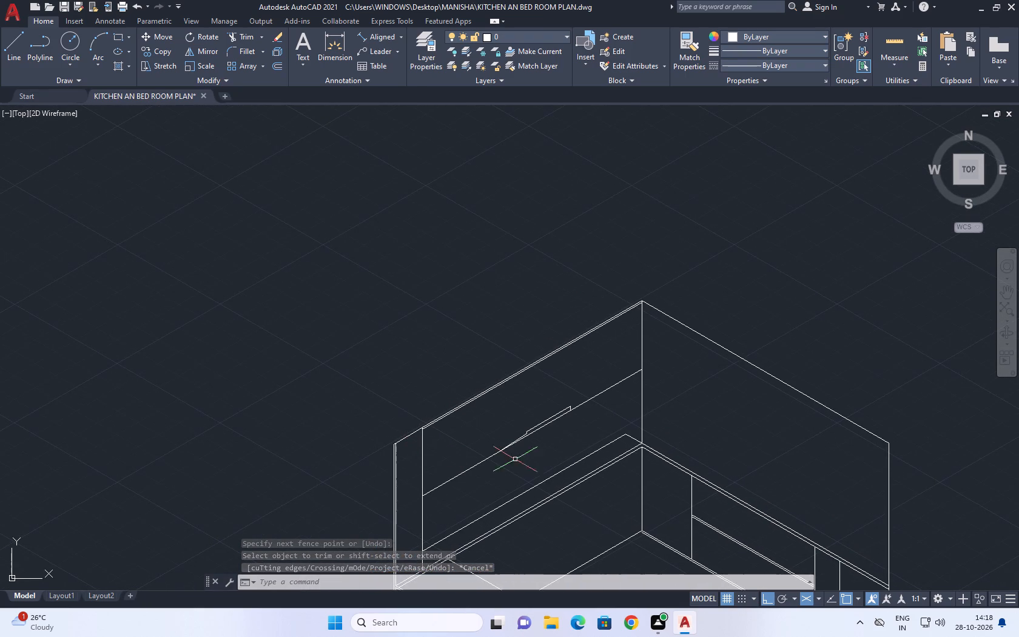
scroll(632, 447, "down", 2)
middle_click_drag(710, 455, 495, 374)
scroll(426, 351, "up", 2)
middle_click_drag(431, 360, 499, 374)
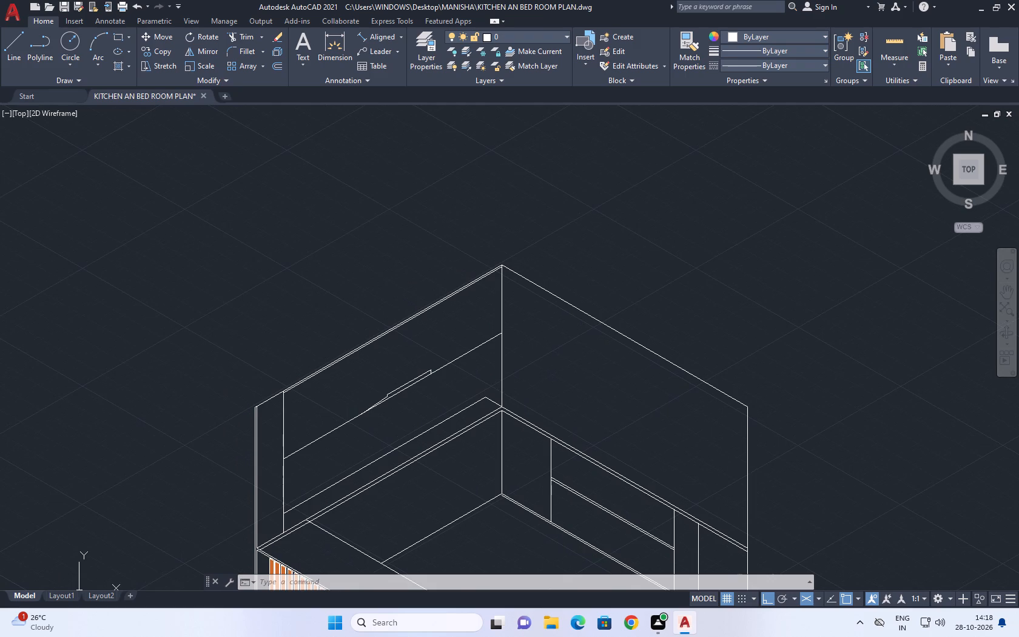
scroll(540, 436, "up", 3)
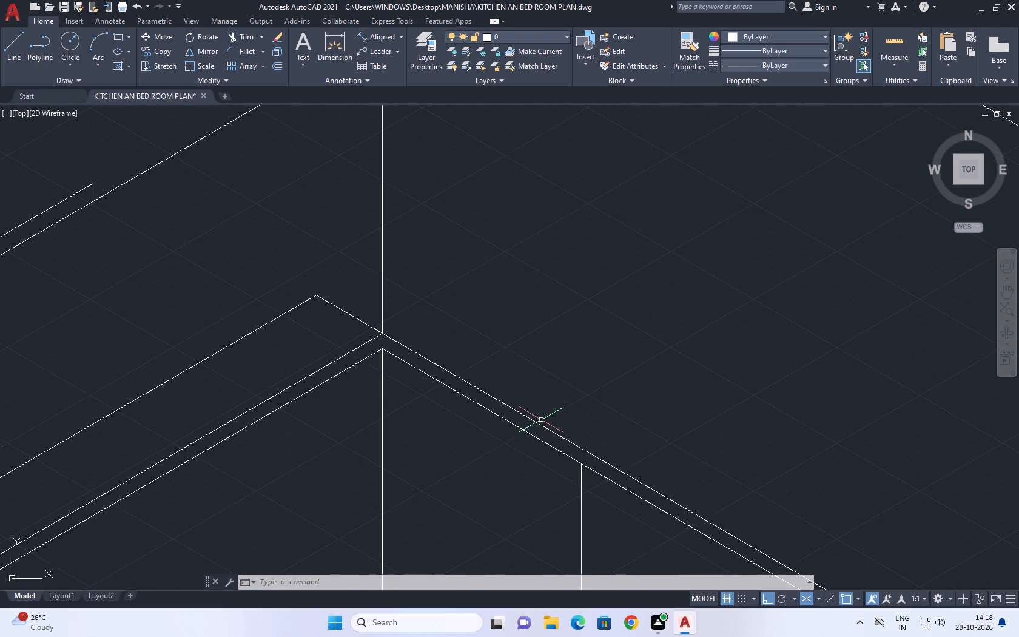
Copy the upper countertop line on the wall without wall cabinets 200 away from the inner corner at 30°.
left_click(538, 427)
left_click(535, 388)
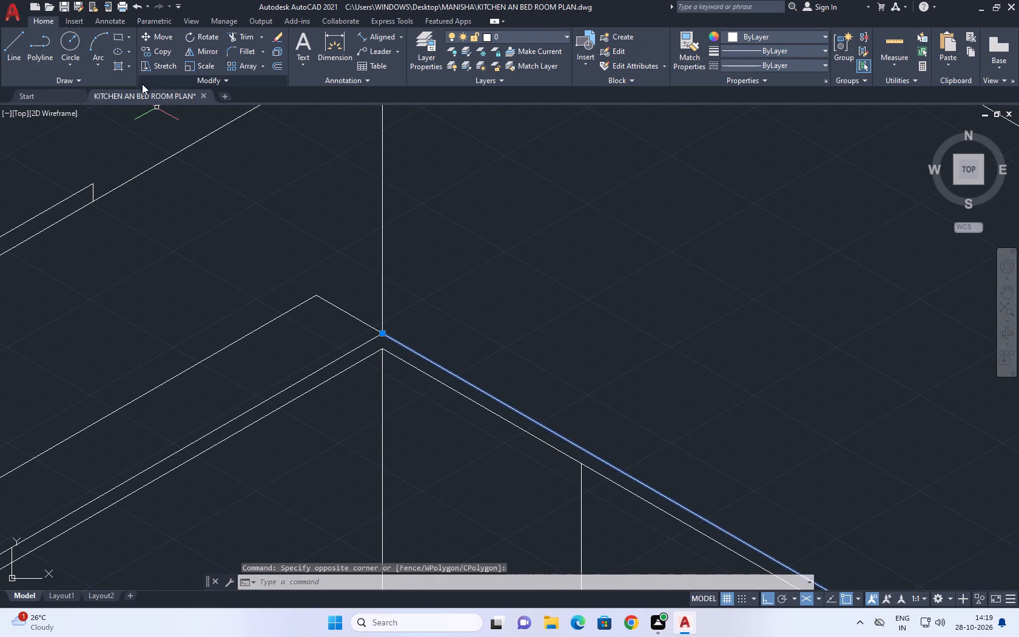
left_click(161, 47)
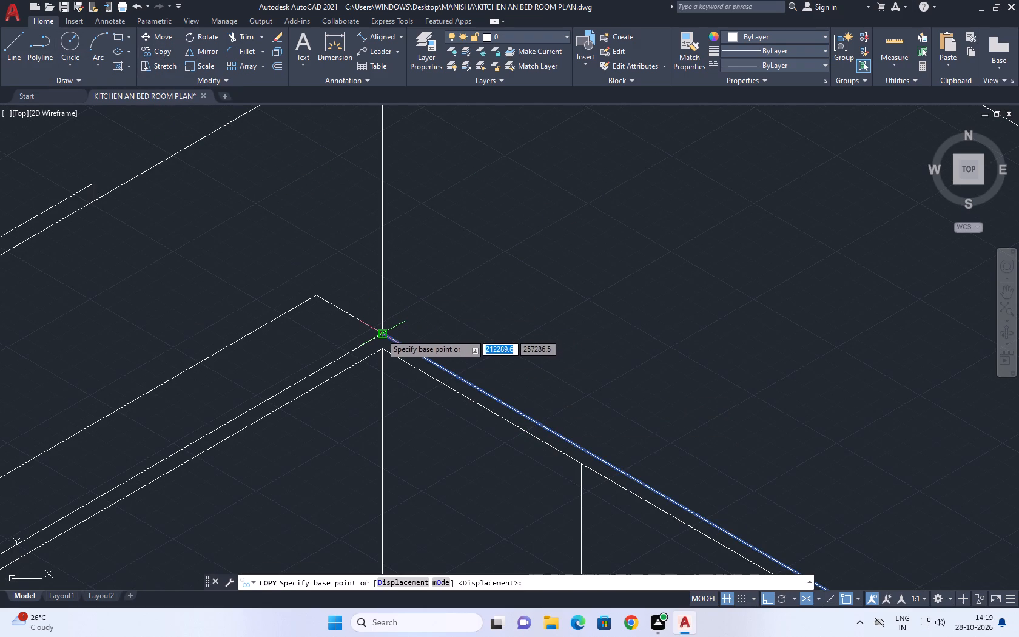
middle_click_drag(381, 341, 377, 363)
left_click(382, 358)
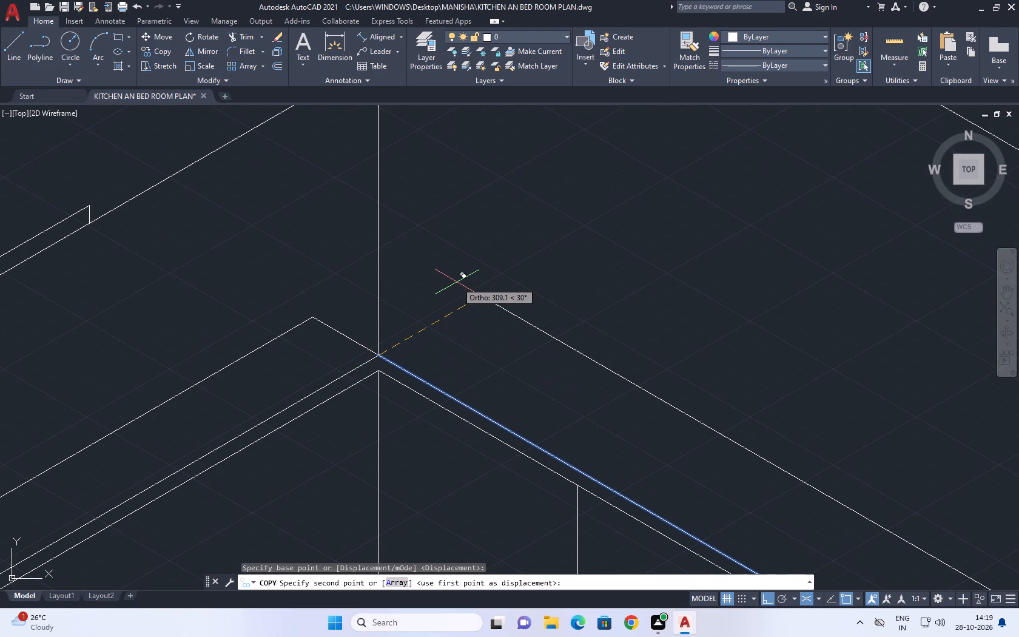
type("200")
key("Return")
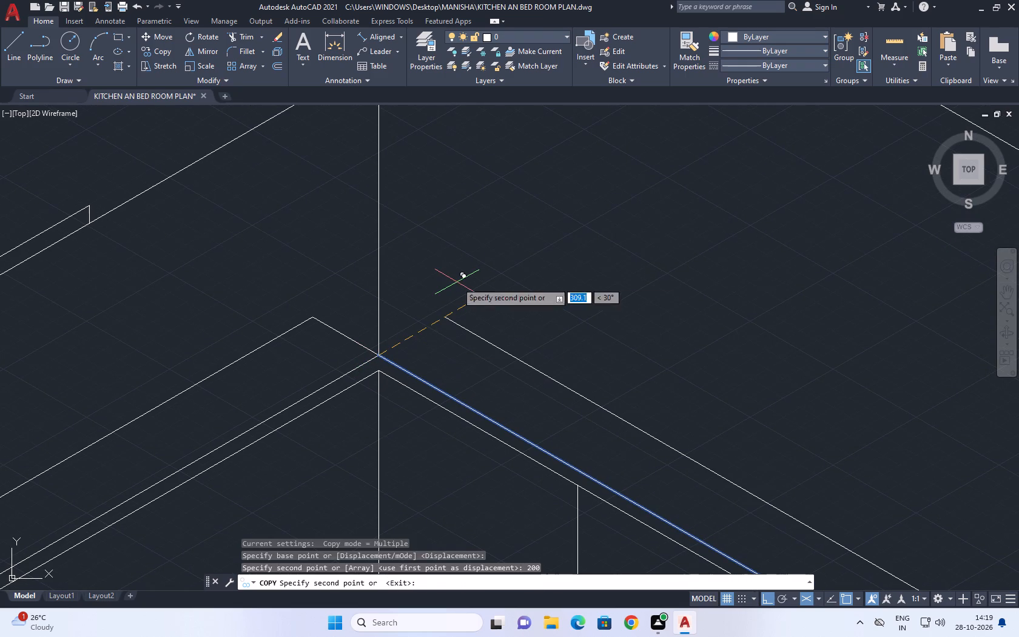
right_click(467, 276)
left_click(523, 300)
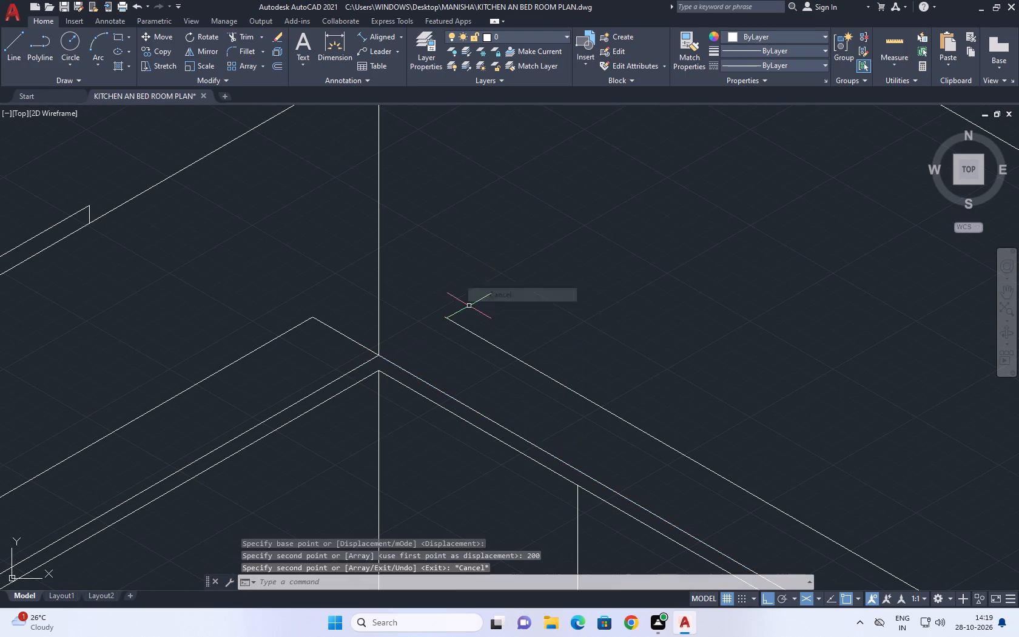
Extend the copied line and the matching line above the other countertop until they meet at the kitchen's inner corner vertical.
scroll(463, 305, "down", 2)
middle_click_drag(471, 343, 489, 377)
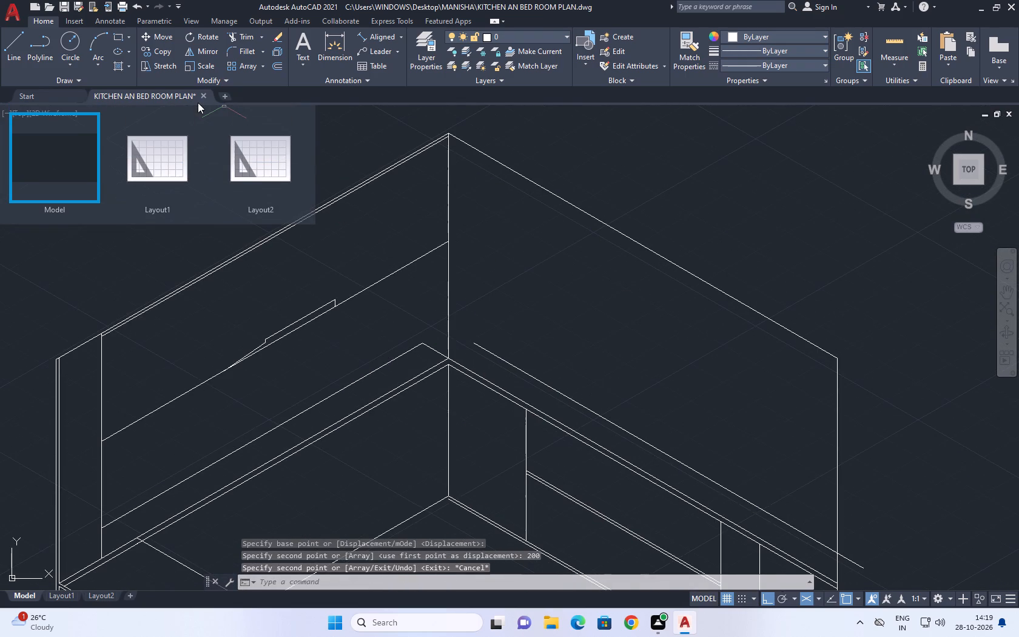
type("EX")
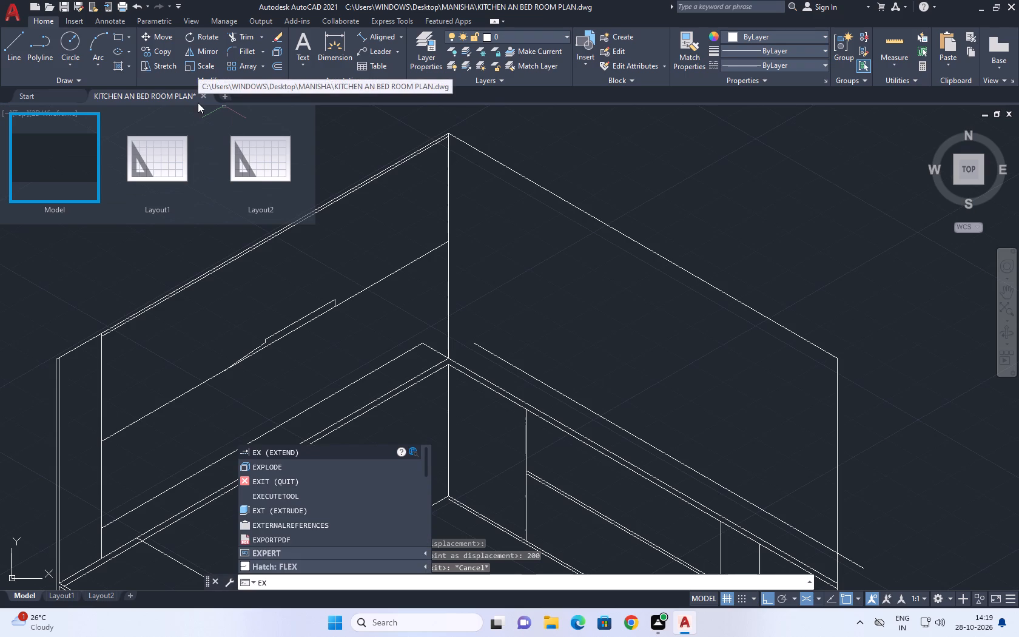
key("space")
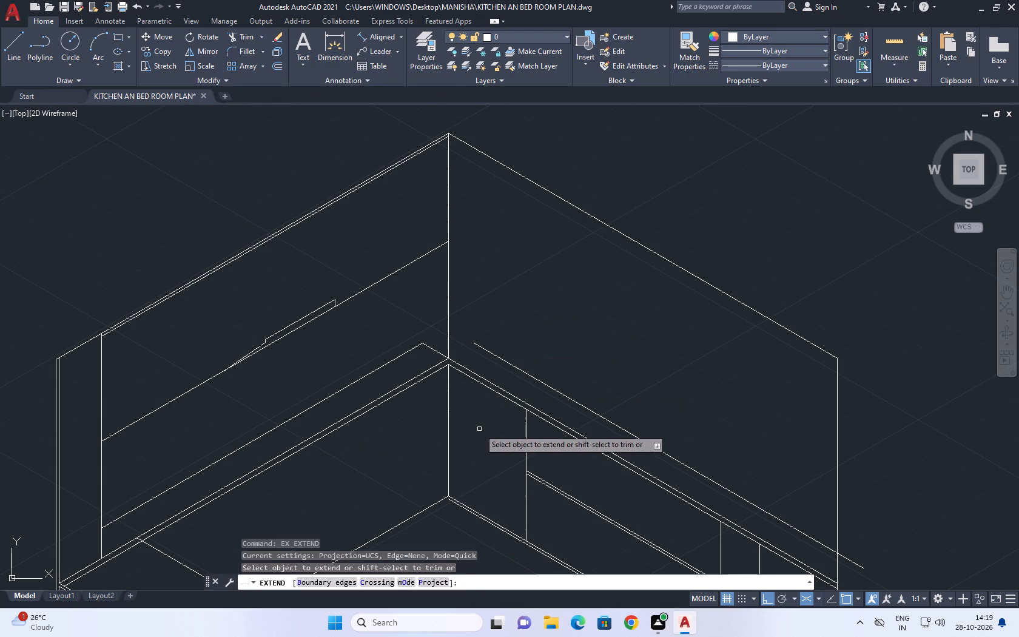
left_click(528, 375)
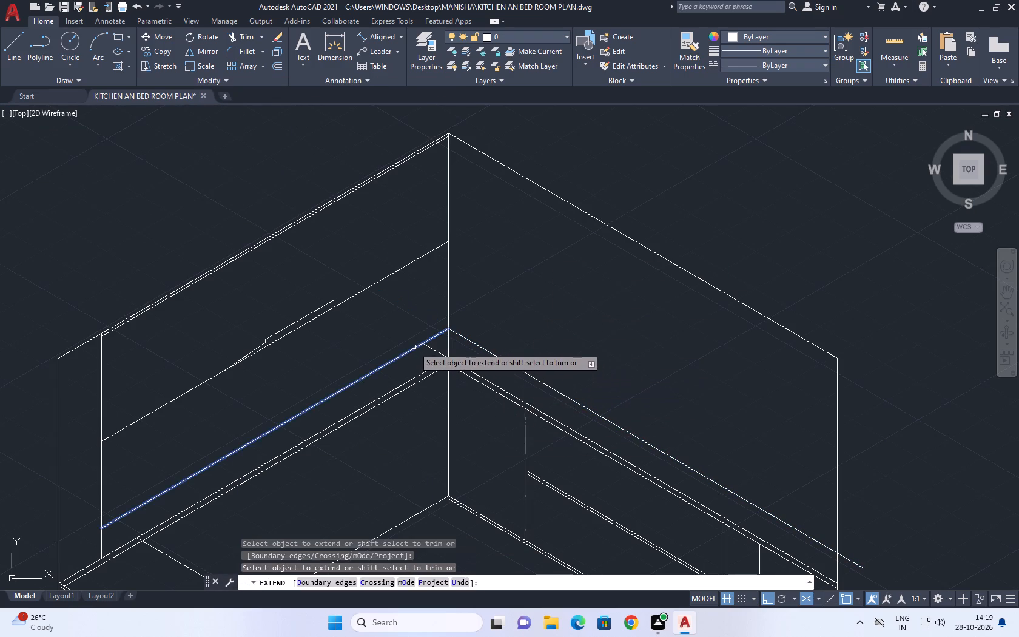
left_click(414, 347)
right_click(492, 320)
left_click(516, 336)
Erase the short 150° line beside the kitchen's inner corner.
scroll(426, 356, "up", 2)
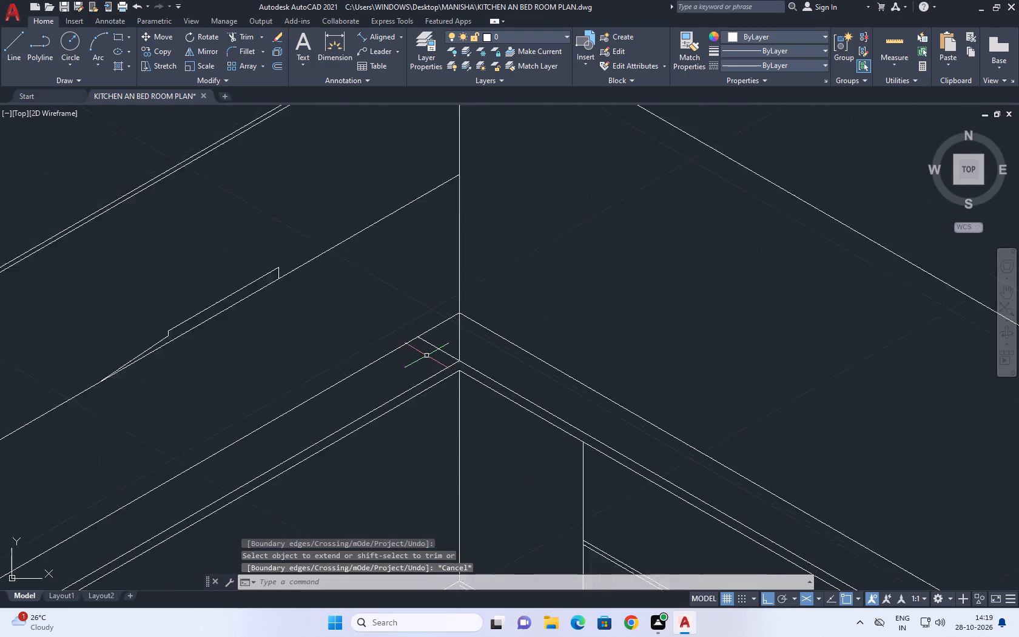
scroll(436, 357, "up", 2)
left_click(459, 331)
left_click(448, 339)
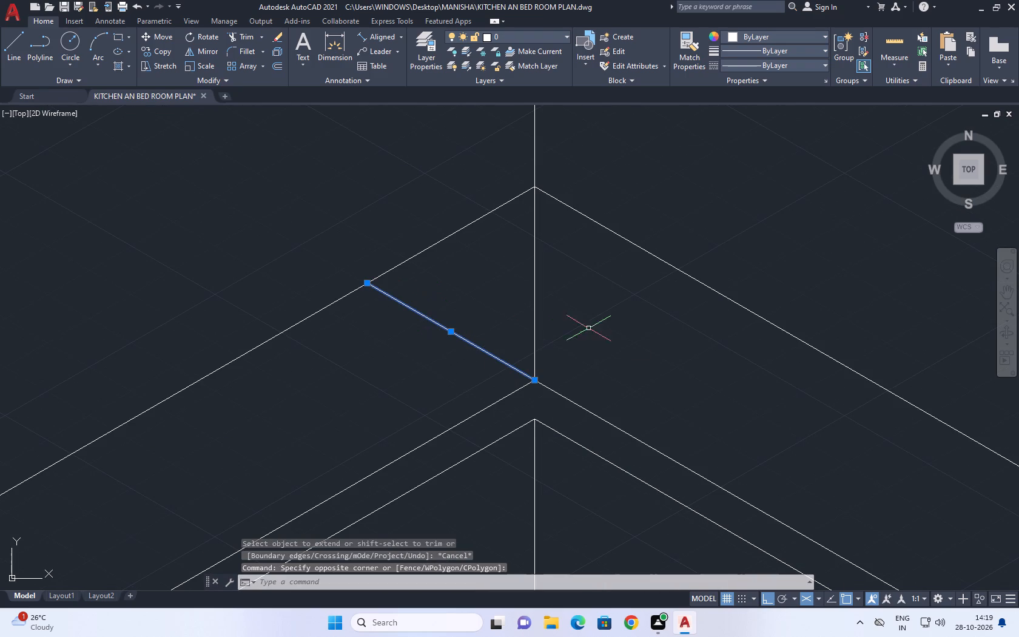
right_click(590, 326)
left_click(621, 103)
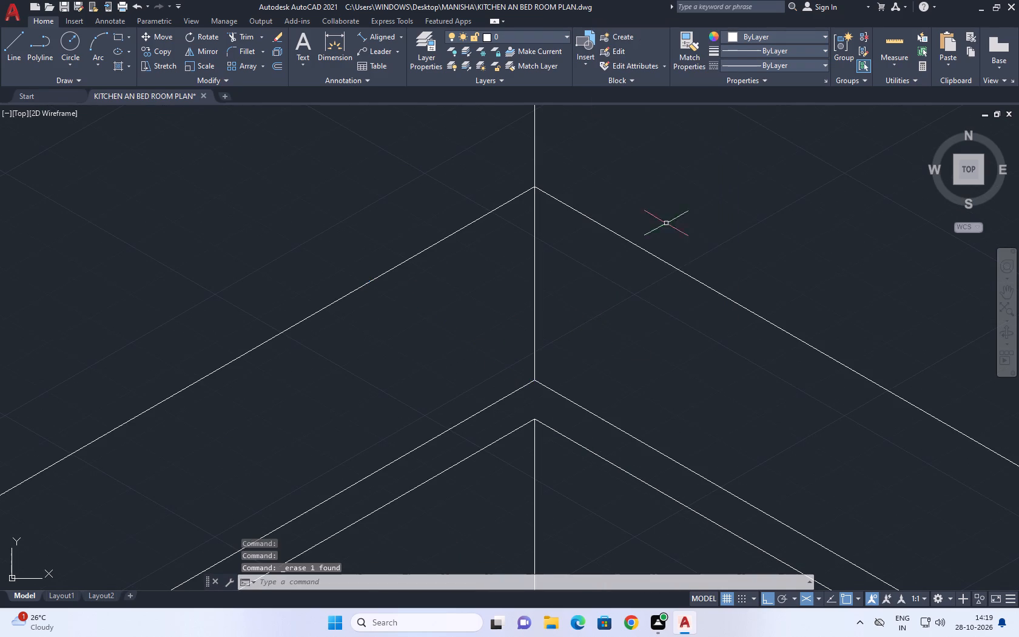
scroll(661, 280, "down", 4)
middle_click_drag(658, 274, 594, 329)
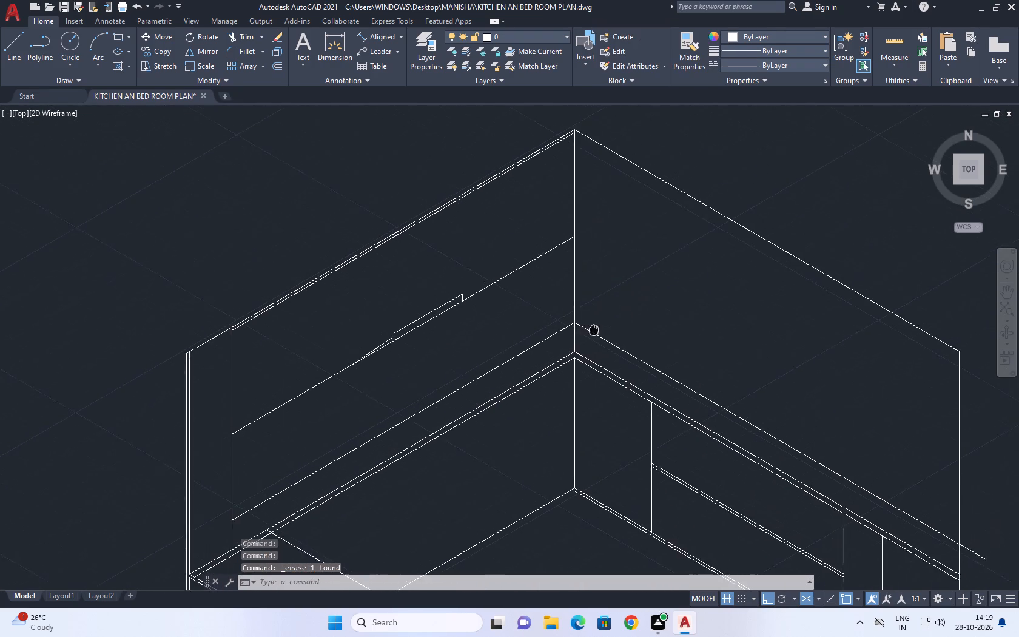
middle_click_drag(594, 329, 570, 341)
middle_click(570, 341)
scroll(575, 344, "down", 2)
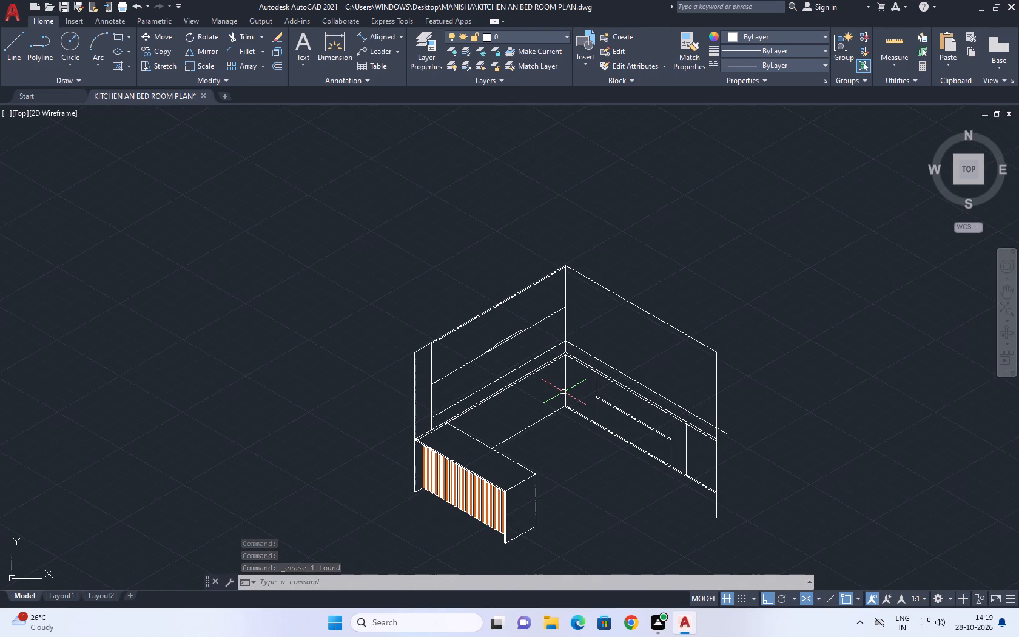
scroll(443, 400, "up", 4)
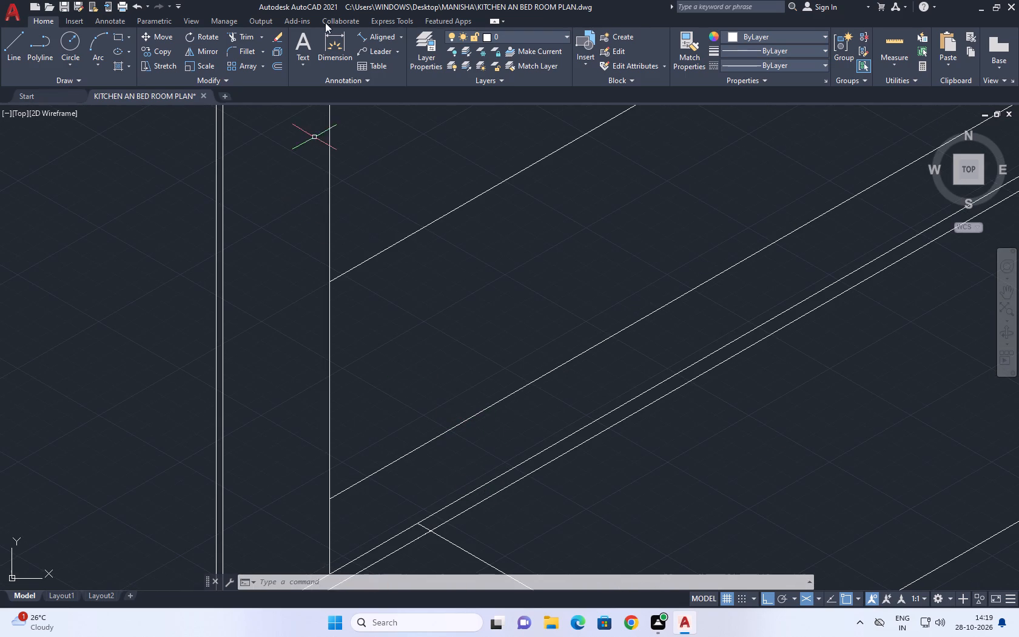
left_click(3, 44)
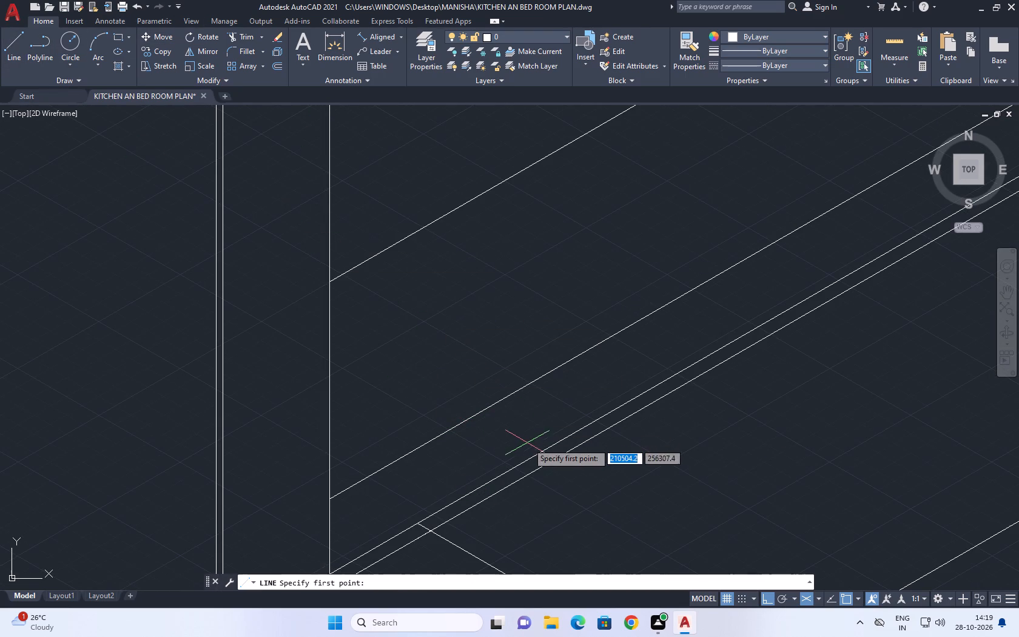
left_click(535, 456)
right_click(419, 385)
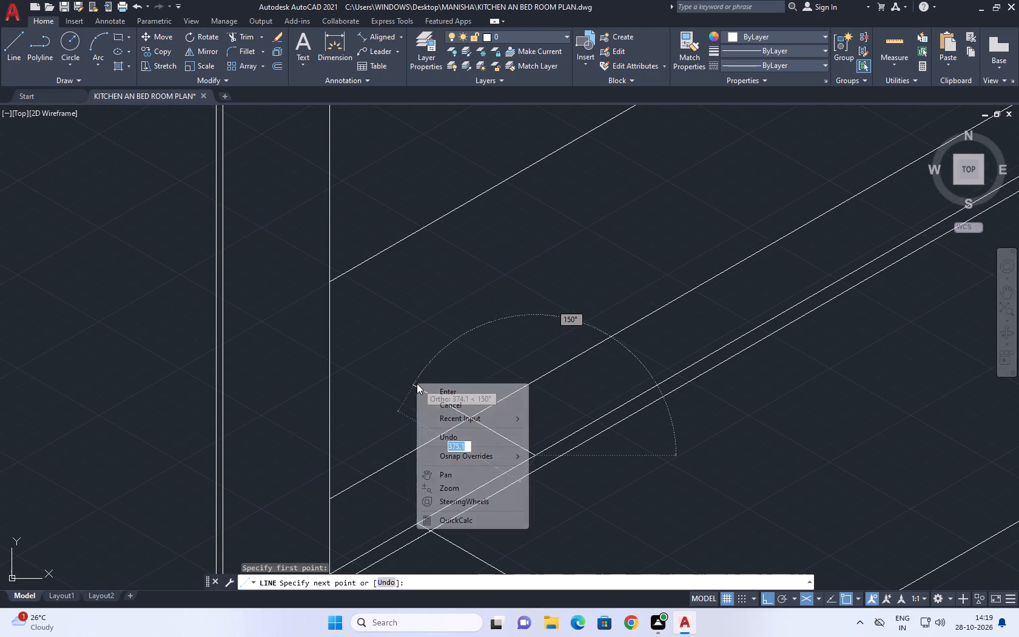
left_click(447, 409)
Trim the copied line's overhang beyond the end vertical of the wall without wall cabinets.
scroll(451, 407, "down", 5)
middle_click_drag(578, 379, 545, 362)
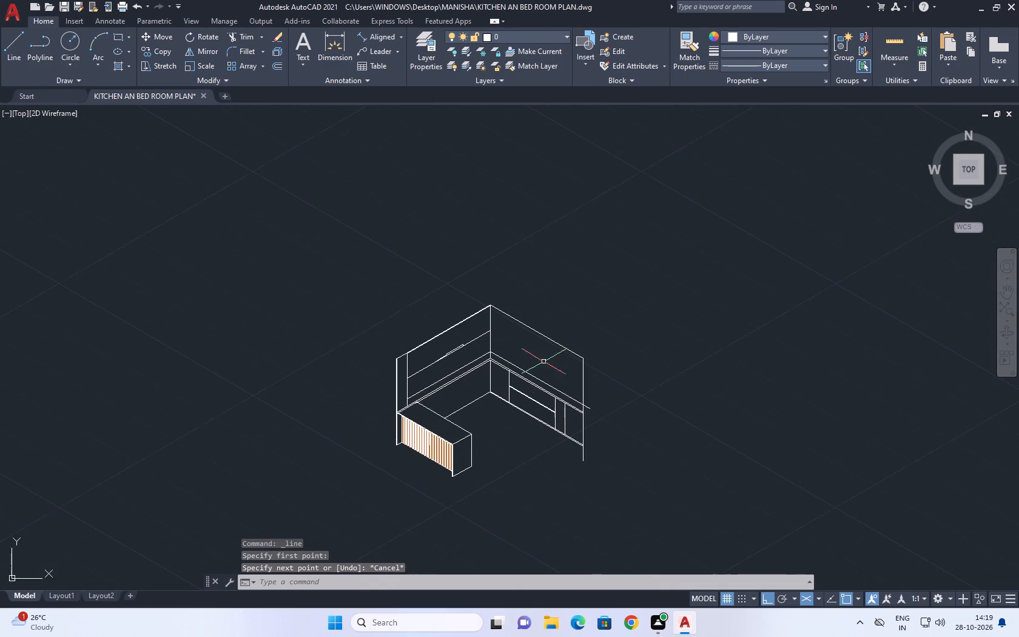
scroll(566, 395, "up", 2)
middle_click_drag(657, 436, 644, 413)
left_click_drag(242, 35, 244, 42)
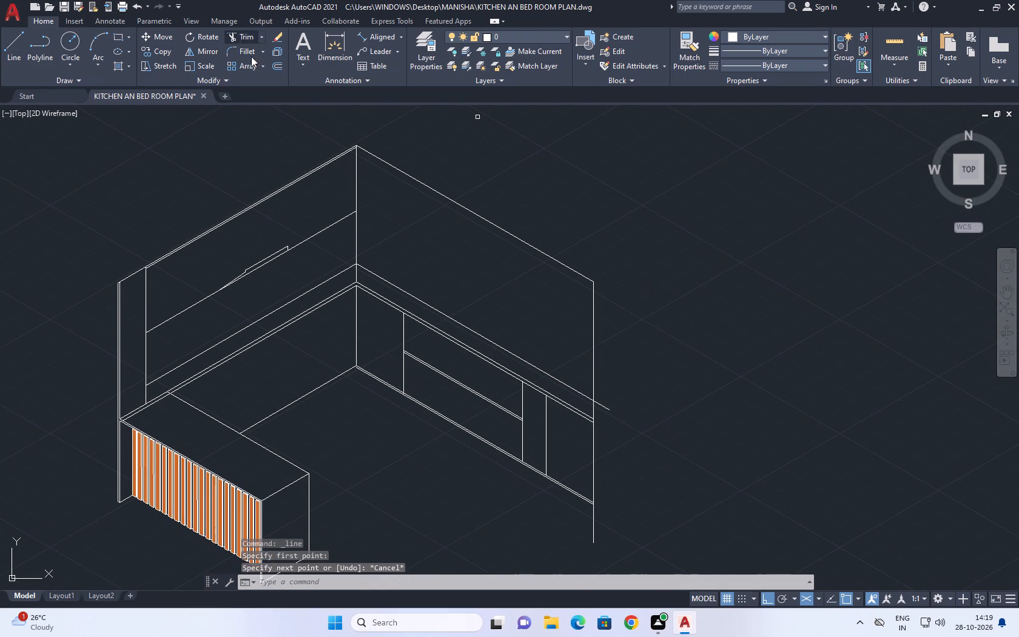
scroll(636, 368, "up", 4)
left_click_drag(574, 359, 573, 366)
left_click(537, 452)
right_click(576, 331)
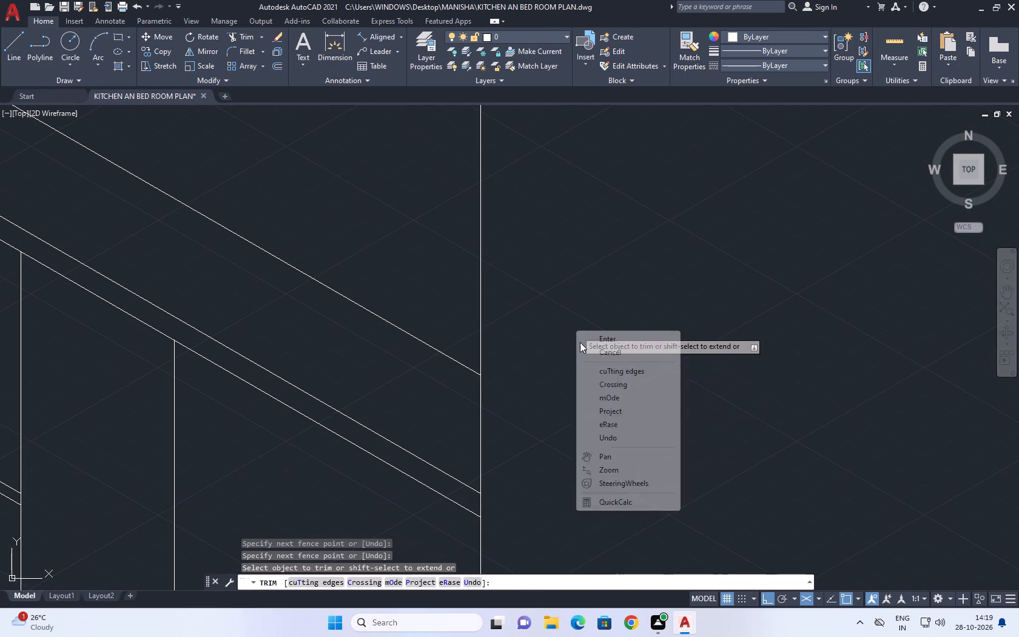
left_click(598, 352)
Trim that wall's end vertical where it projects below the base cabinets' bottom line.
scroll(620, 331, "down", 4)
middle_click_drag(629, 432, 595, 235)
middle_click_drag(534, 309, 580, 357)
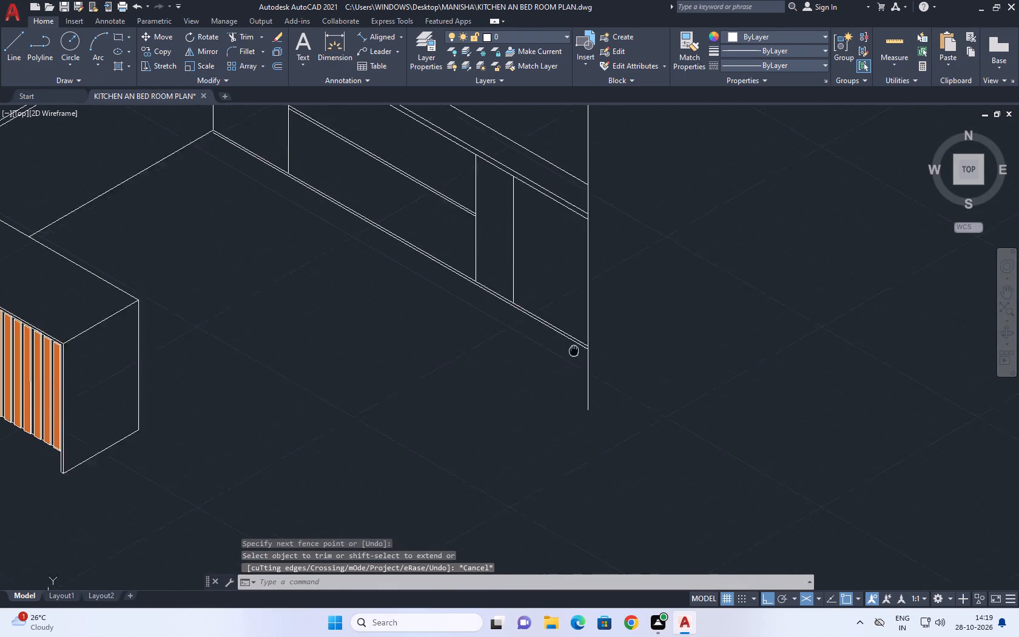
middle_click_drag(580, 357, 636, 409)
scroll(639, 411, "down", 2)
middle_click_drag(654, 432, 631, 436)
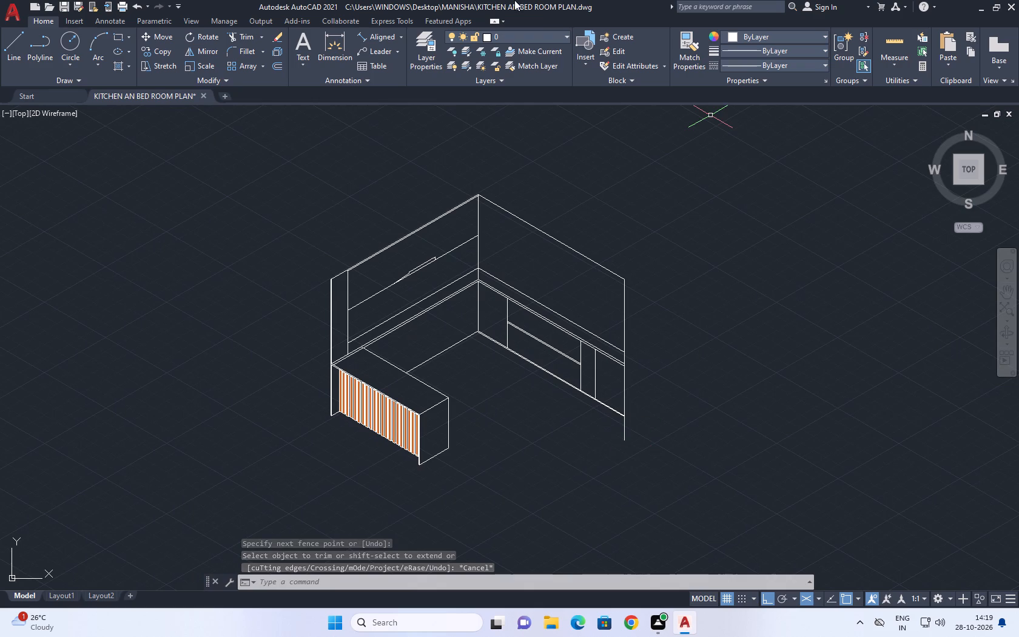
left_click(241, 38)
scroll(633, 385, "up", 2)
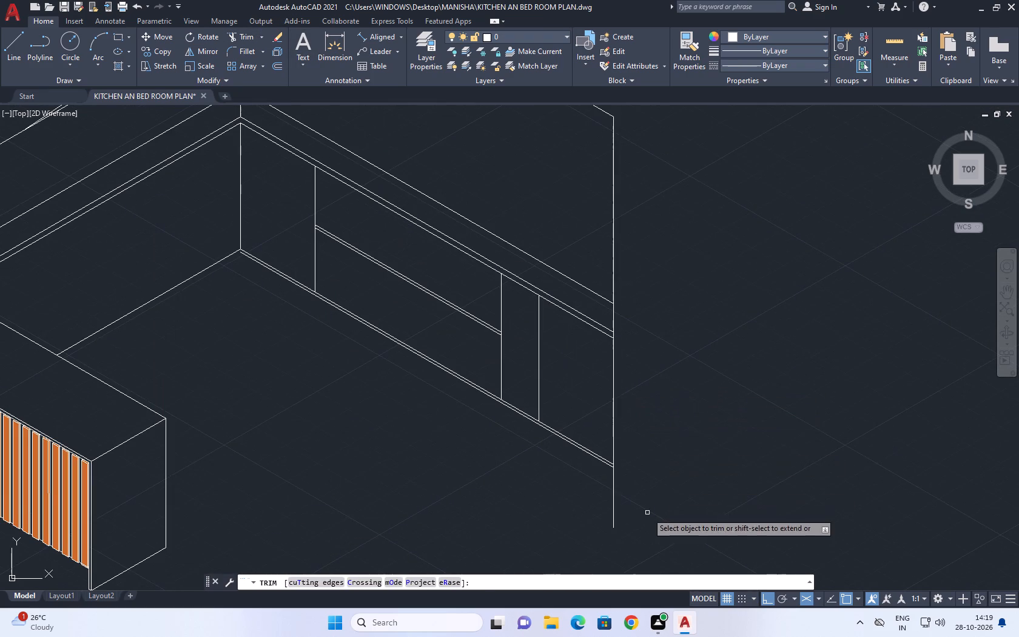
left_click(647, 511)
left_click(546, 491)
right_click(645, 451)
left_click(684, 292)
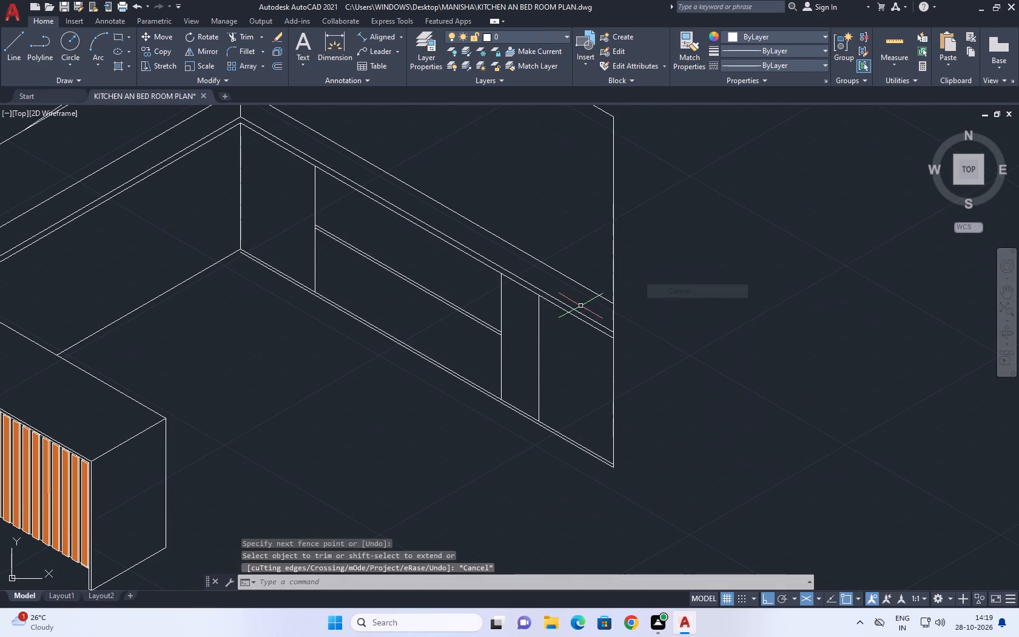
Stretch the end of the overlapping lower countertop line back to its intersection with the slatted counter's inner edge.
scroll(577, 306, "down", 2)
middle_click_drag(462, 308, 490, 321)
scroll(369, 313, "up", 1)
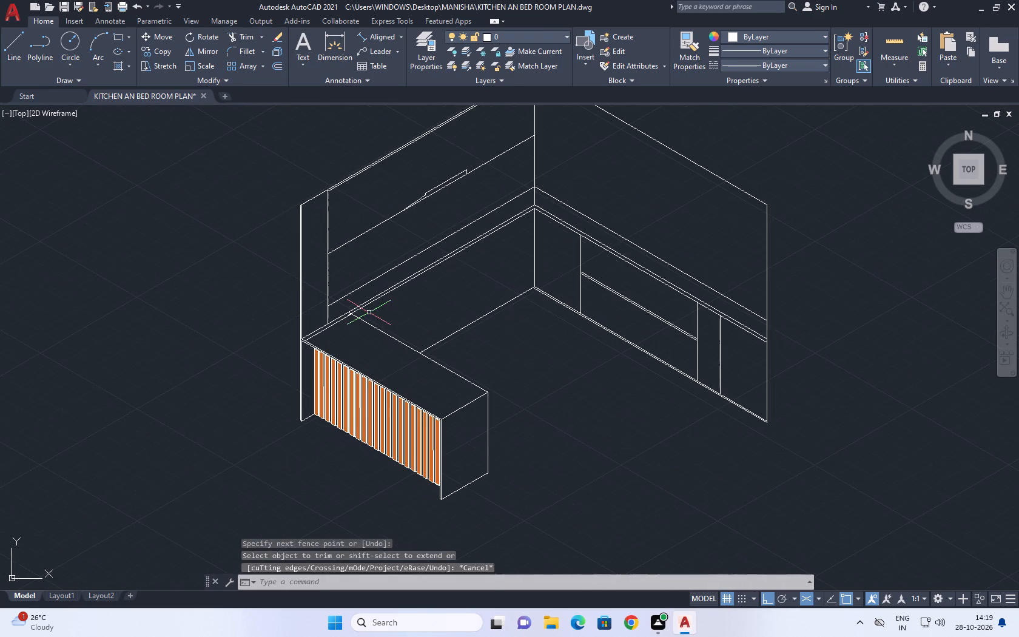
middle_click_drag(416, 286, 420, 346)
scroll(311, 376, "up", 2)
scroll(422, 380, "up", 3)
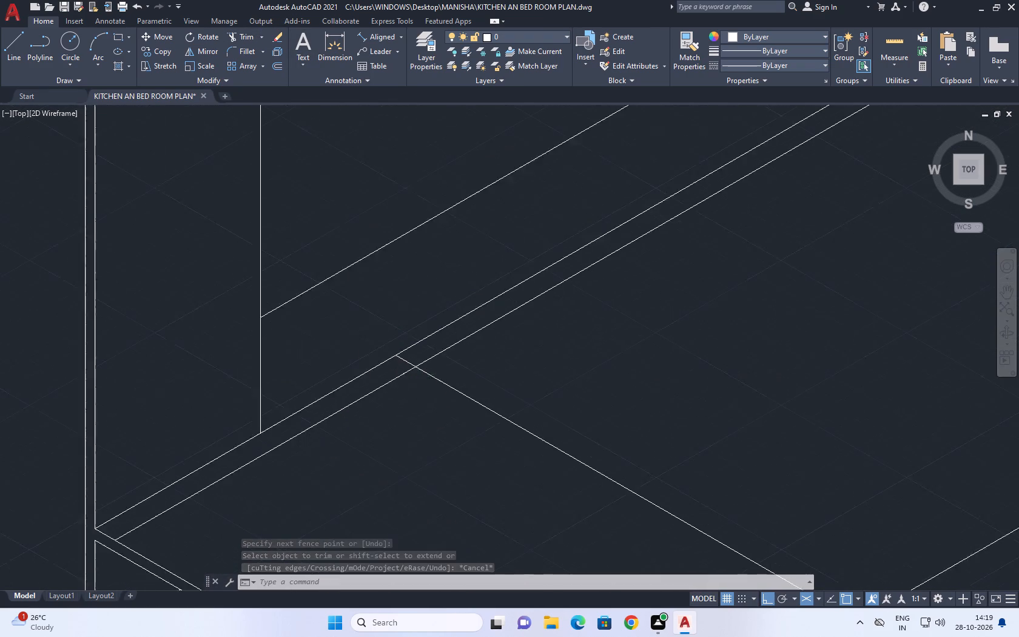
scroll(401, 354, "up", 3)
left_click(255, 397)
left_click(581, 519)
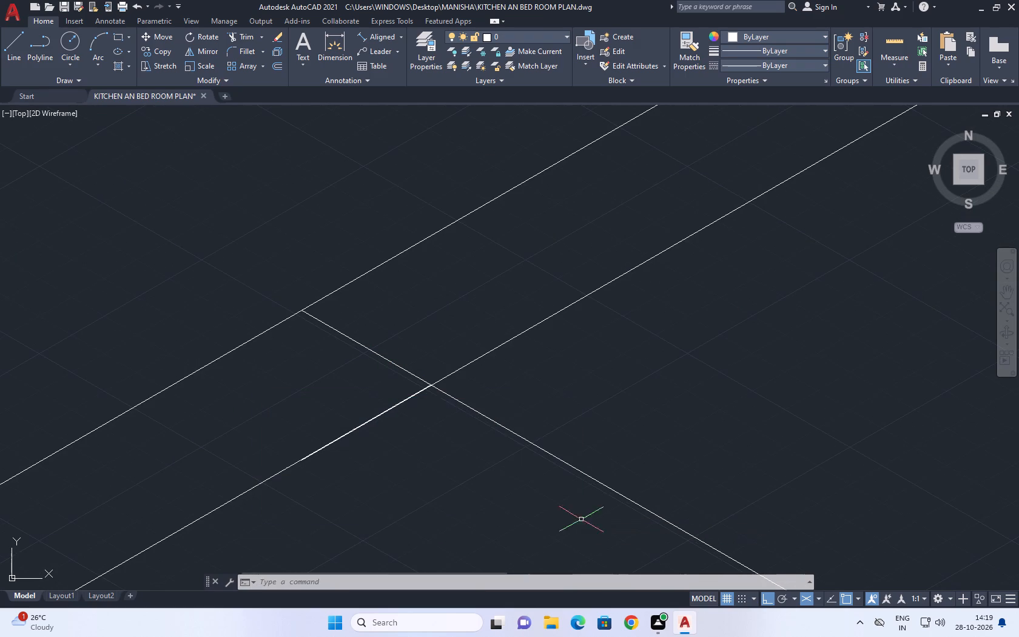
left_click(207, 197)
left_click(494, 493)
middle_click_drag(390, 395, 453, 277)
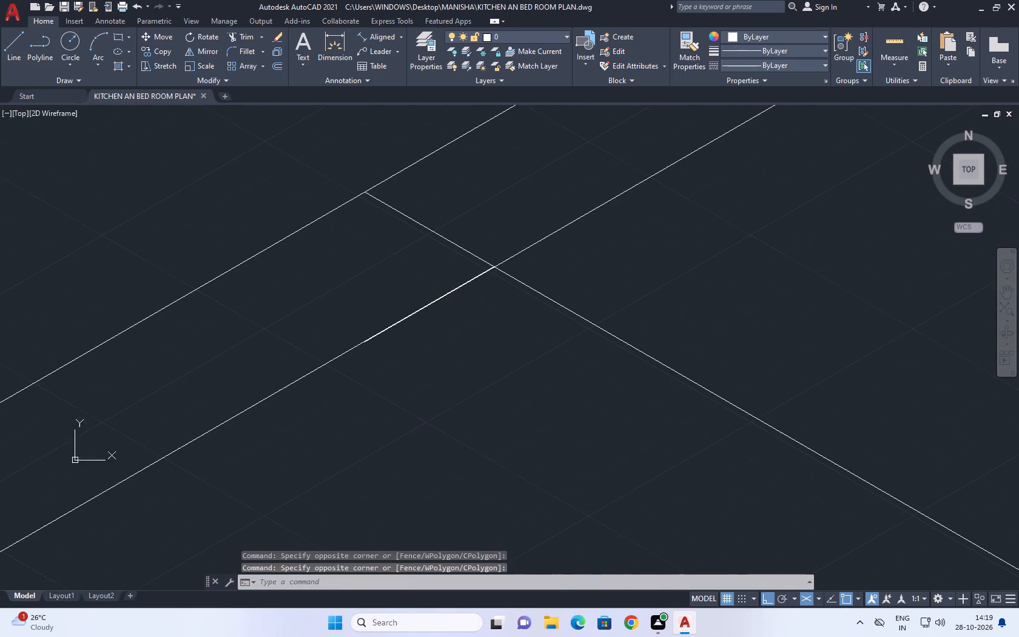
left_click(382, 332)
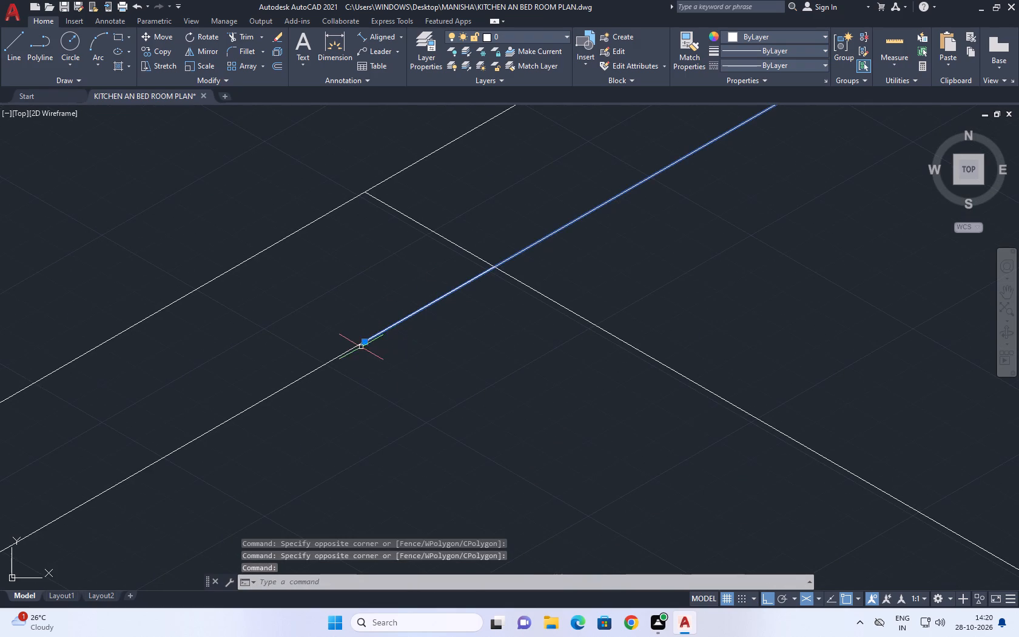
left_click(365, 342)
left_click(496, 268)
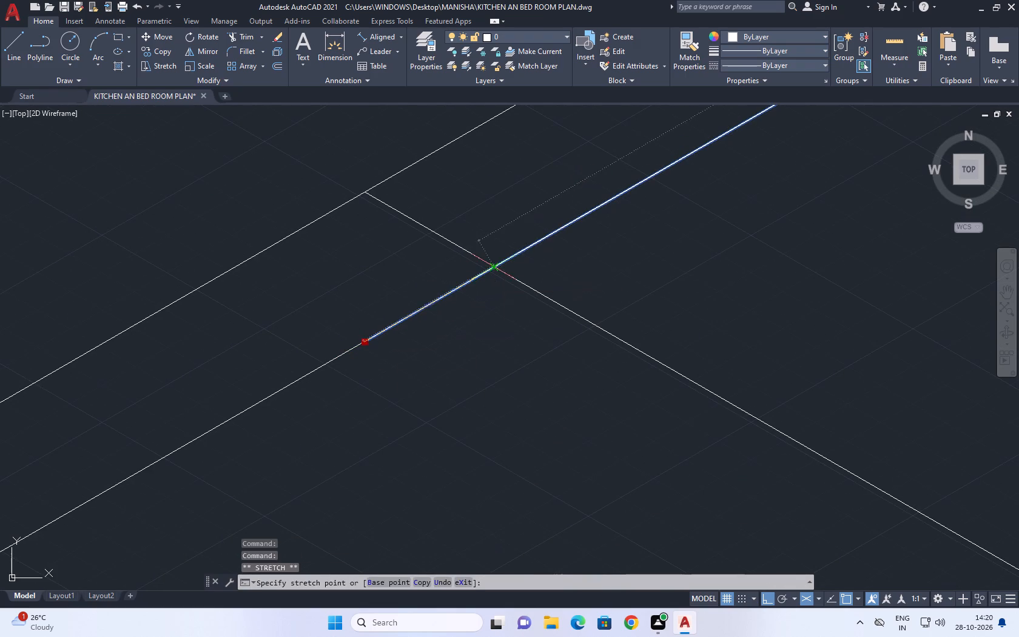
middle_click_drag(588, 278, 431, 368)
right_click_drag(502, 331, 503, 336)
left_click(564, 239)
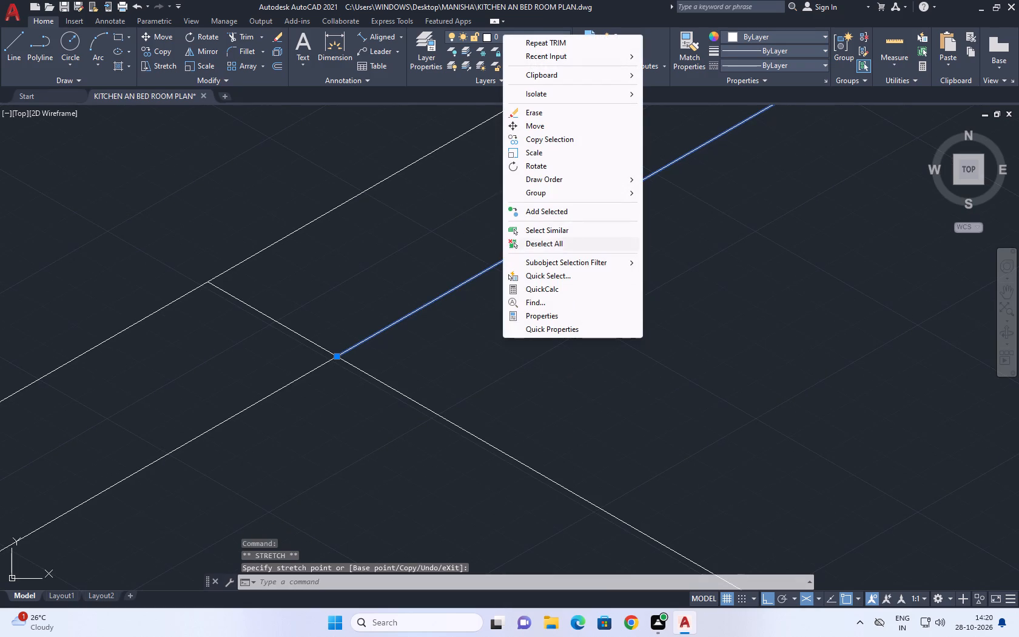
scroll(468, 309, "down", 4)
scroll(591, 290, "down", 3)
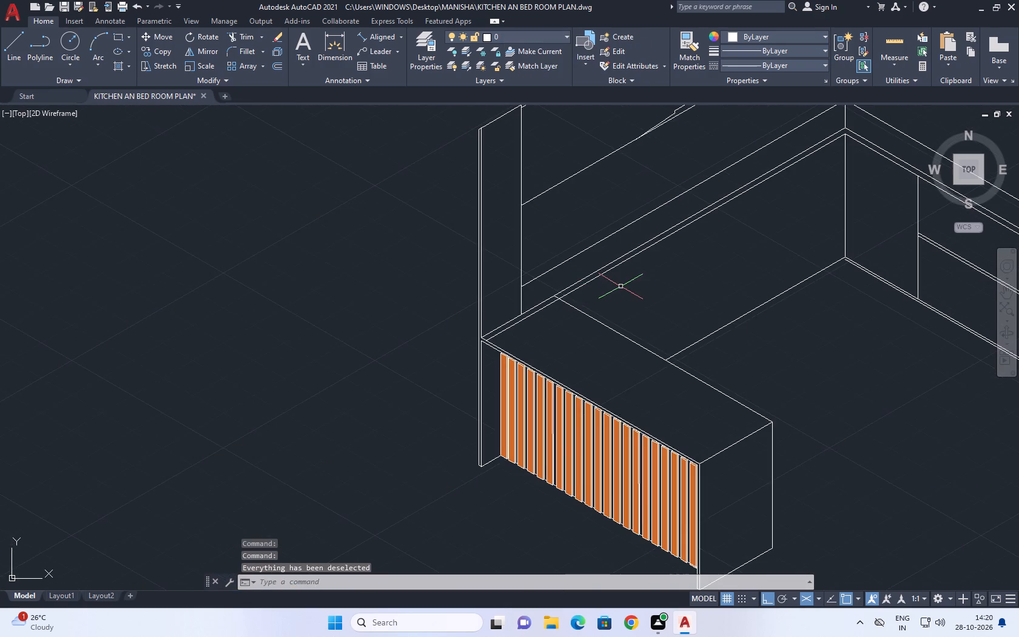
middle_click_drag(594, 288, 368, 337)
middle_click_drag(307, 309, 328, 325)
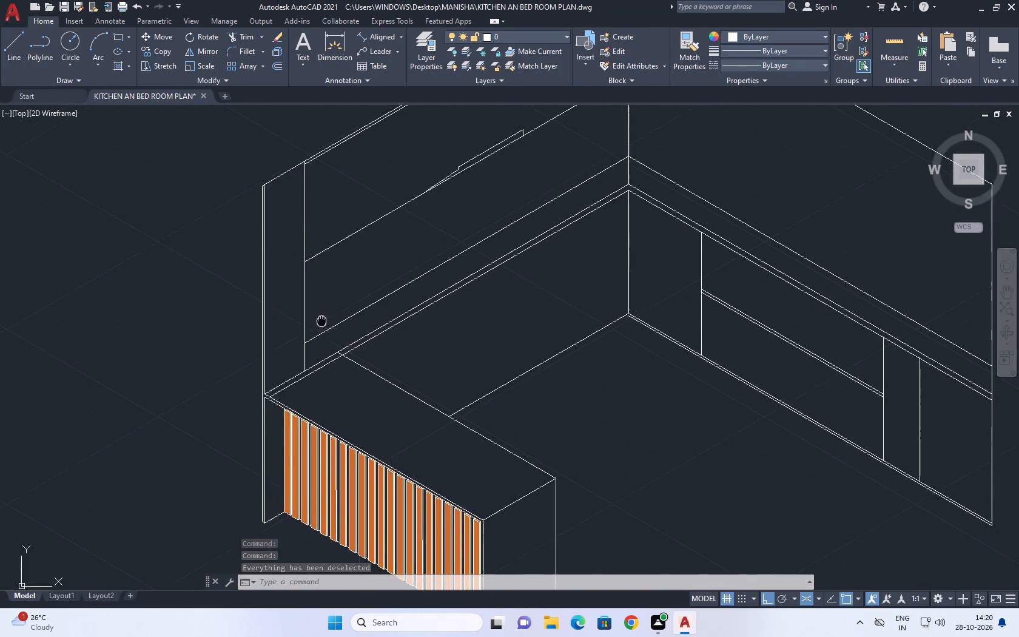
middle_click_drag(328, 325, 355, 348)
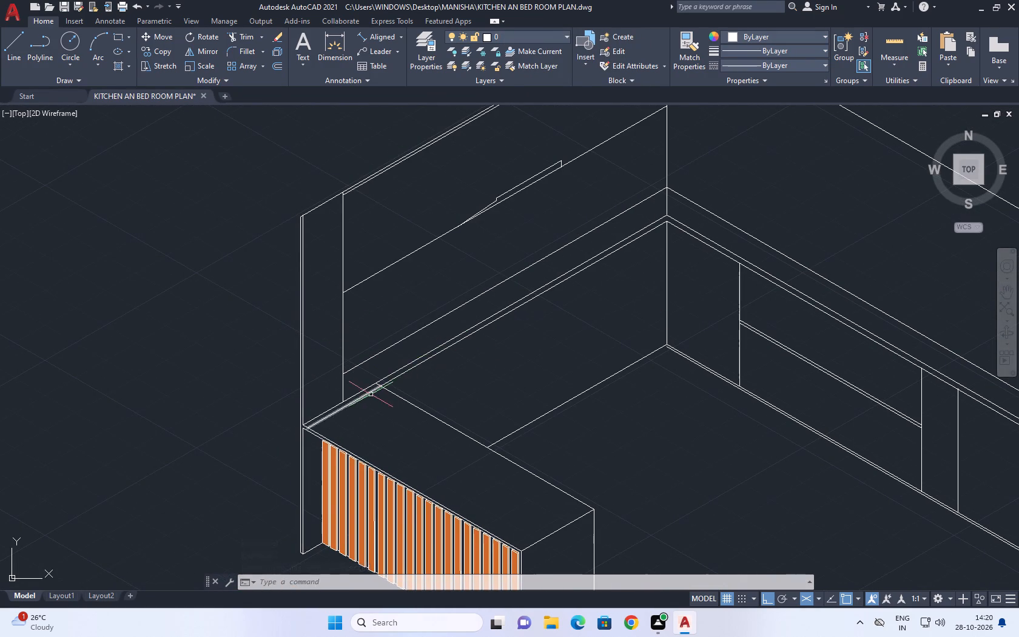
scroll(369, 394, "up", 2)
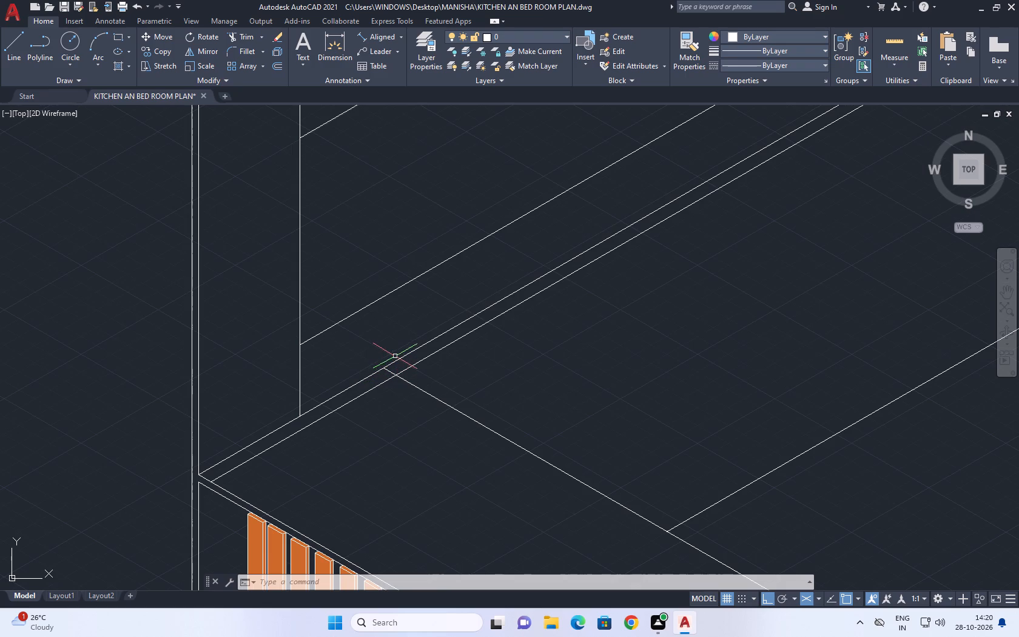
Examine the isometric kitchen, from the slatted counter to the base cabinets on the wall without wall cabinets.
scroll(424, 207, "down", 4)
scroll(395, 292, "up", 3)
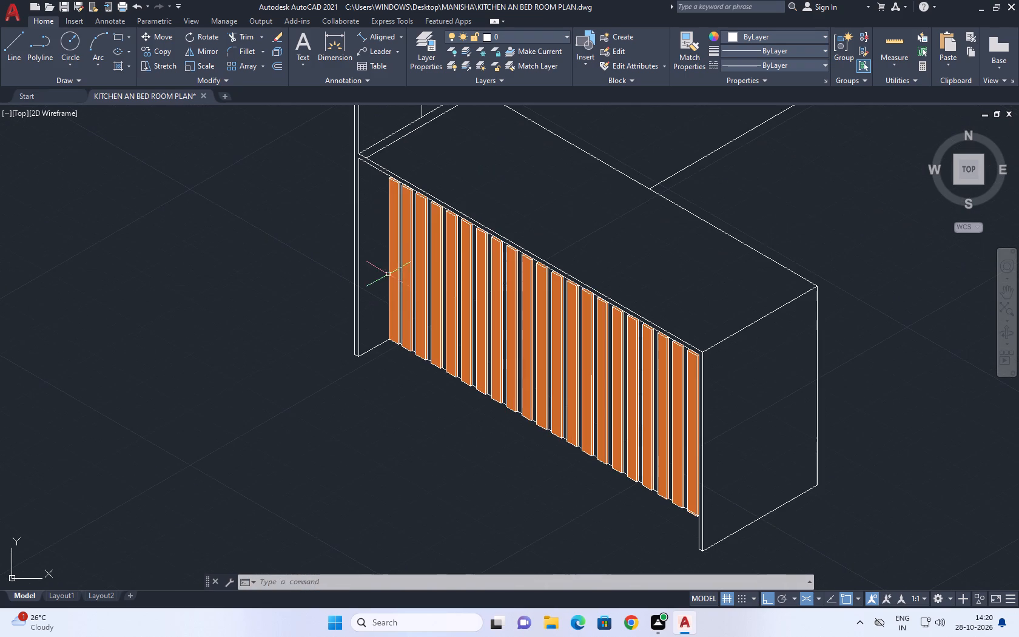
scroll(696, 203, "down", 1)
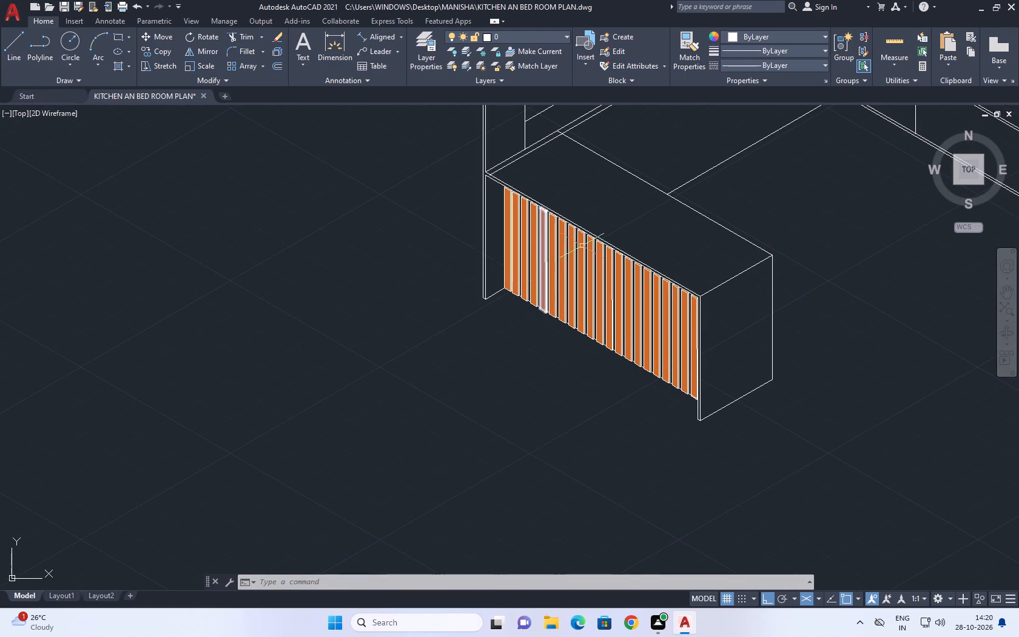
middle_click_drag(593, 245, 585, 306)
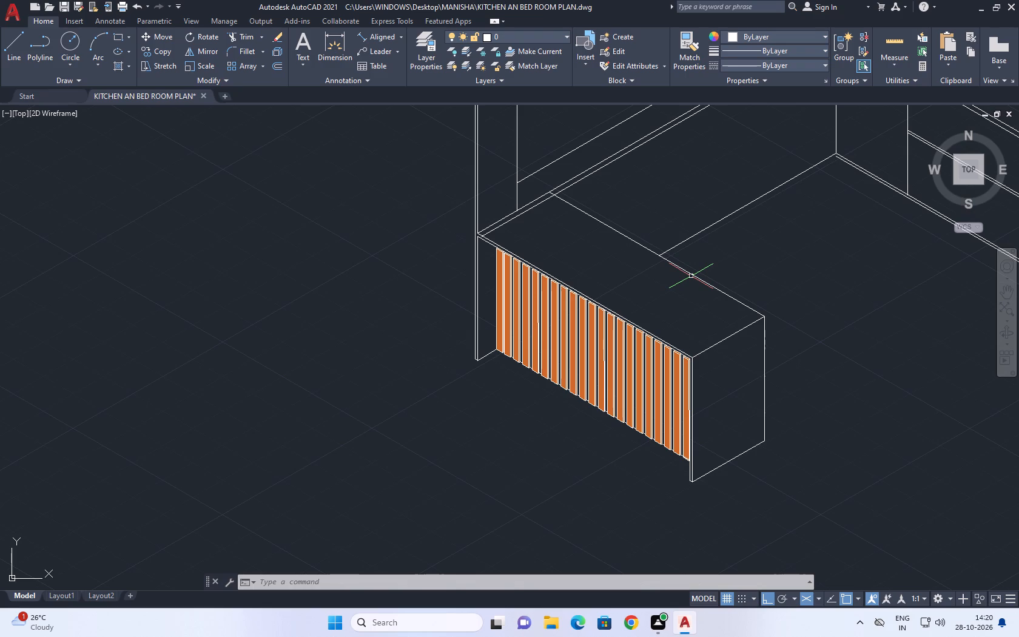
middle_click_drag(644, 401, 378, 343)
scroll(415, 366, "down", 1)
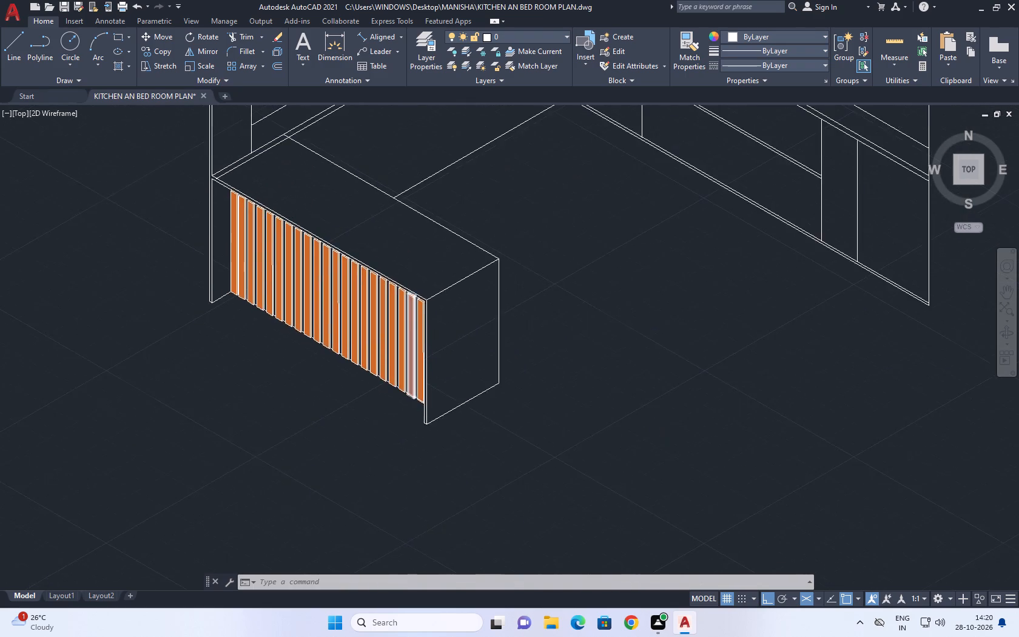
scroll(416, 367, "down", 1)
middle_click_drag(461, 309, 459, 329)
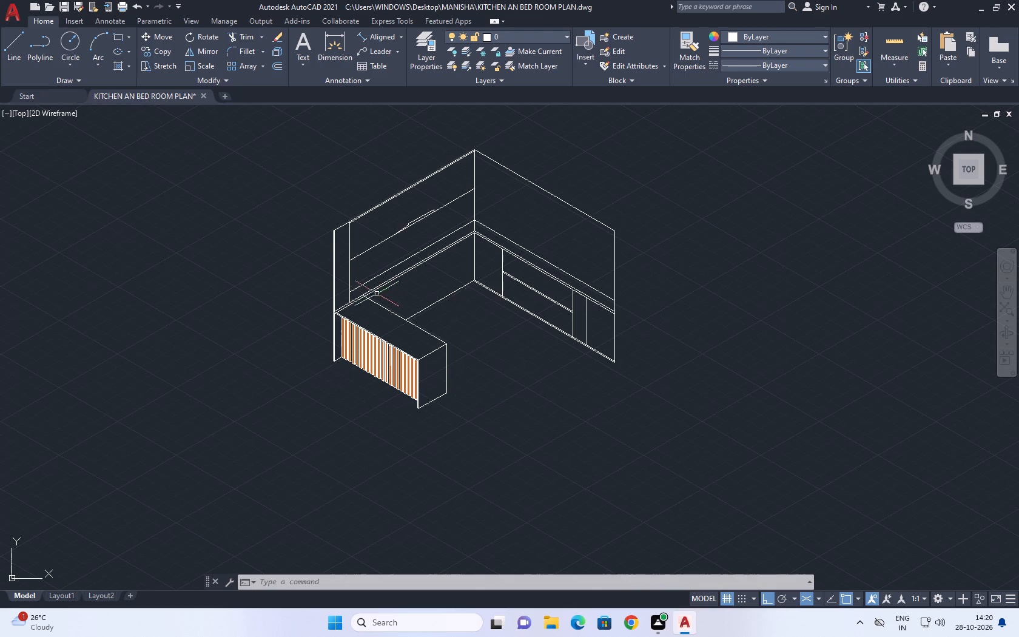
middle_click_drag(387, 308, 456, 408)
middle_click(456, 408)
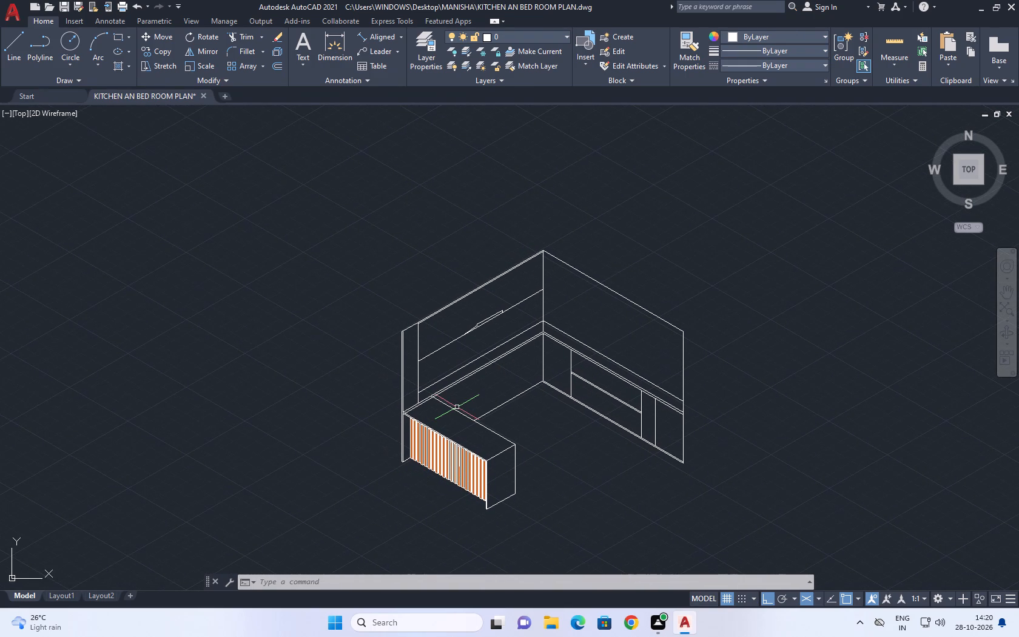
middle_click_drag(611, 334, 601, 328)
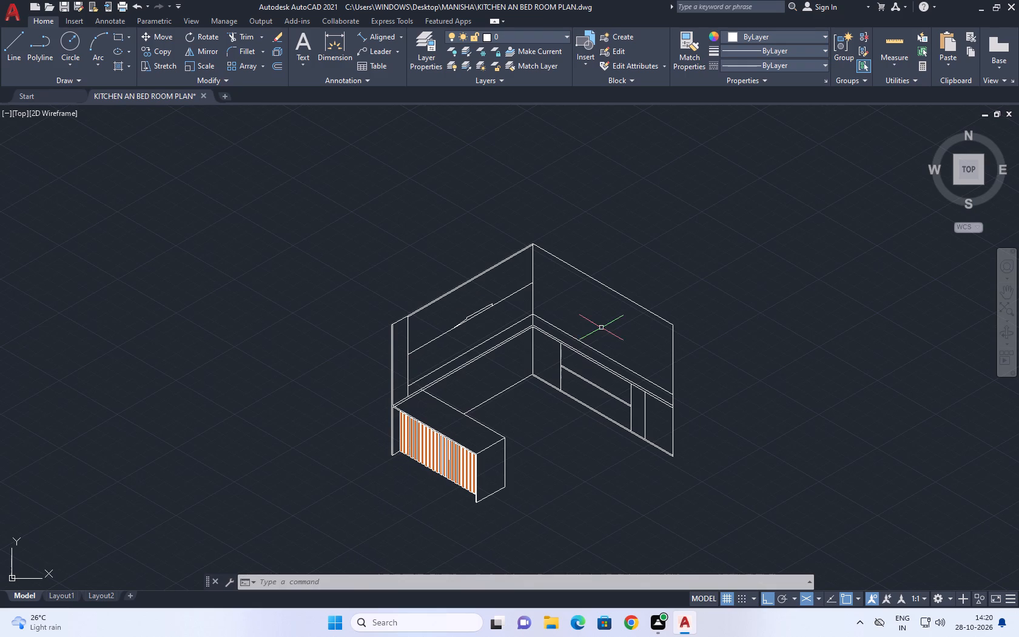
scroll(599, 352, "up", 4)
middle_click_drag(590, 359, 571, 374)
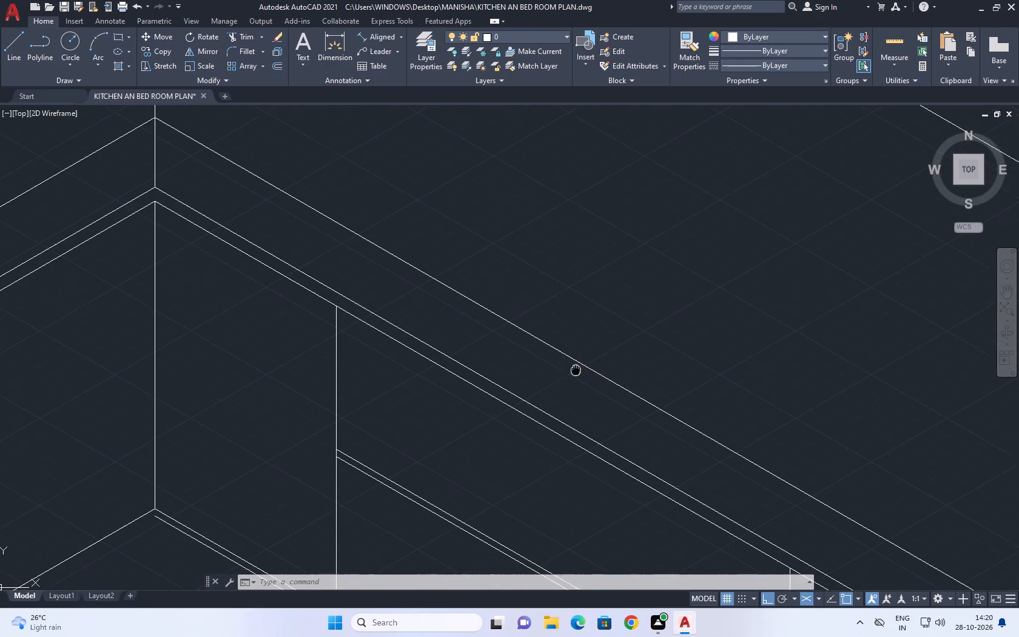
middle_click_drag(571, 374, 562, 395)
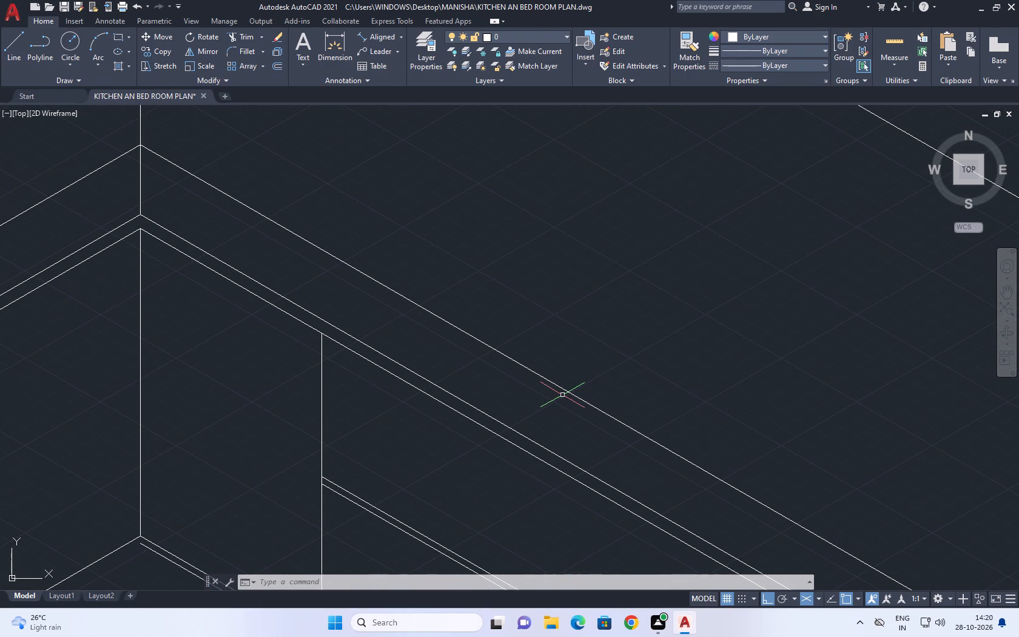
scroll(513, 360, "down", 3)
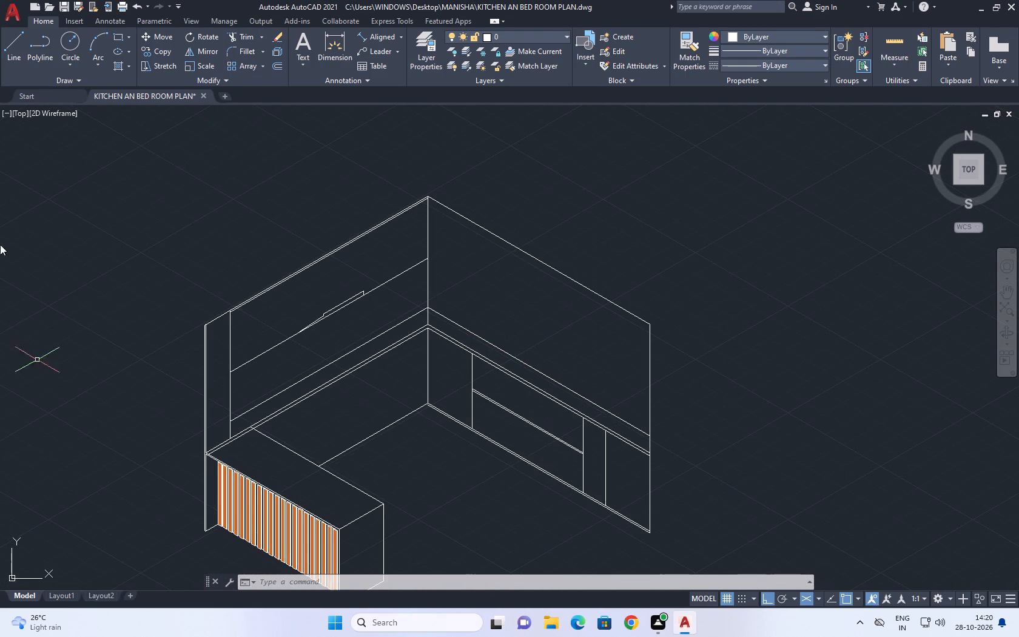
Draw a 150 line at 210° from the line above the countertop on the wall without wall cabinets.
left_click(8, 42)
scroll(604, 407, "up", 3)
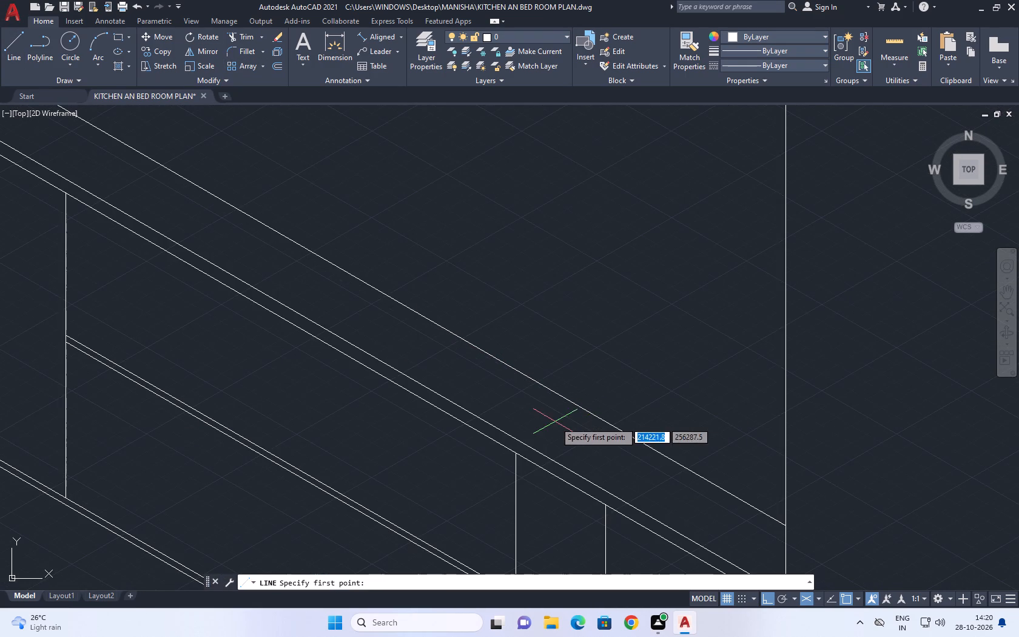
scroll(535, 425, "up", 2)
scroll(585, 391, "up", 2)
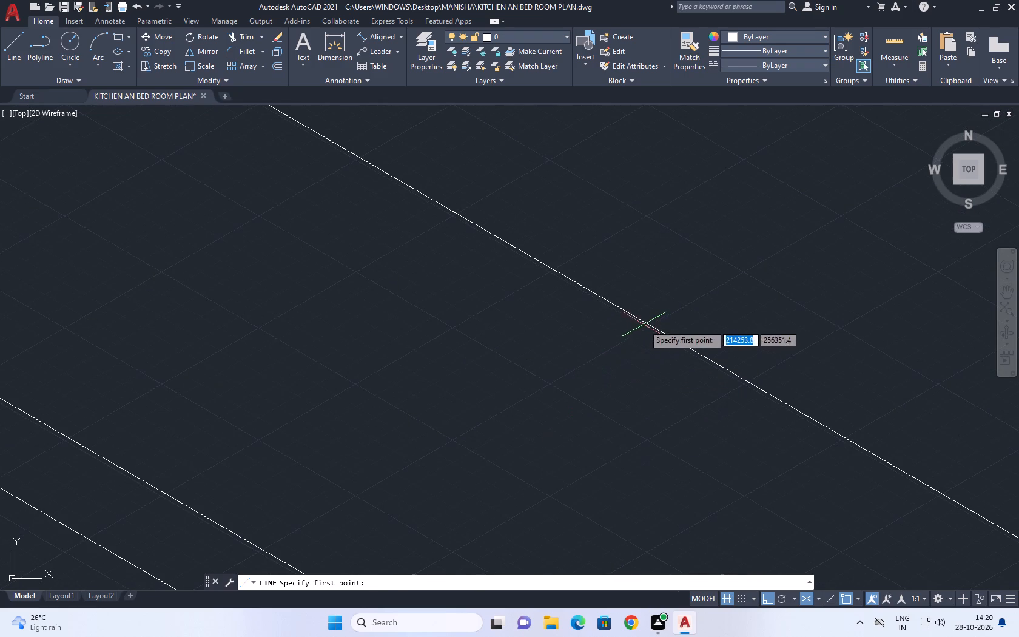
left_click(647, 323)
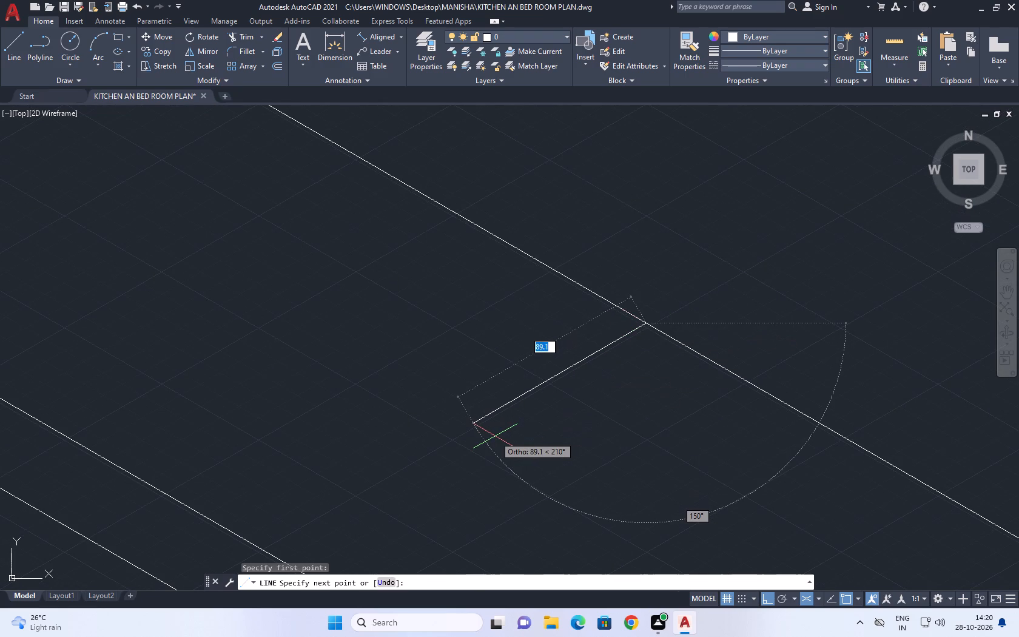
type("150")
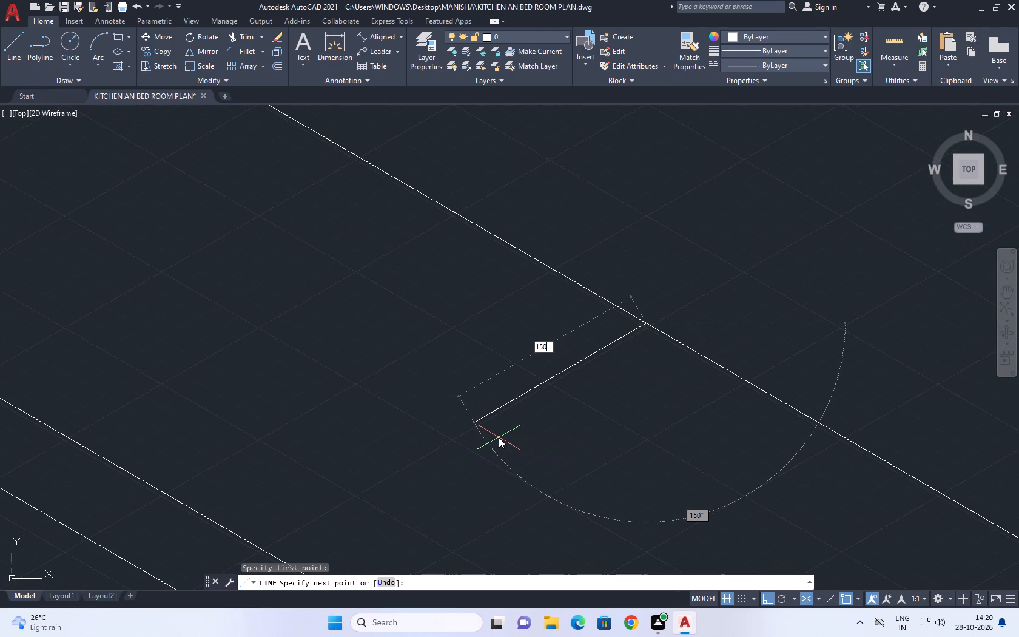
key("Return")
Continue with a 500 segment at 150° parallel to the countertop, ending with a 30° segment across the line above the countertop.
scroll(184, 334, "down", 1)
middle_click_drag(145, 299, 603, 400)
scroll(623, 397, "down", 1)
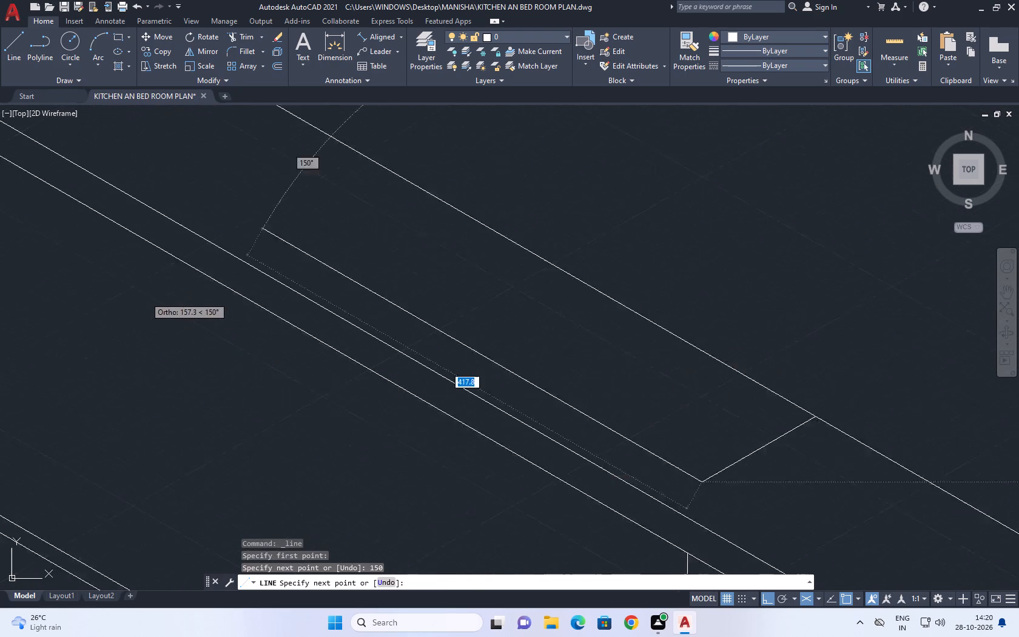
scroll(623, 397, "down", 1)
scroll(519, 363, "up", 1)
middle_click_drag(504, 342, 526, 399)
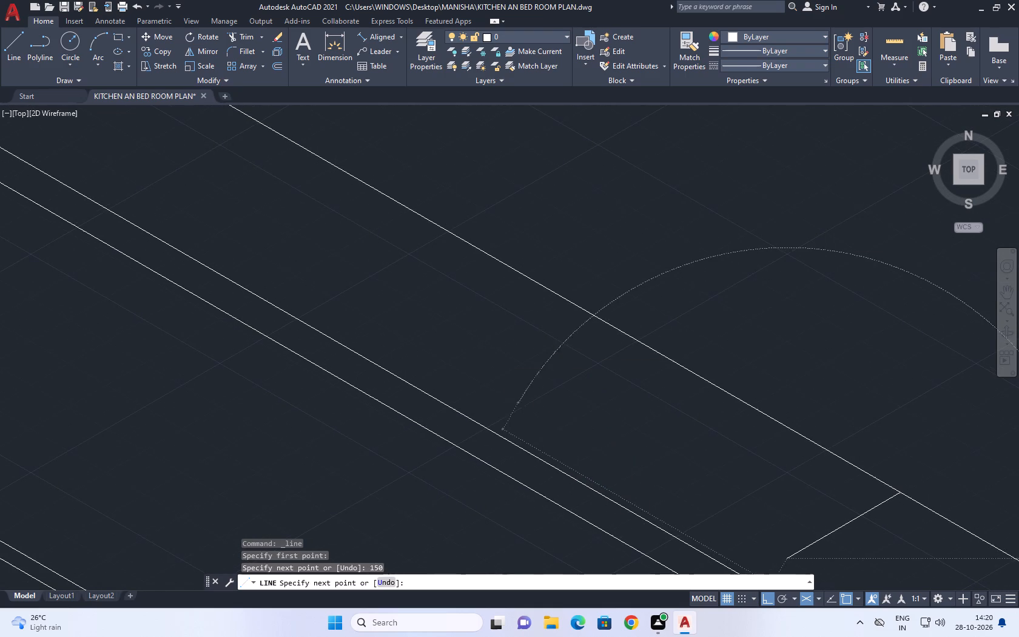
scroll(475, 379, "down", 2)
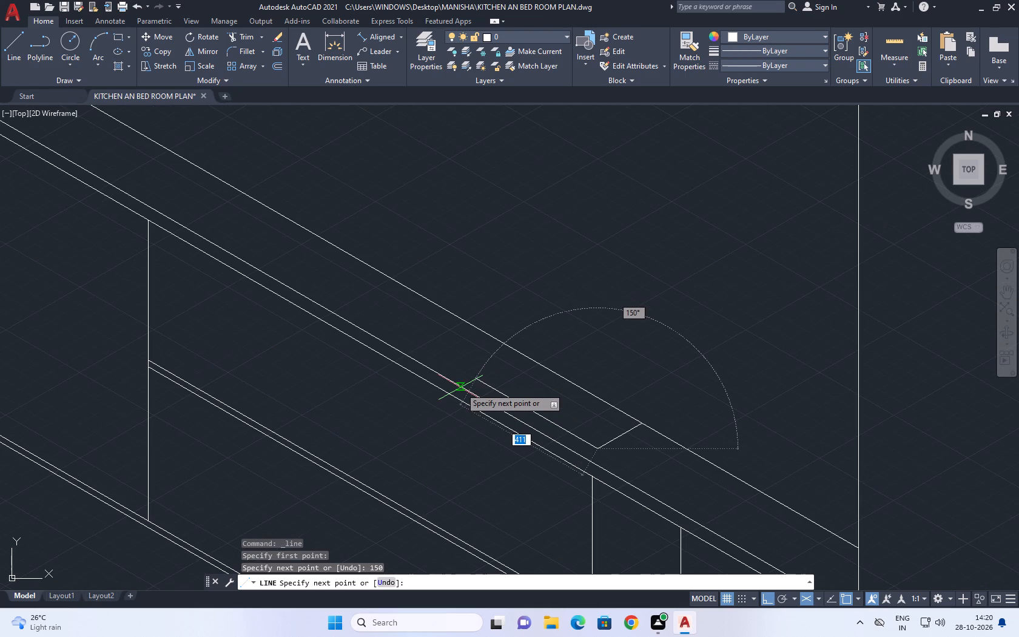
key("5")
key("0")
key("0")
key("Return")
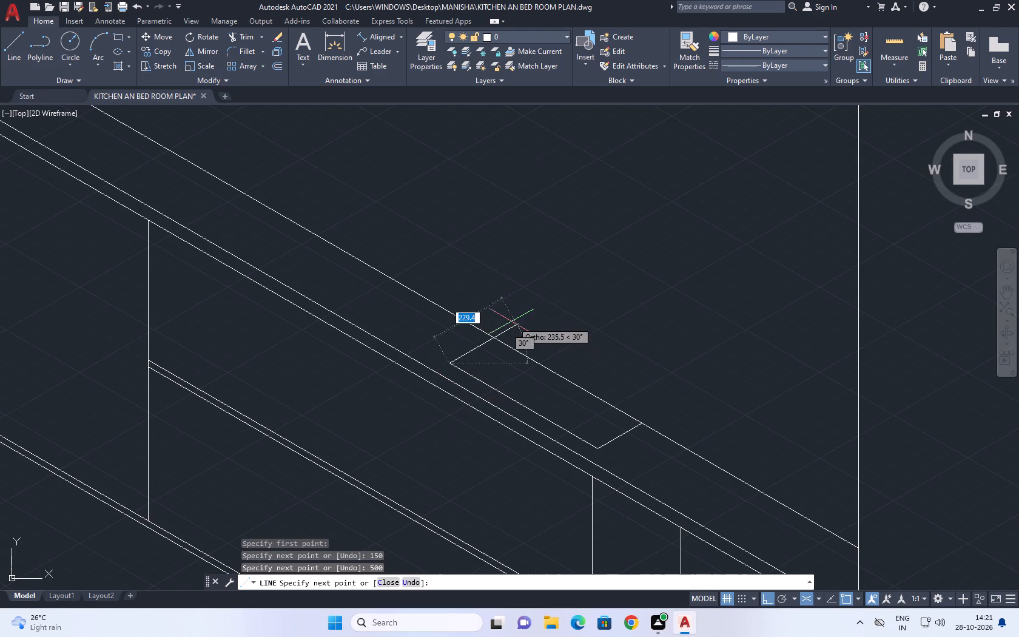
left_click(524, 308)
right_click(540, 308)
left_click(573, 328)
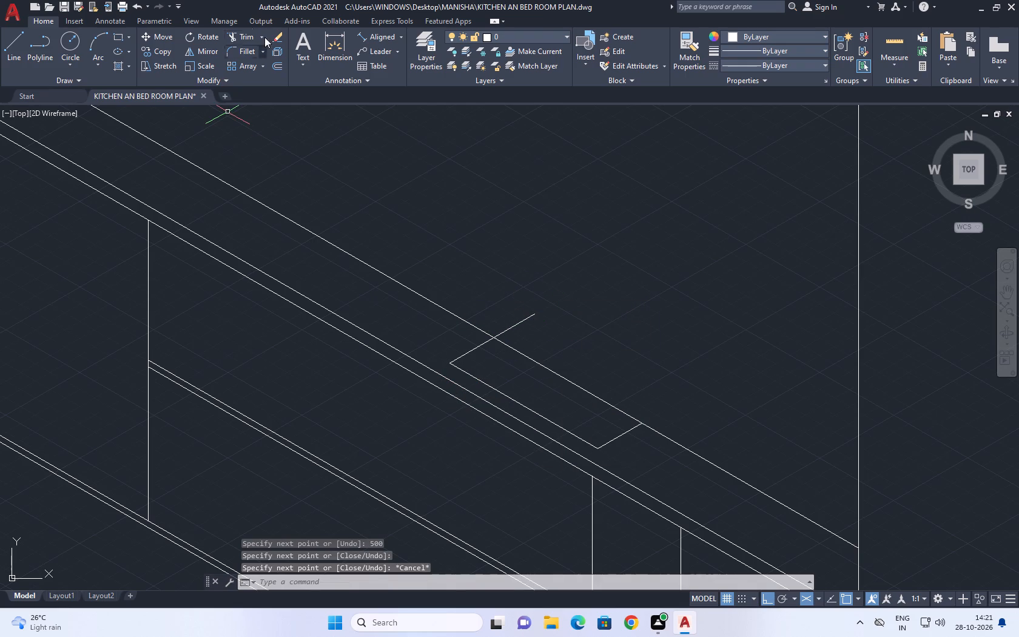
Trim the 30° segment's overhang beyond the line above the countertop.
left_click(246, 36)
scroll(503, 343, "up", 2)
left_click(568, 311)
left_click(519, 281)
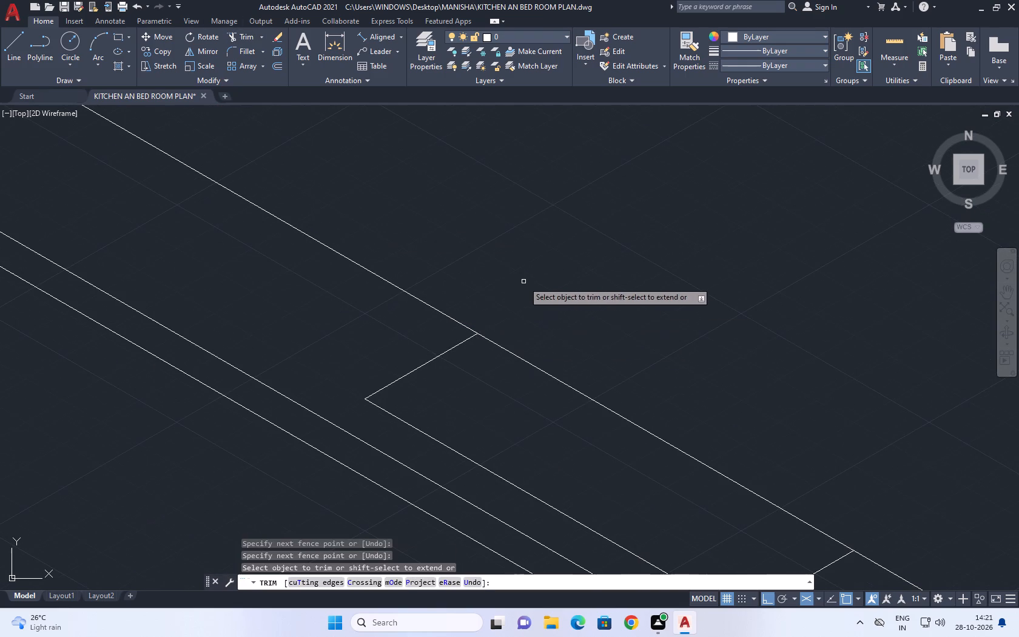
right_click(526, 275)
left_click(568, 291)
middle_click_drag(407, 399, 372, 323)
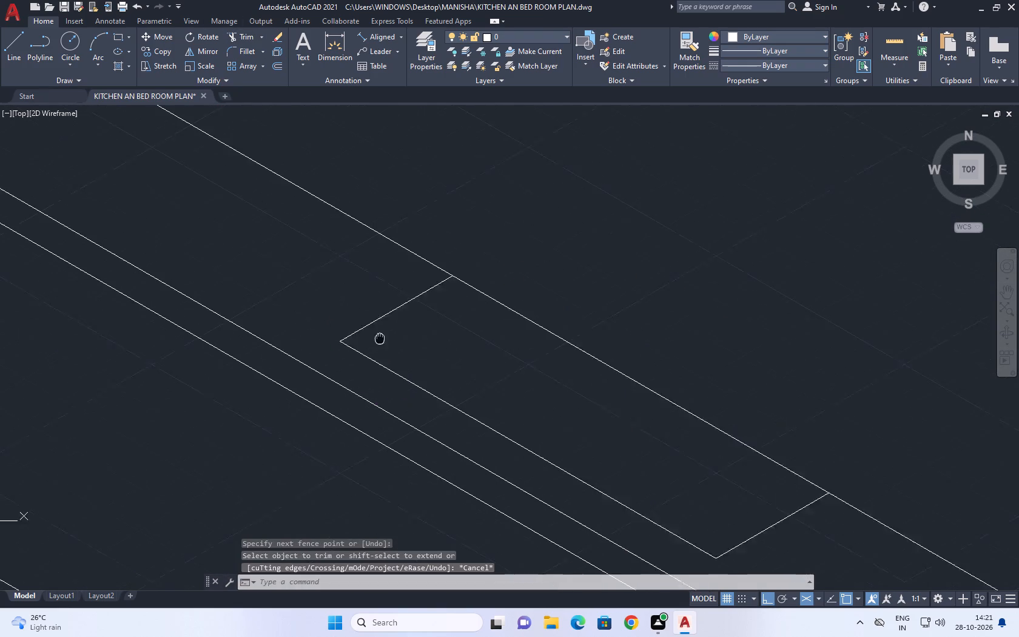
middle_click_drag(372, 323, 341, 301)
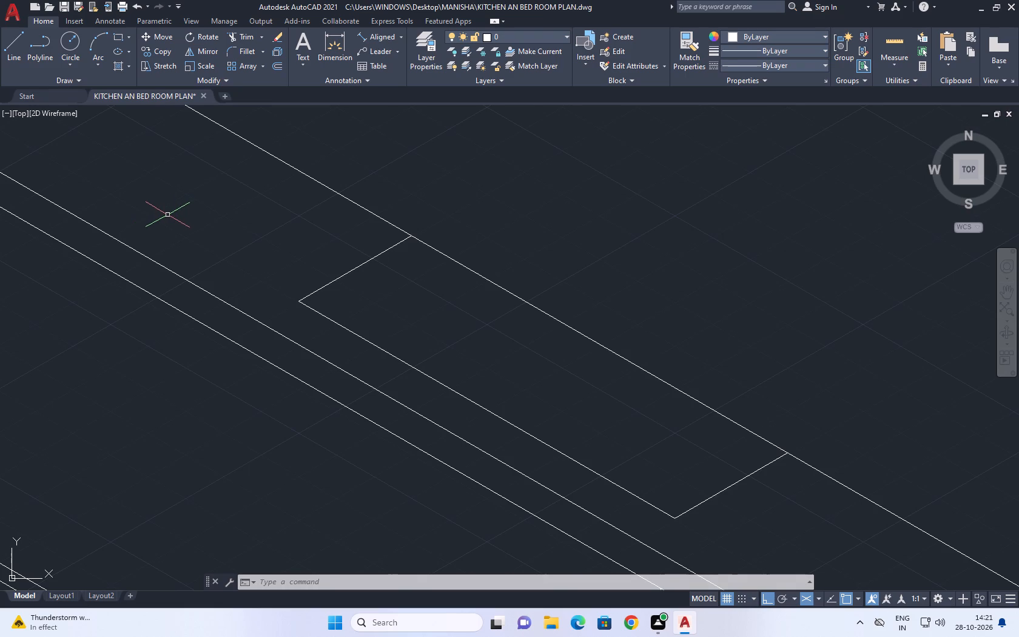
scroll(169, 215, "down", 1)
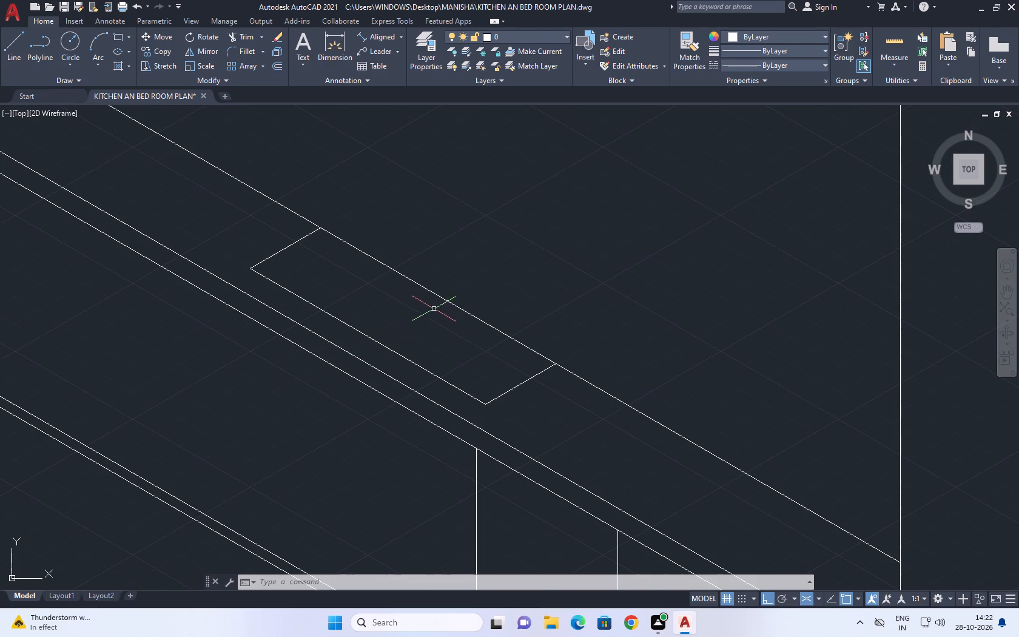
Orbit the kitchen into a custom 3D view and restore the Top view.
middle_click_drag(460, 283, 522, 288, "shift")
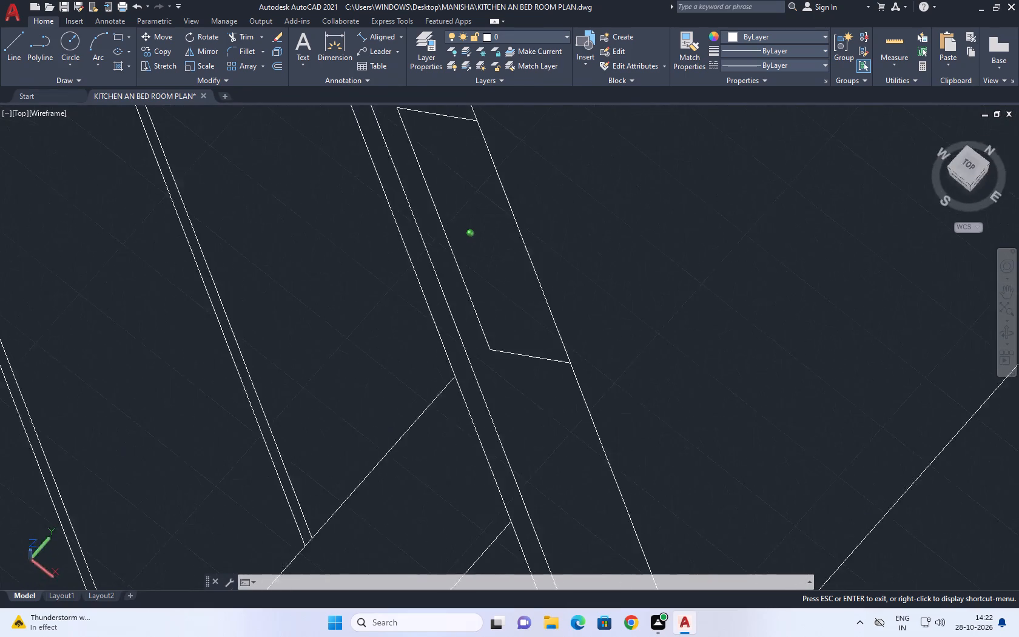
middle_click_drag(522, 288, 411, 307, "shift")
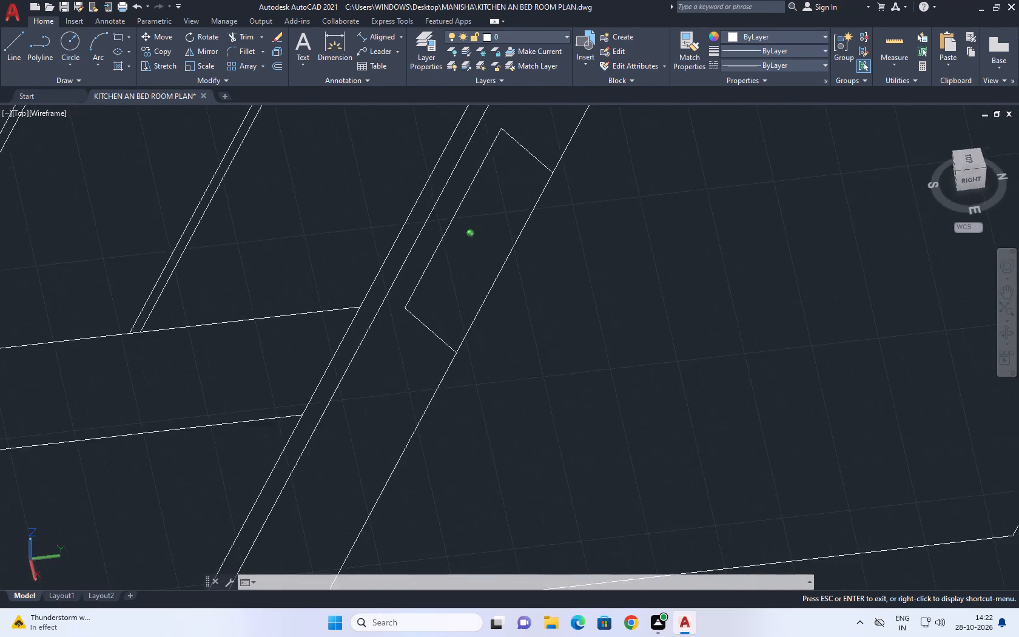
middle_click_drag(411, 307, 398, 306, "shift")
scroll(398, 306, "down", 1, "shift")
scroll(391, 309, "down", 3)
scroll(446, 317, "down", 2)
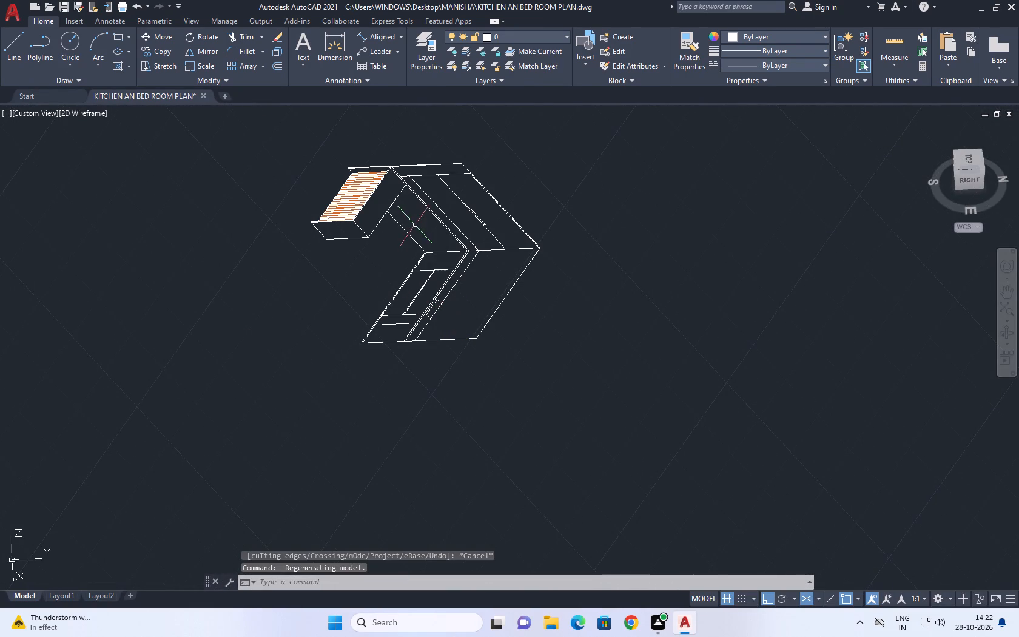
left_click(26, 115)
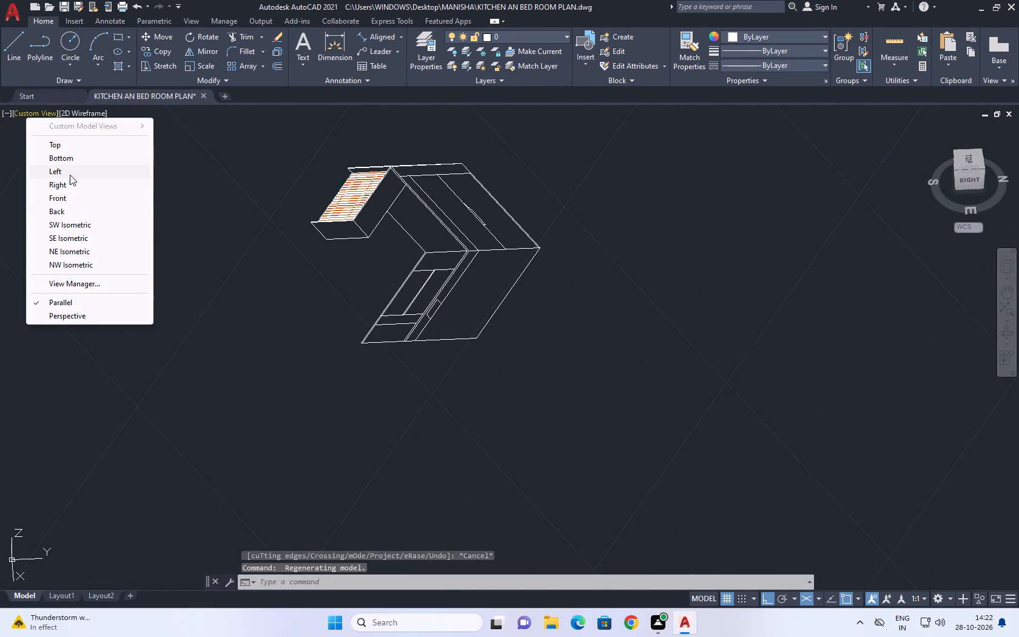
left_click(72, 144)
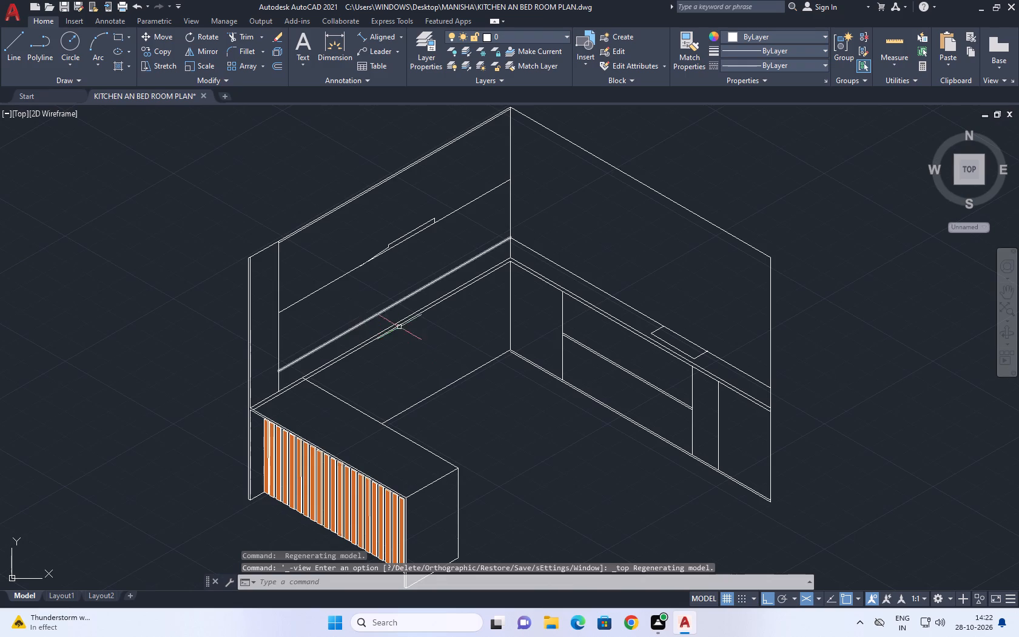
Draw an 1800 line at 330° from the outer top corner at the free end of the wall beside the slatted counter.
middle_click_drag(446, 327, 393, 324)
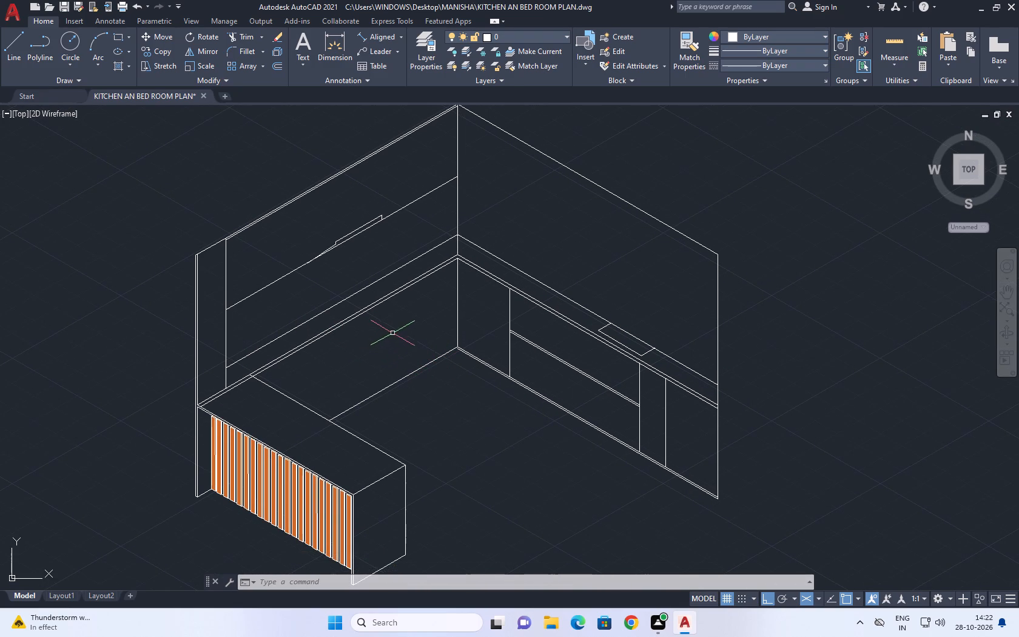
scroll(454, 400, "down", 3)
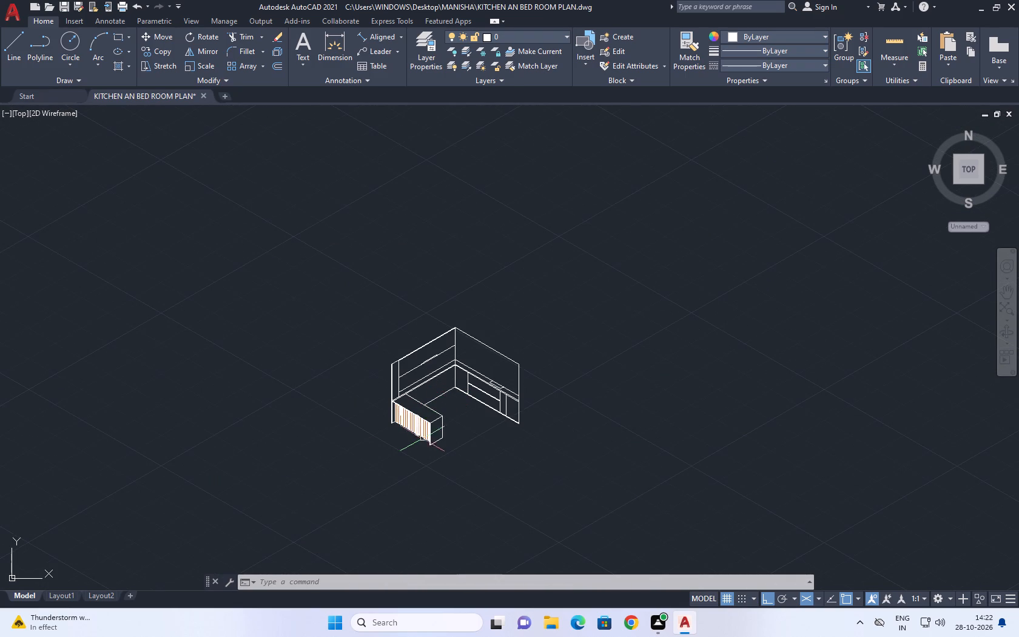
scroll(366, 391, "up", 2)
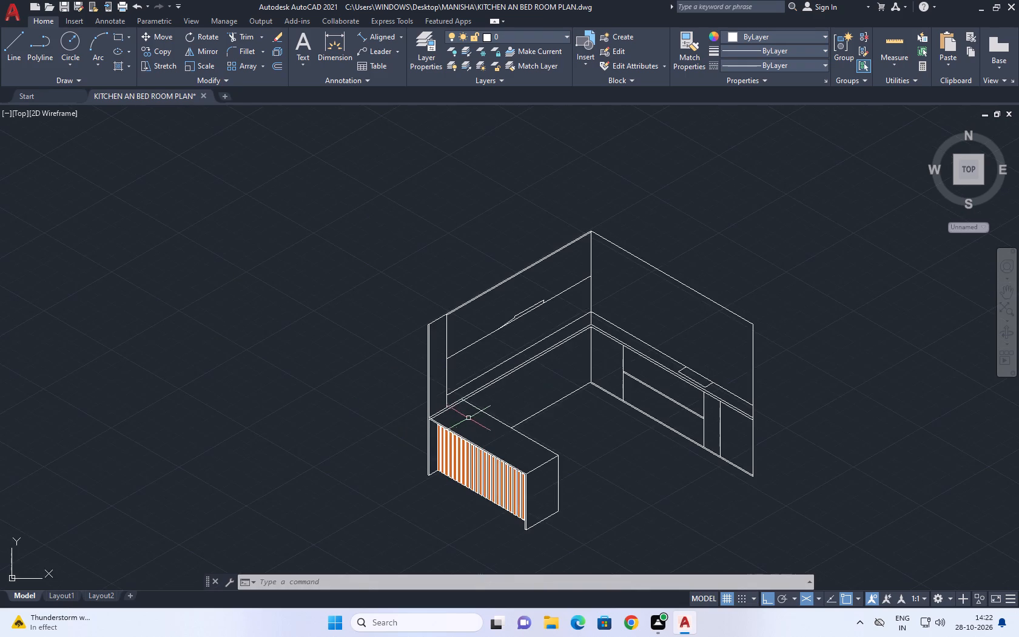
scroll(449, 451, "up", 2)
middle_click_drag(408, 370, 469, 545)
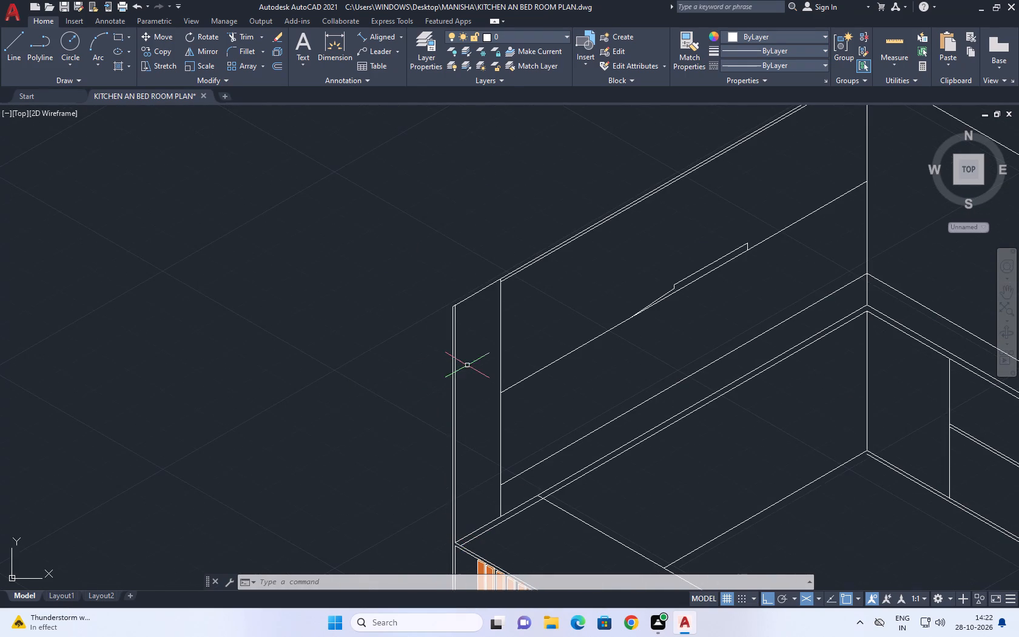
middle_click_drag(467, 365, 423, 335)
key("l")
key("space")
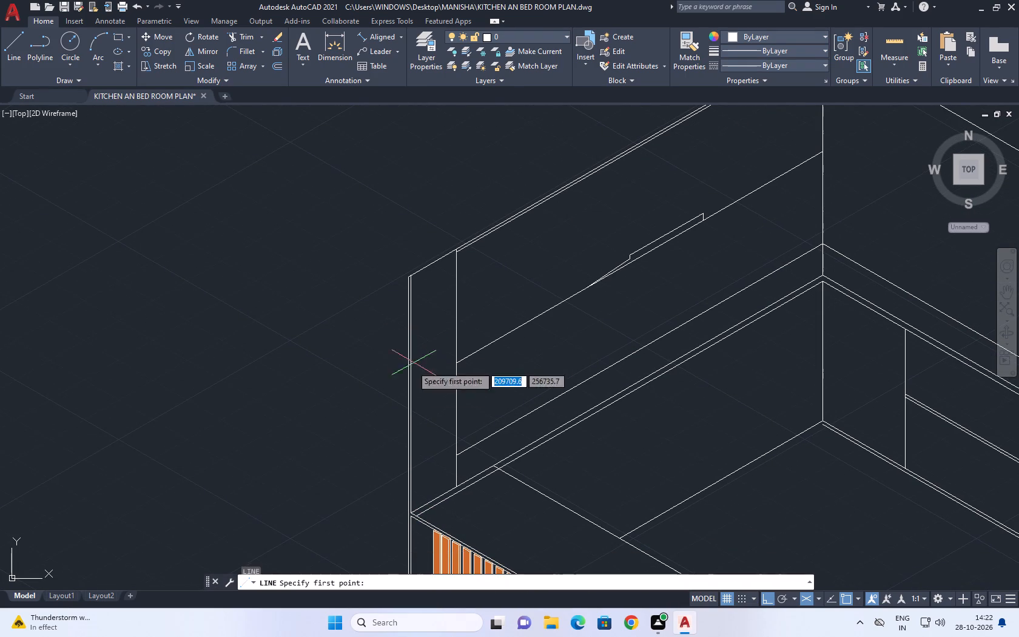
middle_click_drag(456, 422, 412, 409)
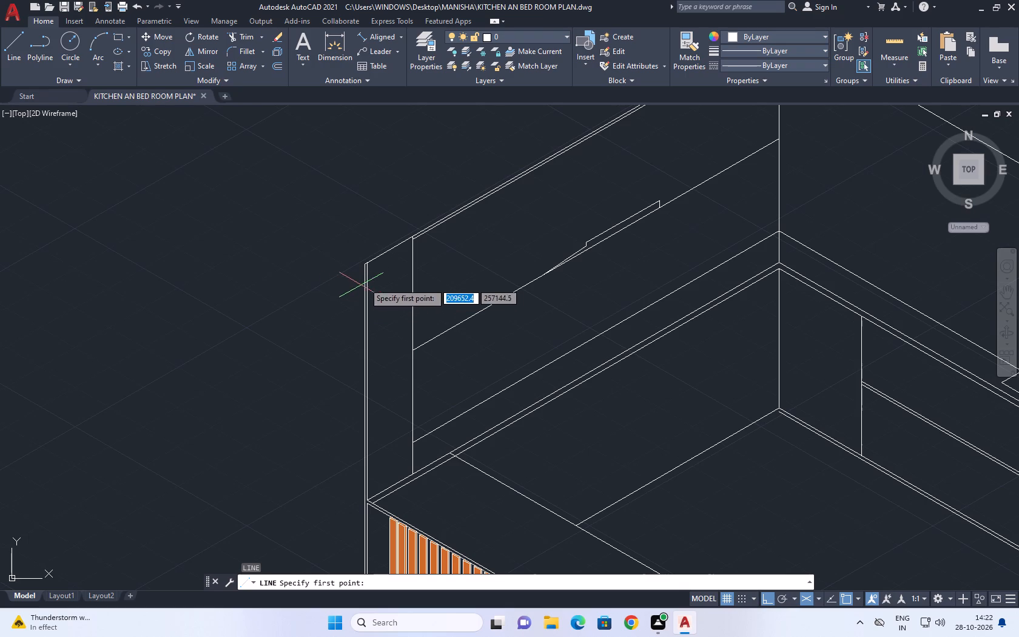
scroll(378, 265, "up", 2)
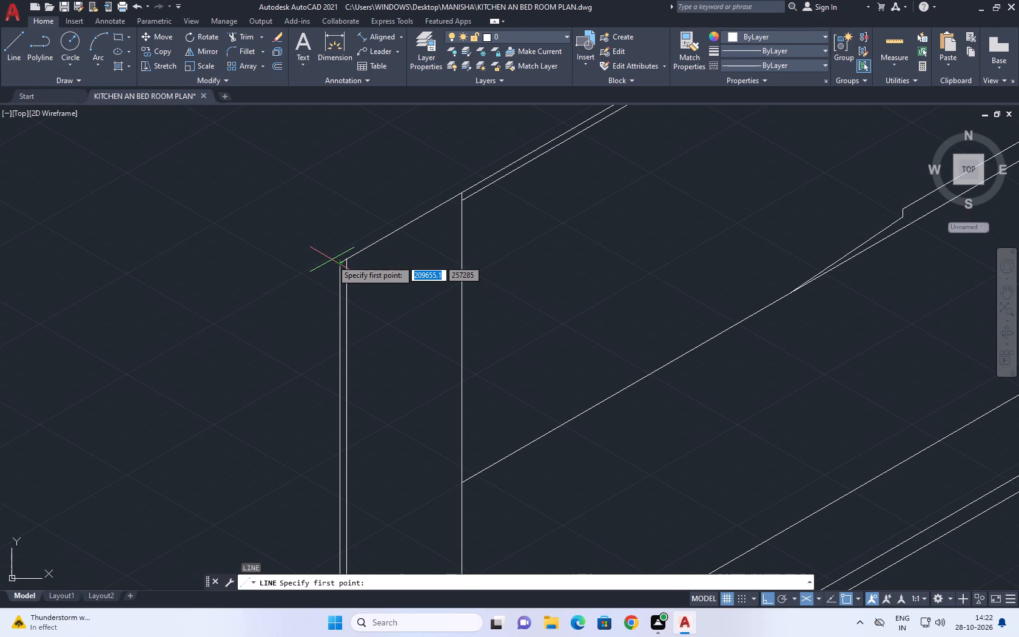
scroll(332, 260, "up", 1)
left_click(340, 266)
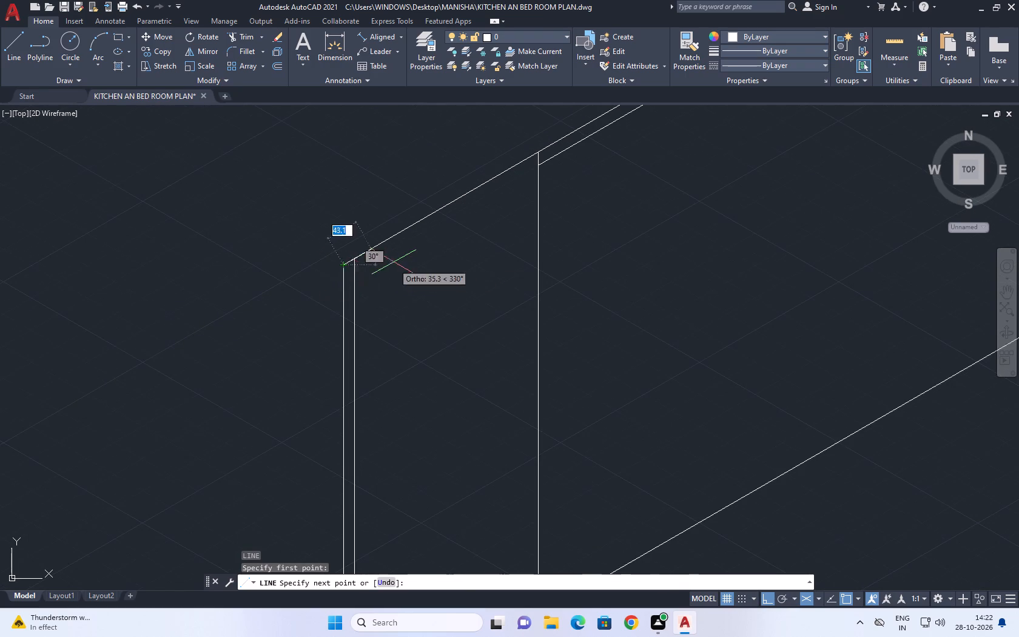
scroll(394, 262, "down", 4)
scroll(553, 369, "down", 2)
middle_click_drag(645, 427, 500, 271)
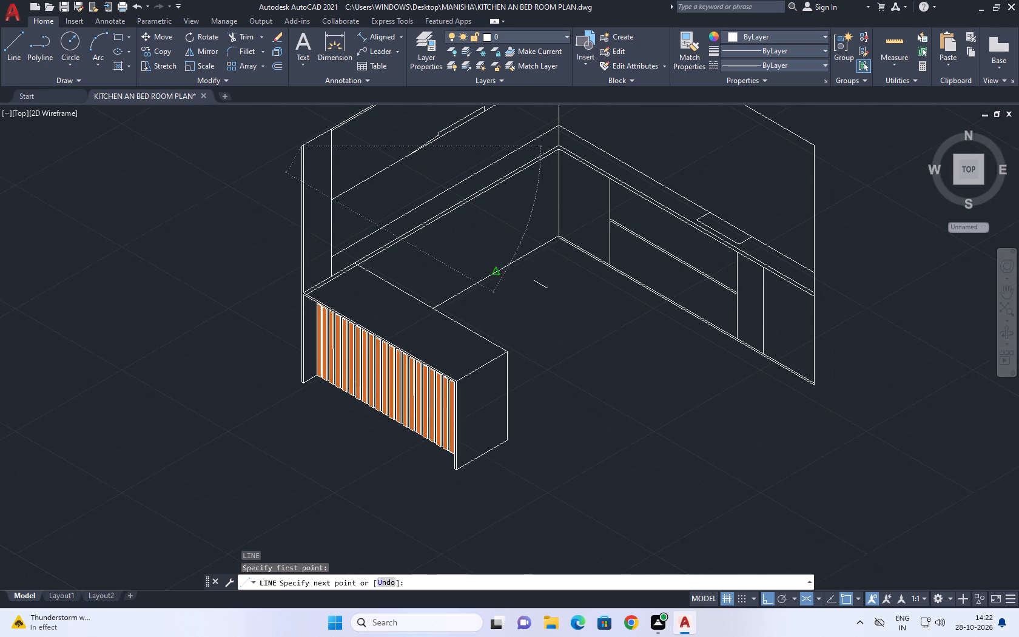
middle_click_drag(460, 253, 469, 261)
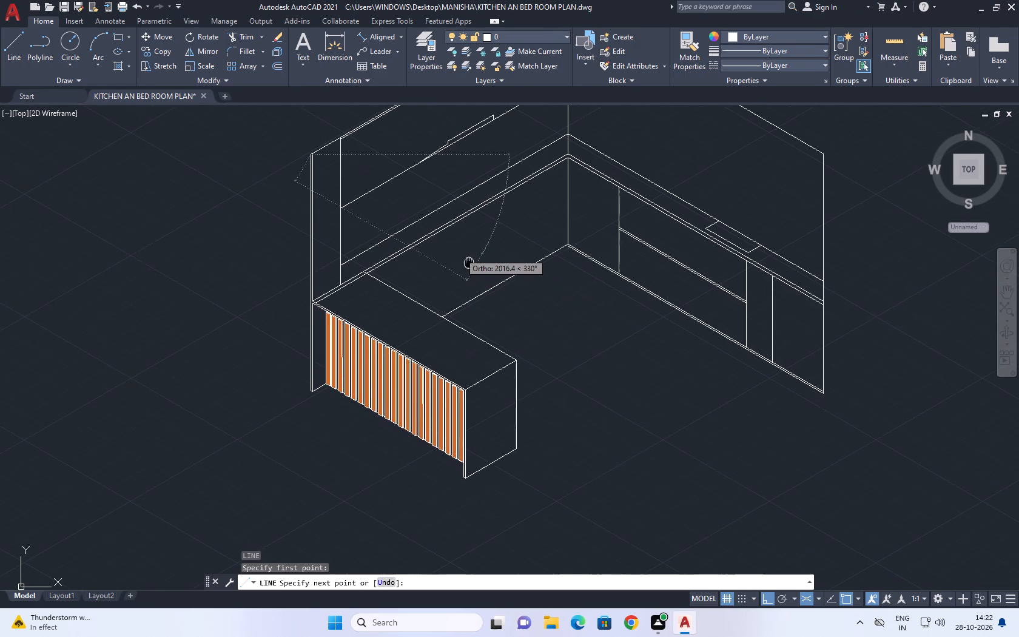
middle_click_drag(469, 261, 465, 275)
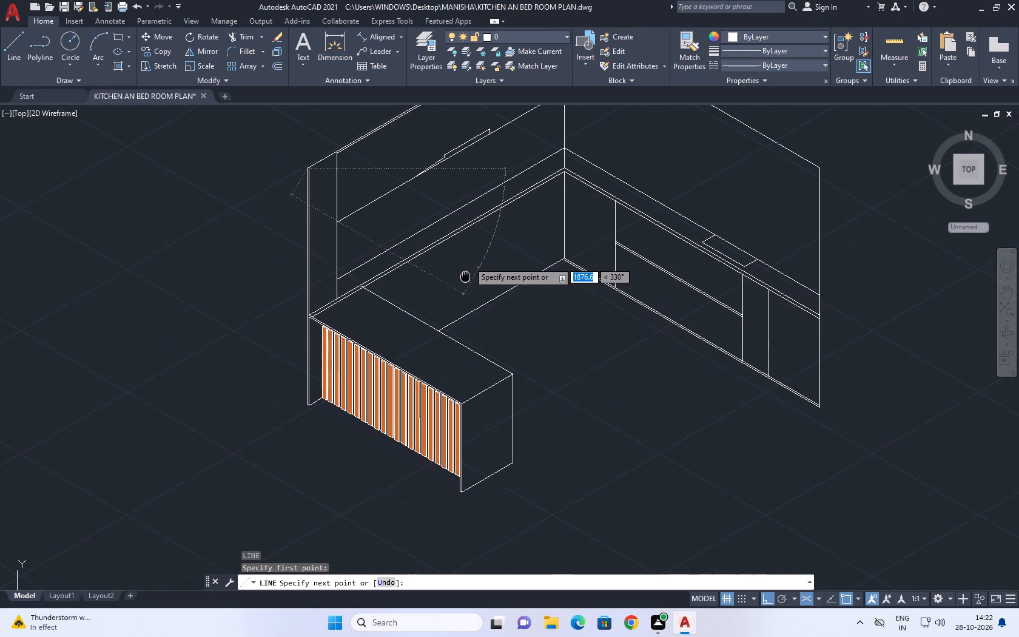
middle_click_drag(465, 275, 466, 278)
middle_click(468, 279)
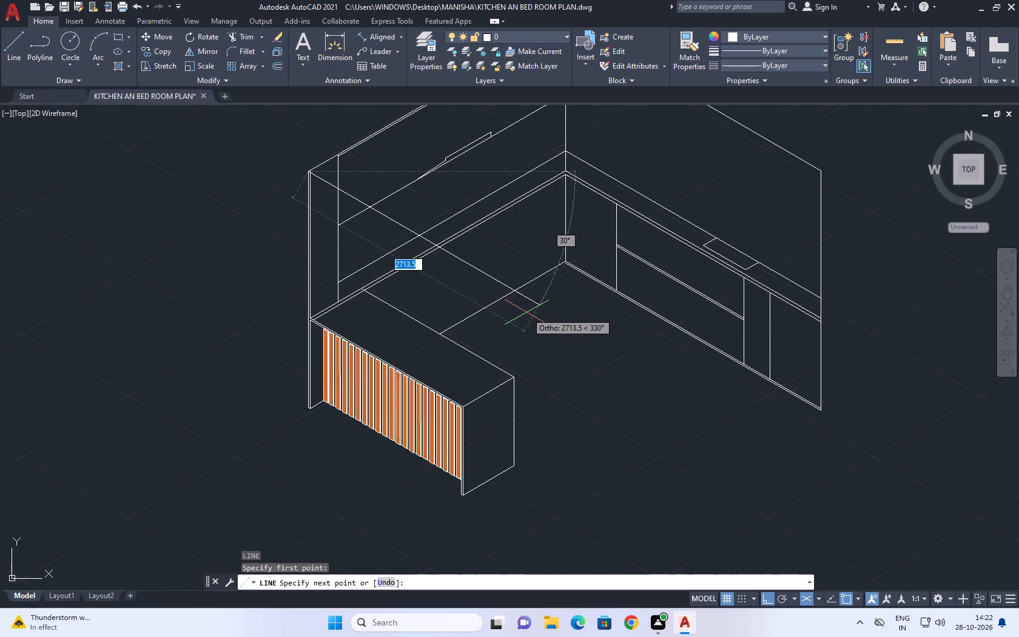
type("1800")
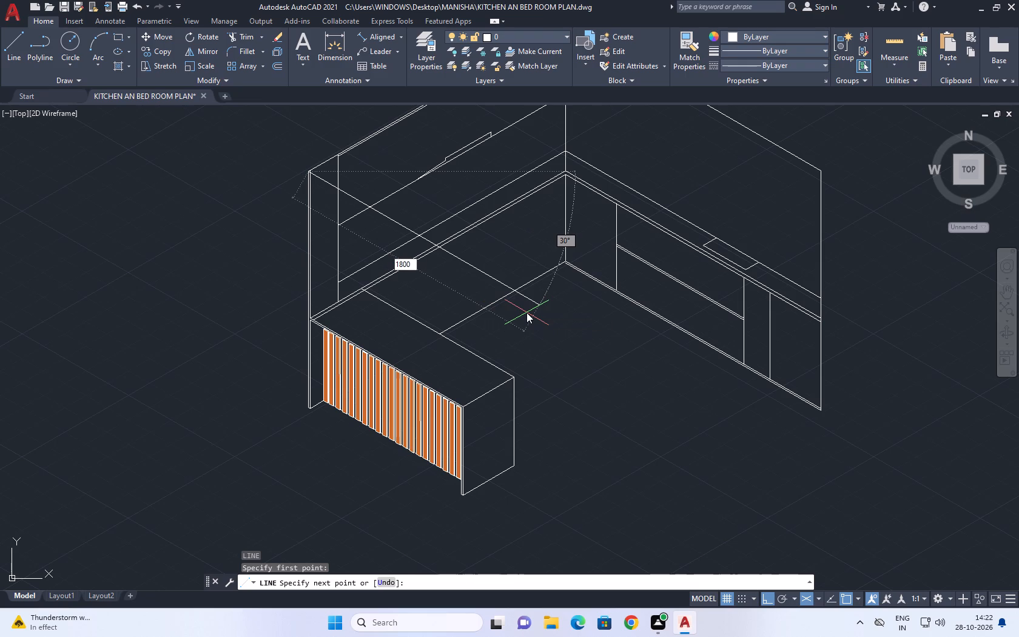
key("Return")
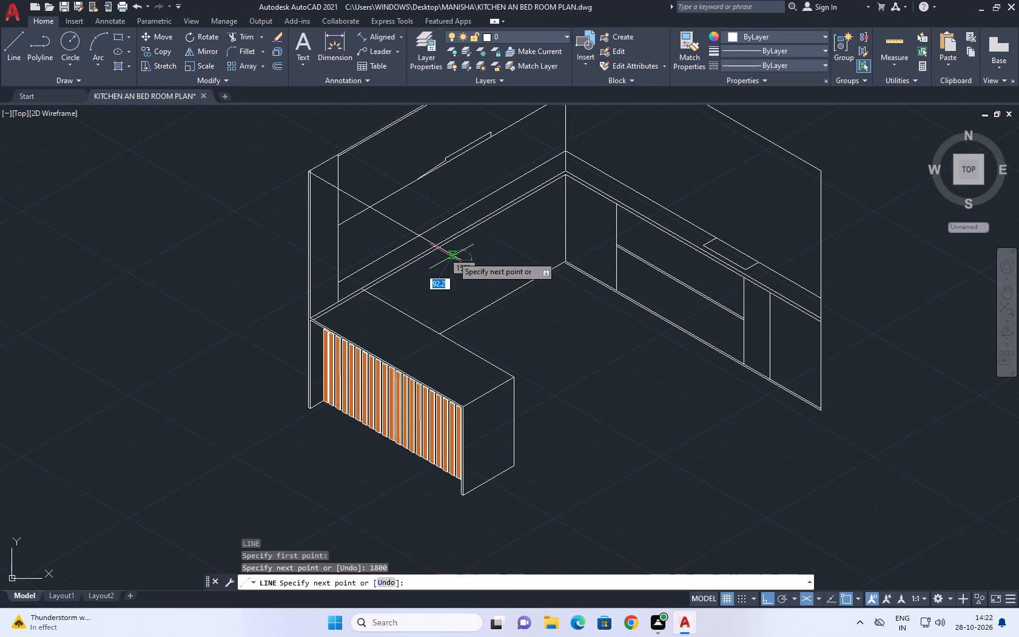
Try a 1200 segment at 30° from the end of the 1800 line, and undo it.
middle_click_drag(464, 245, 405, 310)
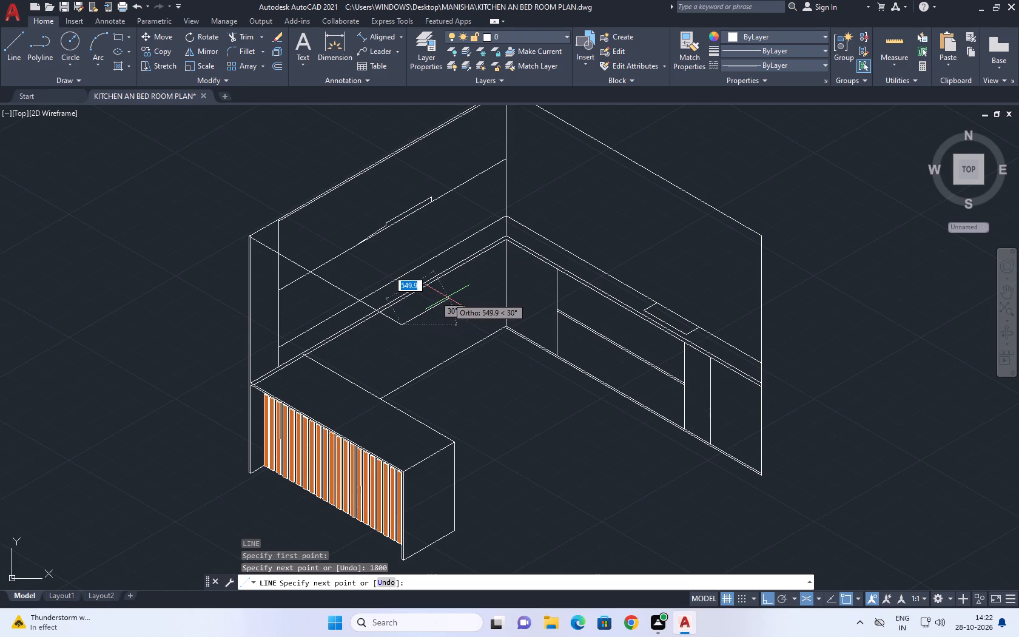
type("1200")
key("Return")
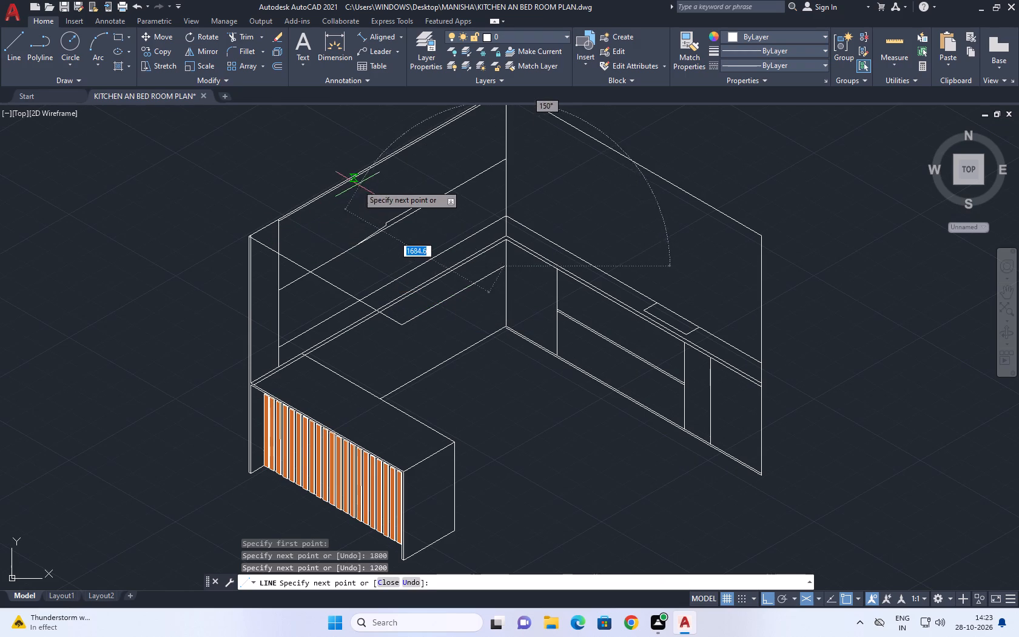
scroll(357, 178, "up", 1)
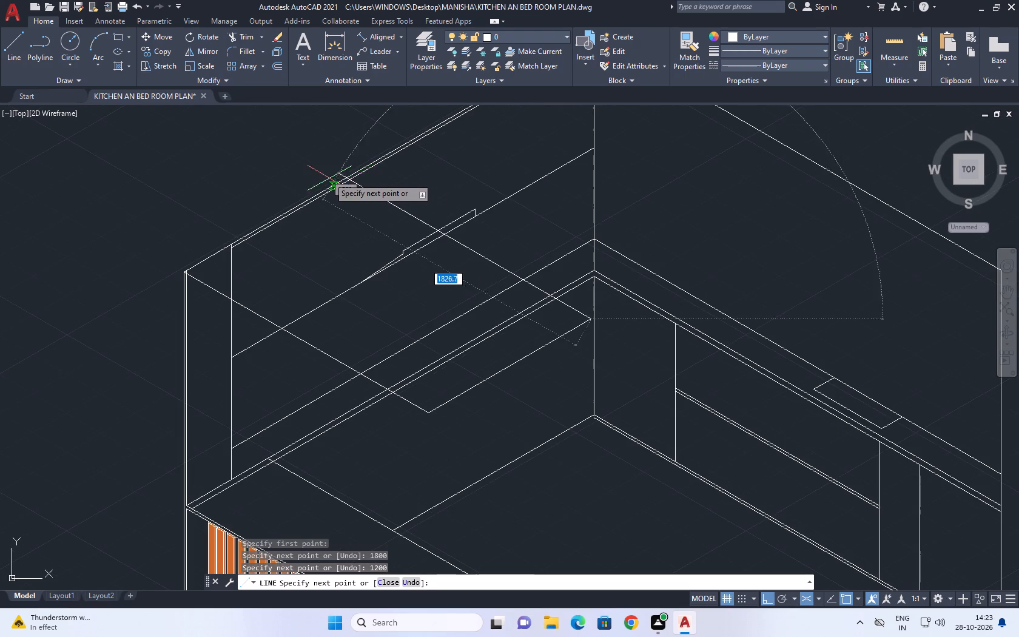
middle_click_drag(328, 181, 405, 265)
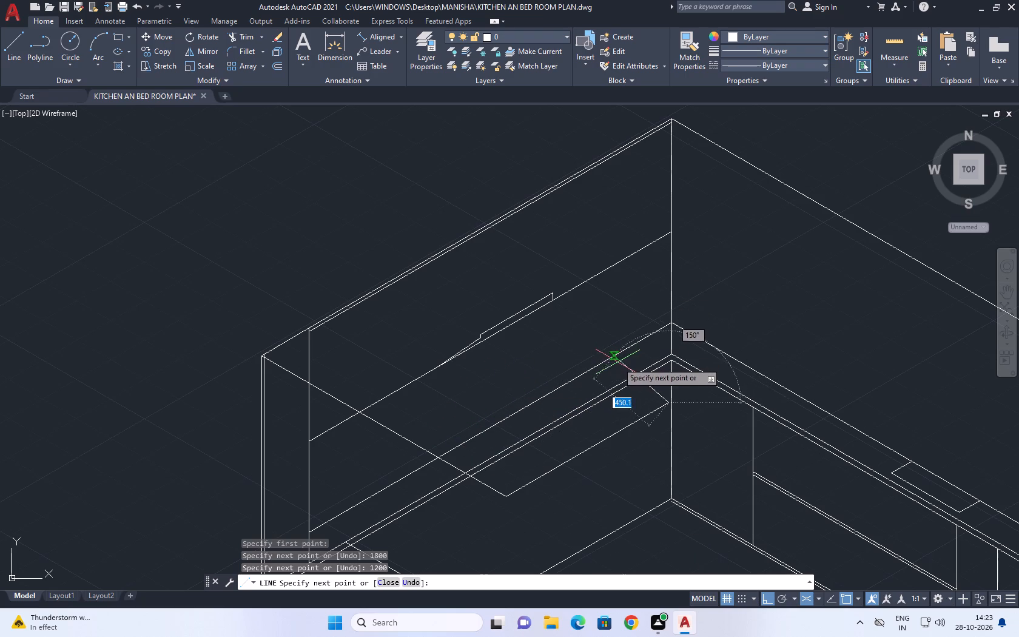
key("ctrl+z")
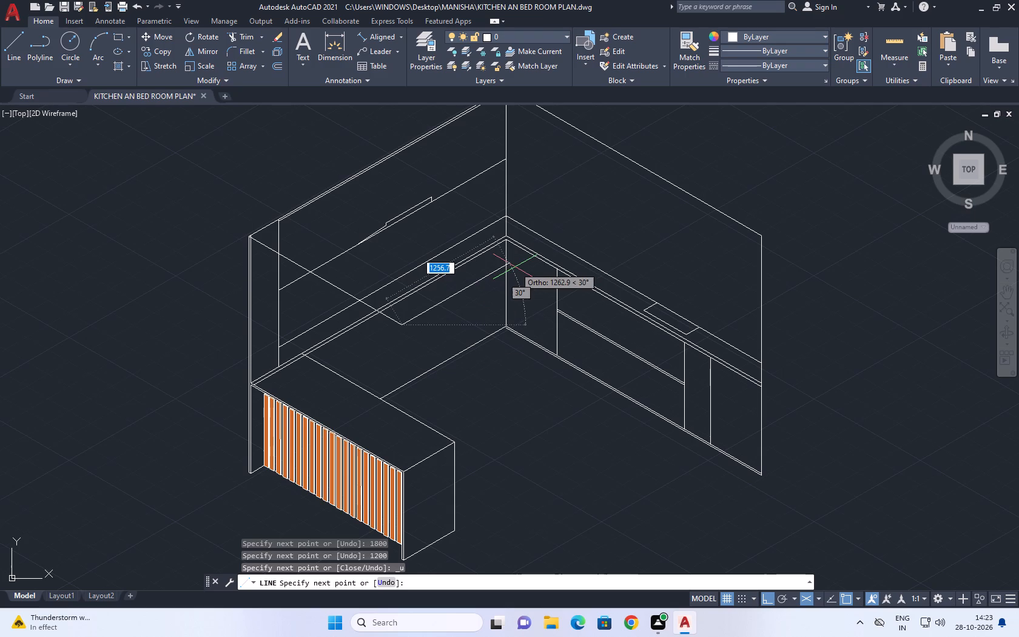
Continue from the 1800 line's end with a 200 segment at 30°, and run the next segment back at 150° toward the wall top.
type("200")
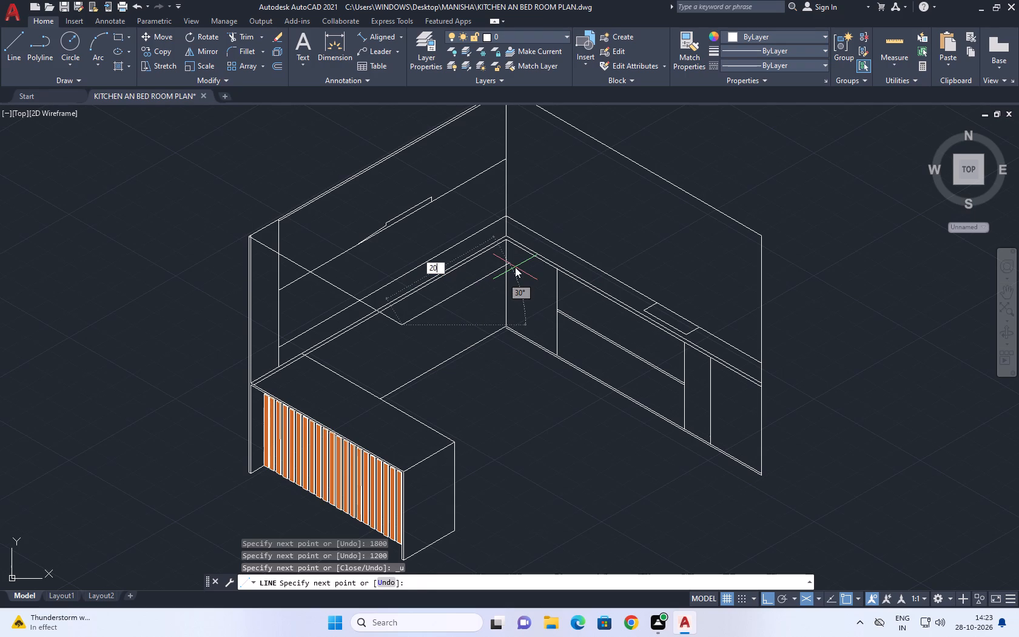
key("Return")
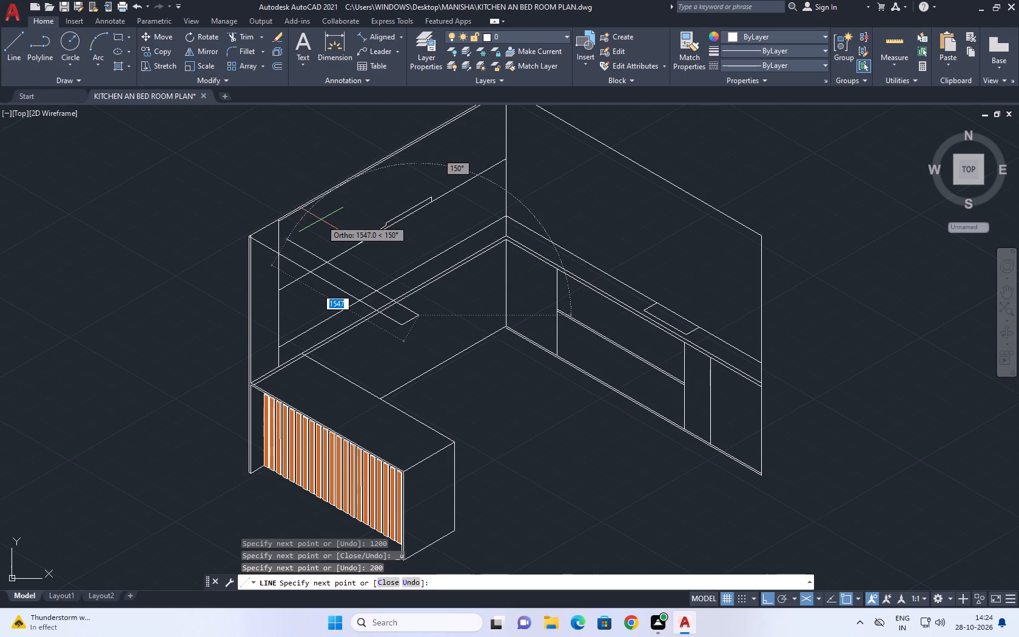
scroll(295, 223, "up", 1)
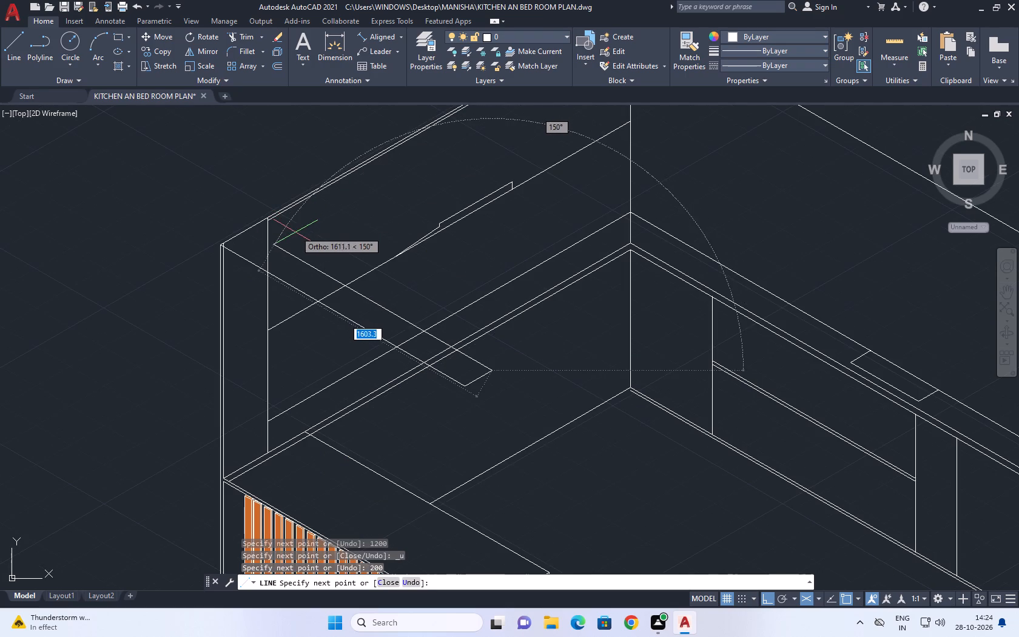
Undo the last line segment, 200 long, at the overhead panel's outer end.
scroll(253, 232, "up", 2)
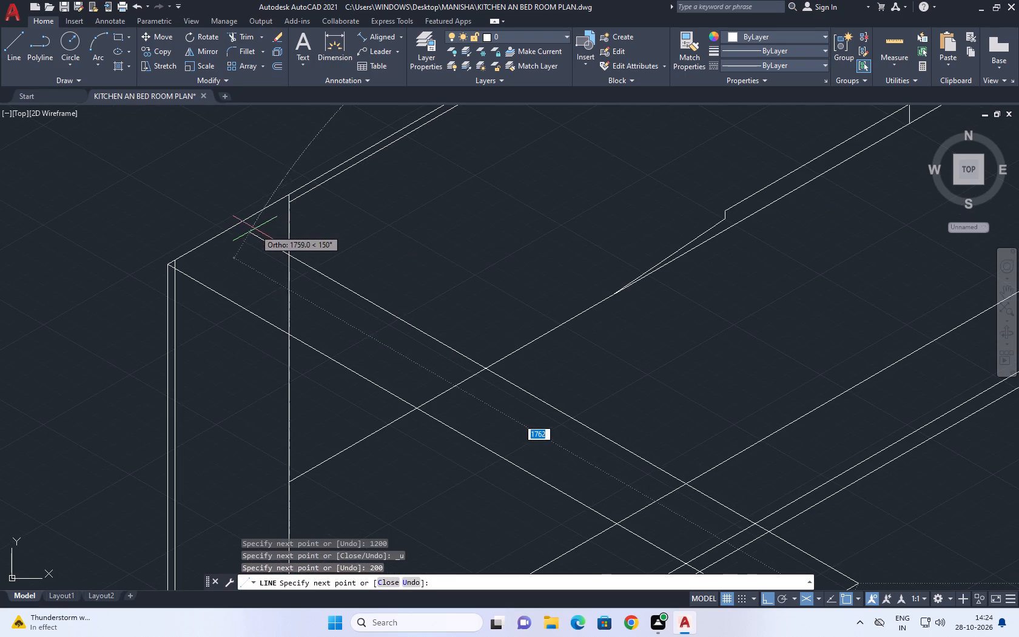
scroll(310, 266, "down", 2)
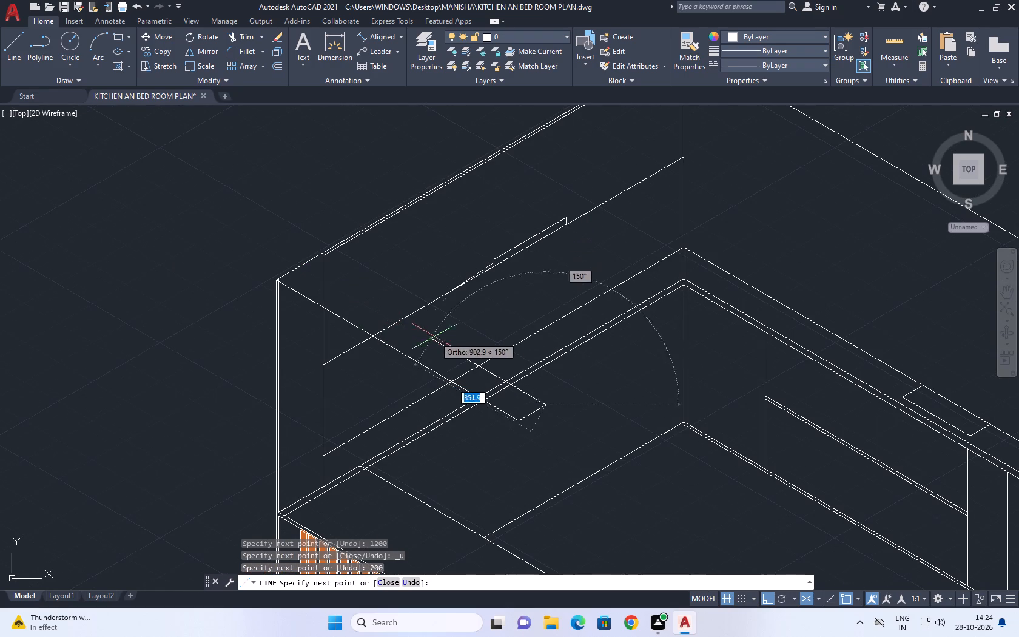
key("ctrl+z")
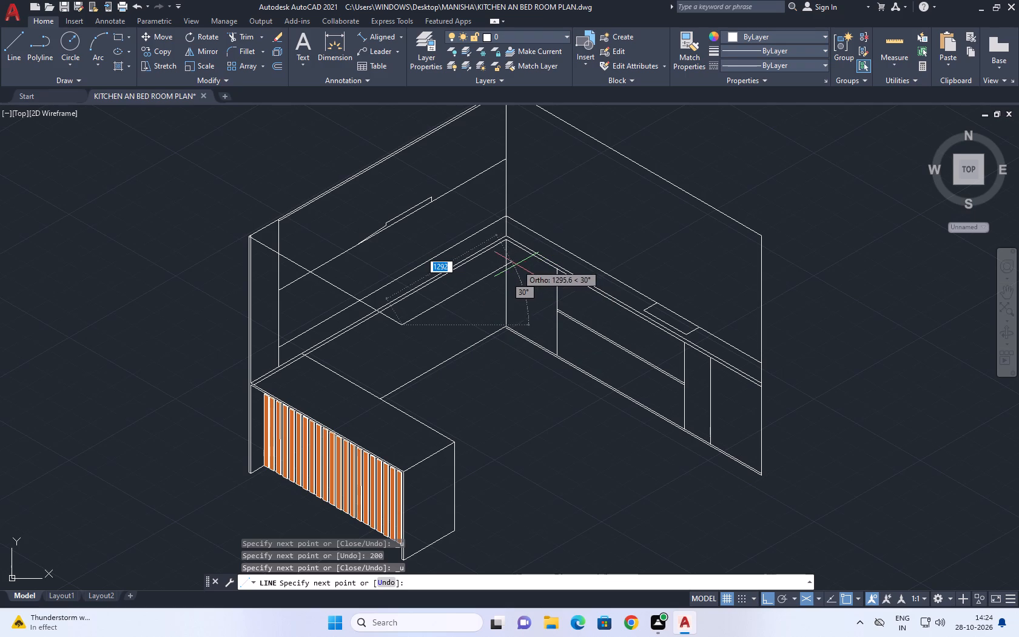
Continue the overhead panel outline with a 600 line at 30°, plus a return line at 150° running past the wall's top edge.
scroll(439, 285, "up", 1)
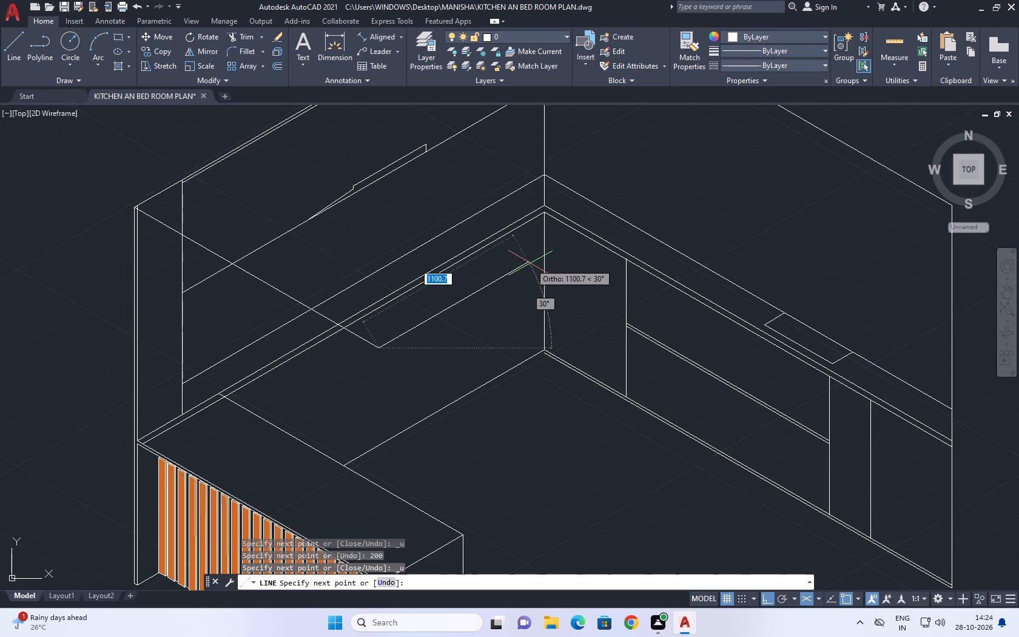
key("2")
key("BackSpace")
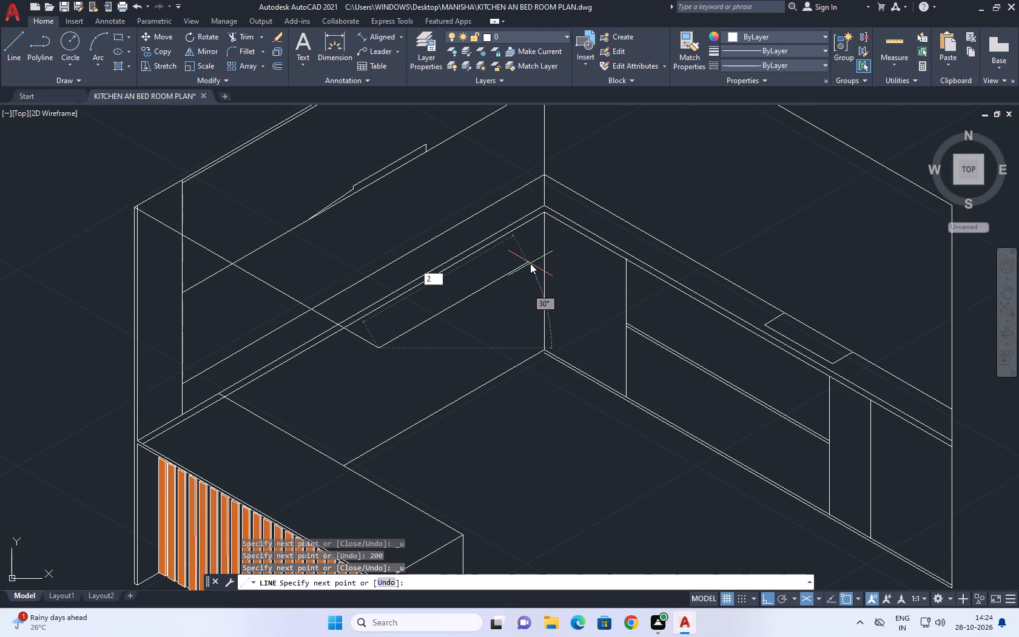
type("600")
key("Return")
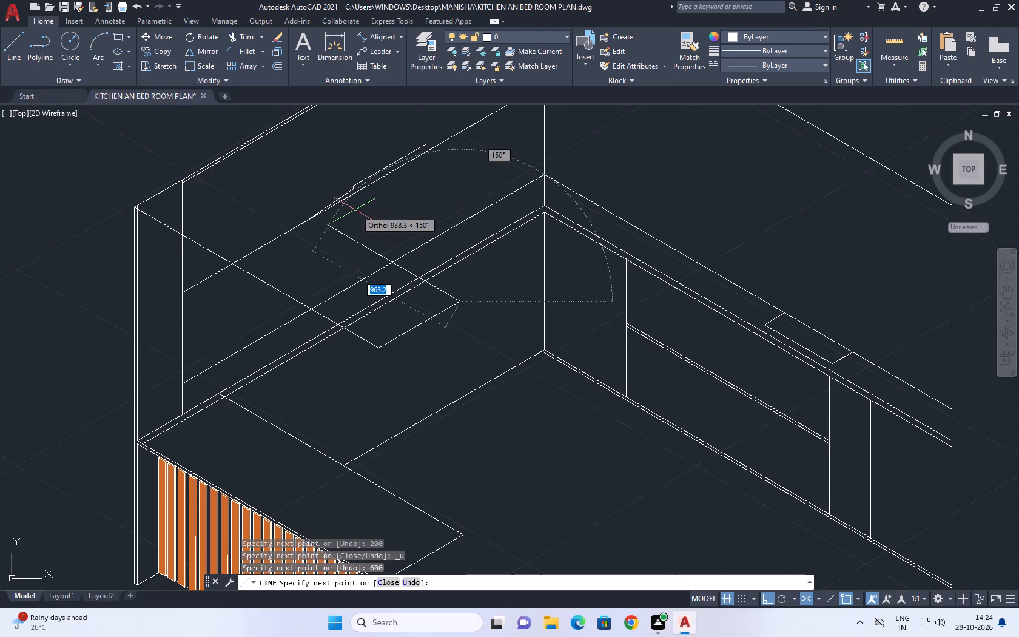
middle_click_drag(312, 210, 384, 264)
scroll(295, 218, "up", 1)
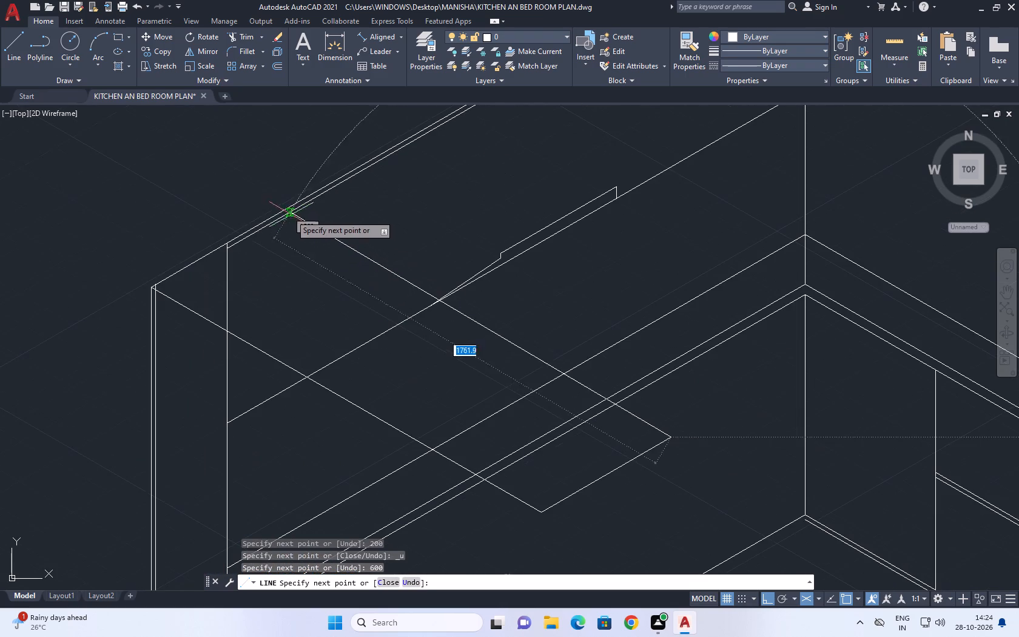
left_click(231, 174)
right_click(277, 157)
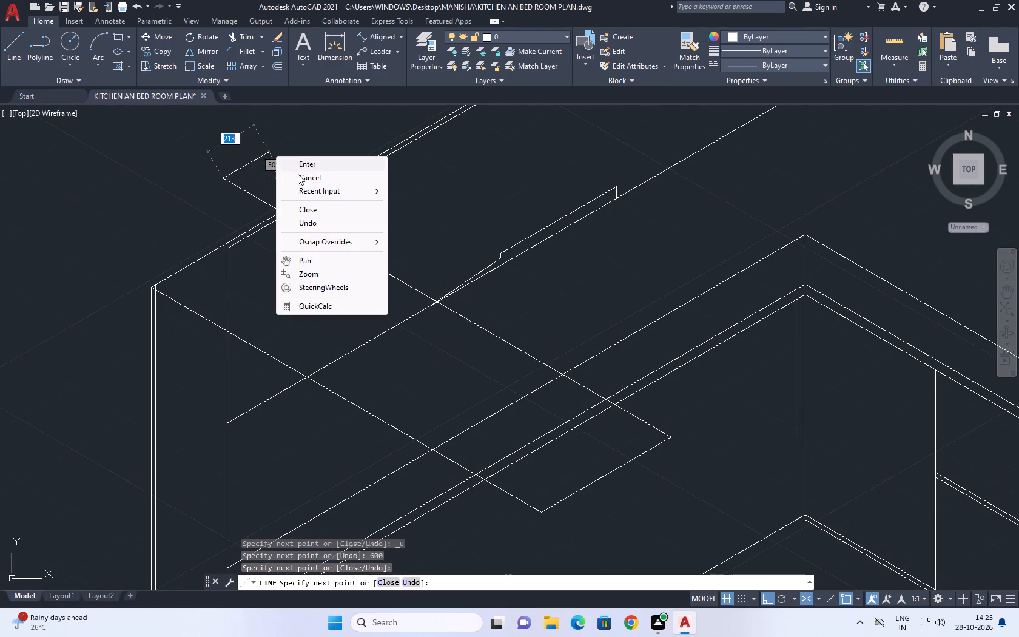
left_click(298, 174)
Trim the panel's return line back to the inner top line of the wall.
left_click(251, 33)
left_click_drag(279, 175, 279, 169)
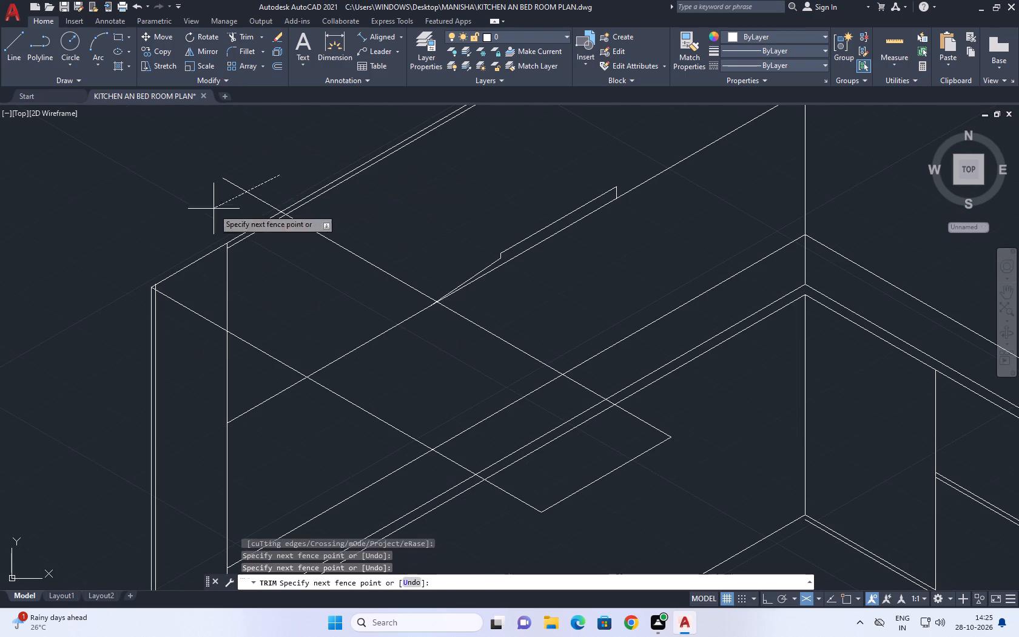
left_click(203, 210)
scroll(263, 221, "up", 4)
left_click(354, 167)
left_click(333, 178)
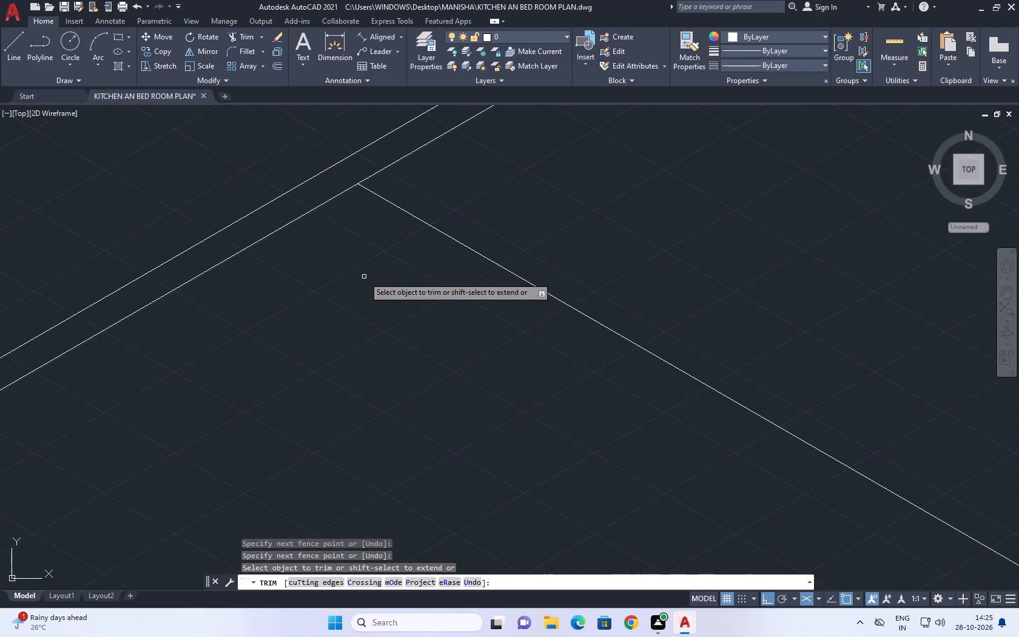
right_click(363, 283)
left_click(395, 299)
Trim the shelf and countertop lines that cross inside the overhead panel outline.
scroll(489, 304, "down", 6)
middle_click_drag(613, 349, 596, 285)
scroll(593, 285, "down", 1)
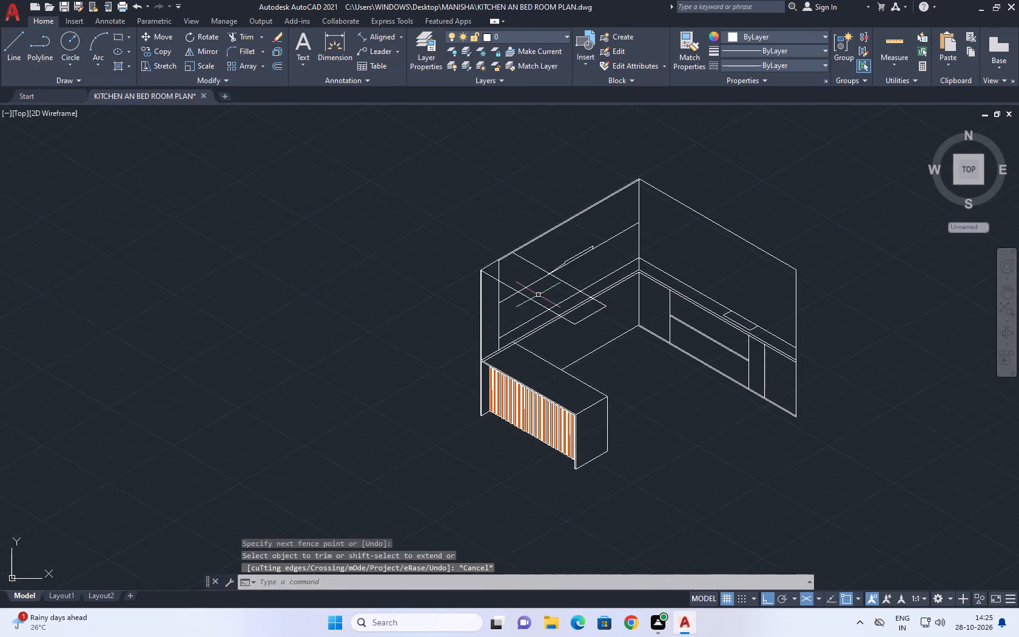
left_click(238, 33)
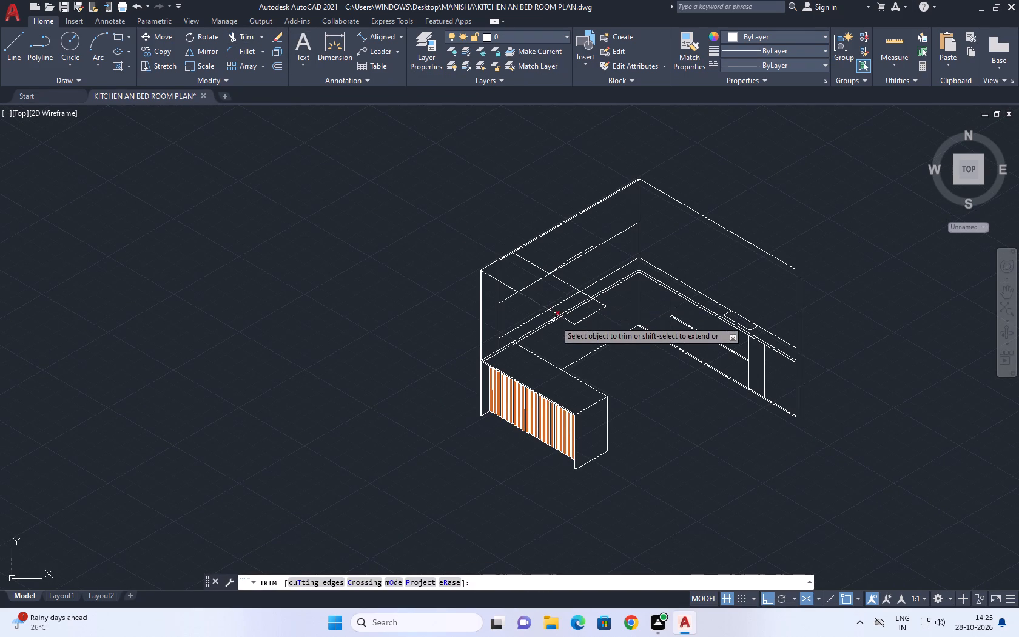
scroll(562, 305, "up", 2)
middle_click_drag(545, 300, 619, 360)
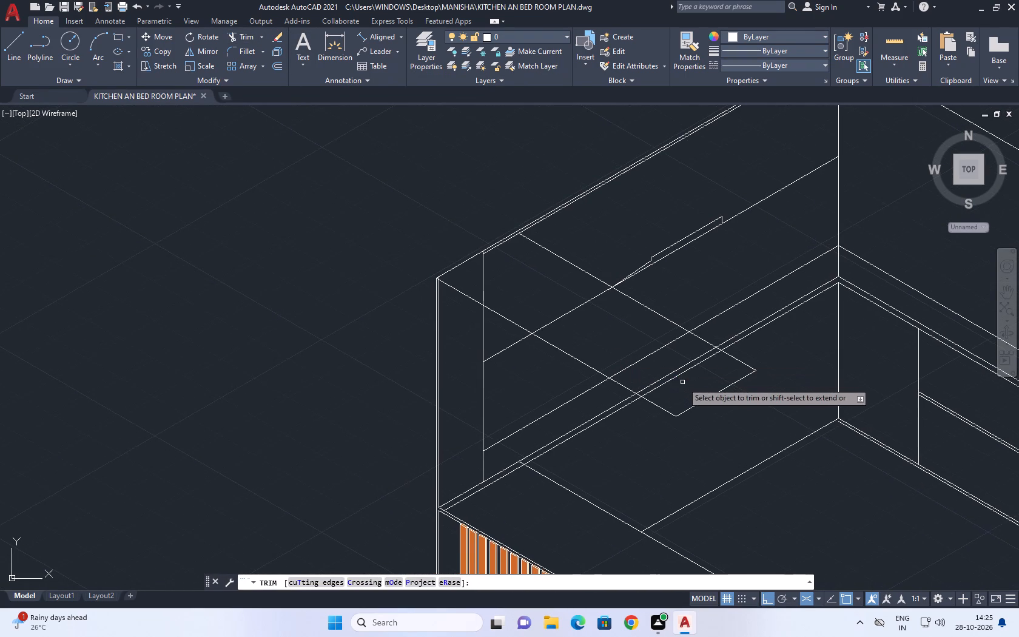
left_click(684, 383)
left_click(560, 304)
Trim the part of the vertical wall line that lies inside the overhead panel outline.
scroll(655, 380, "down", 1)
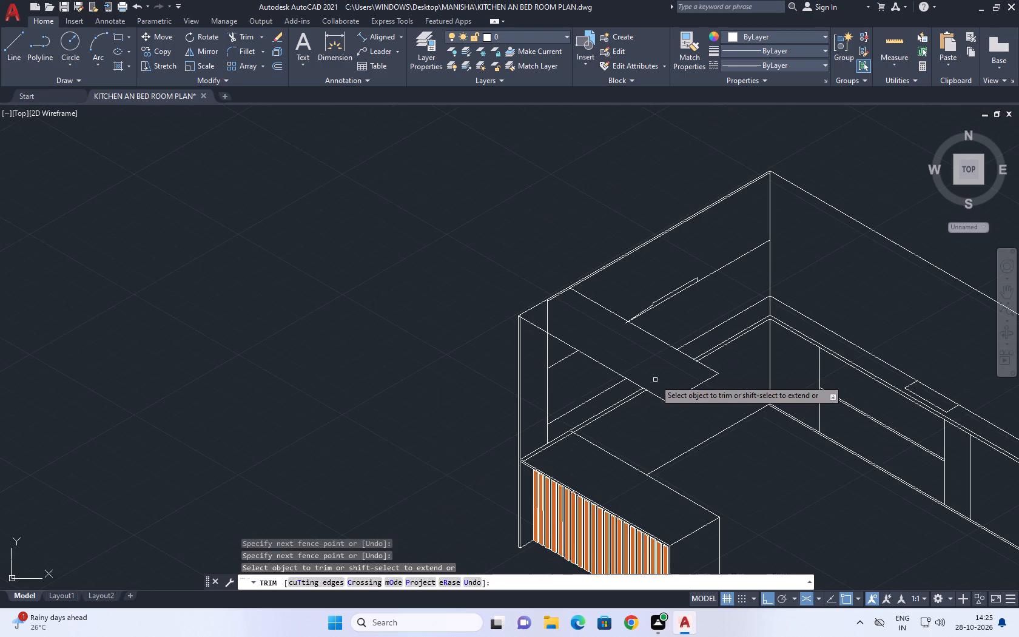
middle_click_drag(622, 360, 584, 359)
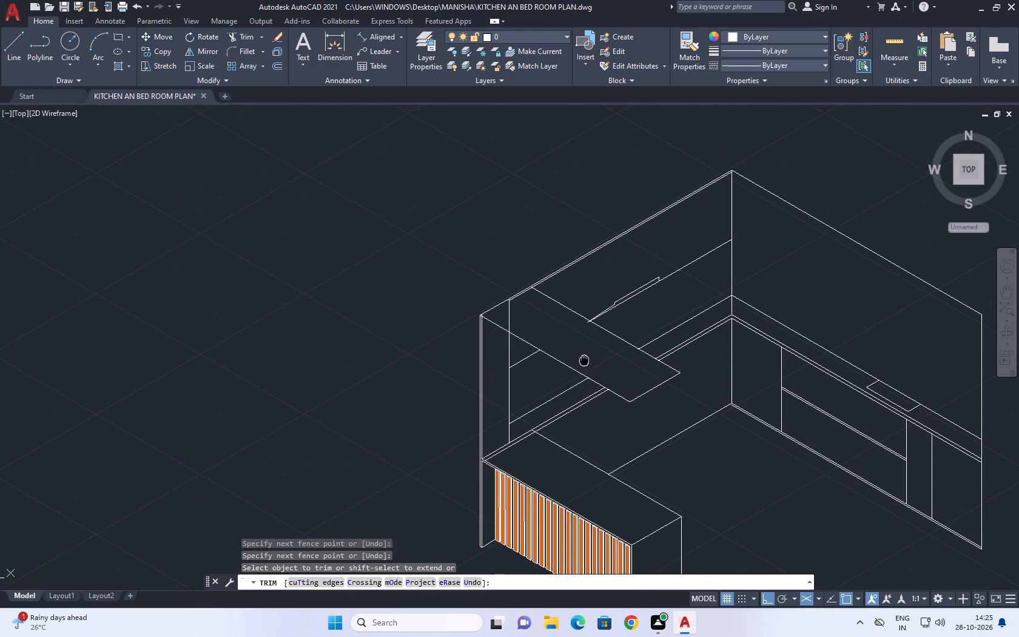
middle_click_drag(584, 359, 583, 359)
middle_click_drag(642, 426, 658, 397)
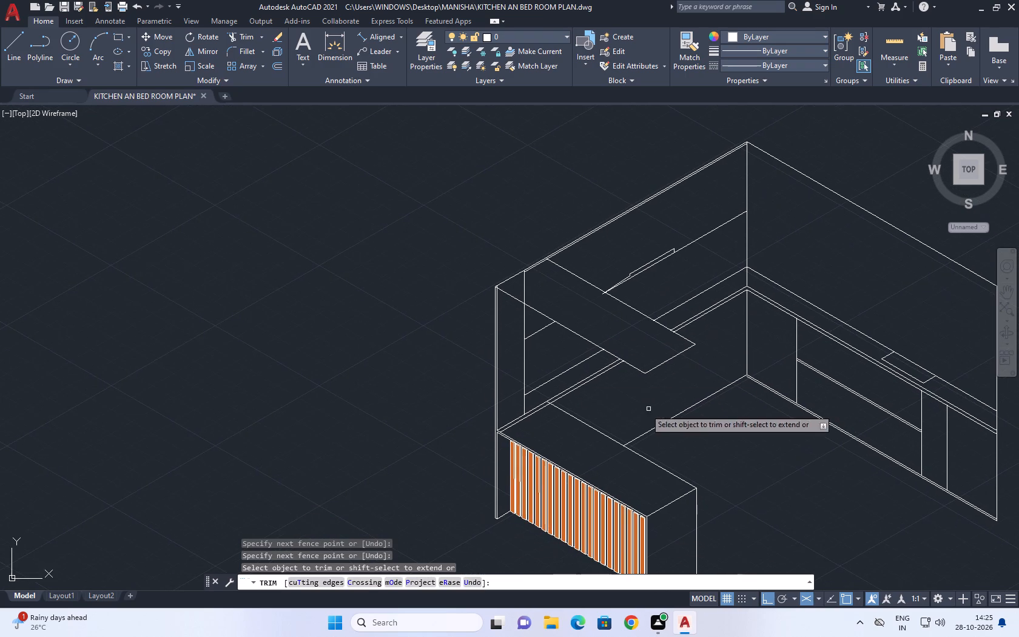
left_click(523, 288)
middle_click_drag(417, 289, 431, 318)
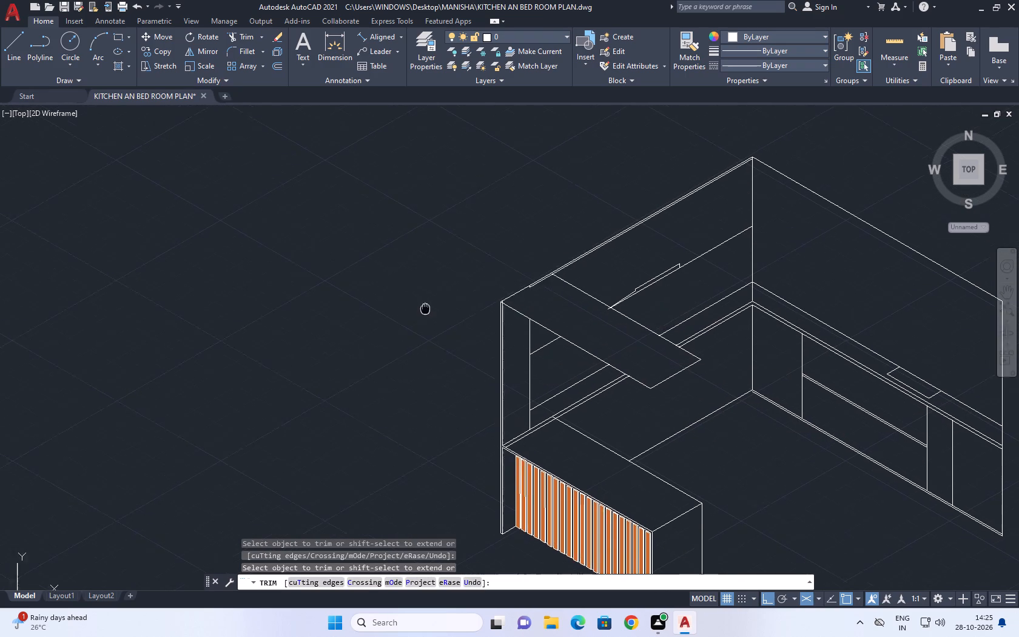
middle_click_drag(431, 318, 536, 399)
right_click(533, 349)
left_click(560, 368)
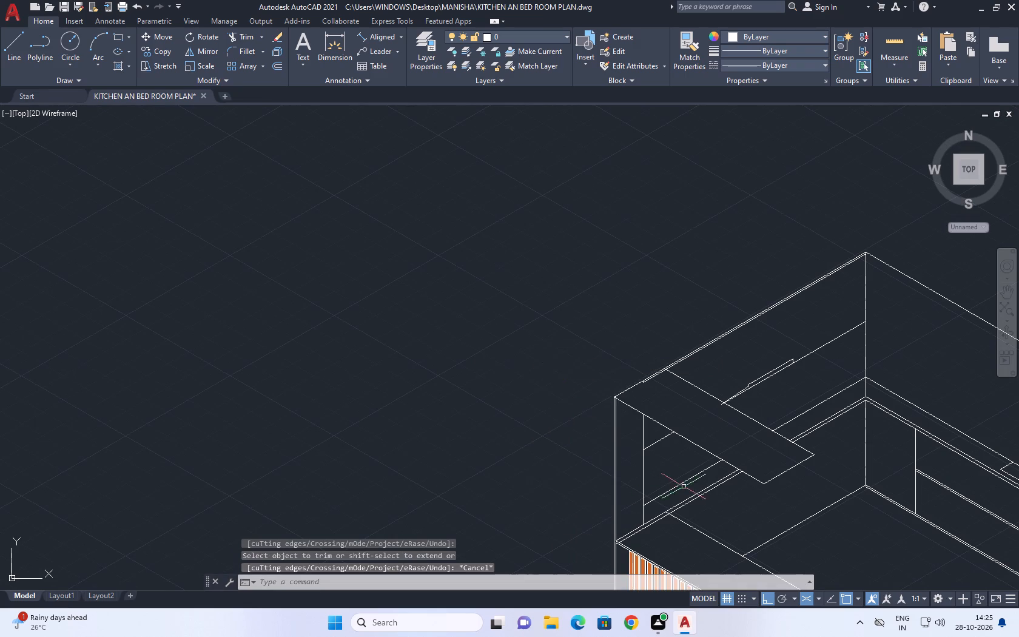
Move the small stepped outline on the wall slightly along the shelf line, clear of the overhead panel's edge.
middle_click_drag(682, 462, 636, 323)
scroll(696, 308, "up", 1)
middle_click_drag(636, 246, 639, 272)
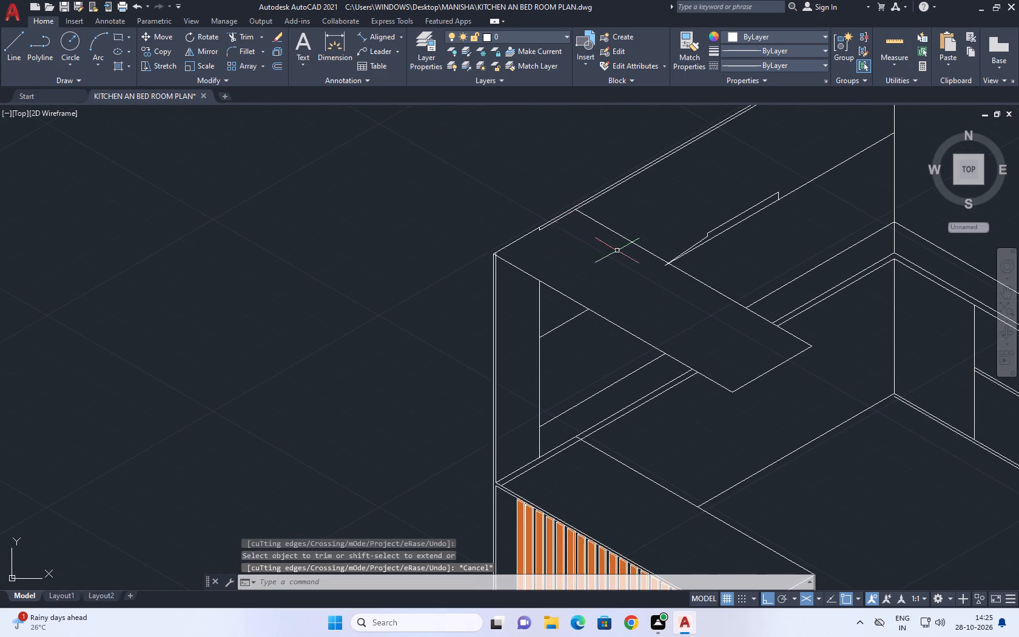
scroll(665, 243, "up", 2)
middle_click_drag(729, 266, 670, 316)
scroll(573, 271, "down", 3)
middle_click_drag(600, 243, 588, 269)
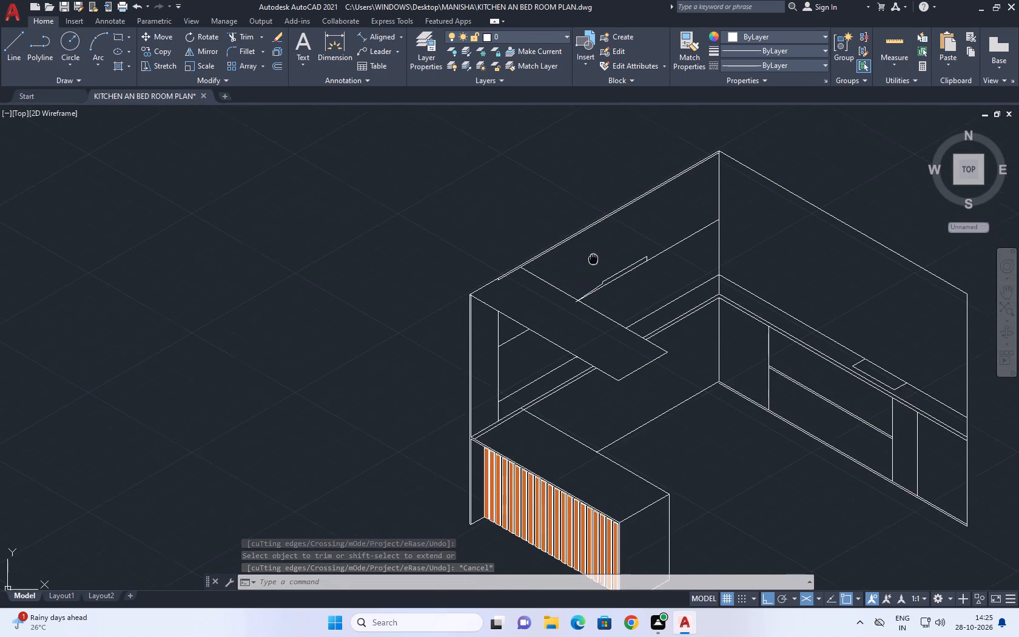
middle_click_drag(588, 269, 562, 361)
scroll(559, 372, "up", 1)
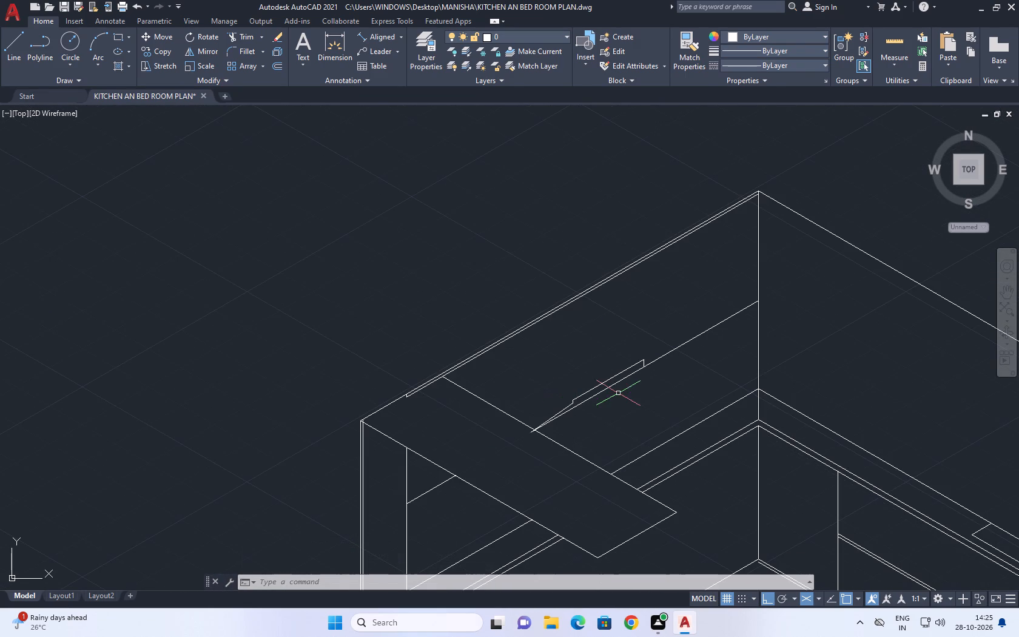
left_click(500, 255)
left_click(678, 447)
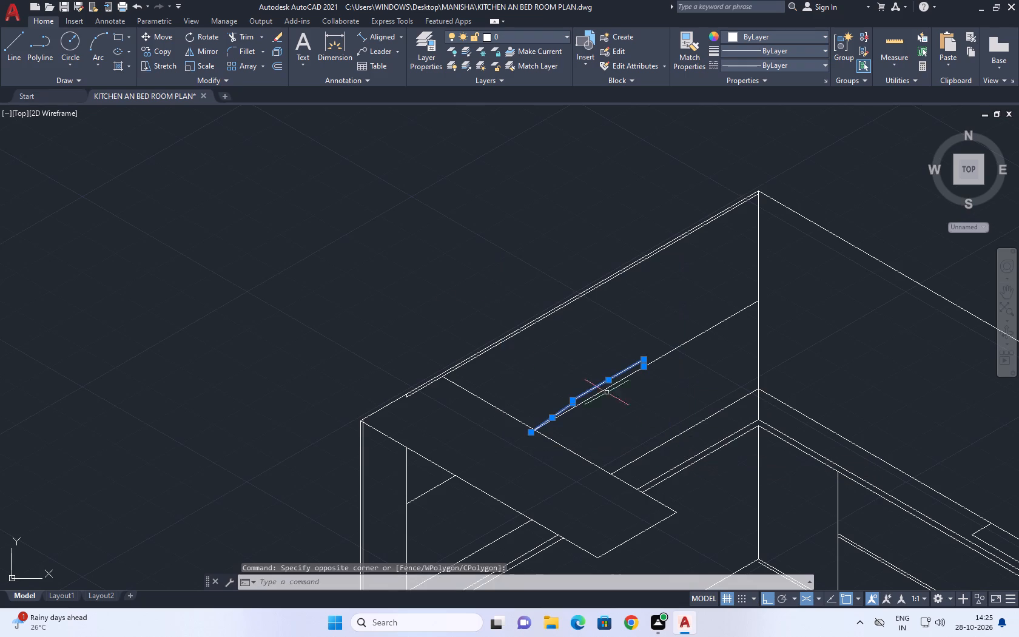
left_click(172, 39)
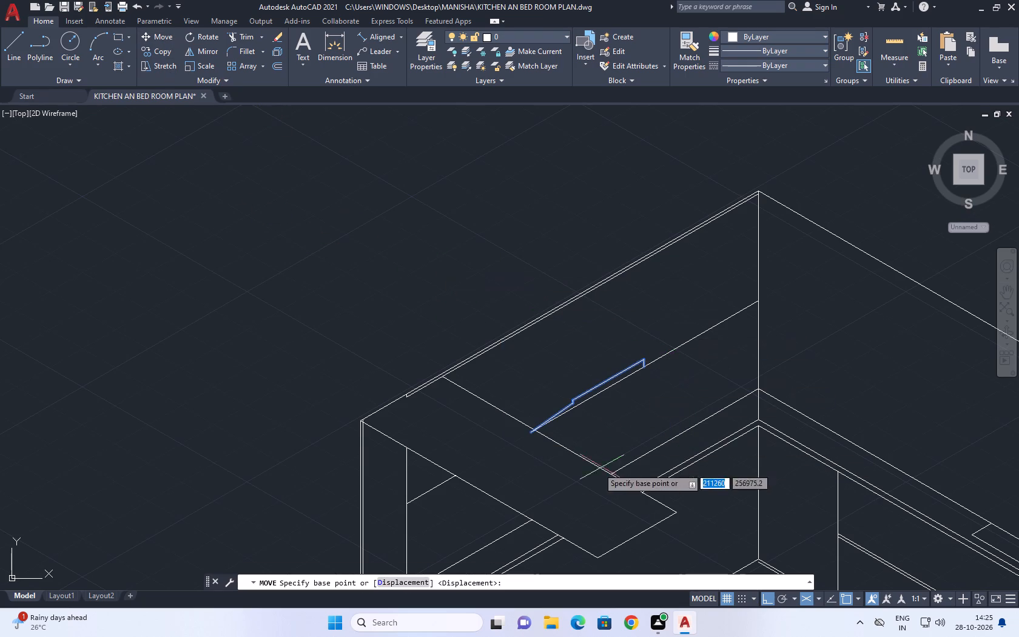
scroll(535, 454, "up", 5)
left_click(491, 317)
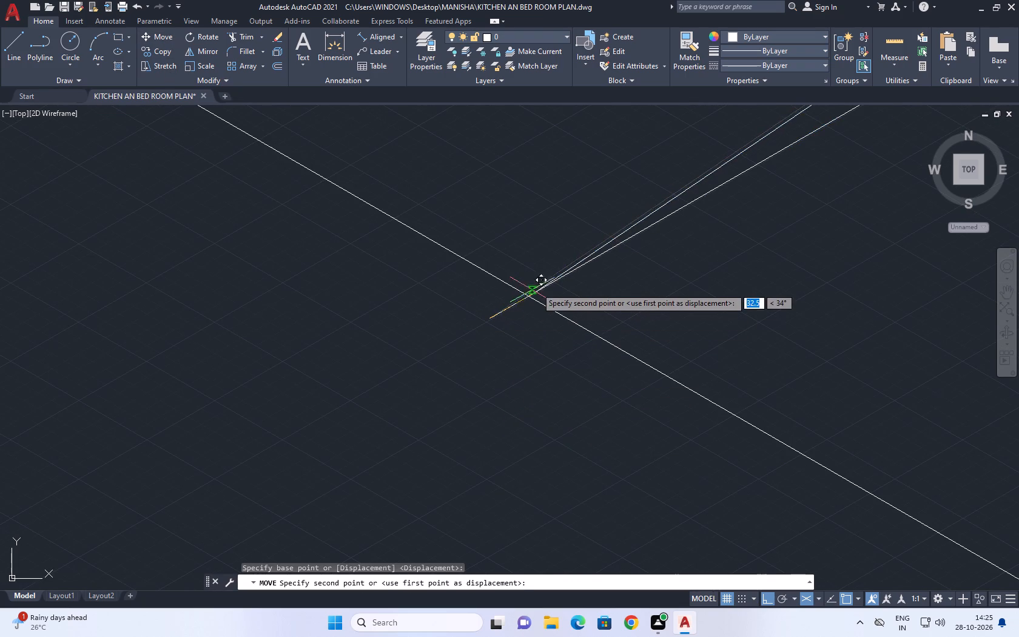
left_click(556, 280)
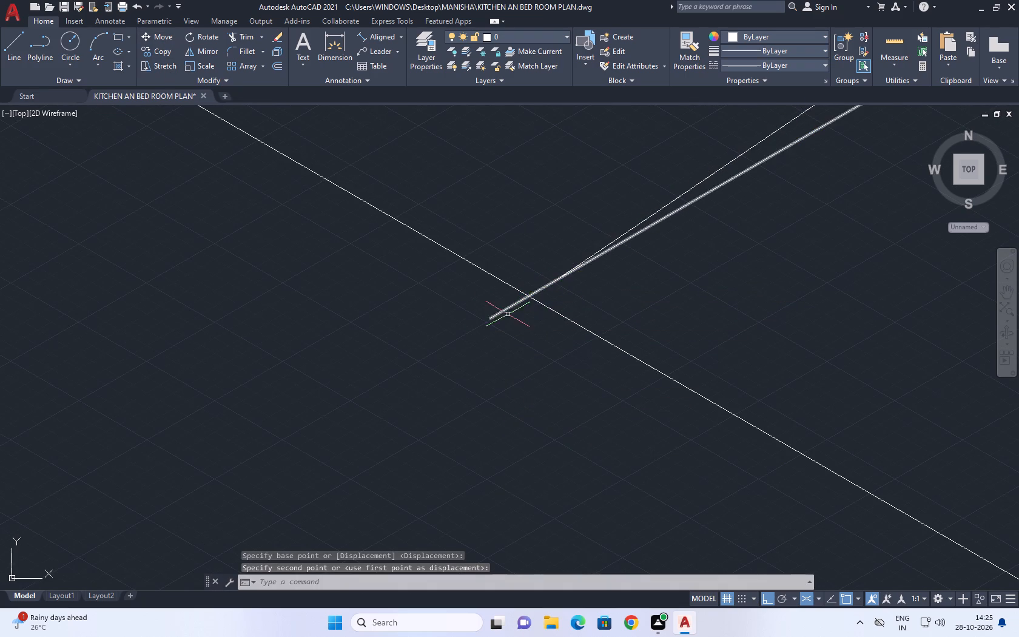
Stretch the overhanging end of the shelf line to its intersection with the overhead panel's edge.
scroll(508, 315, "up", 2)
left_click(517, 328)
left_click(469, 282)
left_click(460, 323)
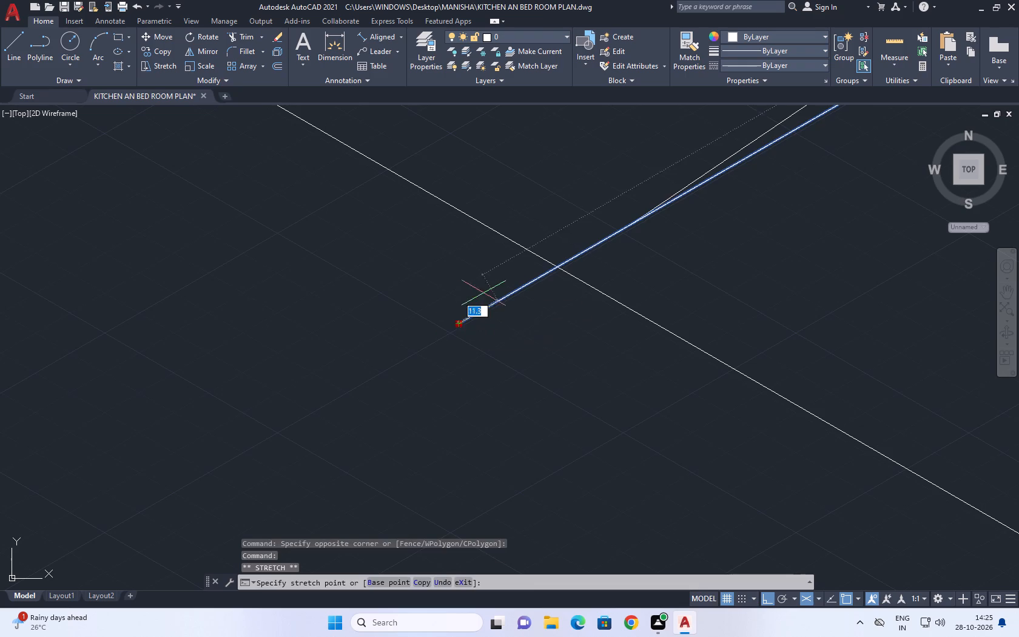
left_click(554, 266)
right_click(488, 189)
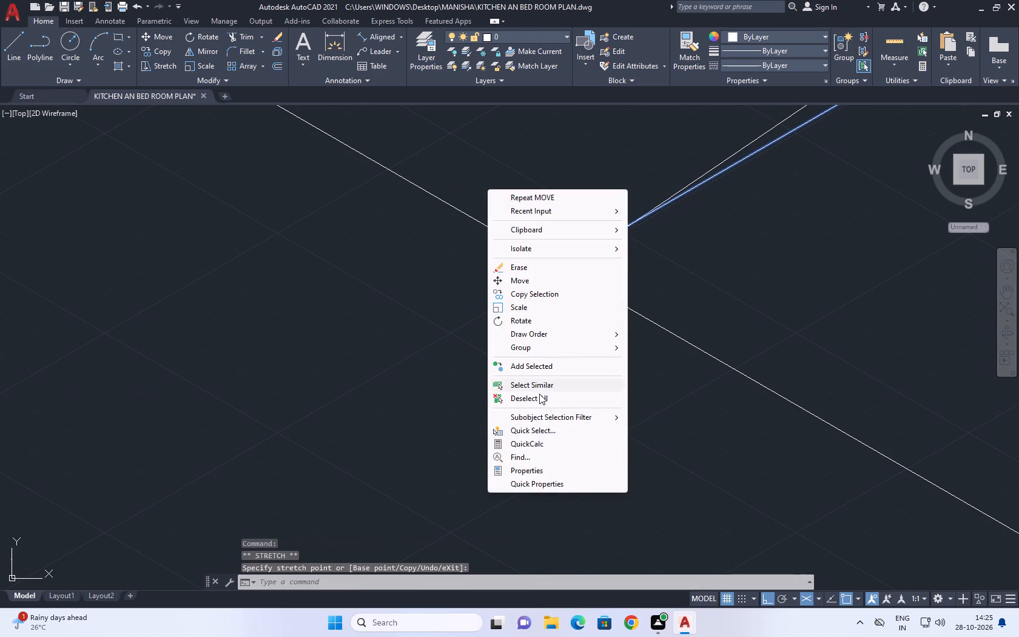
left_click(552, 400)
Erase the short vertical stub joining the two parallel lines at the wall's top edge.
scroll(554, 389, "down", 7)
middle_click_drag(627, 385, 515, 336)
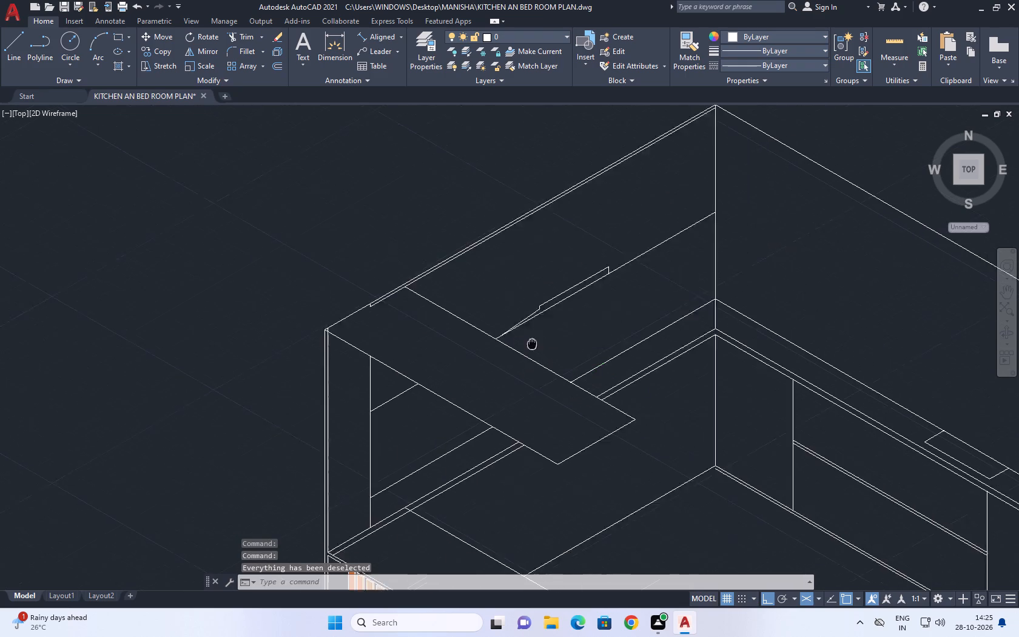
middle_click_drag(515, 336, 514, 336)
scroll(343, 309, "up", 2)
scroll(312, 250, "up", 3)
left_click(311, 201)
left_click(435, 413)
right_click(468, 383)
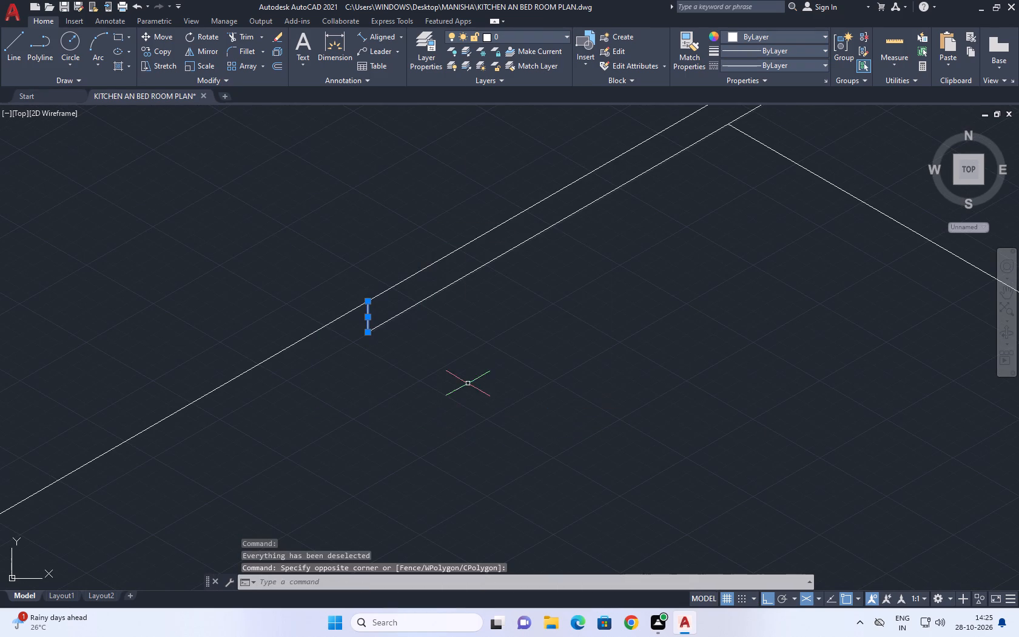
left_click(534, 157)
Extend the inner top line of the wall to the vertical line at the wall's outer corner.
middle_click_drag(404, 334, 701, 221)
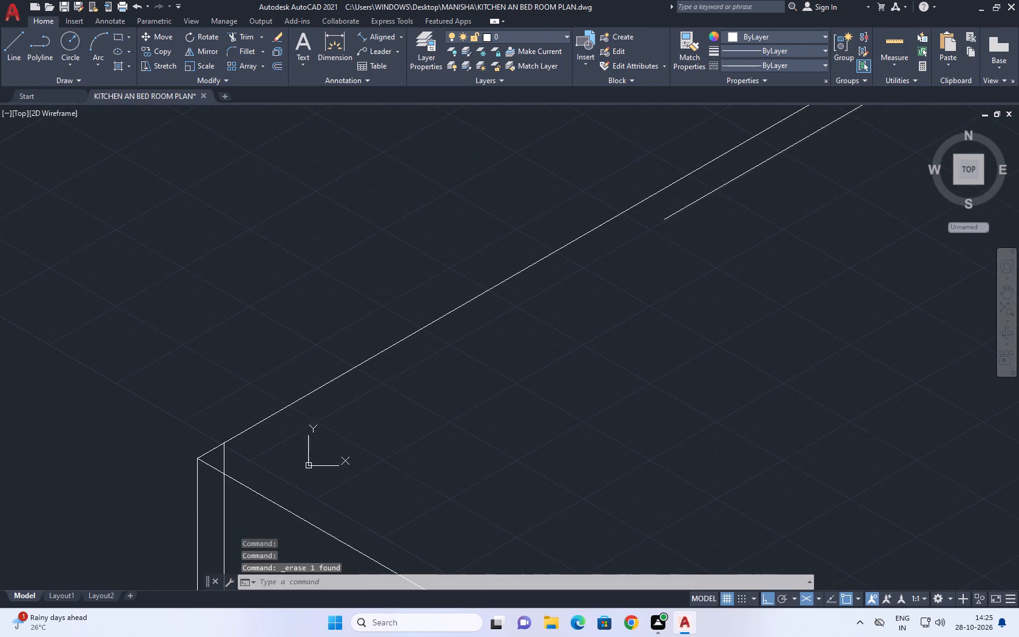
type("EX")
key("space")
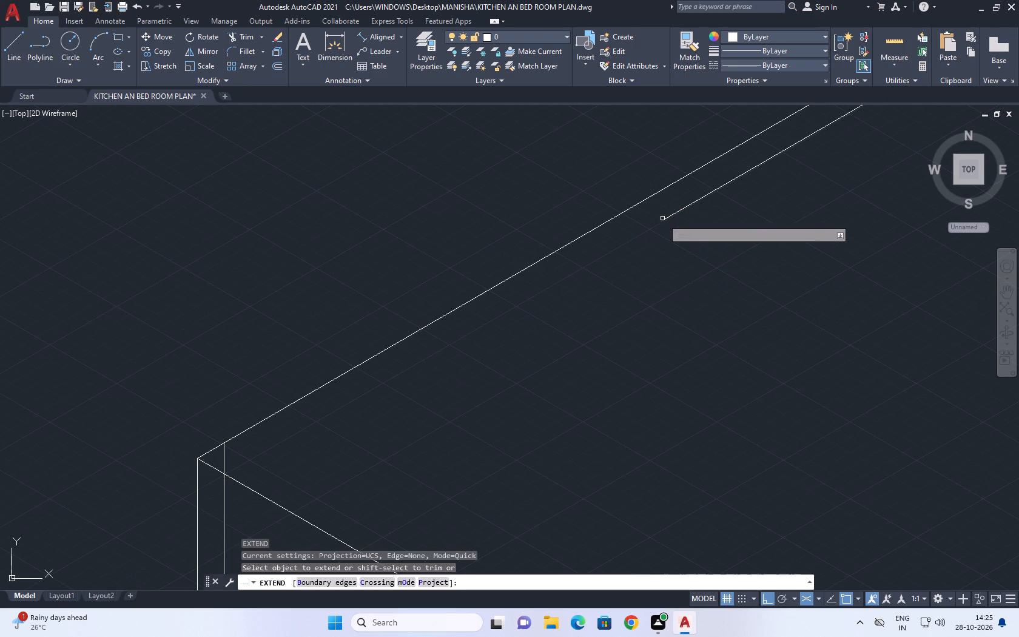
left_click(666, 220)
right_click(471, 234)
left_click(502, 254)
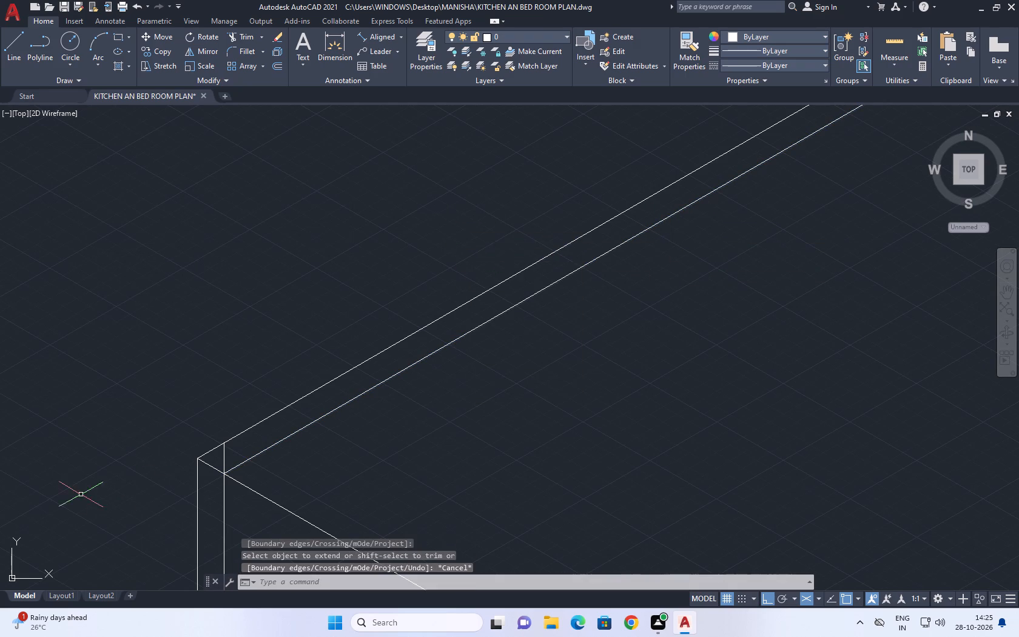
Trim the vertical stub projecting above the inner top line at the wall's outer corner.
middle_click_drag(79, 507, 59, 460)
left_click(236, 34)
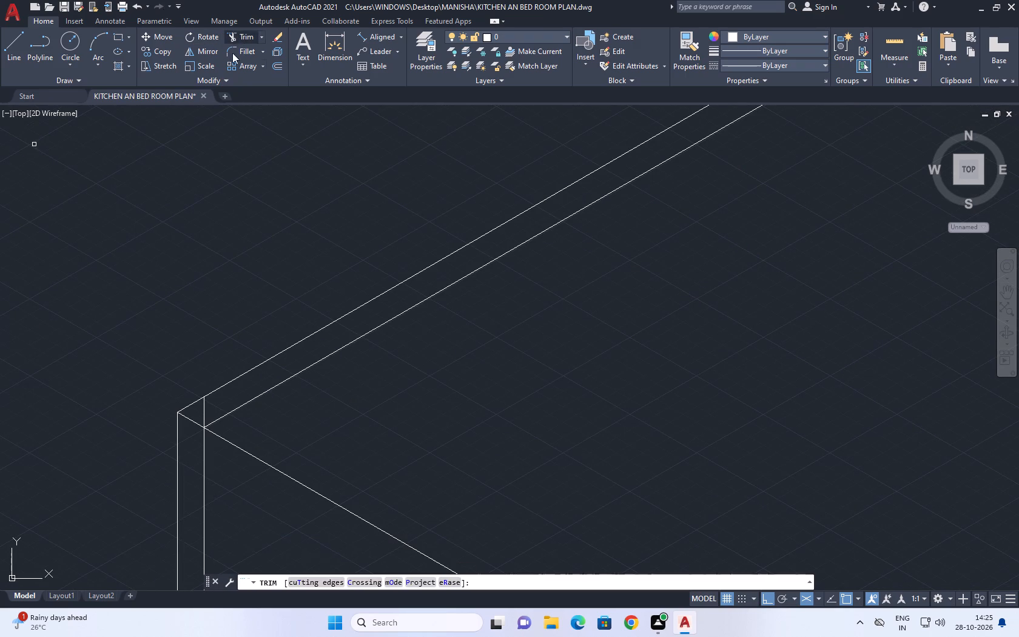
scroll(187, 432, "up", 3)
left_click(232, 379)
left_click(267, 356)
right_click(300, 325)
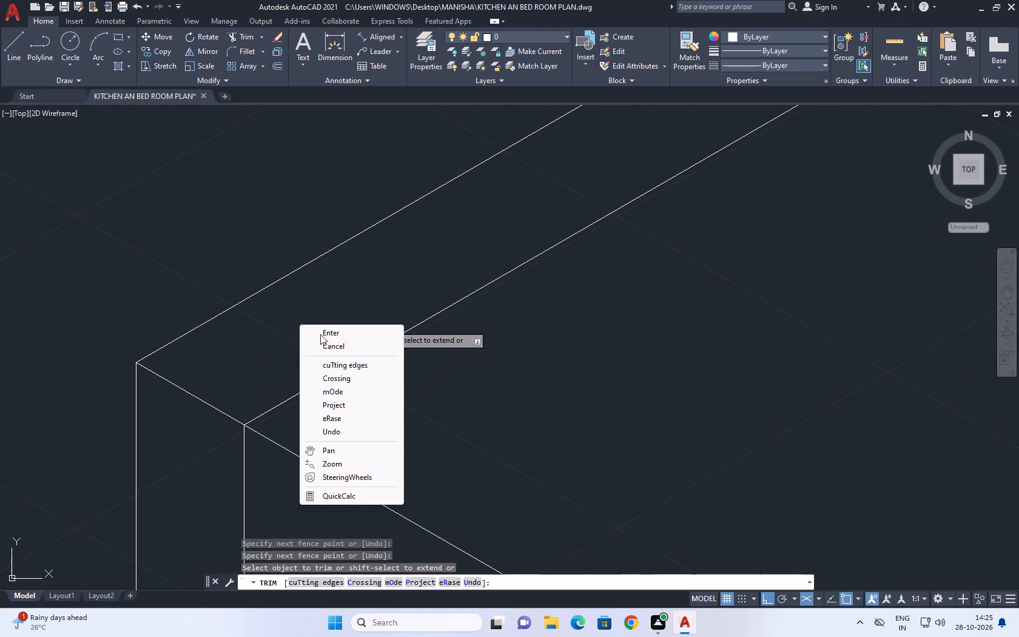
left_click(326, 344)
Draw a line 20 units straight down from the front corner of the overhead panel.
scroll(326, 344, "down", 5)
middle_click_drag(446, 326, 335, 331)
scroll(331, 337, "down", 2)
middle_click_drag(289, 386, 243, 309)
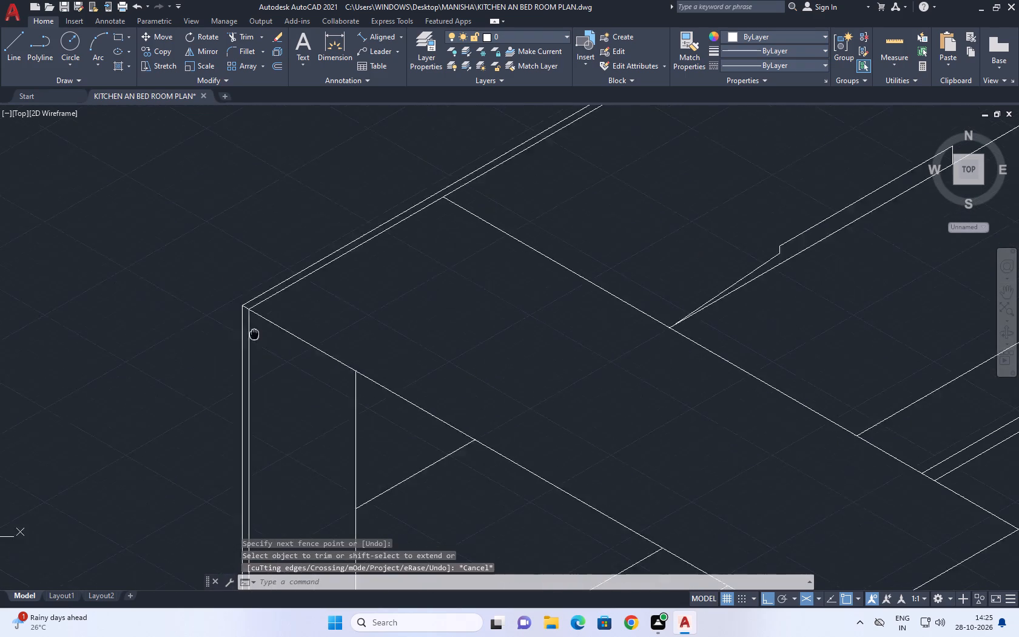
middle_click_drag(243, 309, 240, 280)
scroll(305, 325, "down", 2)
scroll(375, 396, "down", 1)
middle_click_drag(375, 397, 412, 423)
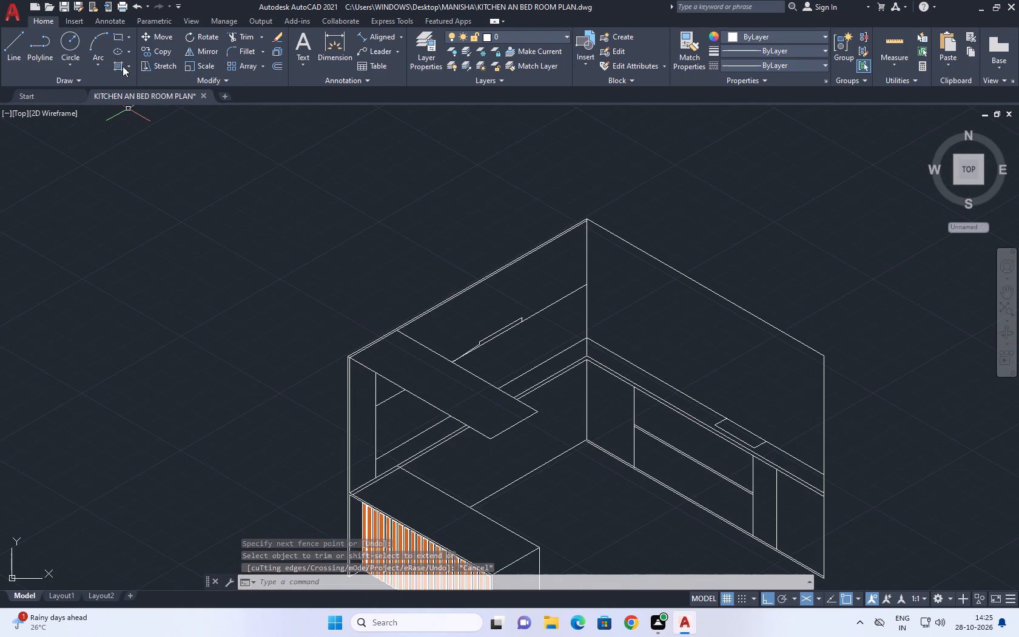
left_click(16, 41)
scroll(477, 446, "up", 1)
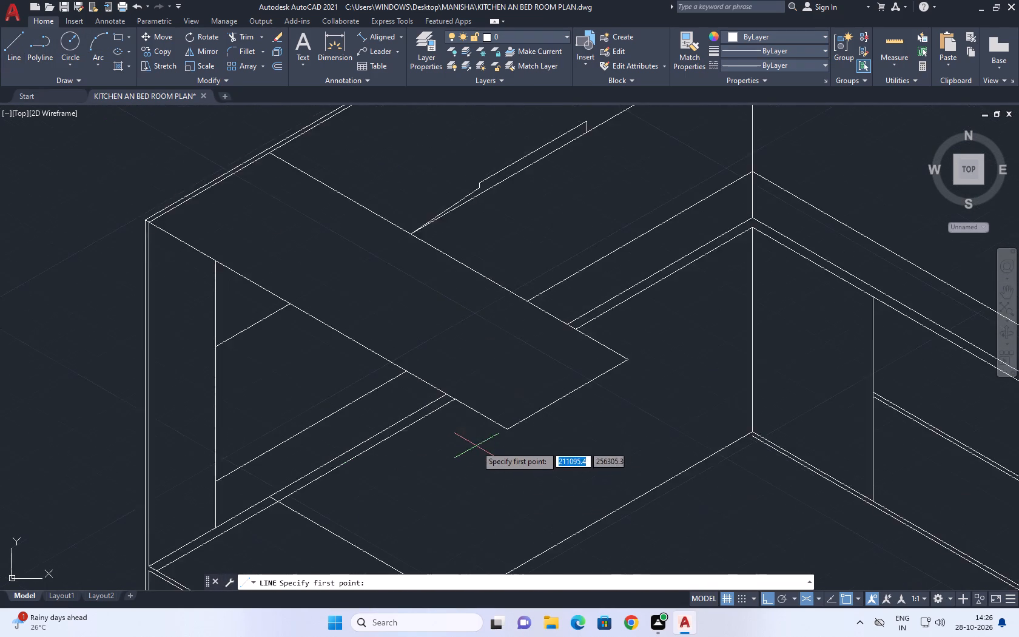
scroll(476, 445, "up", 2)
left_click(517, 424)
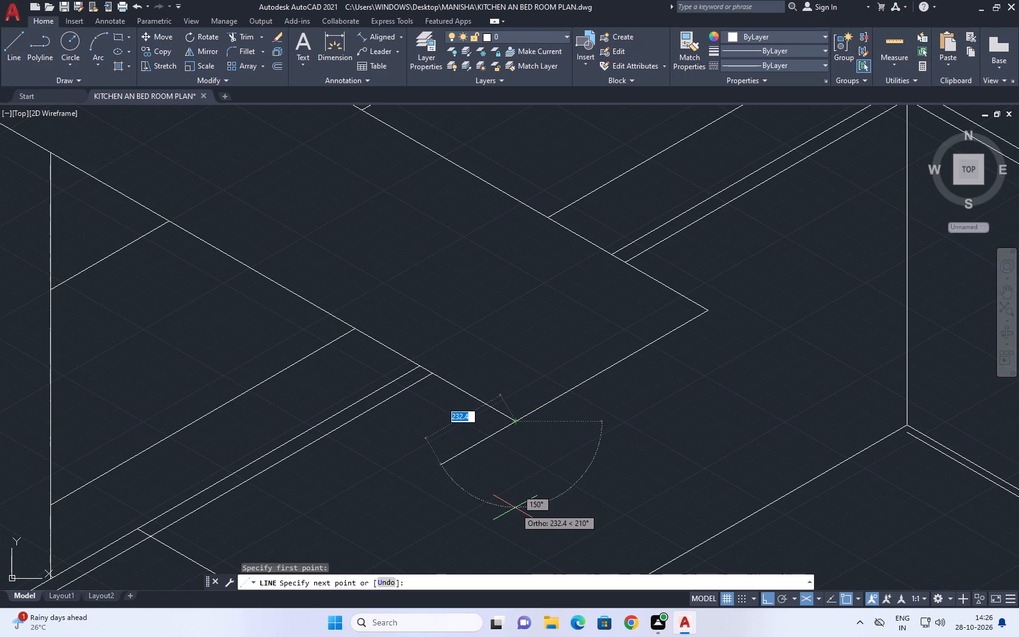
key("F5")
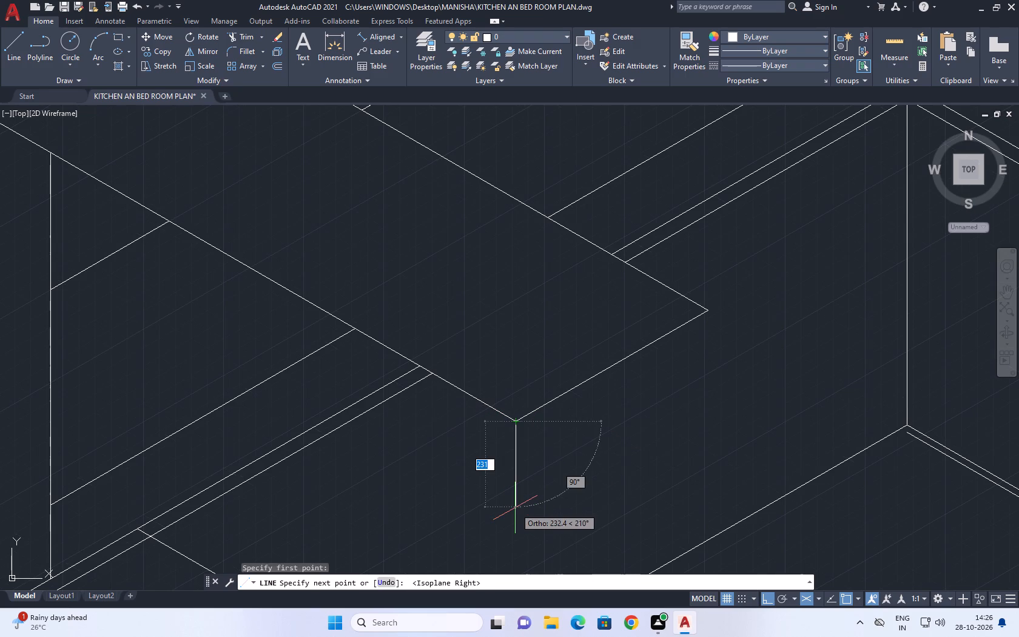
type("20")
key("Return")
Continue the line parallel to the overhead panel's long front edge, running slightly past the wall's outer corner.
middle_click_drag(266, 362, 554, 368)
scroll(563, 363, "down", 2)
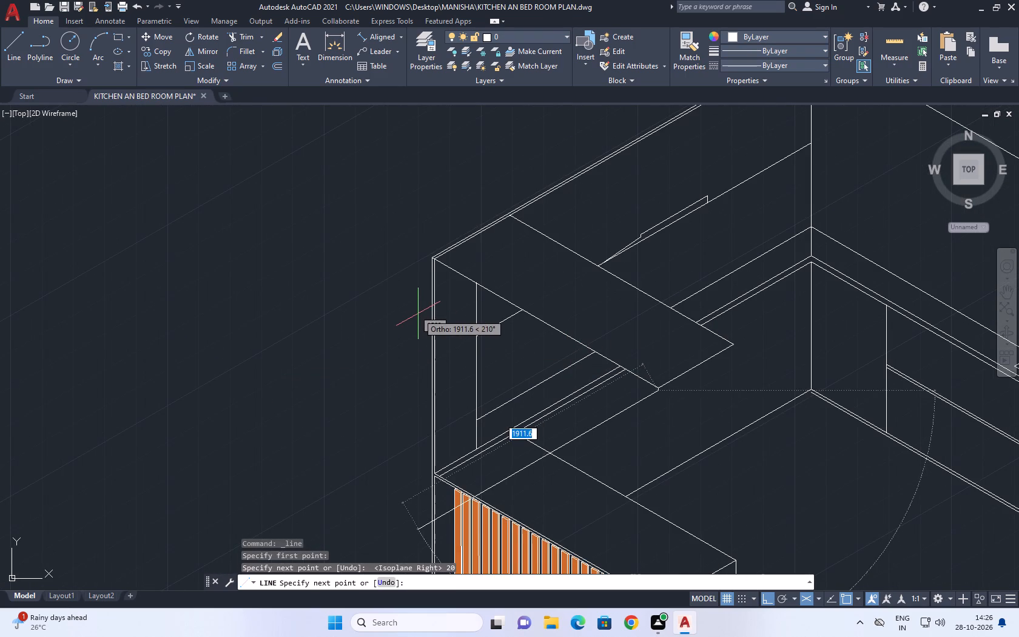
key("F5")
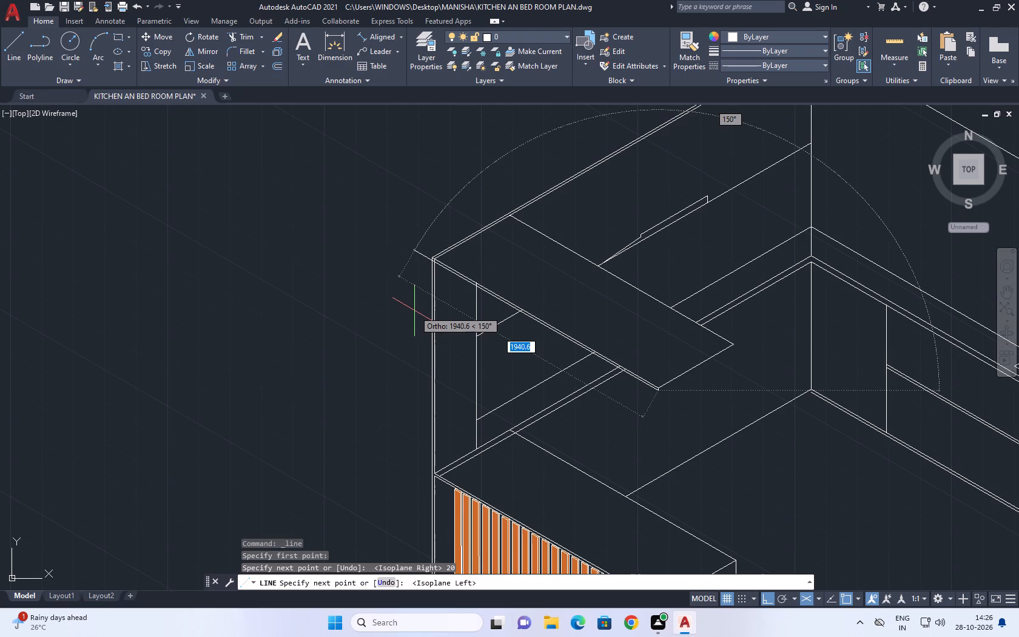
scroll(419, 296, "up", 3)
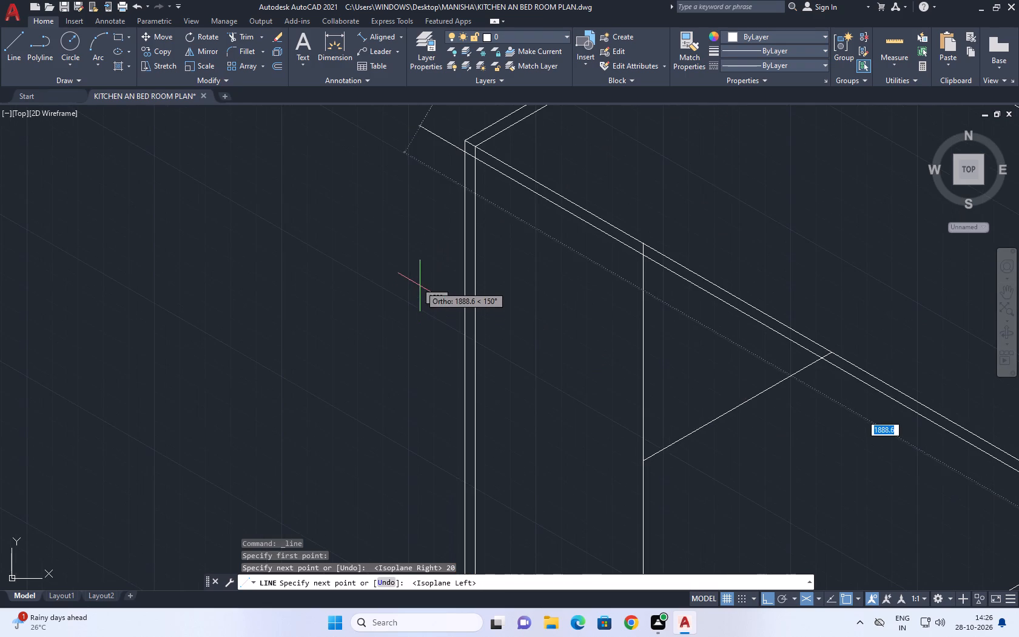
middle_click_drag(417, 285, 258, 367)
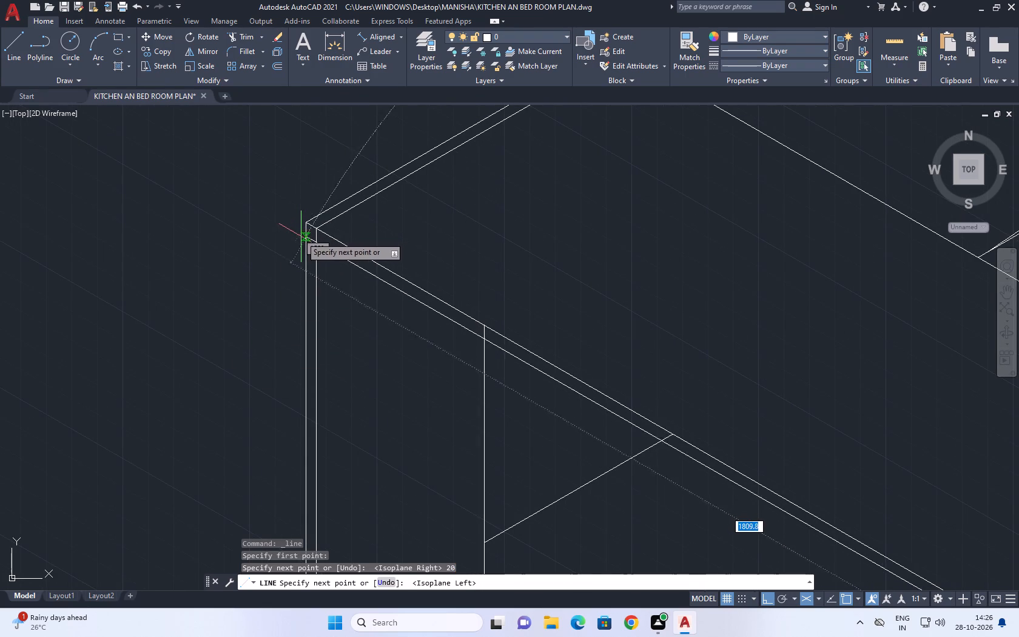
left_click(269, 226)
right_click(268, 226)
left_click(303, 246)
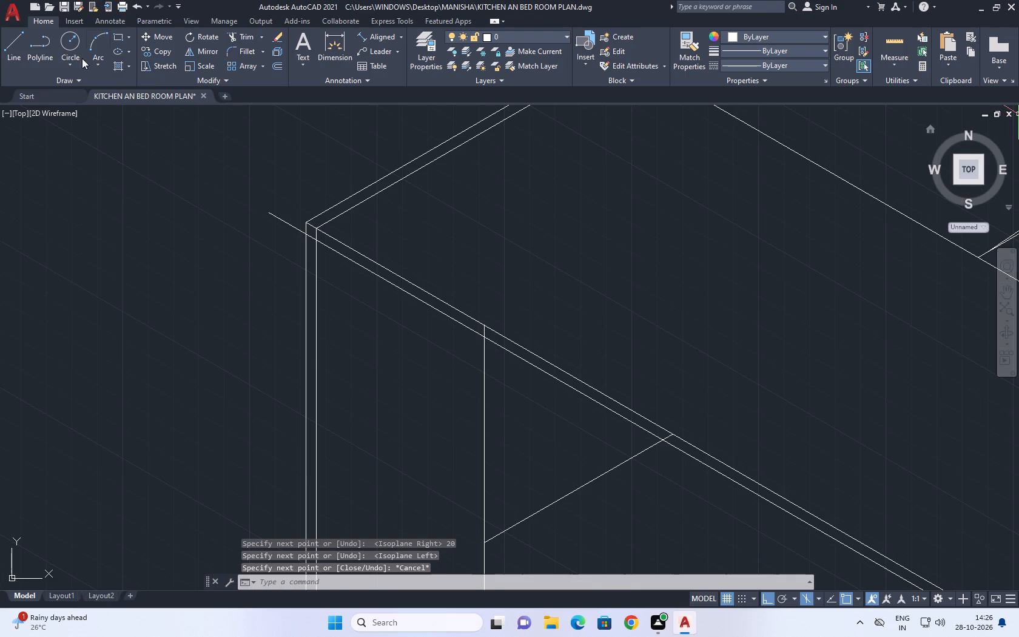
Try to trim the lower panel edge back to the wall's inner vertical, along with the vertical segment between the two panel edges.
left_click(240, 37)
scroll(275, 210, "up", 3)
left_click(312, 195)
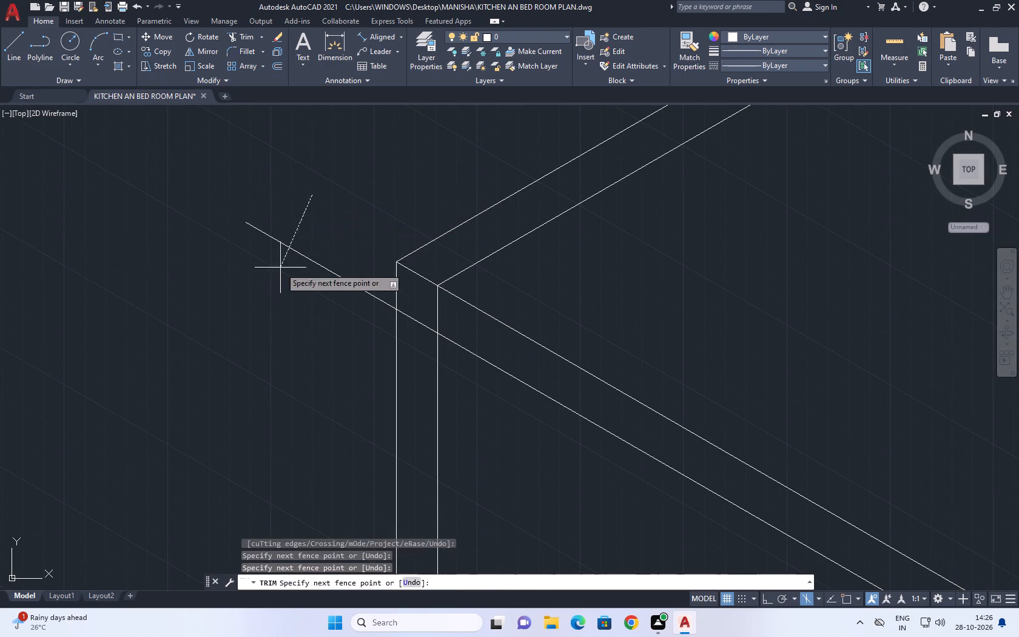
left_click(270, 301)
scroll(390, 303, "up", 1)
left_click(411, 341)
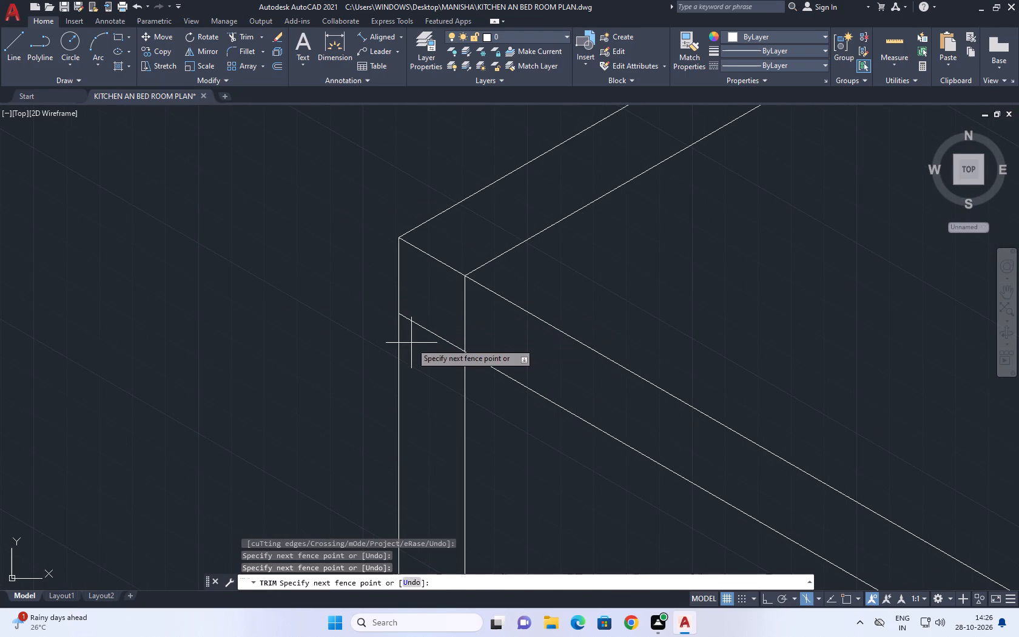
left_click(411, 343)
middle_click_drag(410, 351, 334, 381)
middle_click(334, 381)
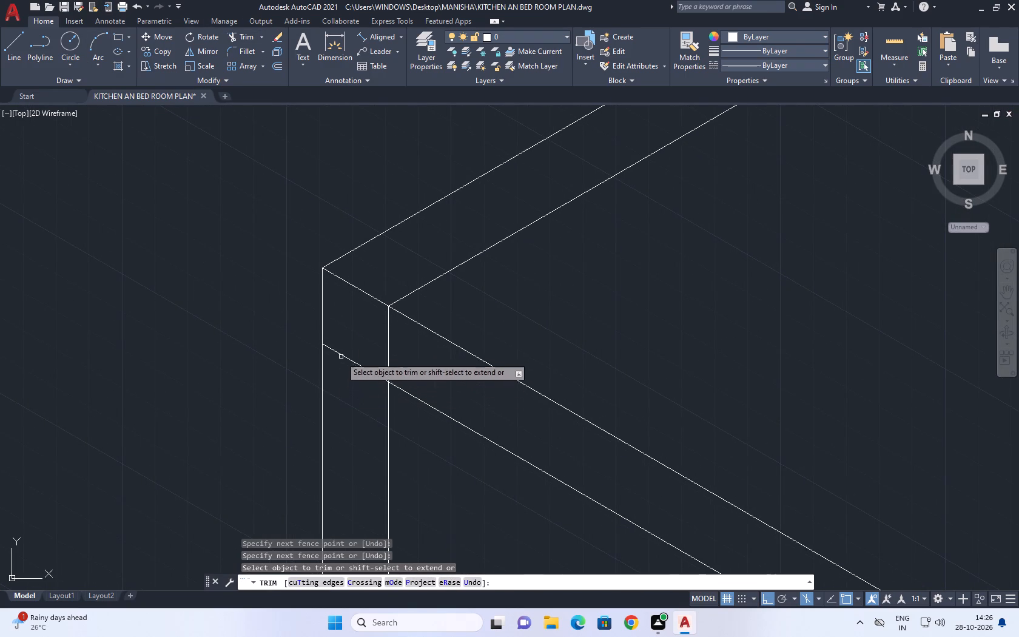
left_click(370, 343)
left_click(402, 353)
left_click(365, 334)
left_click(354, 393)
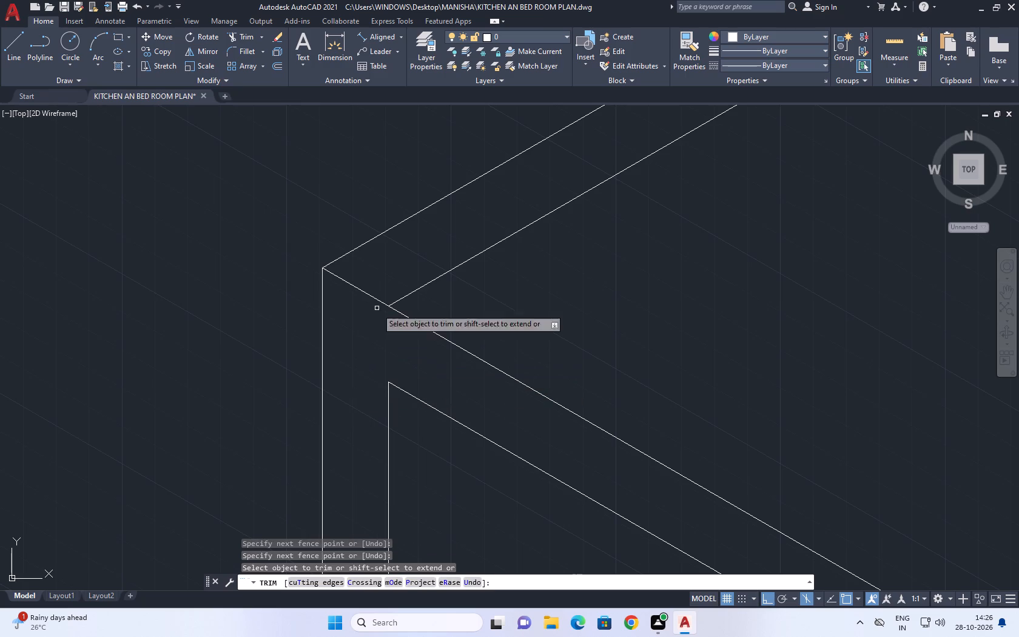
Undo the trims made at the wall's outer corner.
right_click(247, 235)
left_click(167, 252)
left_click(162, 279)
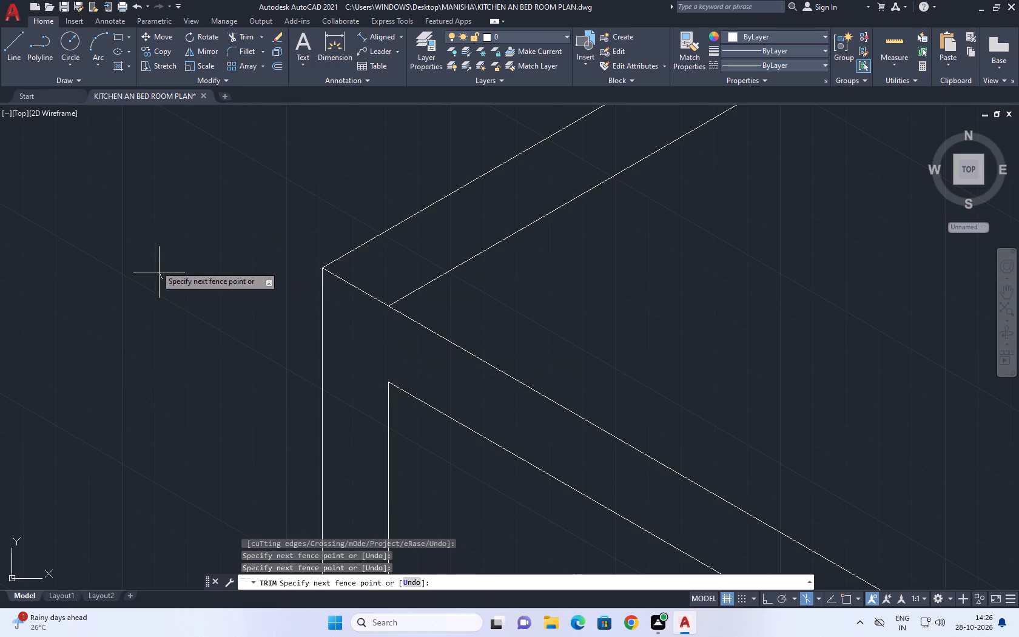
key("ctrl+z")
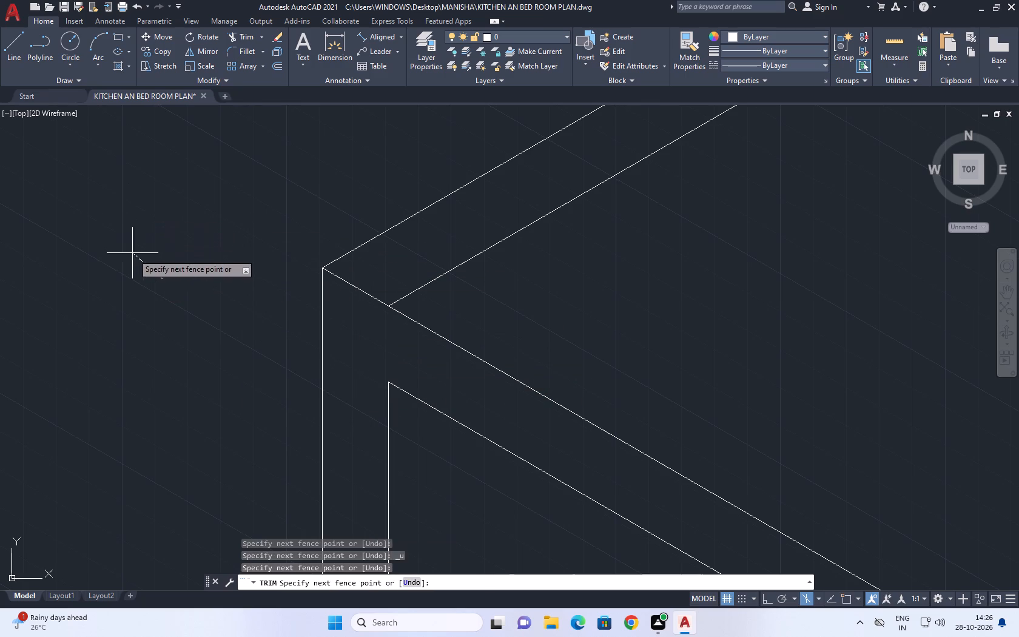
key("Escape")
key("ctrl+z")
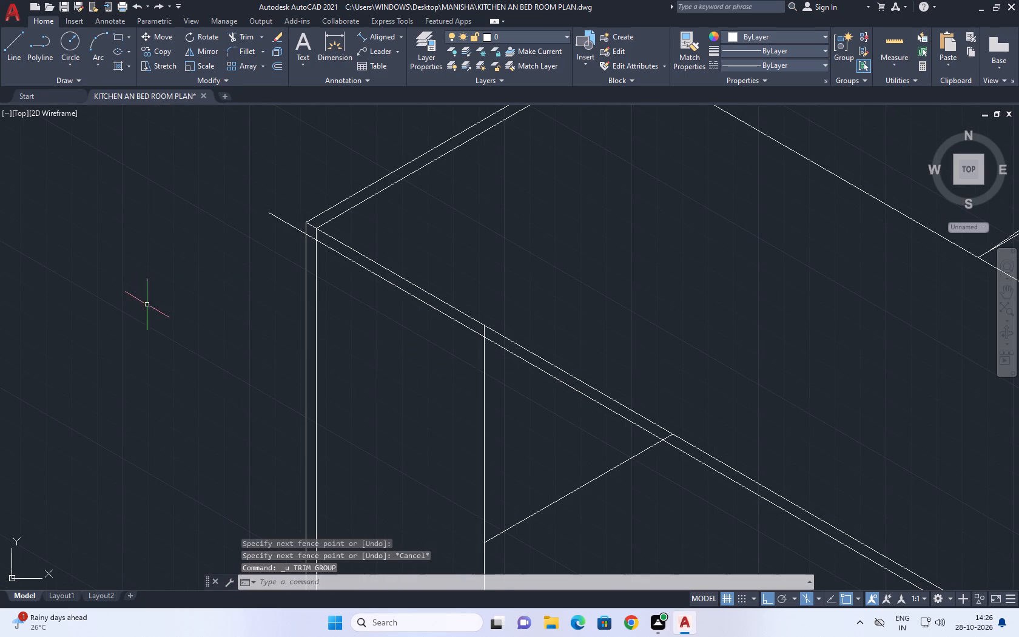
Trim the lower panel edge's overhang back to the wall's outermost vertical line.
type("TR")
key("space")
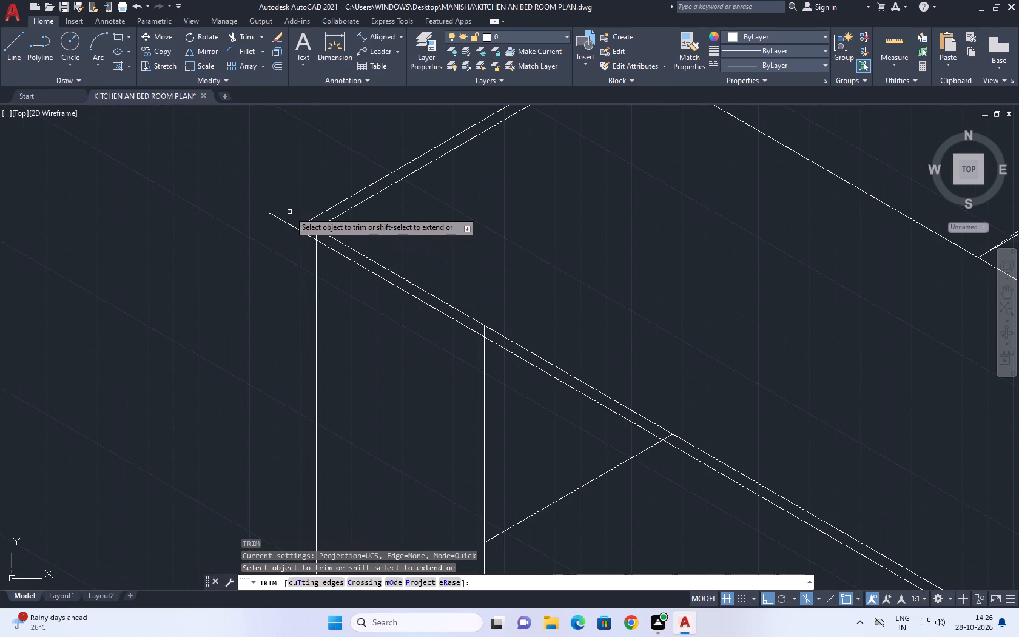
left_click(285, 217)
left_click(273, 234)
Trim the shelf, counter and vertical line pieces that run between the overhead panel's two parallel front edges.
scroll(320, 362, "down", 2)
middle_click_drag(451, 324, 422, 321)
middle_click_drag(355, 334, 266, 276)
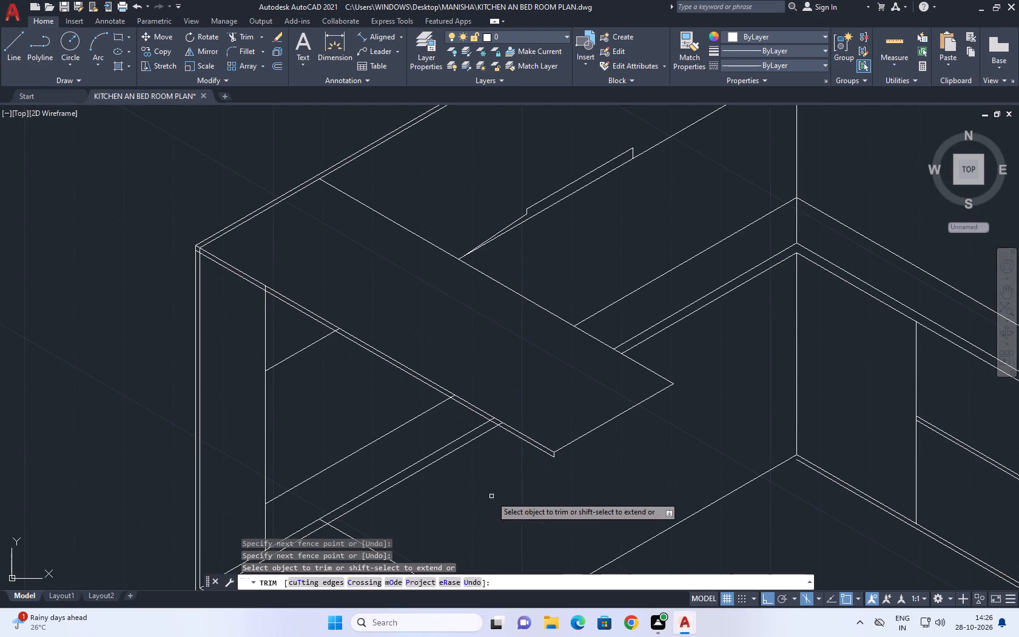
scroll(486, 421, "up", 2)
scroll(533, 441, "up", 2)
left_click(516, 427)
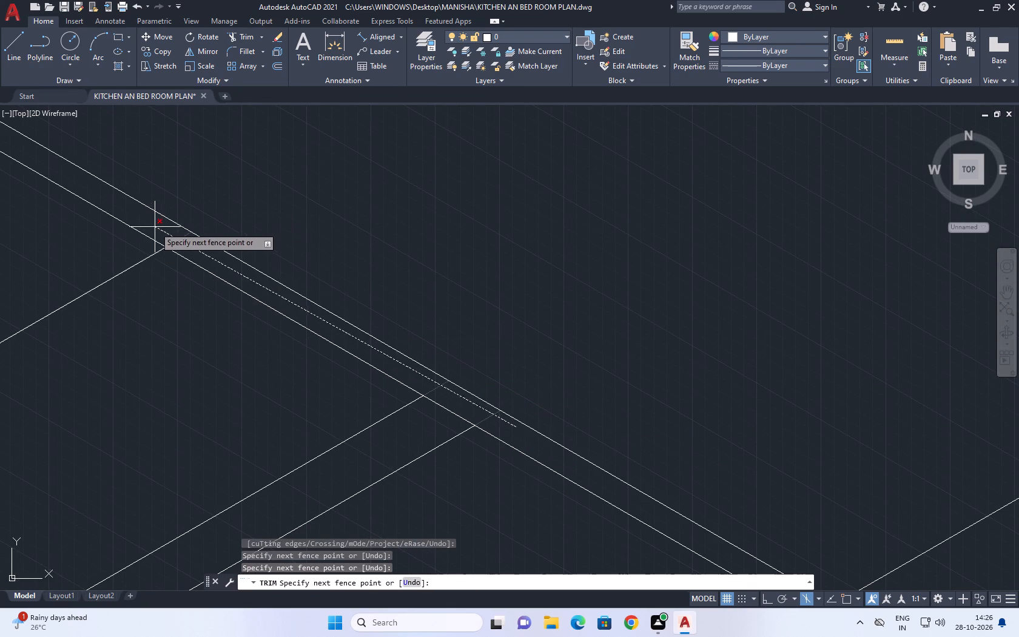
left_click_drag(155, 227, 164, 244)
scroll(650, 416, "down", 3)
middle_click_drag(596, 339, 583, 411)
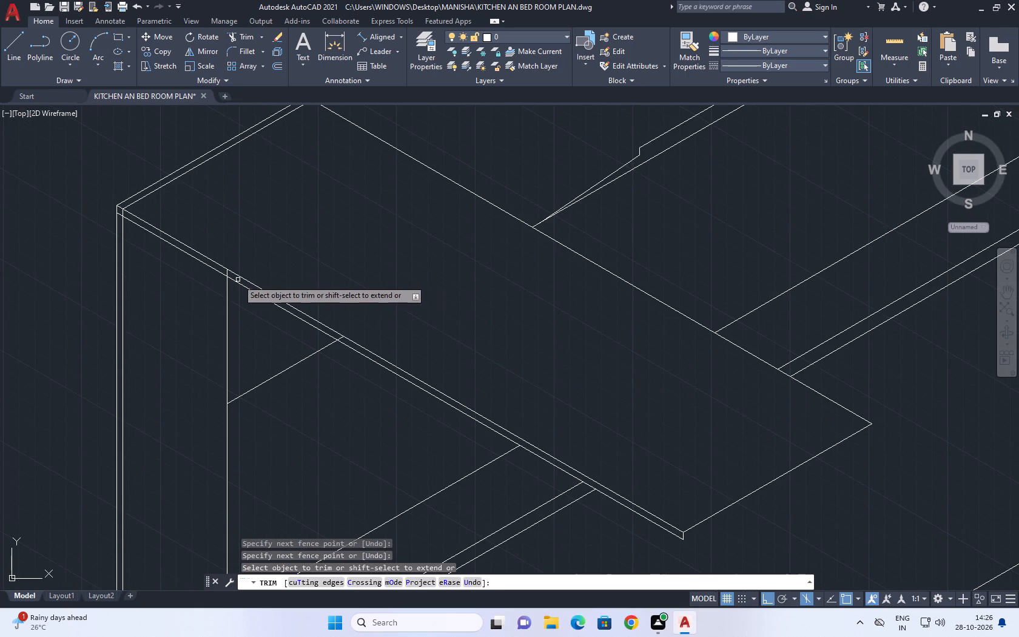
scroll(235, 278, "up", 4)
left_click(171, 246)
middle_click_drag(408, 388, 269, 244)
scroll(269, 244, "down", 1)
left_click(593, 429)
right_click(557, 290)
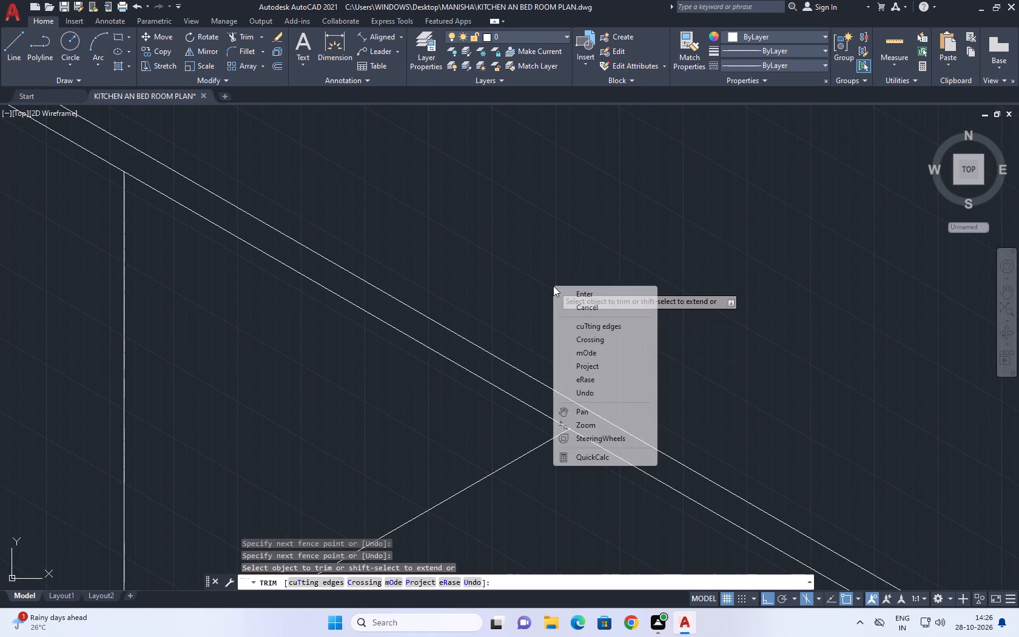
left_click(582, 306)
Draw a line from the bottom of the 20-unit corner line, parallel to the panel's short edge, ending just past its far corner.
scroll(537, 322, "down", 5)
middle_click_drag(700, 388, 650, 383)
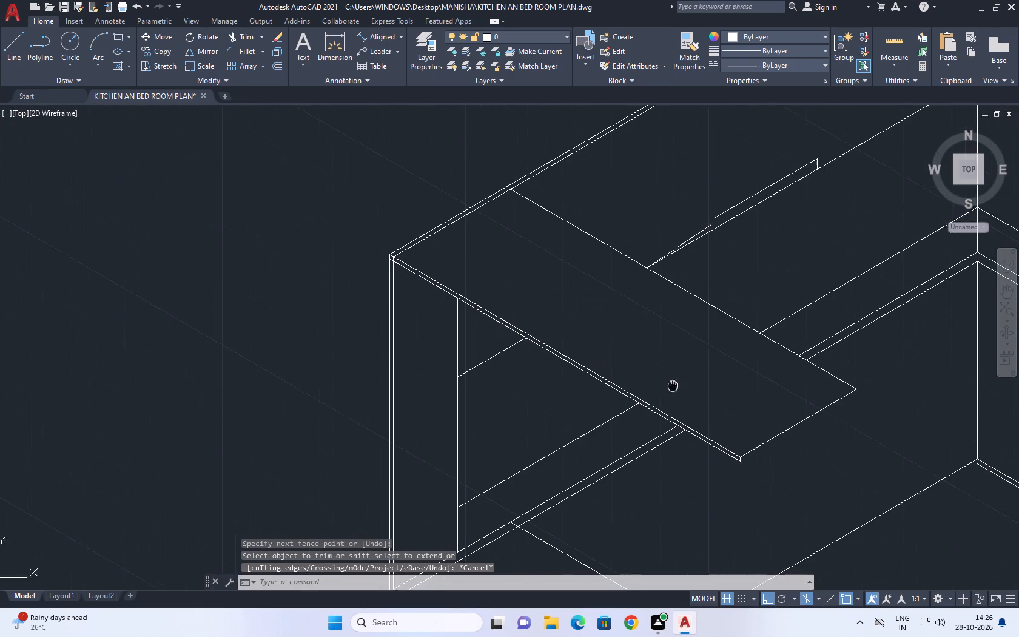
middle_click_drag(650, 383, 502, 366)
middle_click_drag(638, 406, 446, 443)
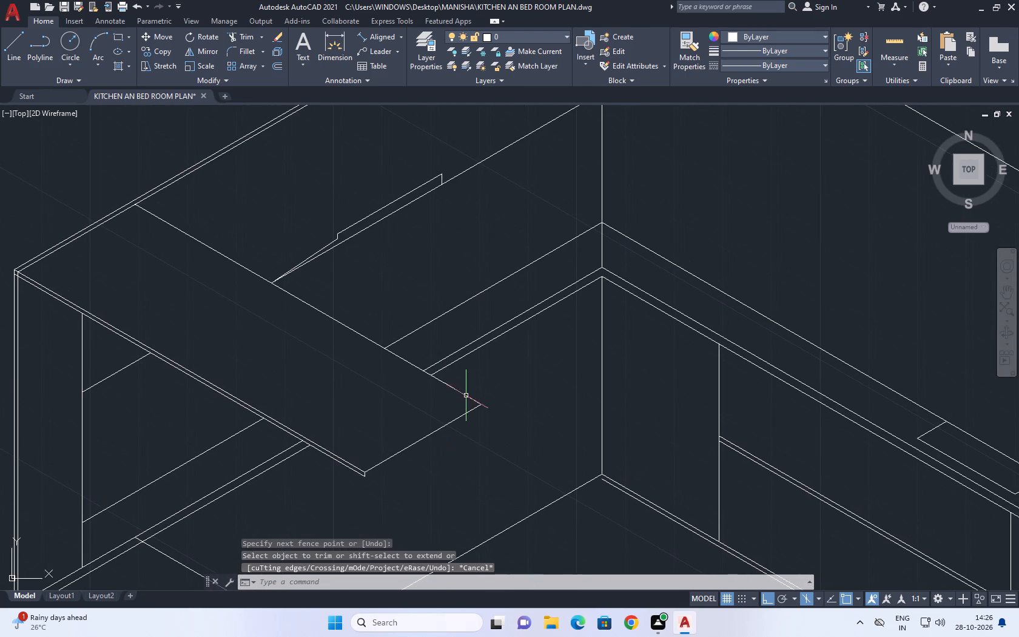
left_click(15, 39)
scroll(369, 477, "up", 2)
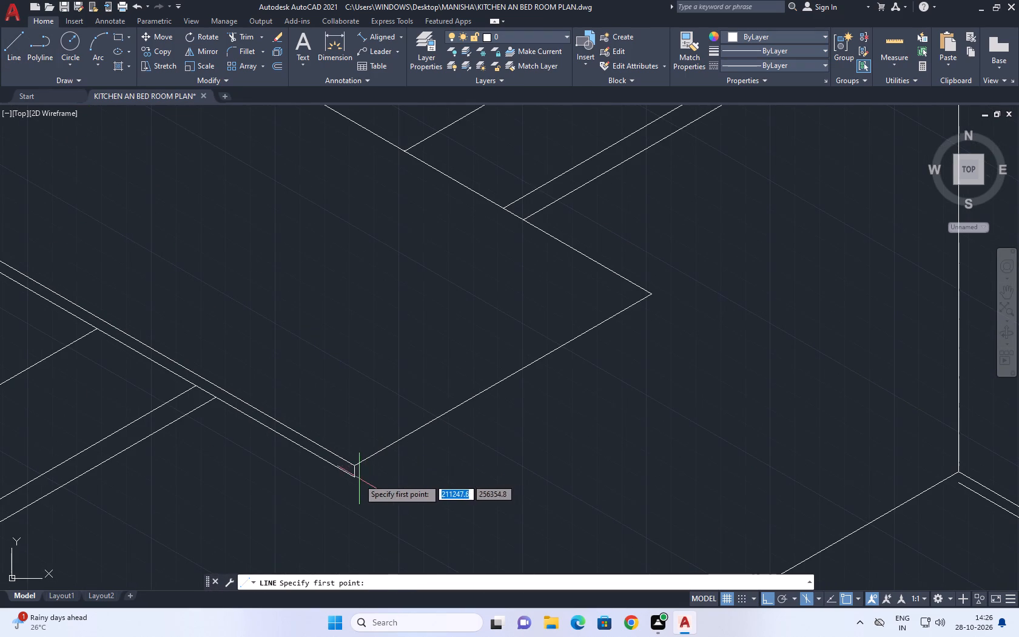
left_click(357, 479)
middle_click_drag(596, 370, 435, 458)
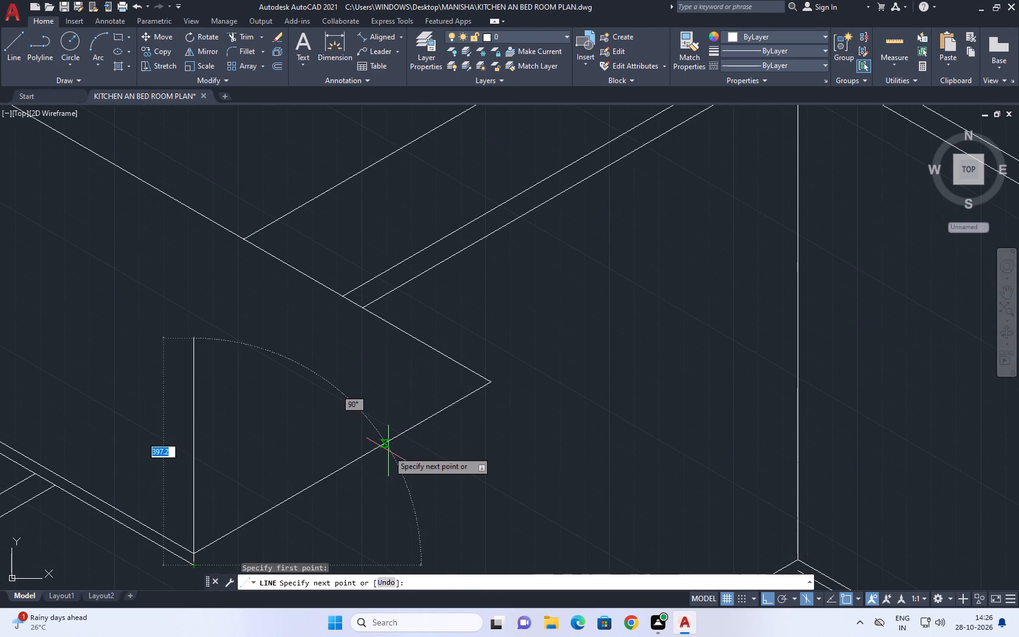
key("F5")
middle_click_drag(474, 460, 491, 405)
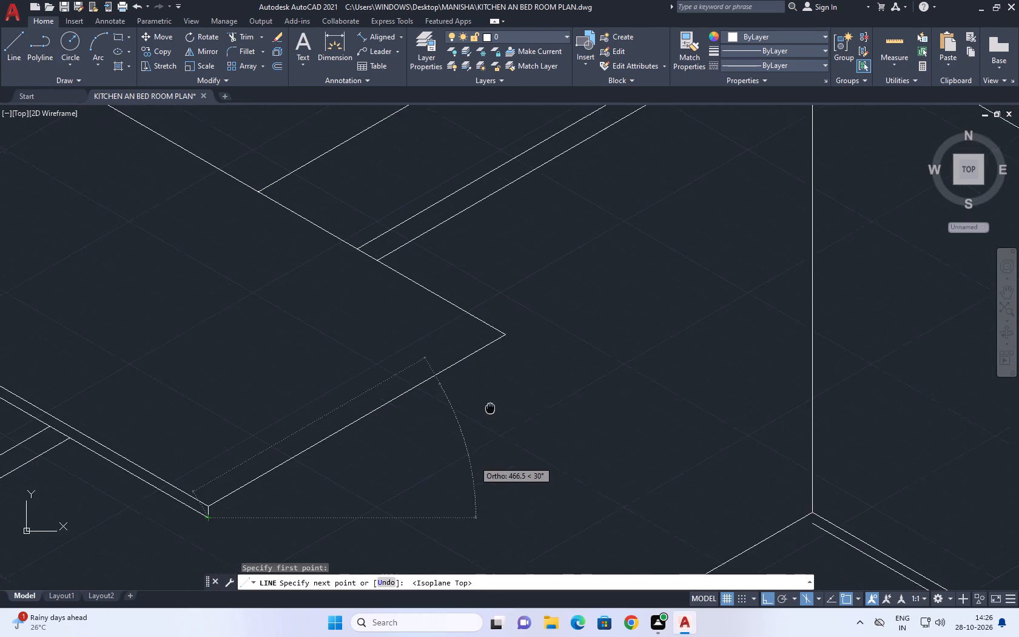
middle_click_drag(491, 405, 496, 396)
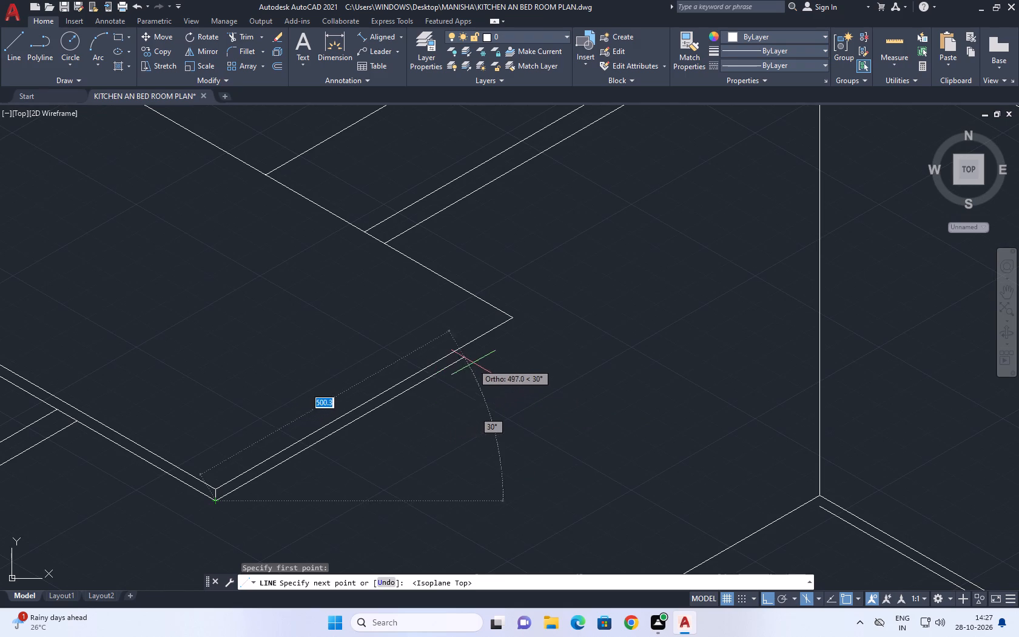
scroll(490, 345, "up", 2)
scroll(550, 295, "up", 1)
left_click(543, 311)
right_click(556, 292)
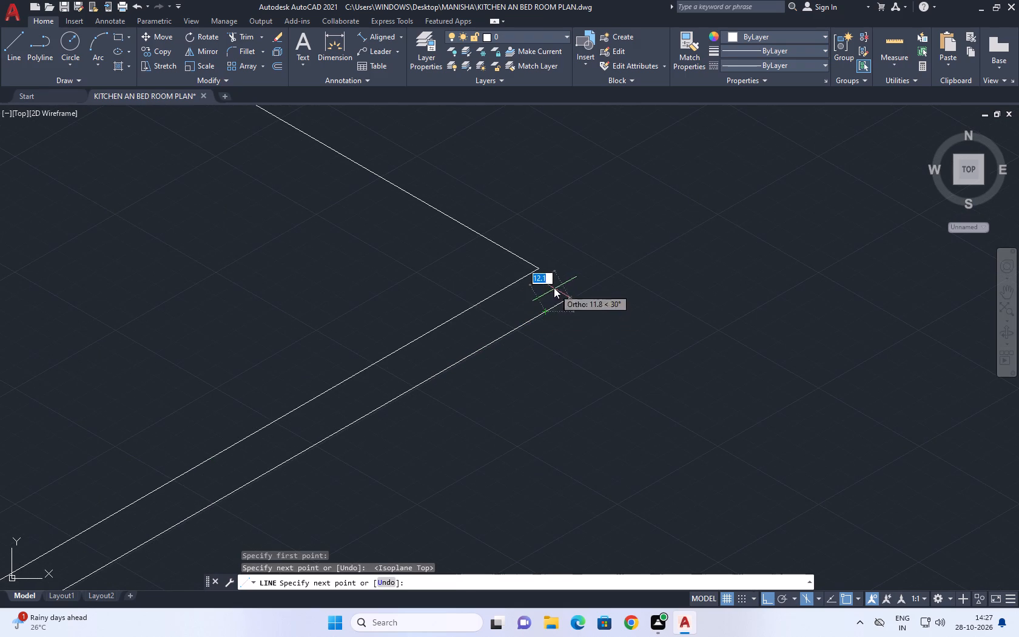
left_click(580, 303)
Draw a vertical line about 59 units down from the overhead panel's far corner, crossing its lower edge line.
left_click(15, 38)
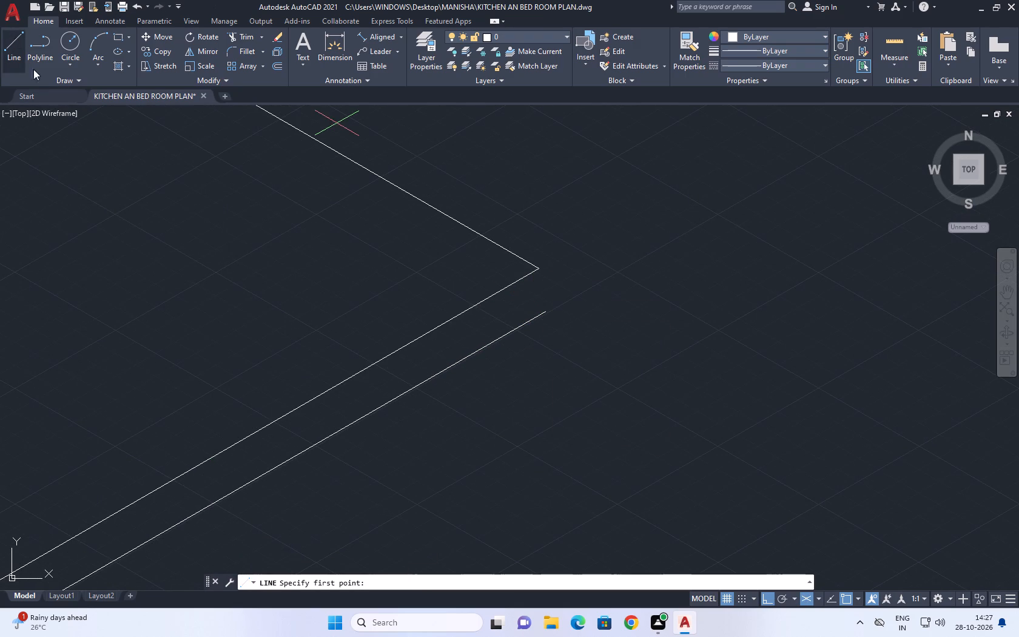
middle_click_drag(104, 242, 162, 343)
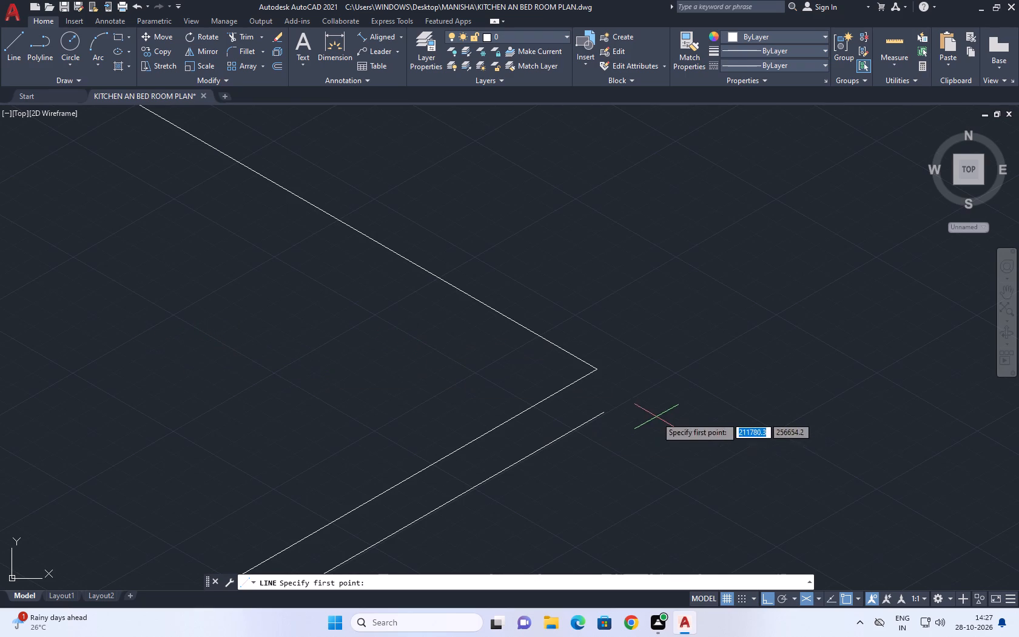
scroll(564, 363, "up", 2)
middle_click_drag(612, 365, 580, 299)
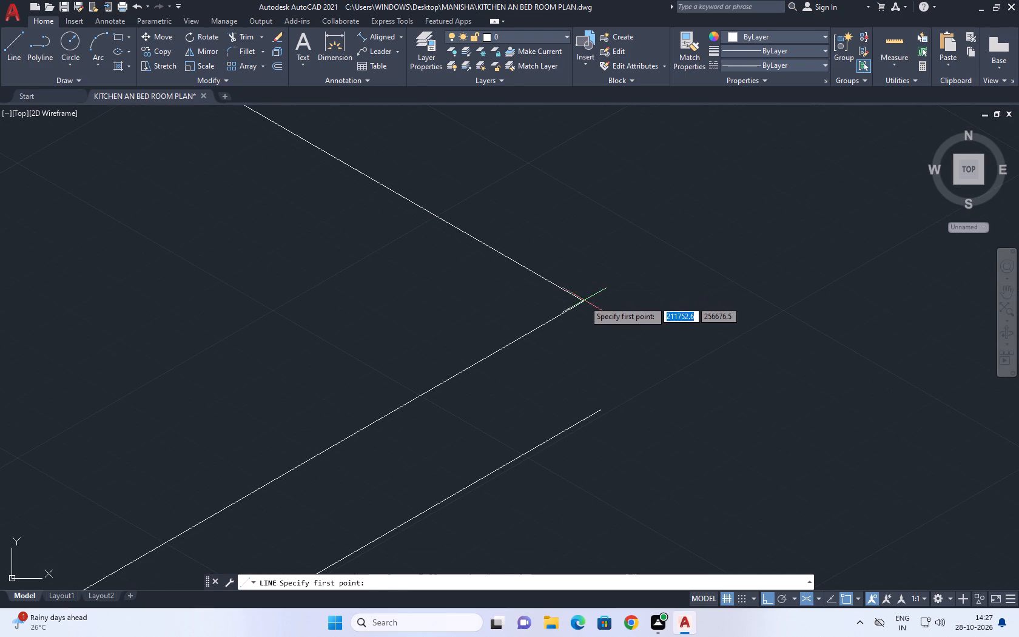
left_click(585, 303)
scroll(583, 298, "down", 2)
middle_click_drag(593, 393, 576, 354)
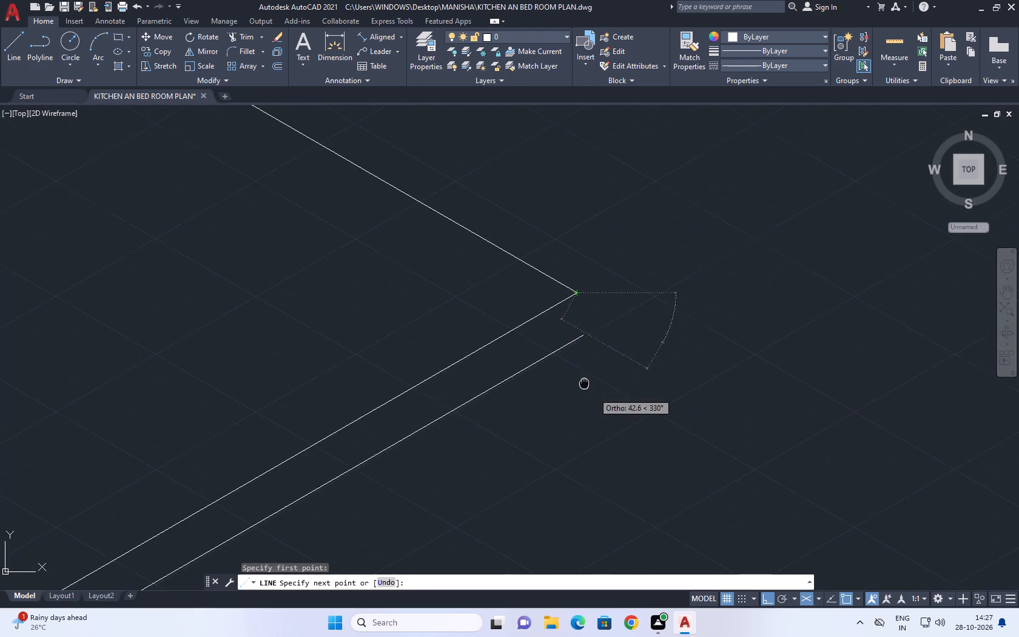
middle_click_drag(576, 354, 571, 329)
middle_click(571, 329)
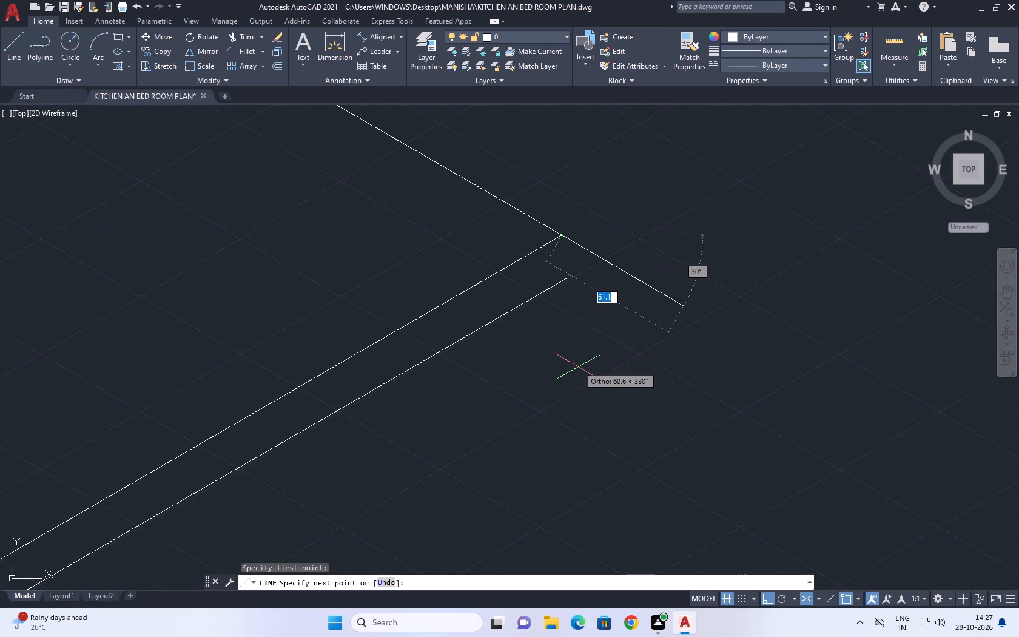
key("F5")
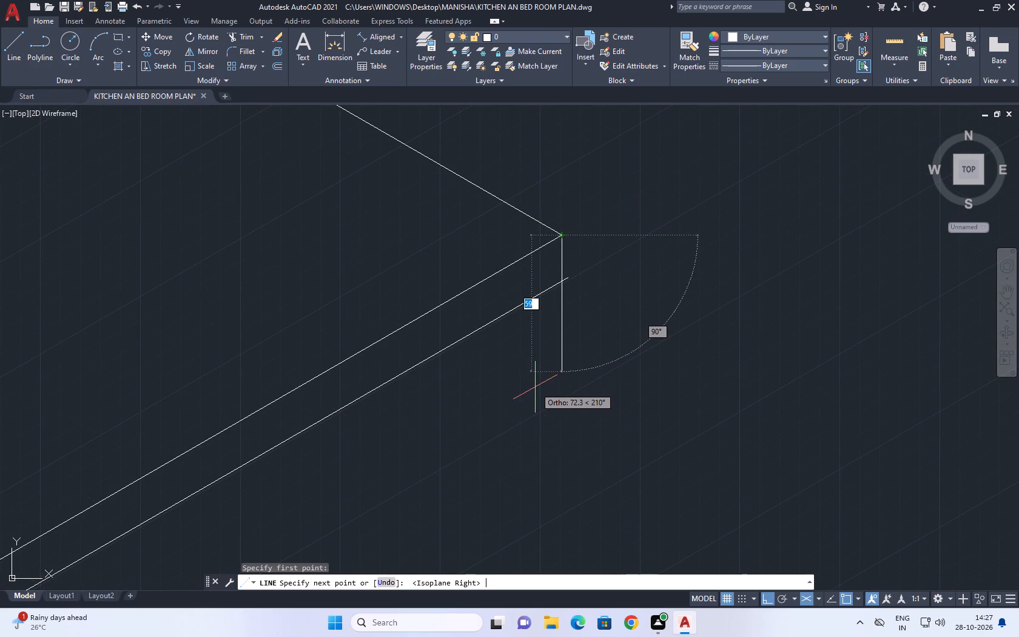
left_click(534, 389)
right_click(602, 346)
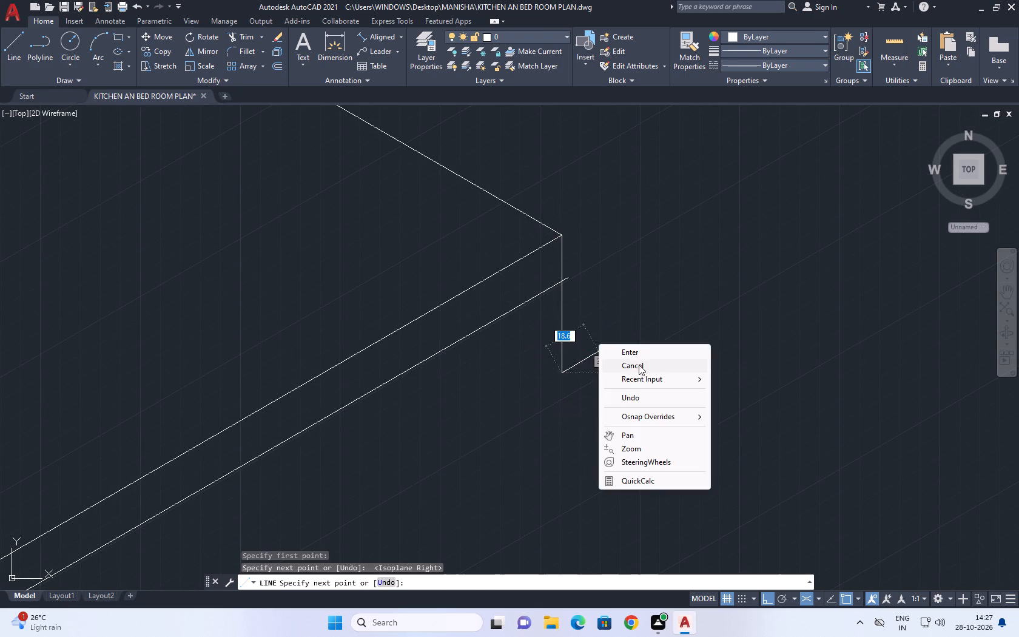
left_click_drag(637, 365, 625, 359)
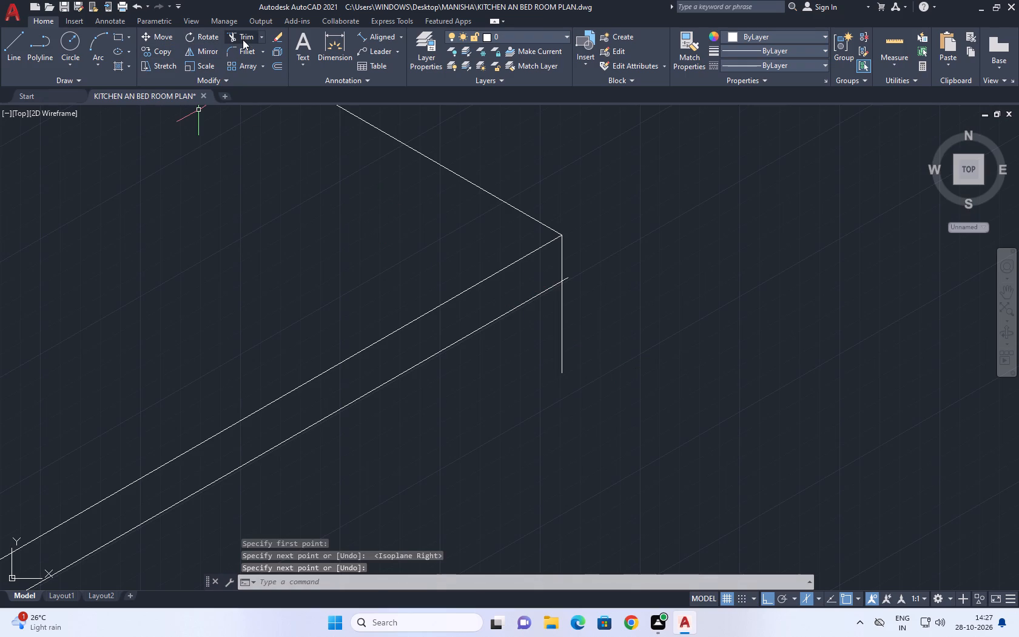
Trim the overhanging ends of the vertical line and the lower edge line where they cross at the panel's far corner.
left_click(243, 39)
scroll(567, 278, "up", 4)
left_click(563, 255)
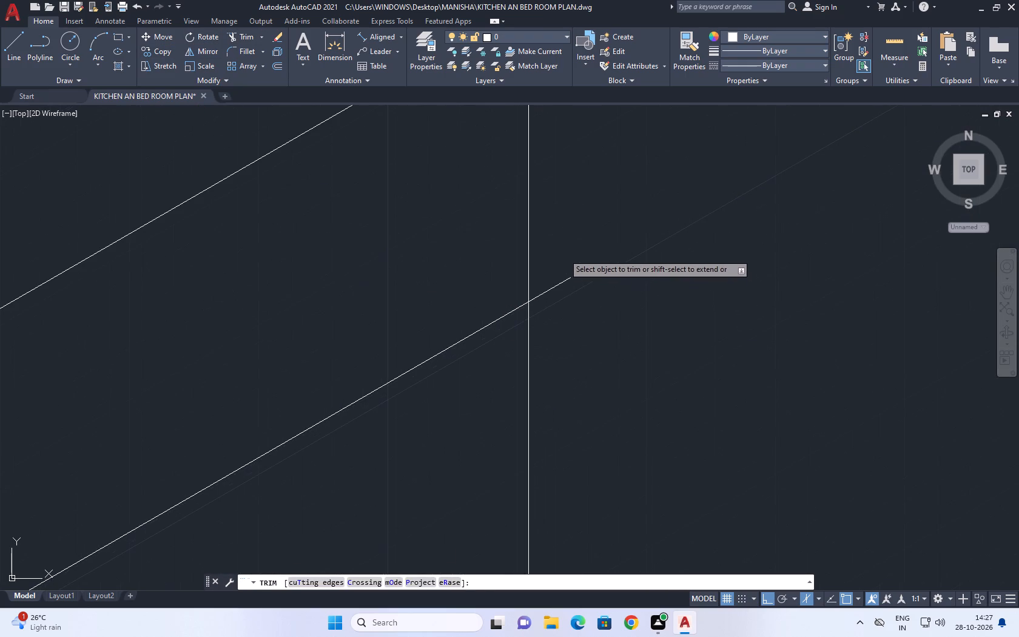
left_click(474, 449)
scroll(552, 338, "down", 5)
middle_click_drag(573, 270, 302, 357)
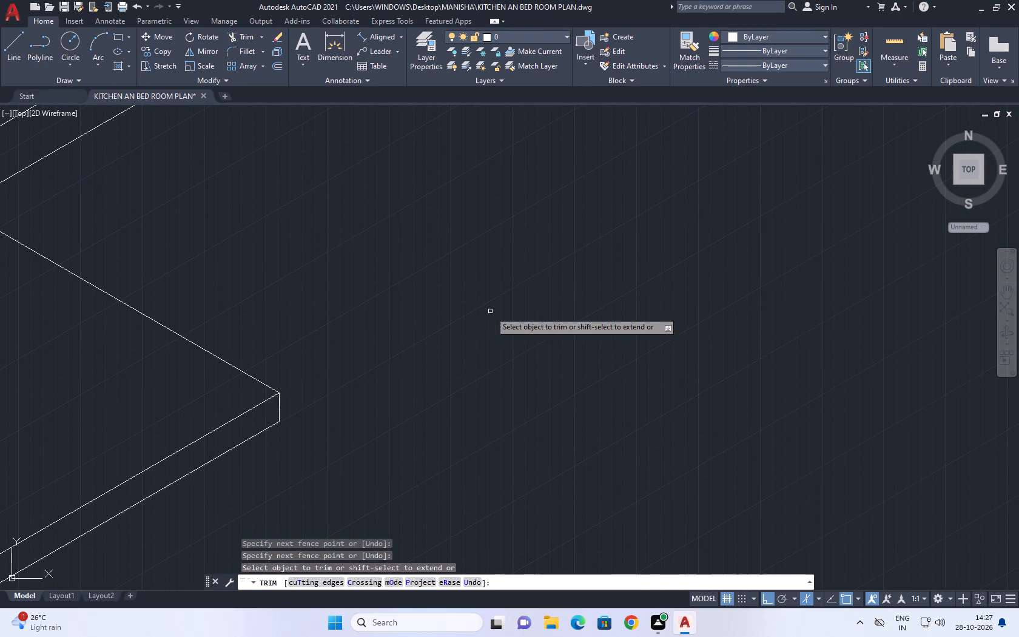
right_click_drag(476, 291, 470, 289)
left_click(496, 309)
Examine the overhead panel, counter and walls in the overall isometric kitchen view.
scroll(604, 344, "down", 6)
middle_click_drag(602, 345, 300, 326)
scroll(300, 326, "up", 1)
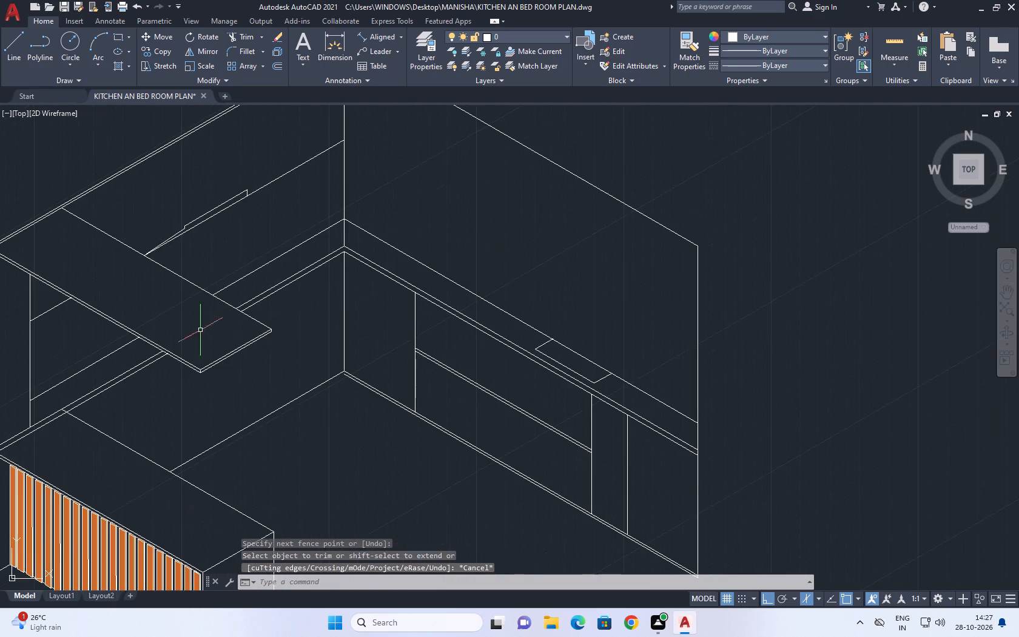
scroll(149, 346, "down", 1)
middle_click_drag(118, 350, 165, 303)
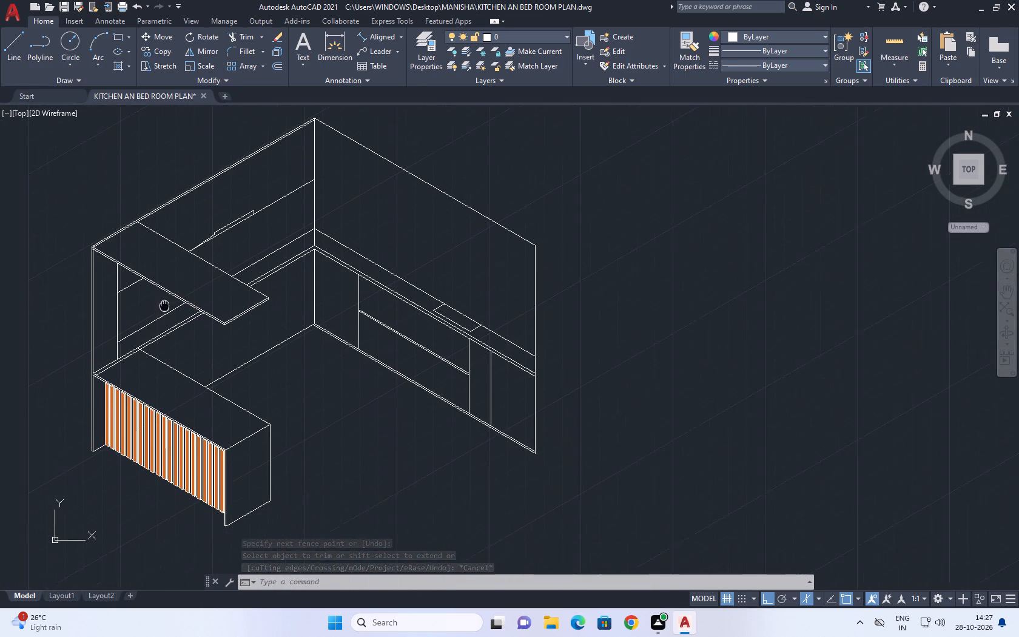
middle_click_drag(165, 303, 169, 281)
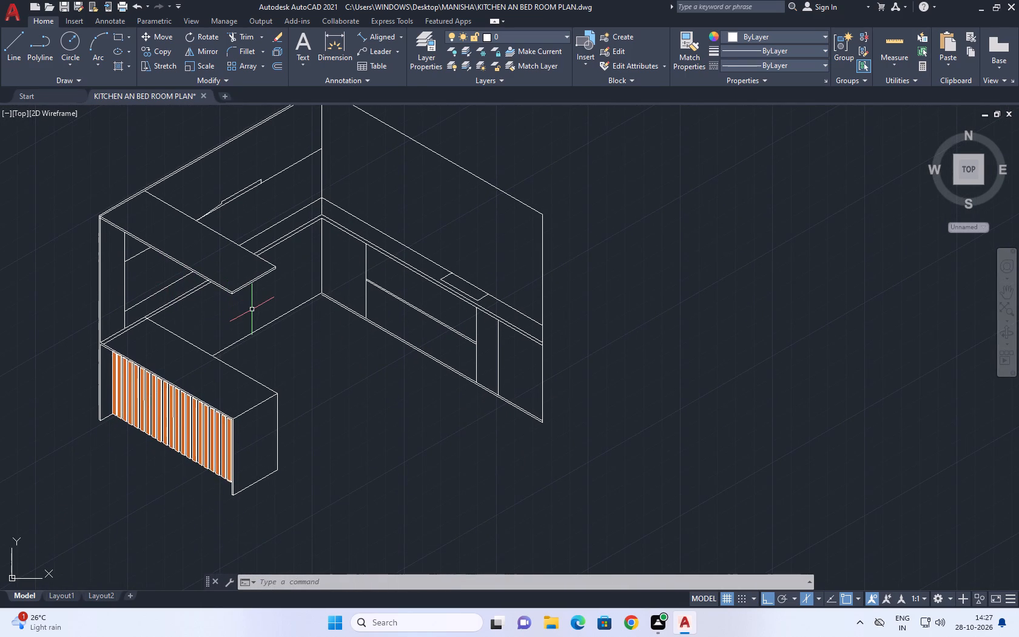
middle_click_drag(246, 309, 306, 321)
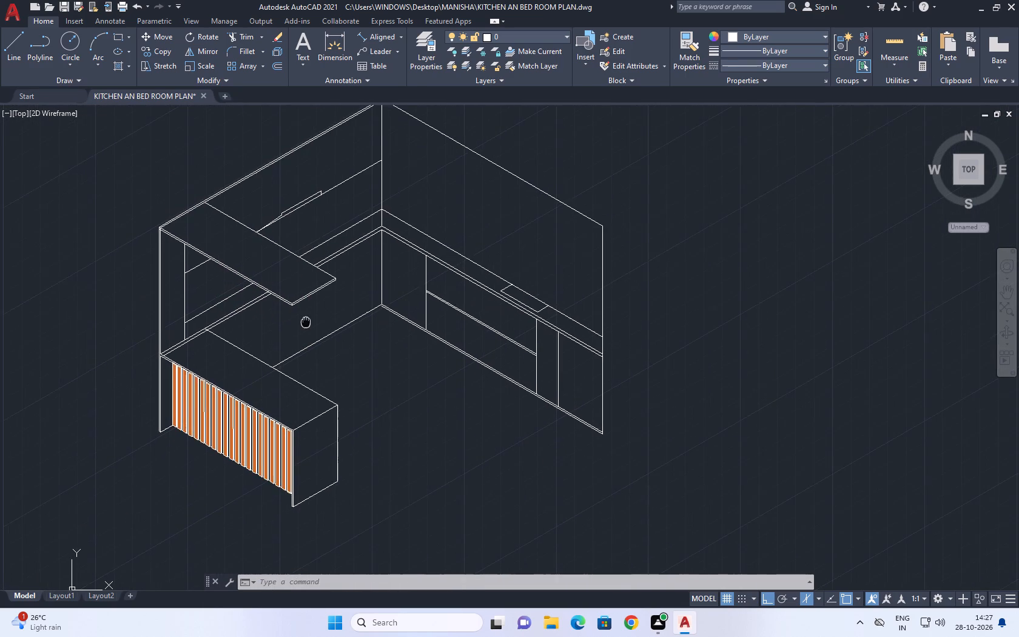
middle_click_drag(306, 321, 402, 276)
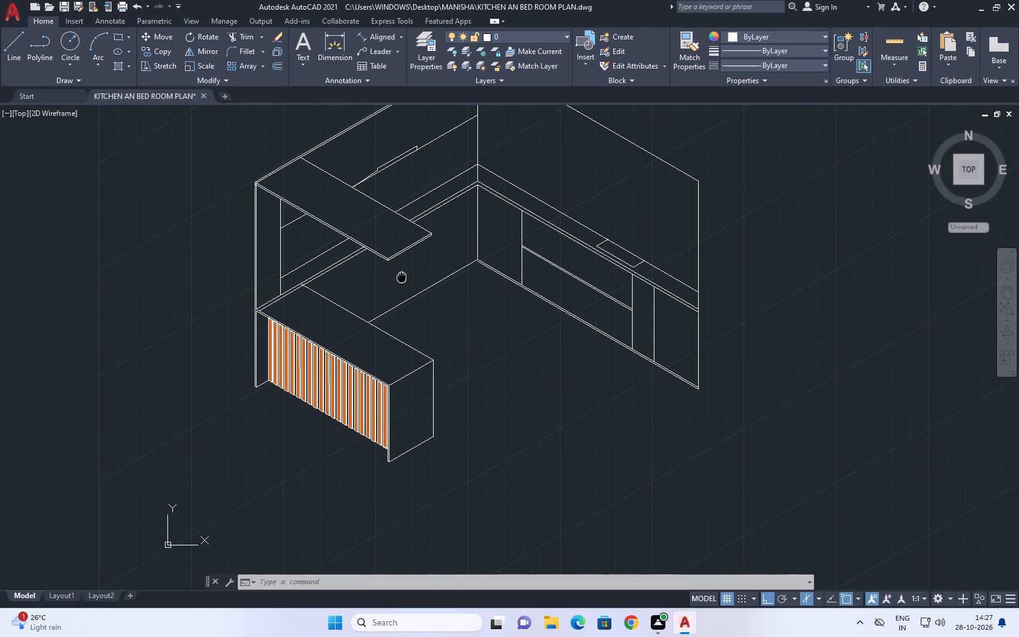
middle_click_drag(402, 276, 405, 277)
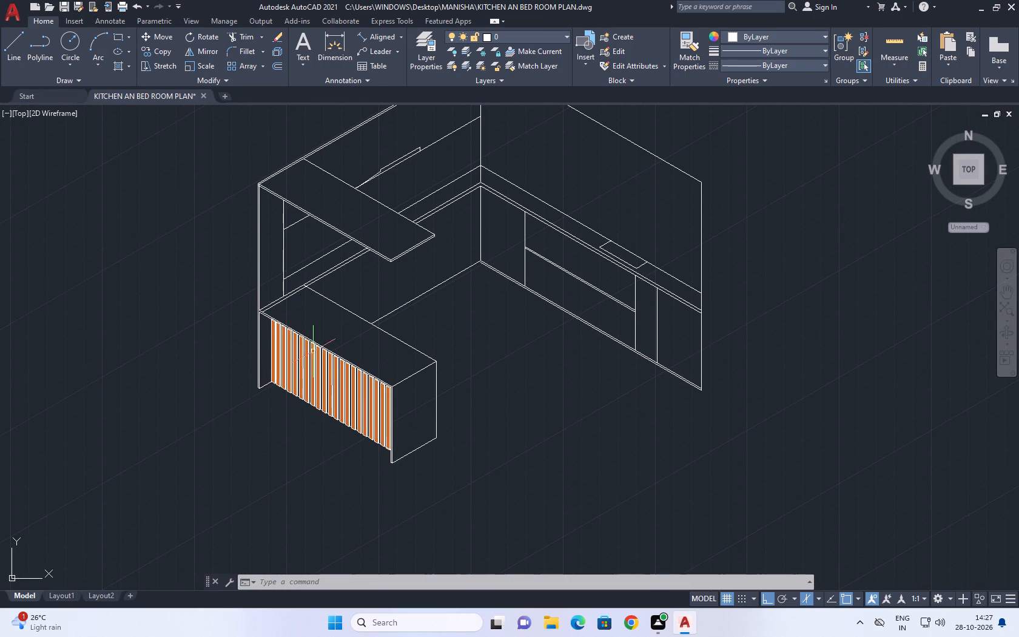
middle_click_drag(327, 357, 365, 340)
middle_click(366, 337)
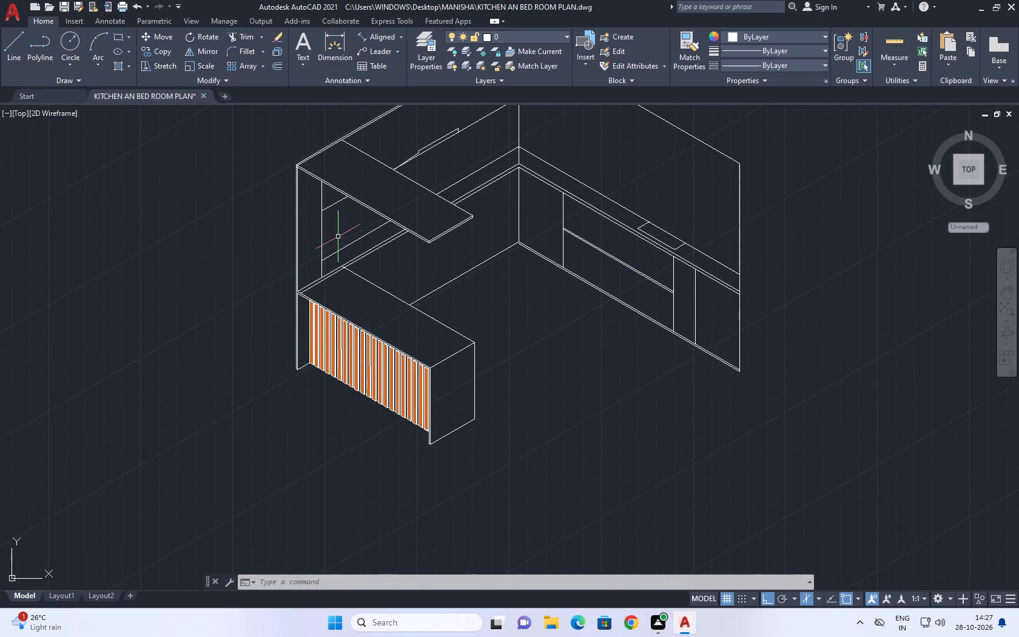
middle_click_drag(358, 275, 370, 305)
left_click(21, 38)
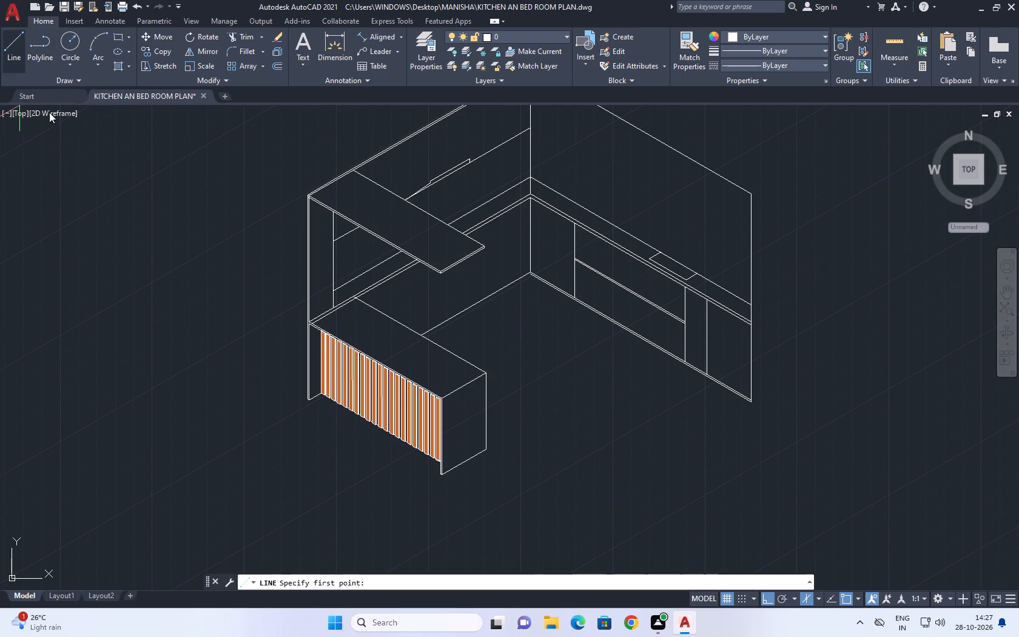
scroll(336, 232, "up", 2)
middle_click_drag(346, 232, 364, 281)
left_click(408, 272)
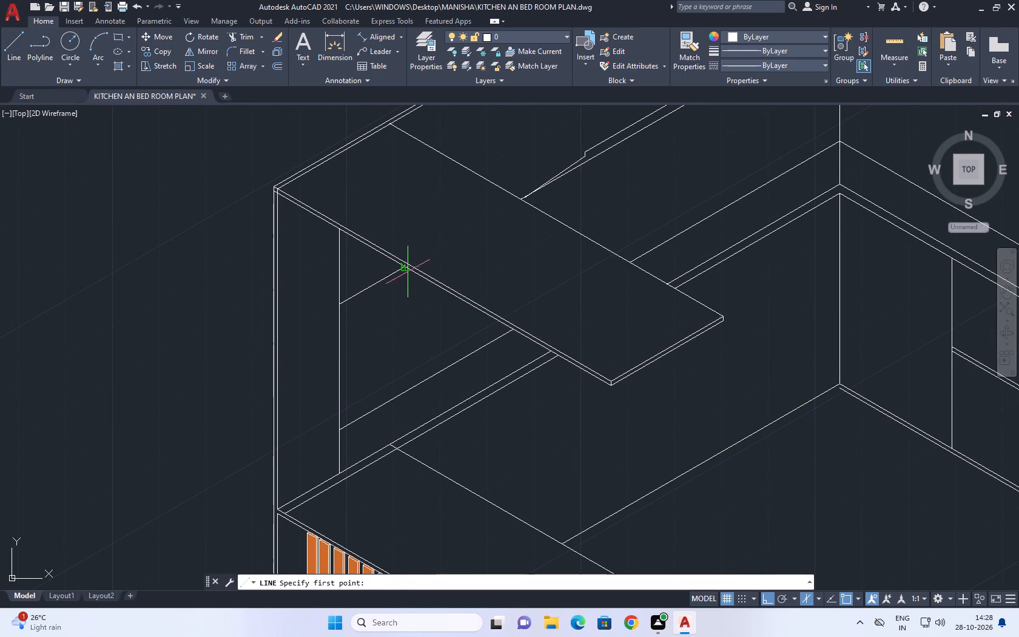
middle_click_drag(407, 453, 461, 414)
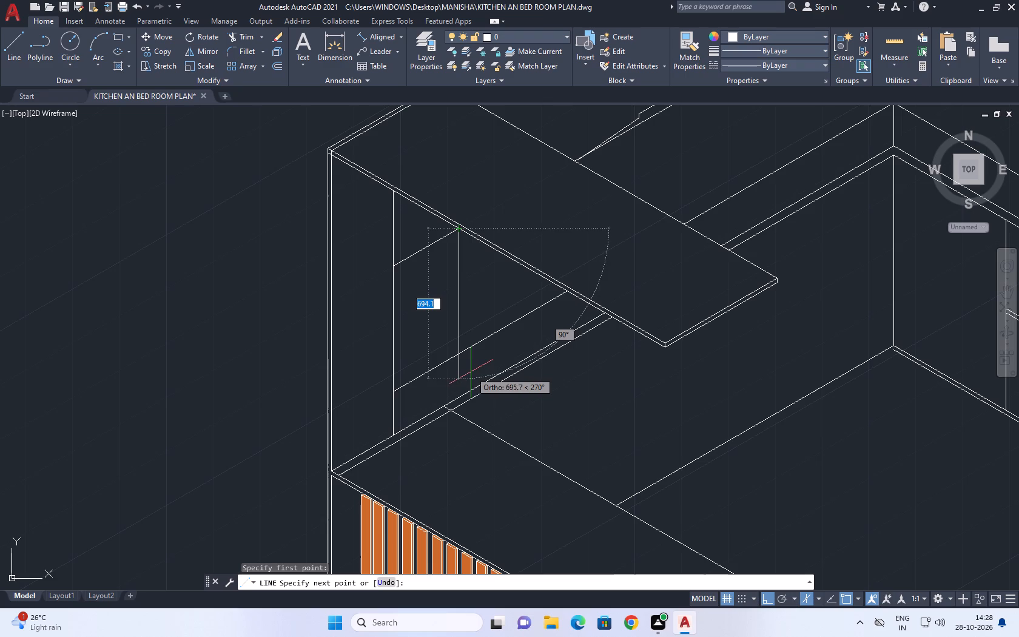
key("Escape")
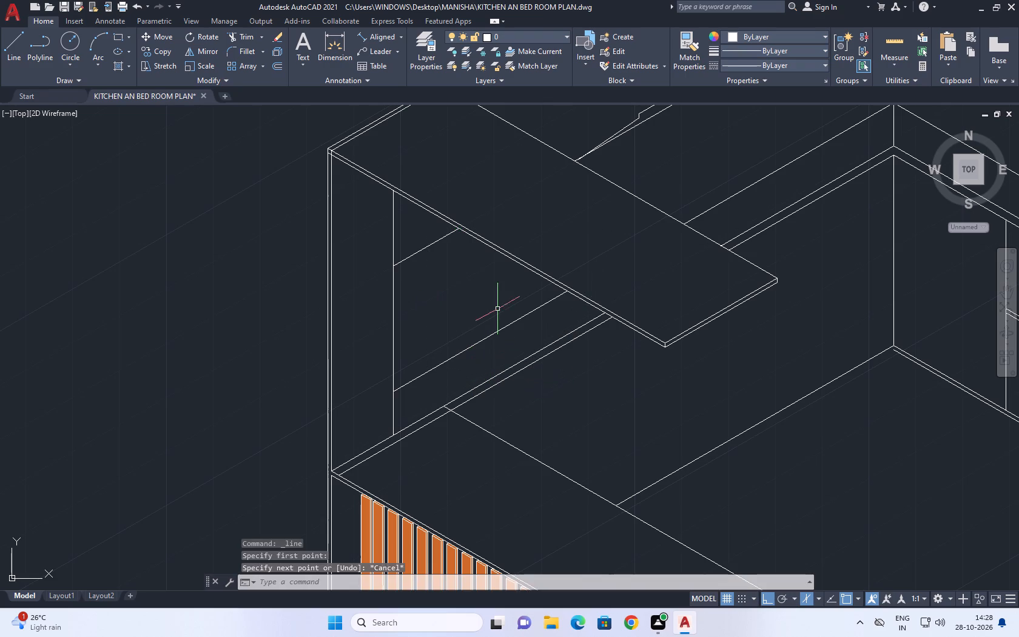
Draw a vertical line about 240 units down from the overhead panel's long front edge, just beyond the upper shelf line's end.
key("space")
left_click(477, 232)
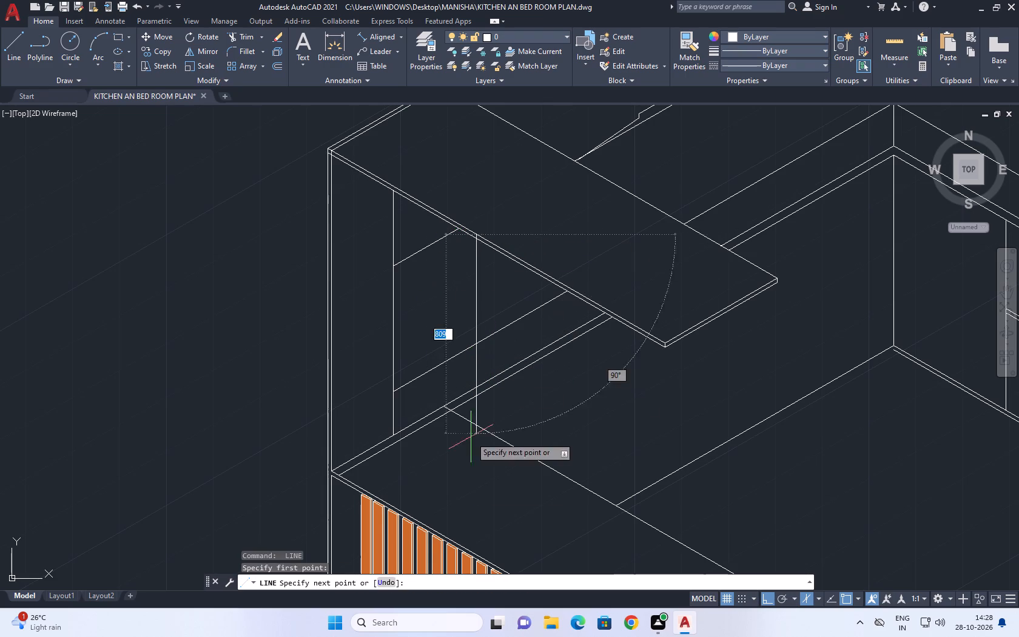
middle_click_drag(474, 490, 485, 460)
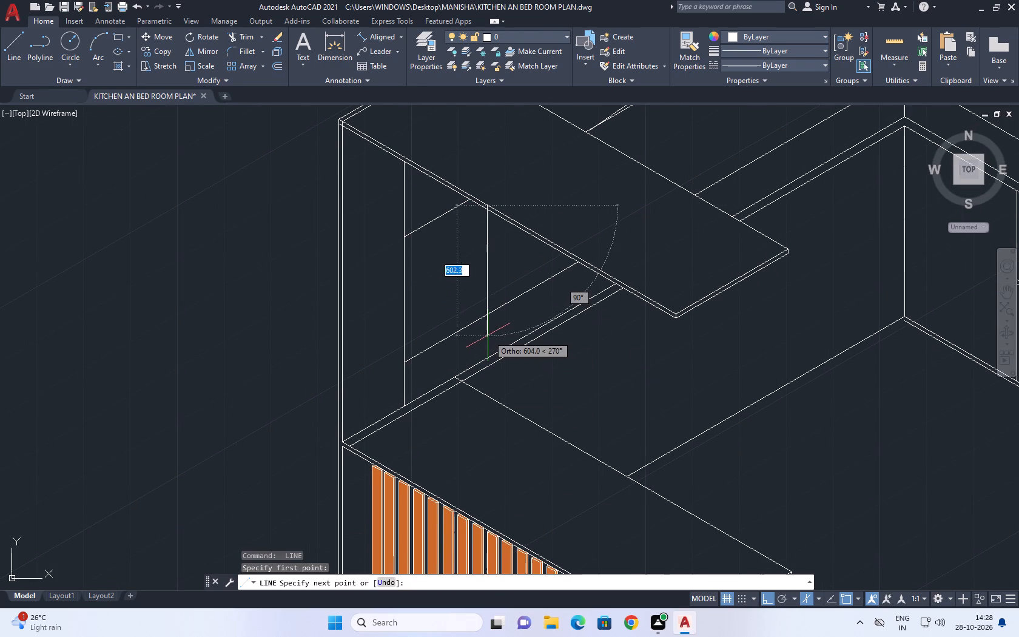
middle_click_drag(485, 295, 488, 340)
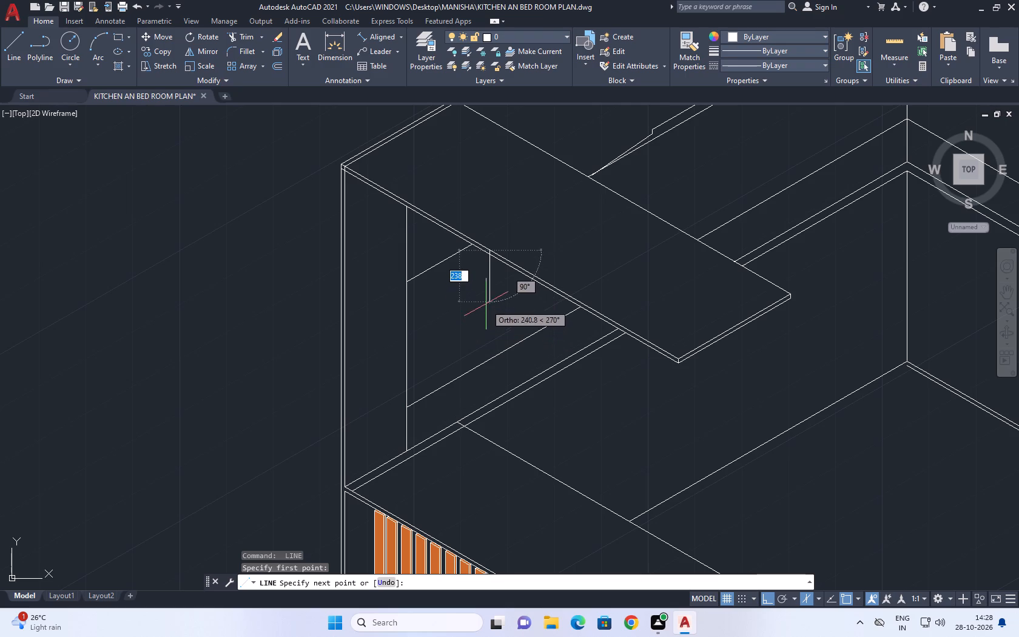
left_click(486, 303)
right_click(486, 303)
left_click(506, 327)
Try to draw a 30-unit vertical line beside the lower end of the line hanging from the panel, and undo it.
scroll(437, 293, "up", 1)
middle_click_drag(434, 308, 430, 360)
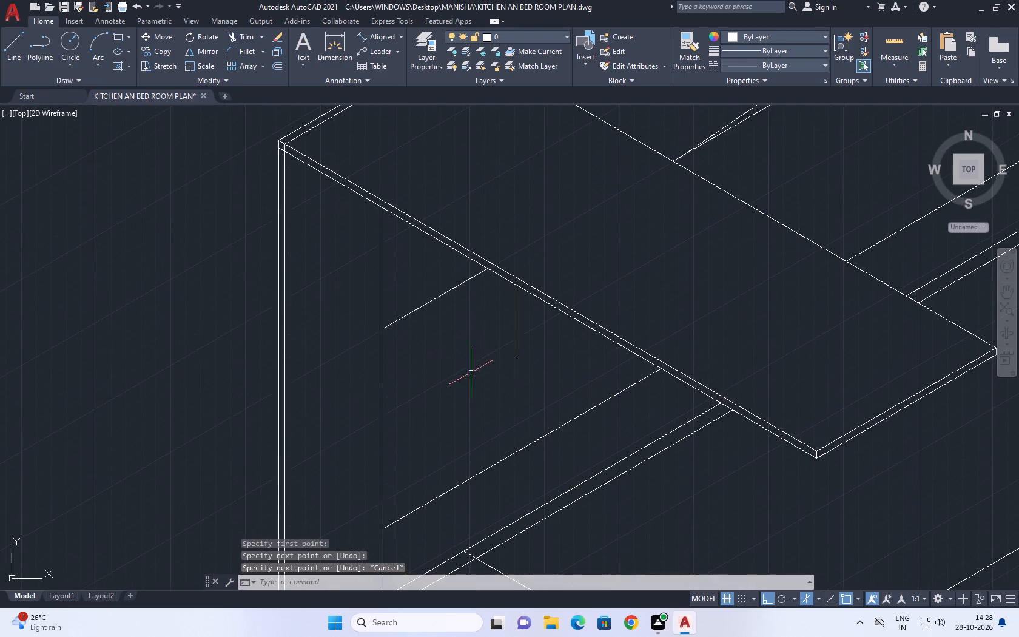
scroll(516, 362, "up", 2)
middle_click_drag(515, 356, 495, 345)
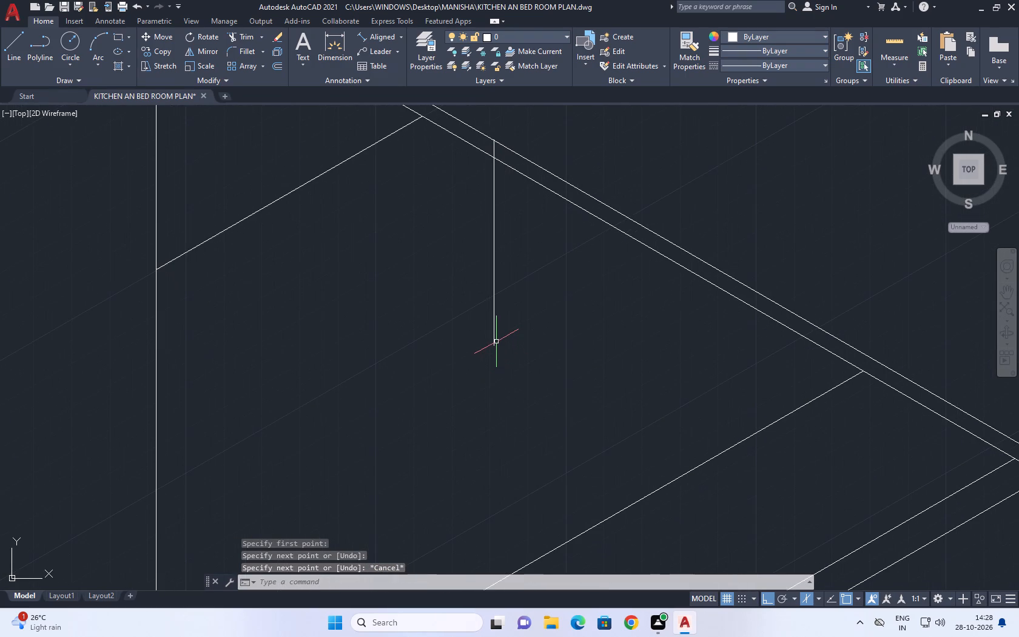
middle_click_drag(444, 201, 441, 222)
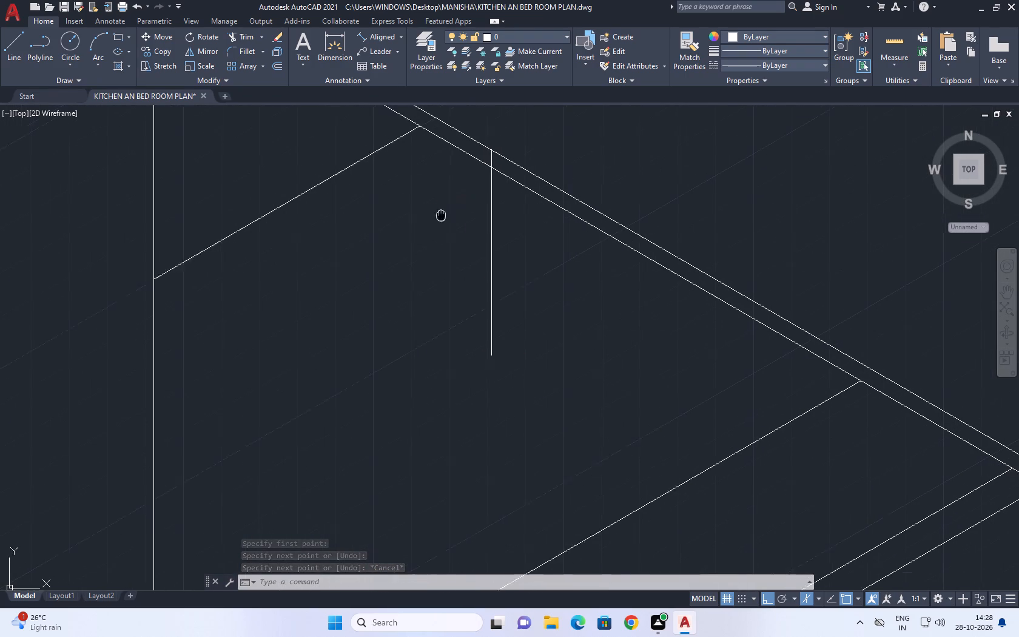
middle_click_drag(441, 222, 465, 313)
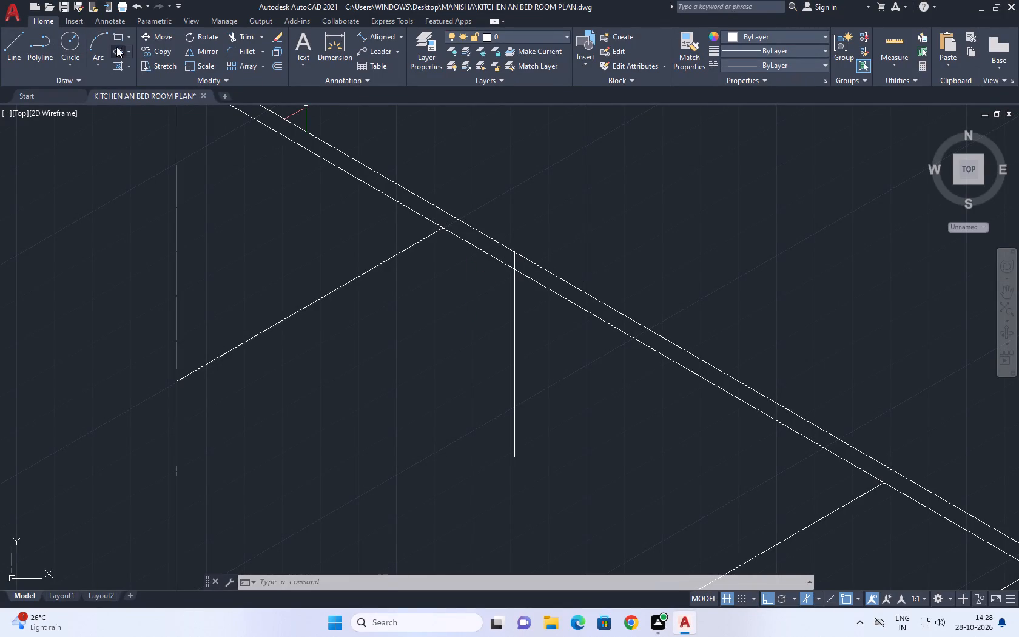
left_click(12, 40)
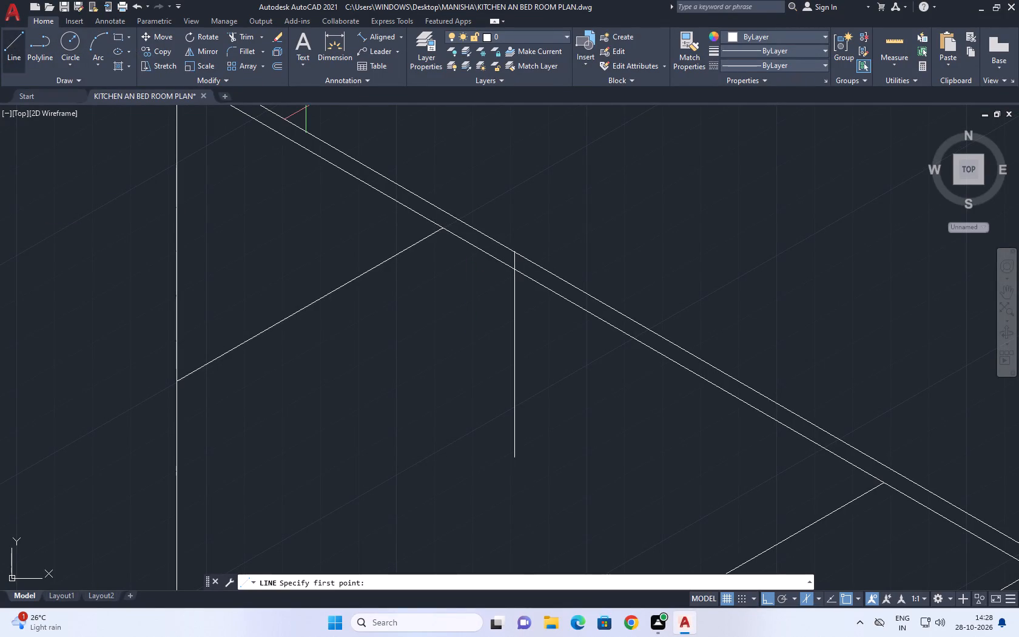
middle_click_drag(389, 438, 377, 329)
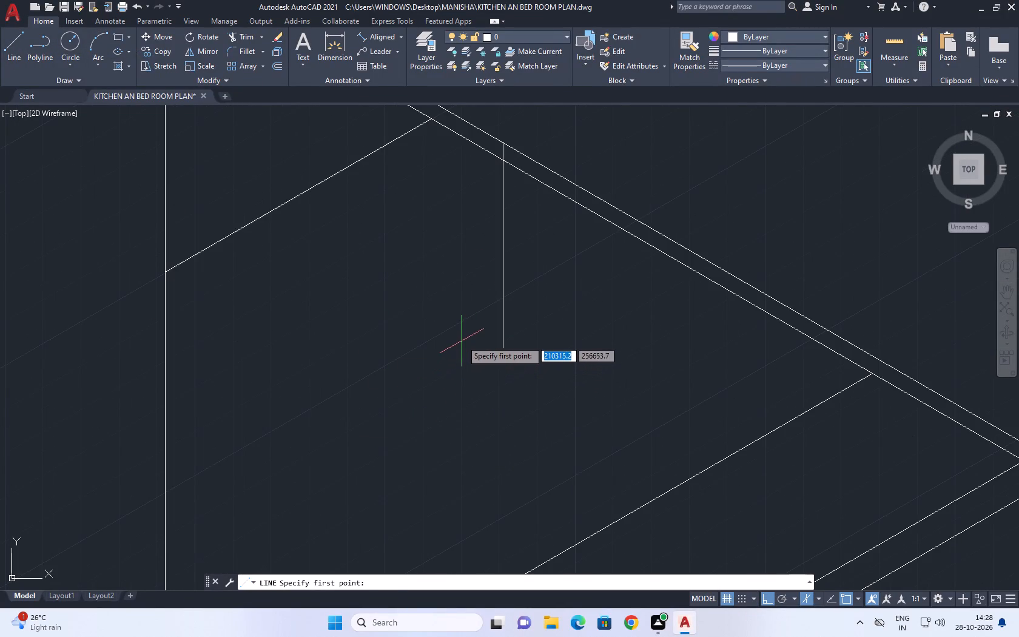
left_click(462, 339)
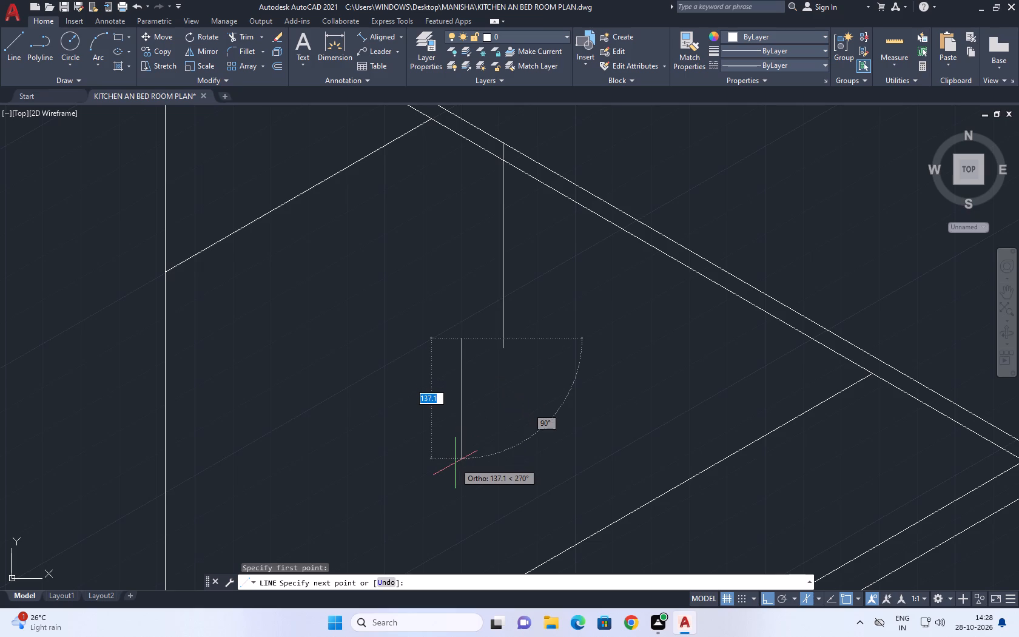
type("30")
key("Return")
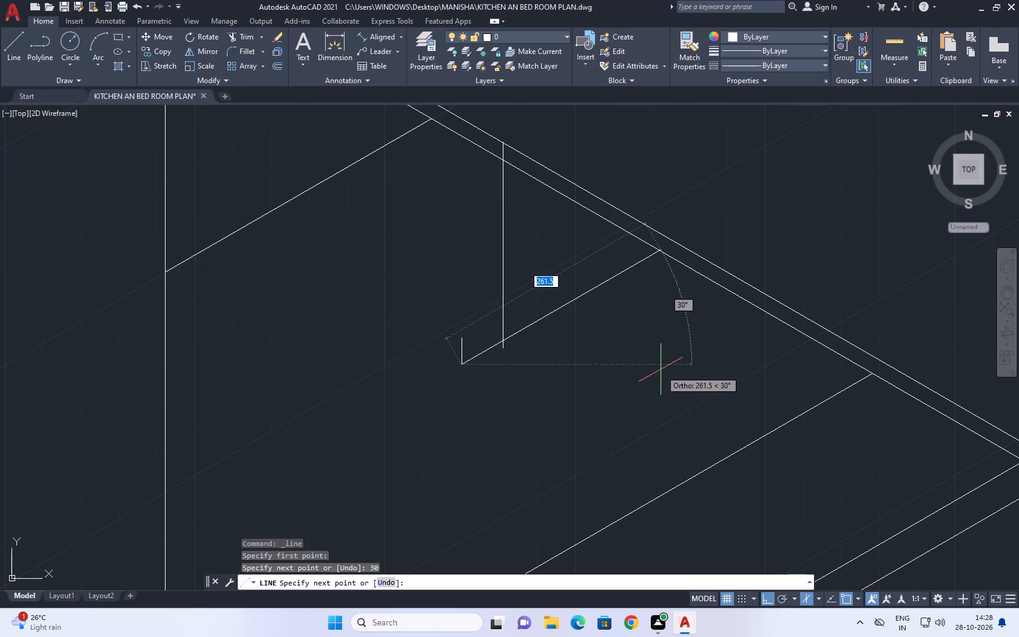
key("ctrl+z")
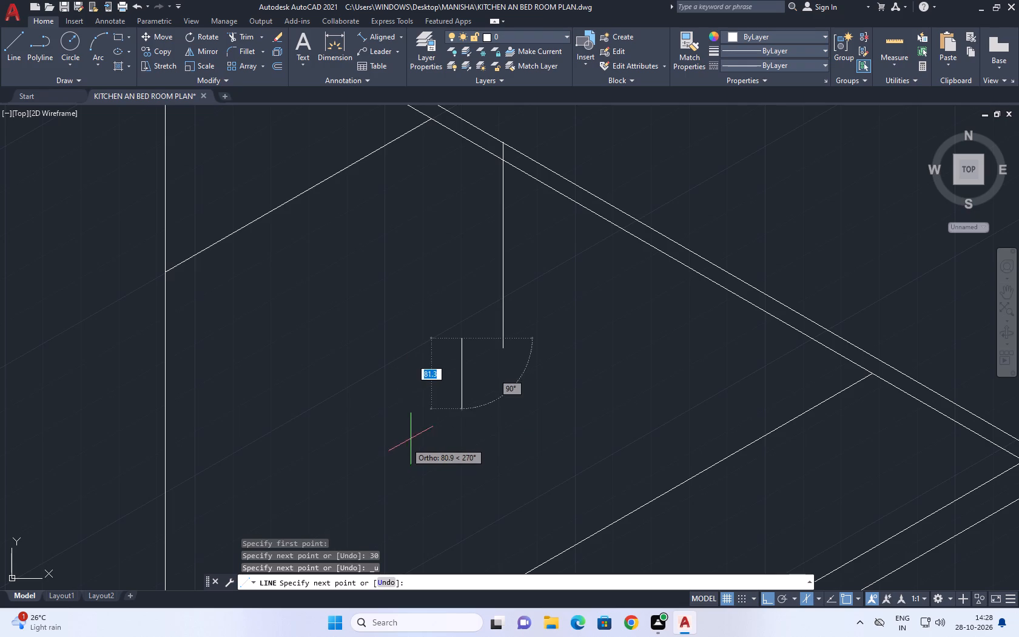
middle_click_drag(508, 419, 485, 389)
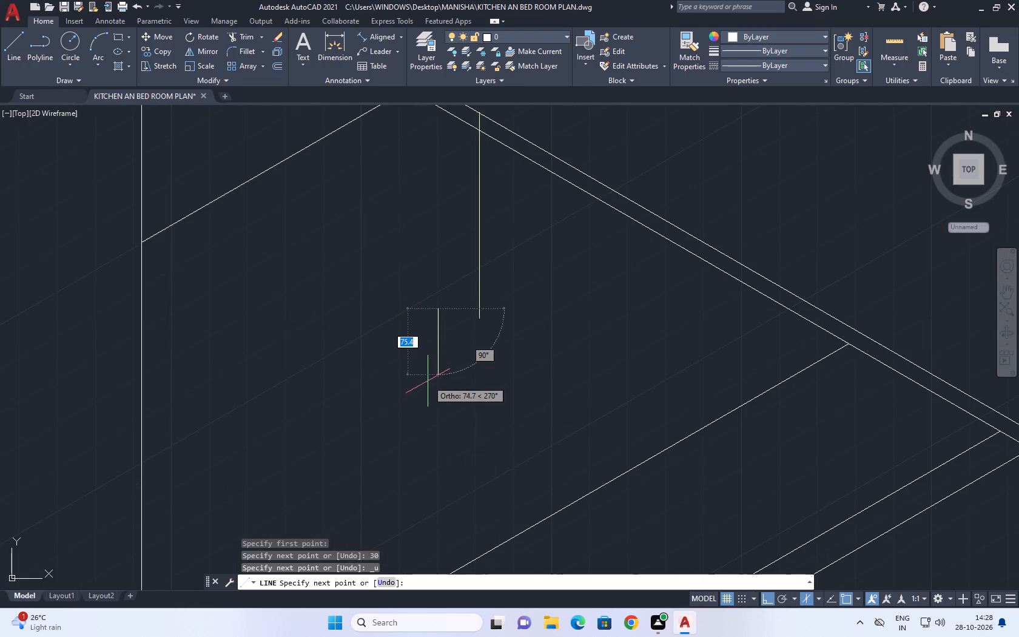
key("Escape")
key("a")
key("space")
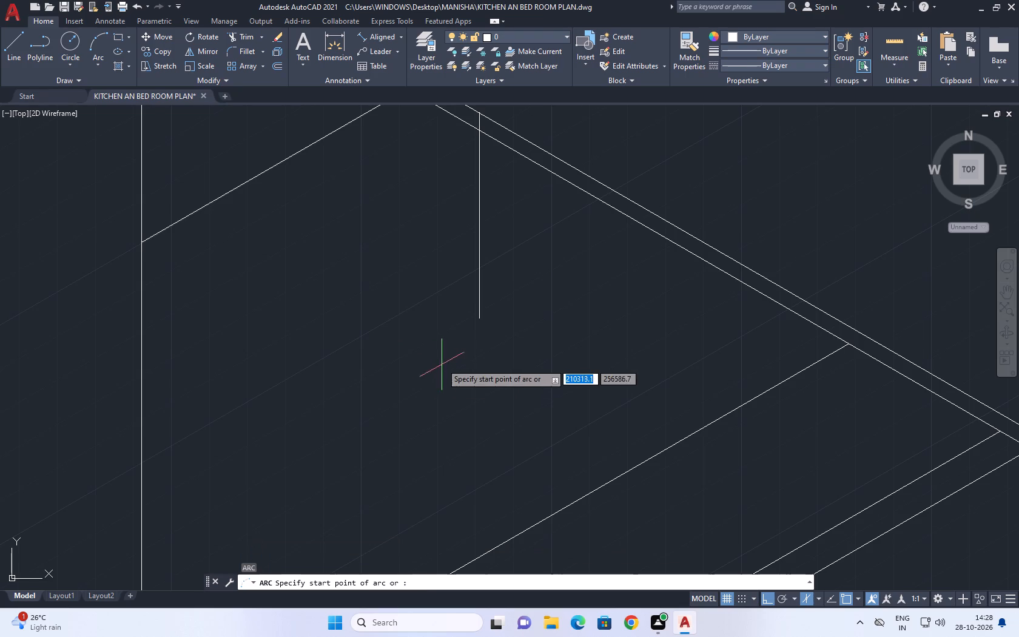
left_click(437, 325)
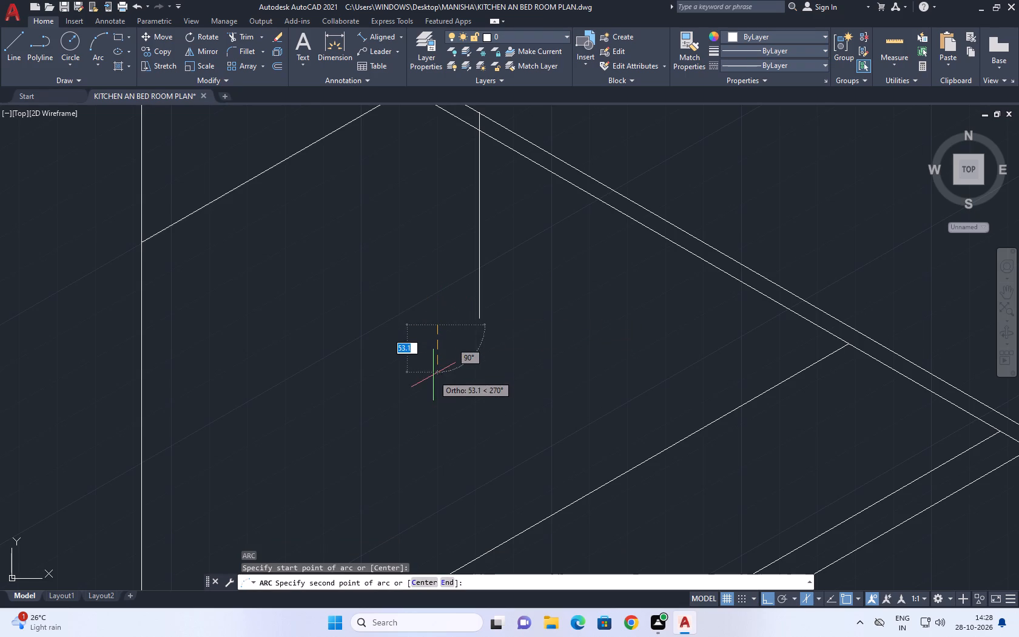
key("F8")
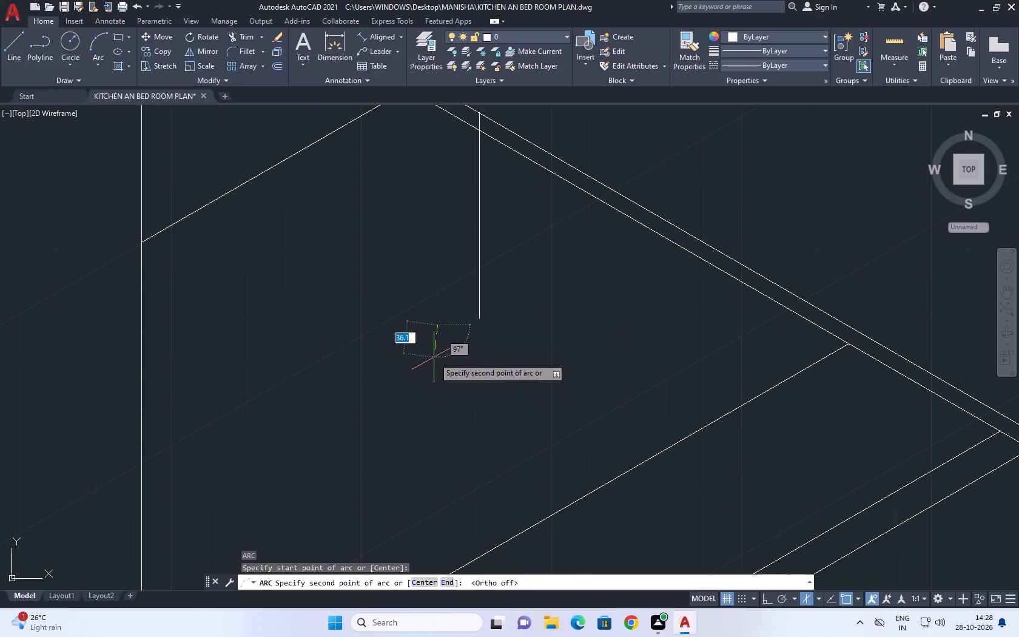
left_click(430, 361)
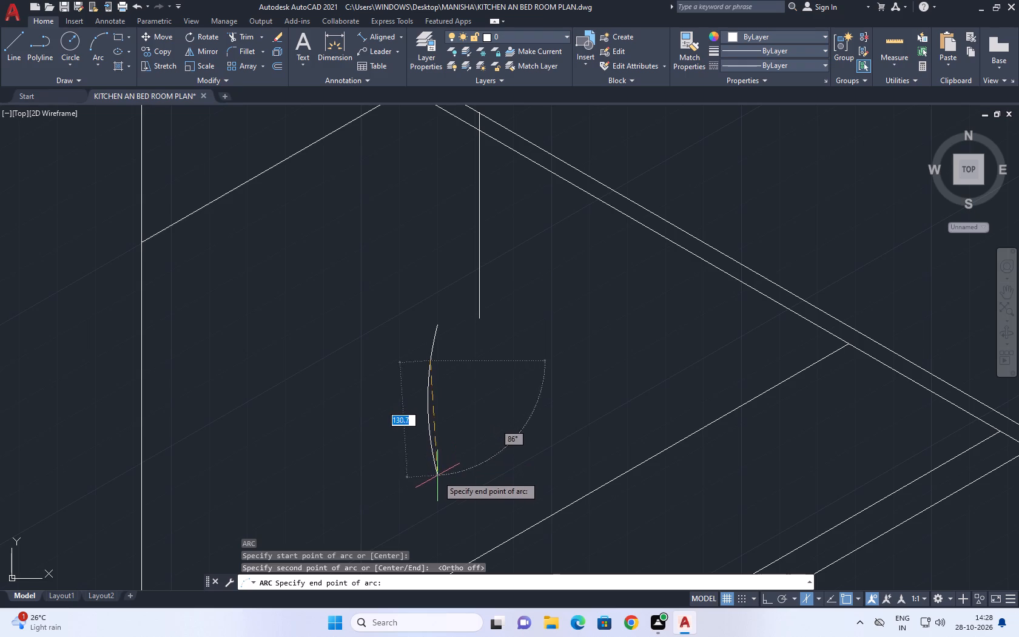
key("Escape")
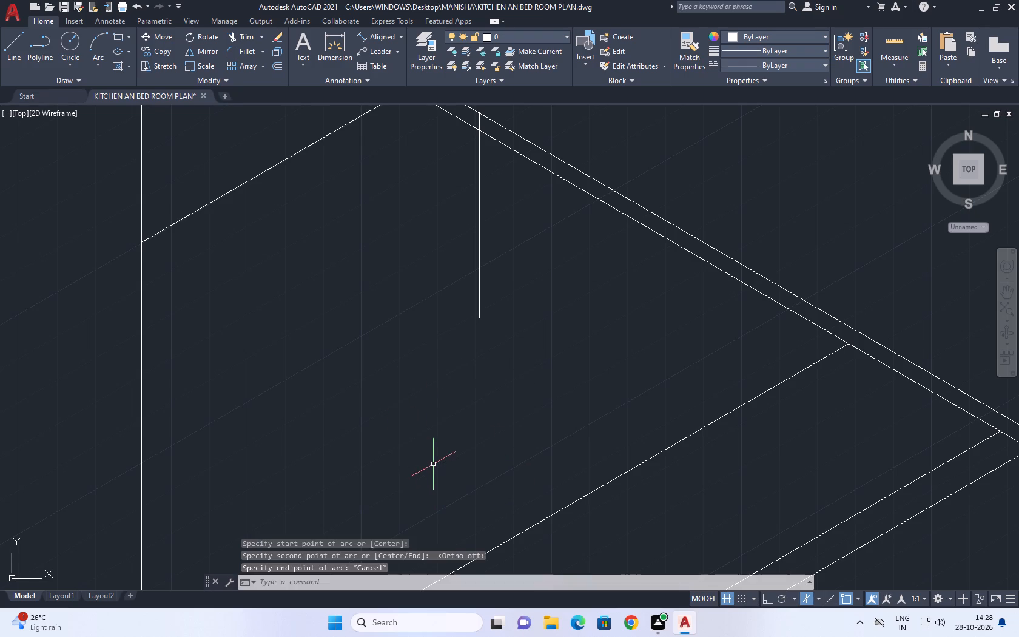
Draw a vertical line about 130 units long, just beside and below the lower end of the line hanging from the panel.
key("l")
key("space")
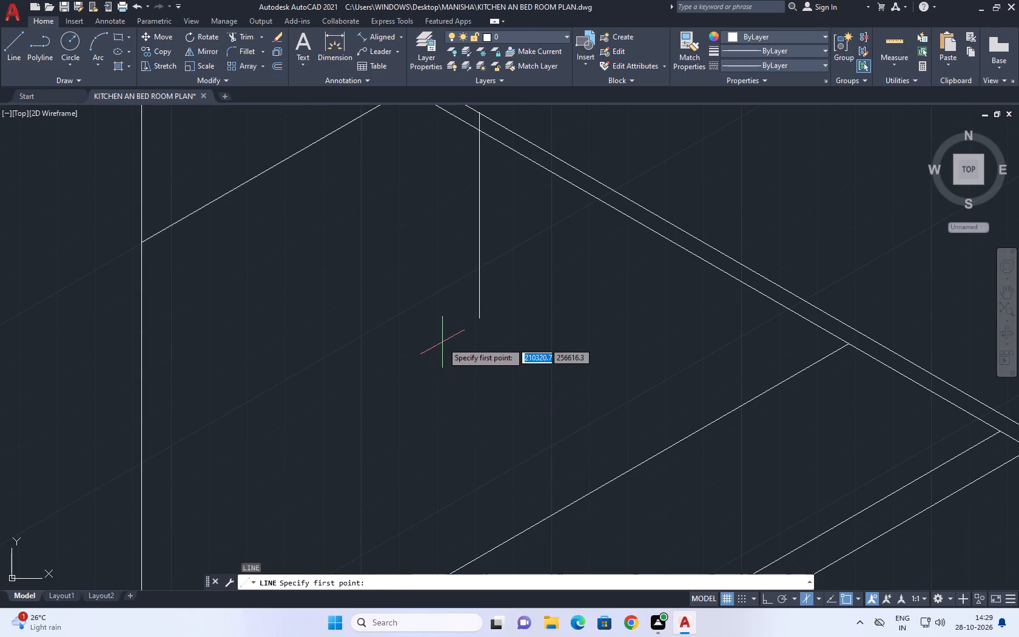
left_click(439, 325)
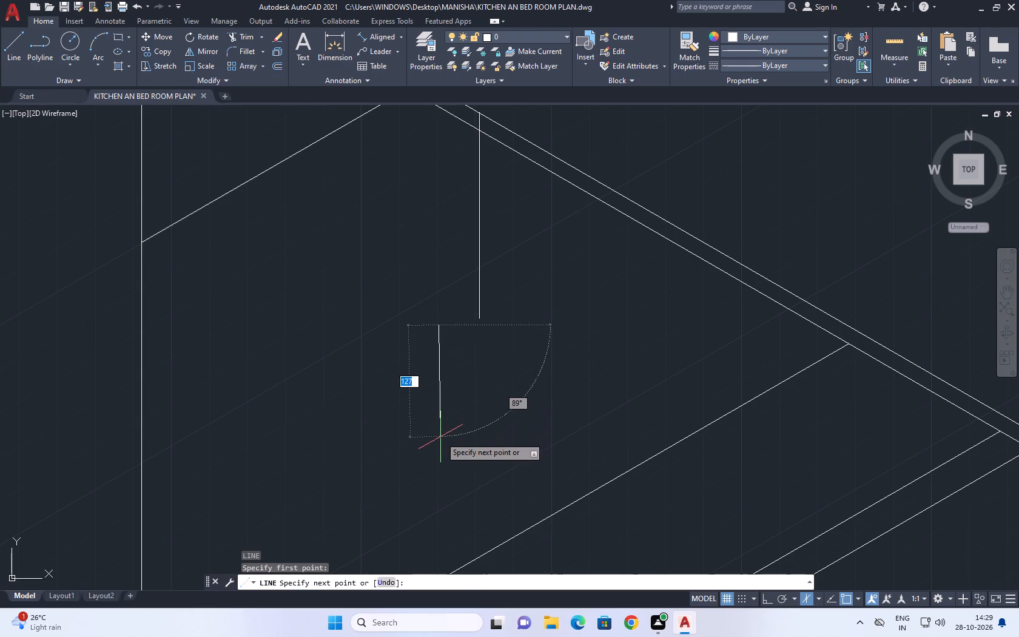
key("F5")
key("F8")
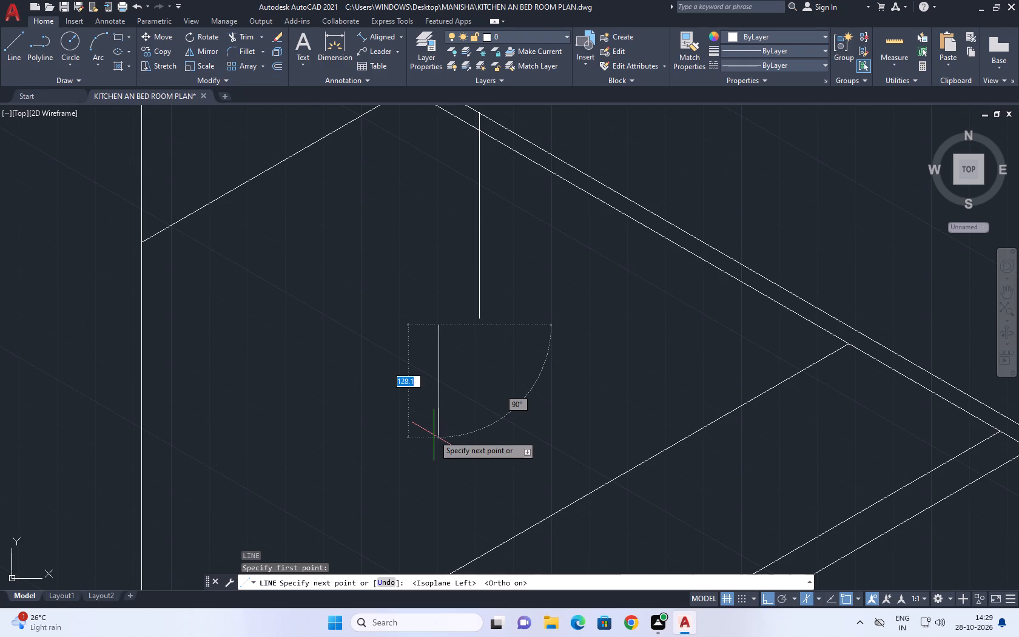
left_click(434, 435)
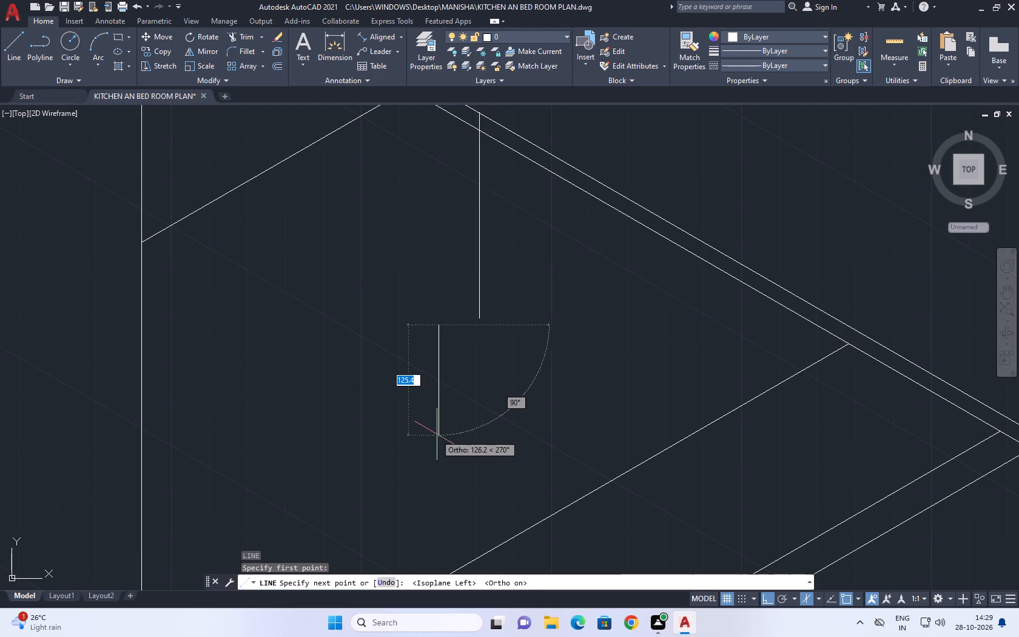
scroll(441, 348, "up", 2)
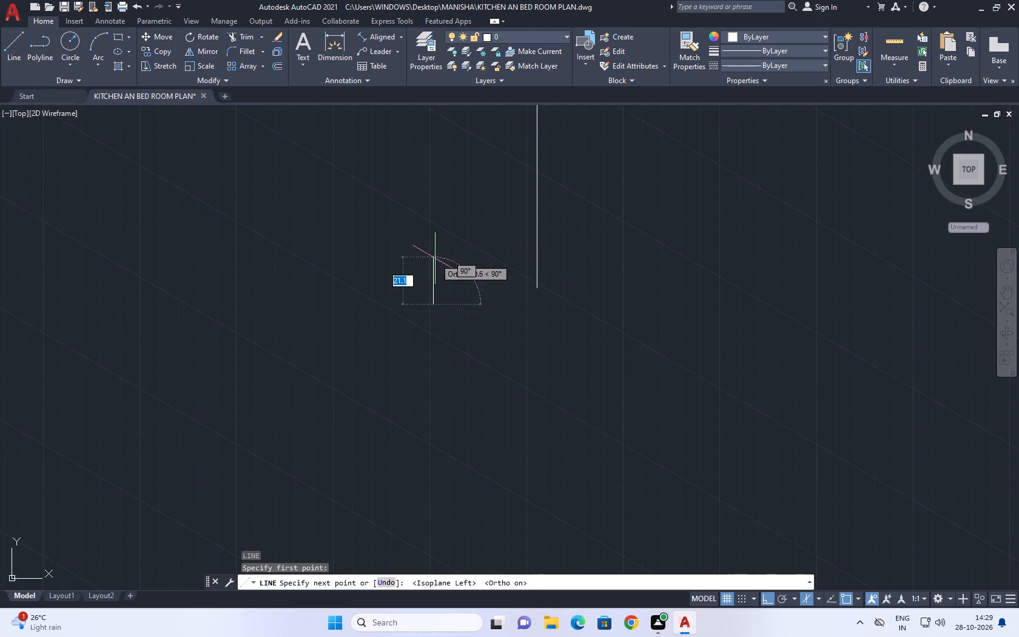
scroll(439, 320, "up", 1)
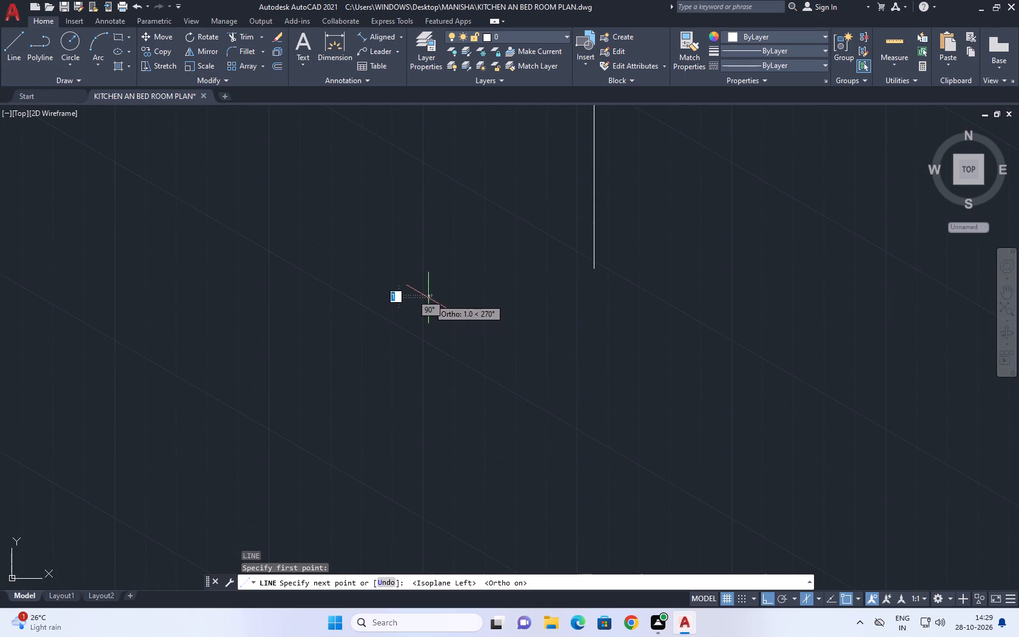
middle_click_drag(417, 398, 405, 371)
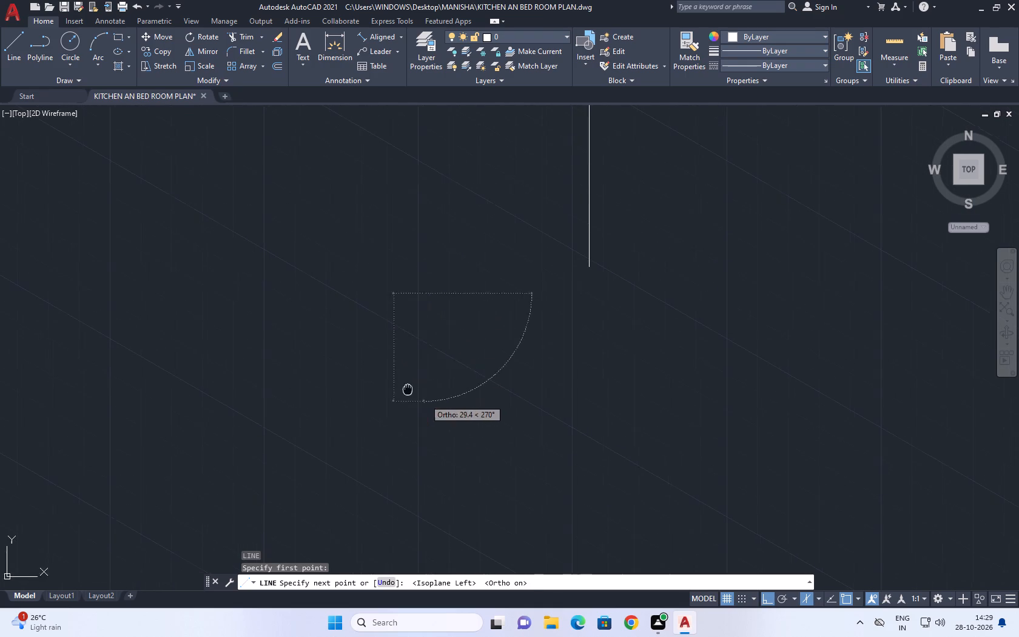
middle_click_drag(405, 371, 414, 285)
scroll(420, 291, "down", 2)
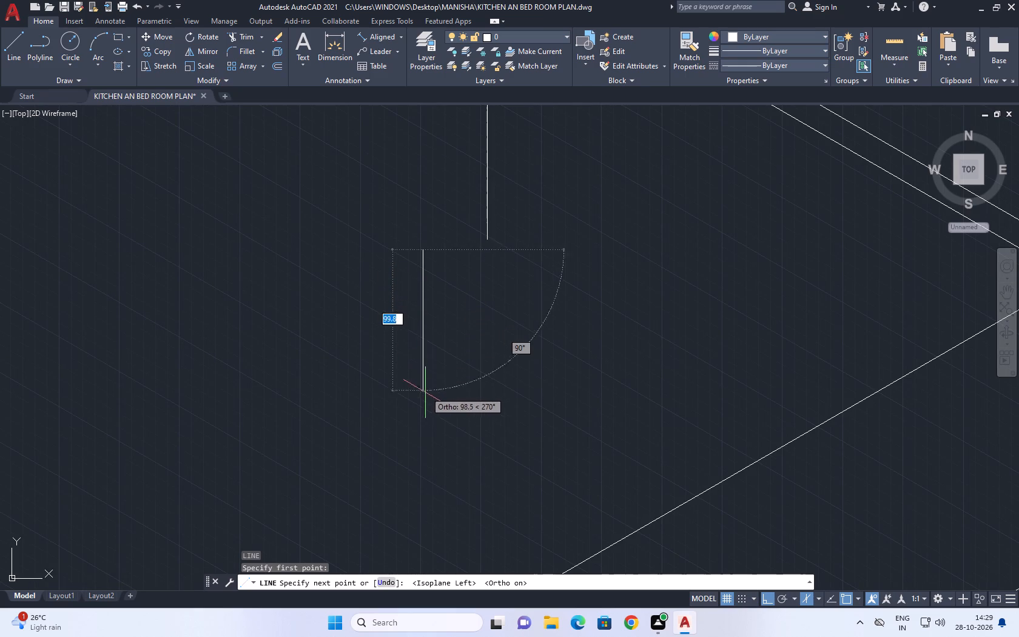
left_click(420, 430)
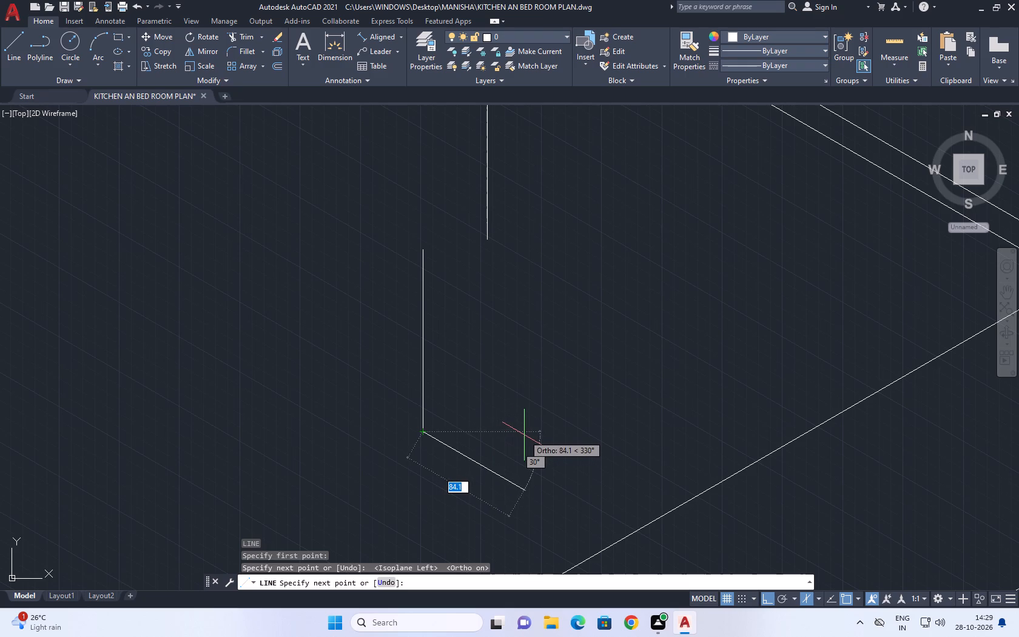
key("space")
Copy the new vertical line down along the 330° isometric direction to form the hanging element's second side.
left_click_drag(473, 351, 454, 346)
left_click_drag(362, 356, 327, 353)
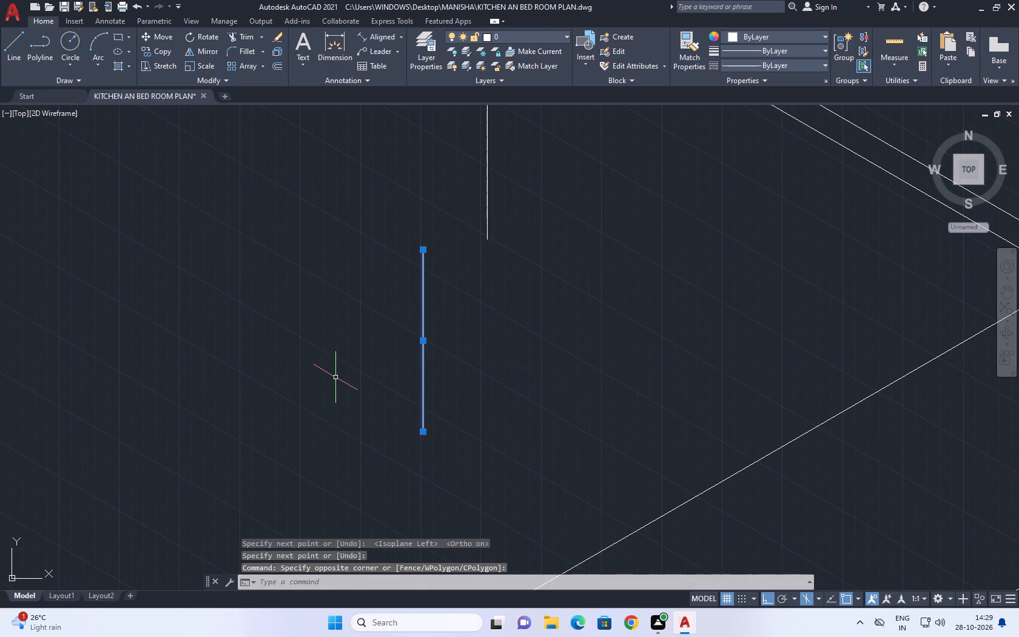
key("c")
key("o")
key("space")
left_click(355, 425)
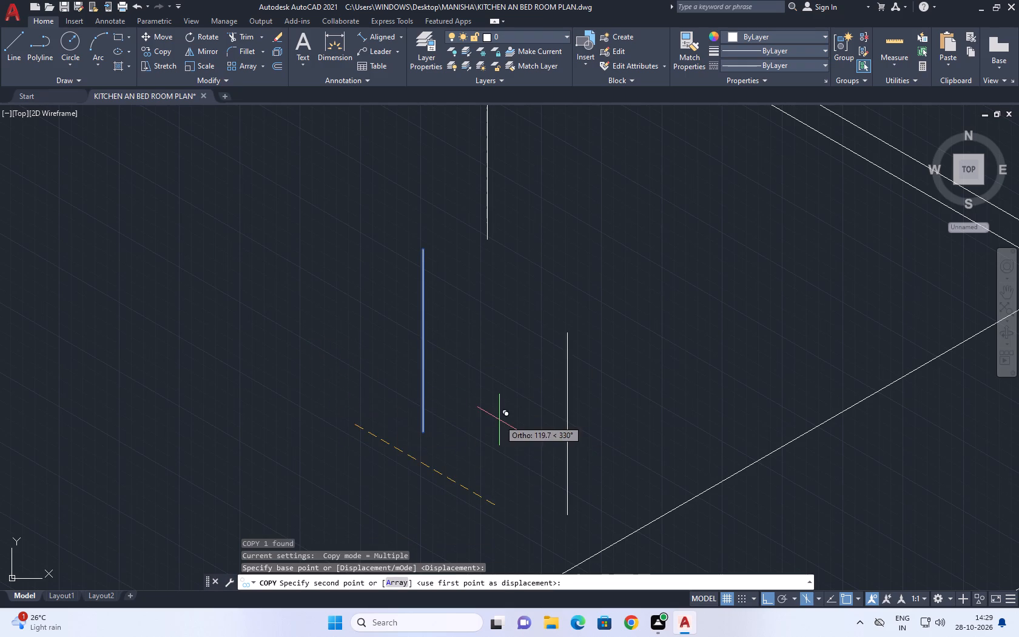
key("F5")
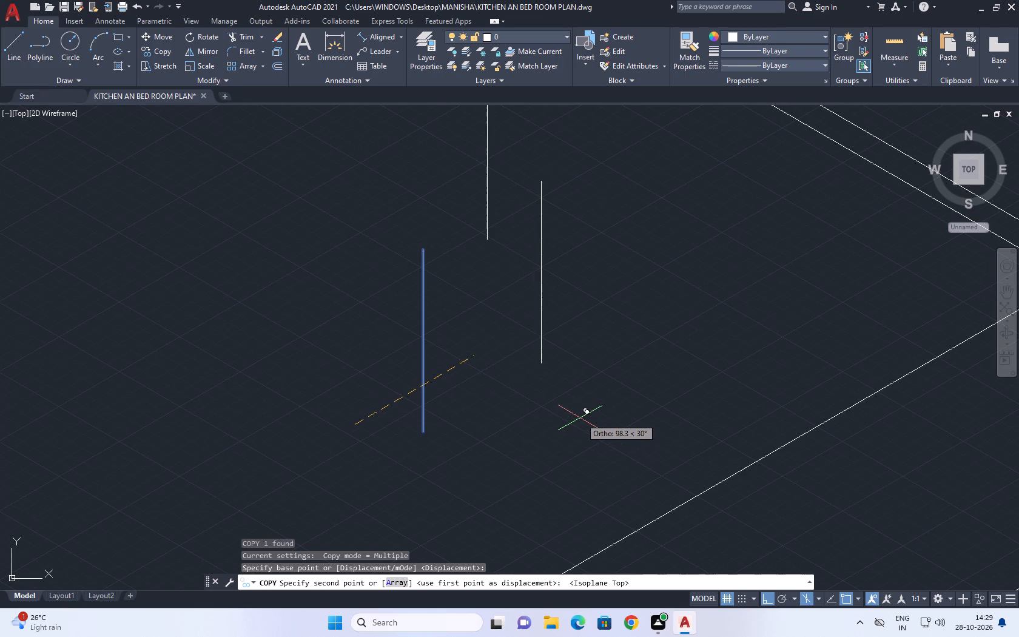
key("F5")
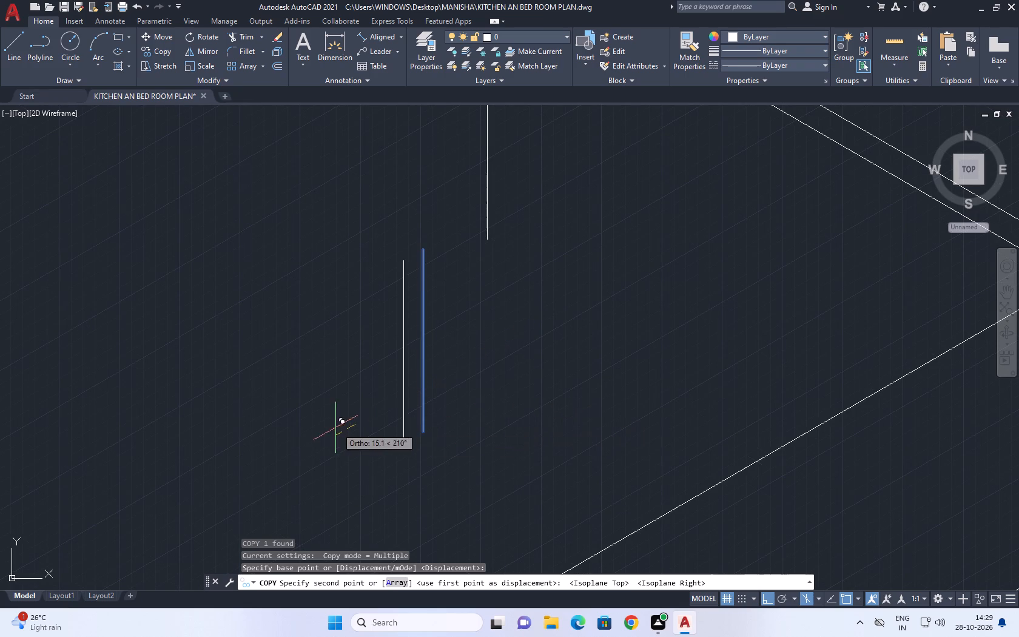
key("F5")
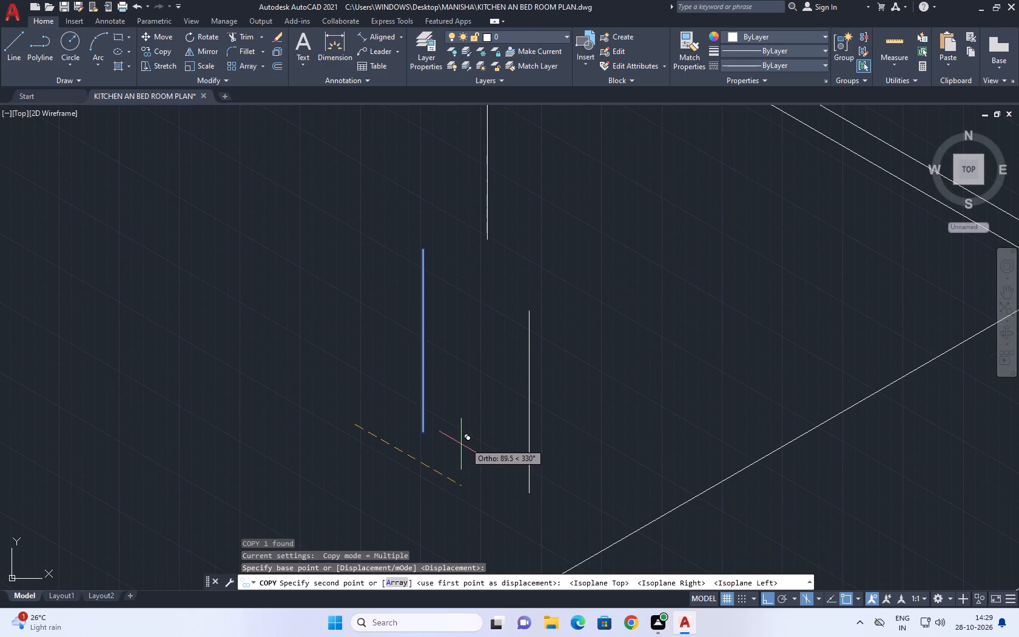
left_click(485, 440)
key("Escape")
Move the copied vertical line about 40 units back toward the original along the 150° isometric direction.
left_click_drag(591, 415, 580, 407)
left_click(537, 375)
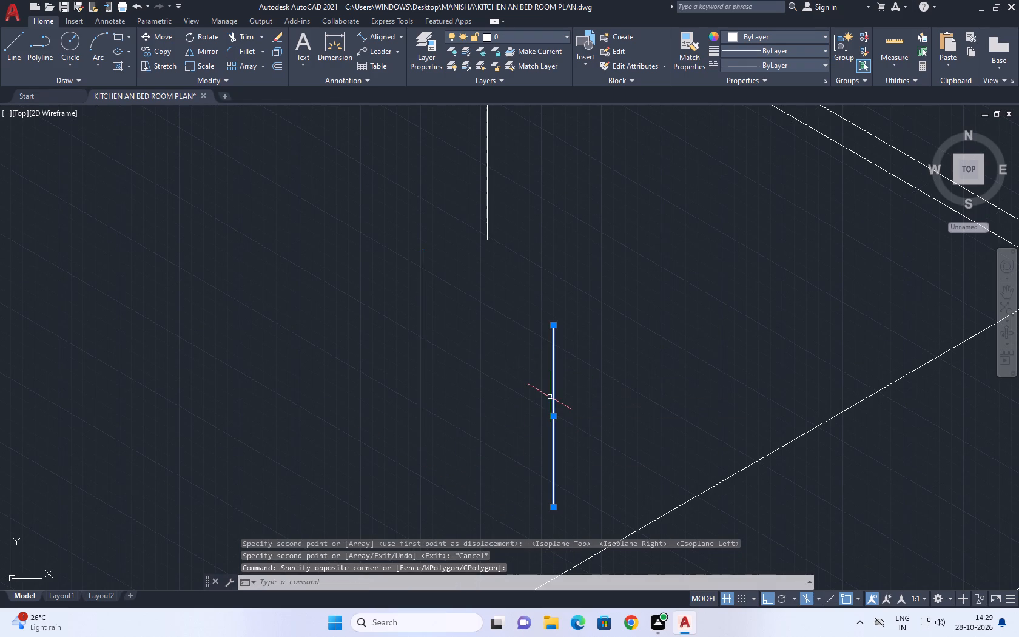
key("m")
key("space")
left_click(629, 425)
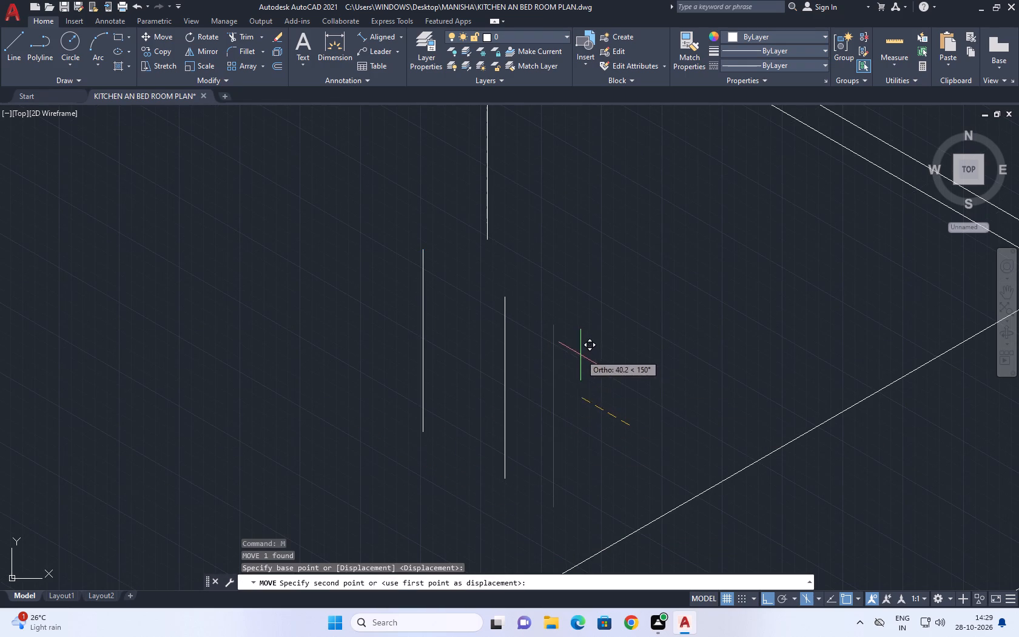
left_click(580, 353)
Draw a downward-bulging three-point arc from the first vertical line's lower end to the lower part of the second line.
middle_click_drag(456, 408, 494, 329)
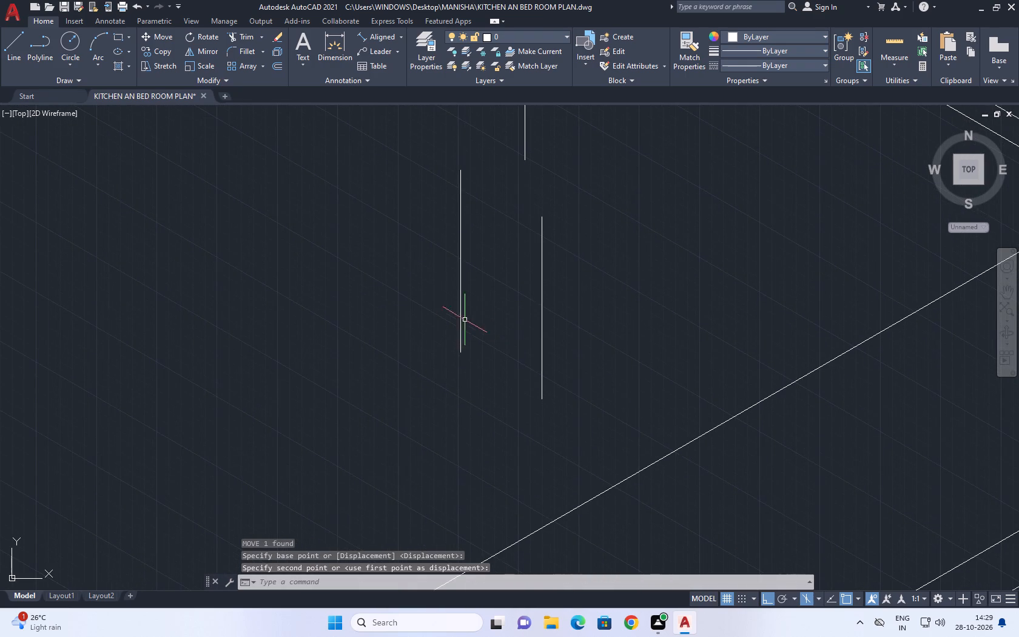
key("a")
key("space")
left_click(462, 352)
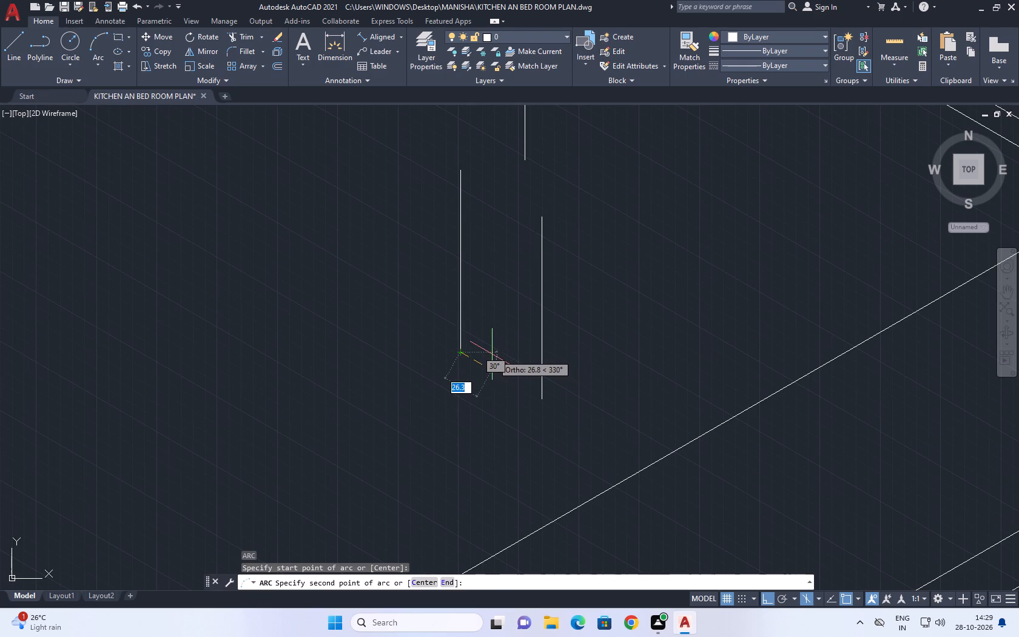
key("F8")
scroll(479, 366, "up", 1)
left_click(522, 365)
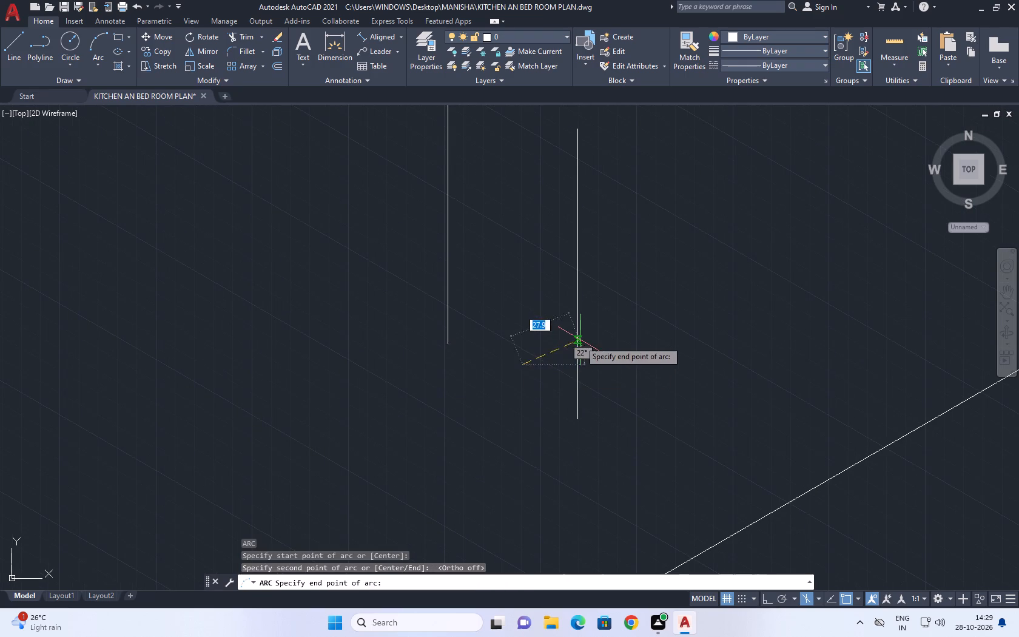
left_click(580, 337)
Trim the part of the second vertical line that extends below the bottom arc.
scroll(573, 399, "up", 2)
type("TR")
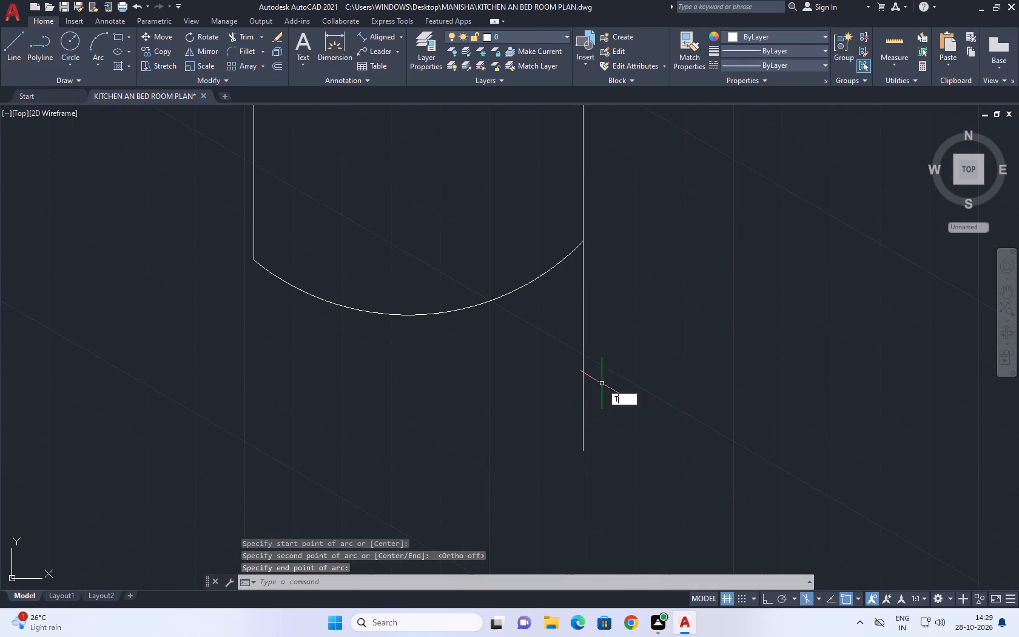
key("space")
left_click(602, 383)
left_click(543, 396)
scroll(571, 391, "down", 6)
key("Escape")
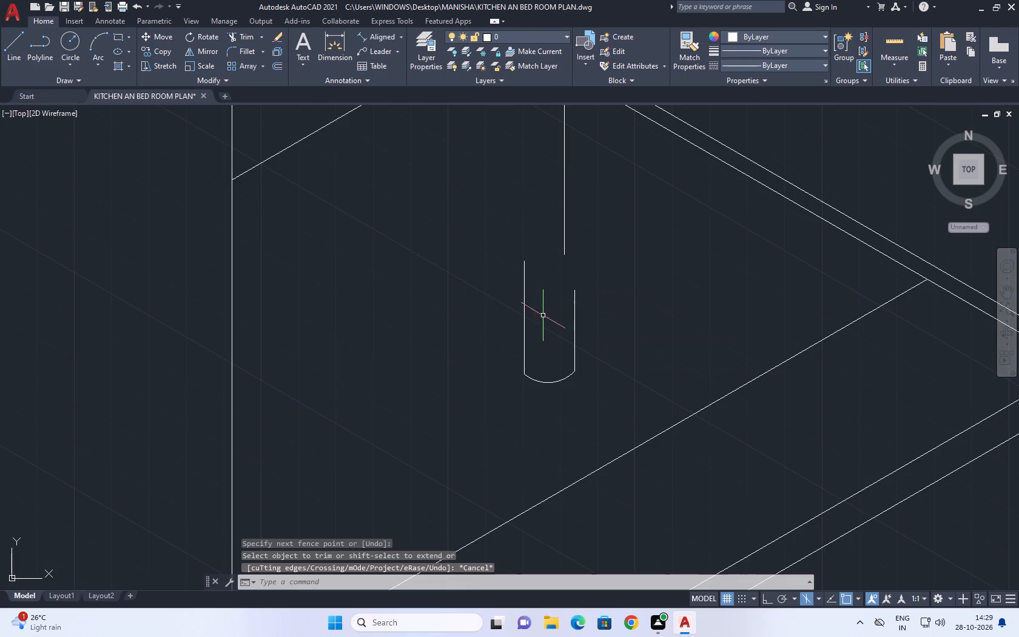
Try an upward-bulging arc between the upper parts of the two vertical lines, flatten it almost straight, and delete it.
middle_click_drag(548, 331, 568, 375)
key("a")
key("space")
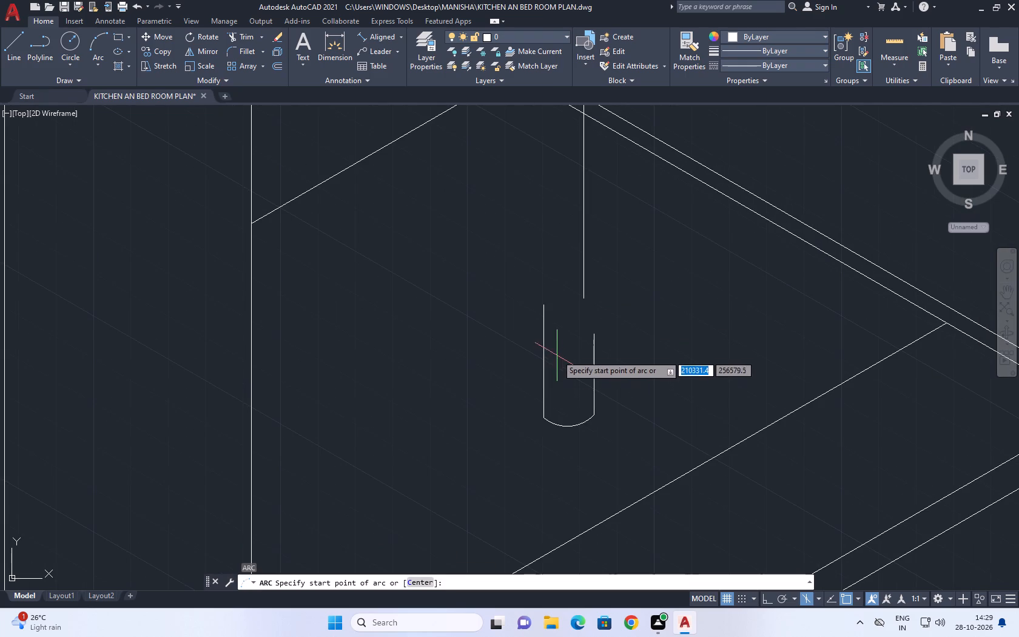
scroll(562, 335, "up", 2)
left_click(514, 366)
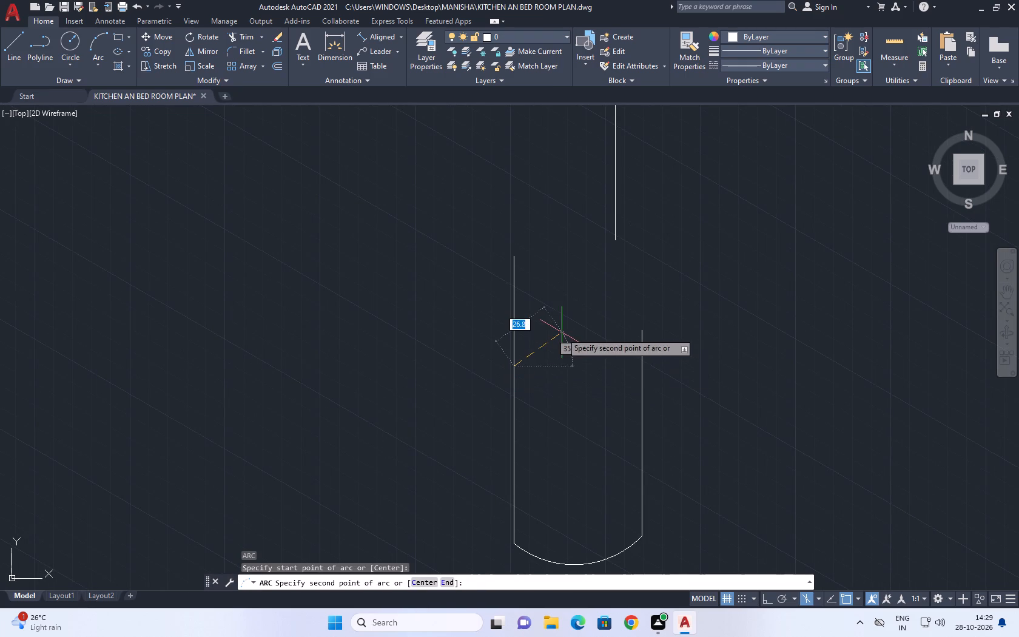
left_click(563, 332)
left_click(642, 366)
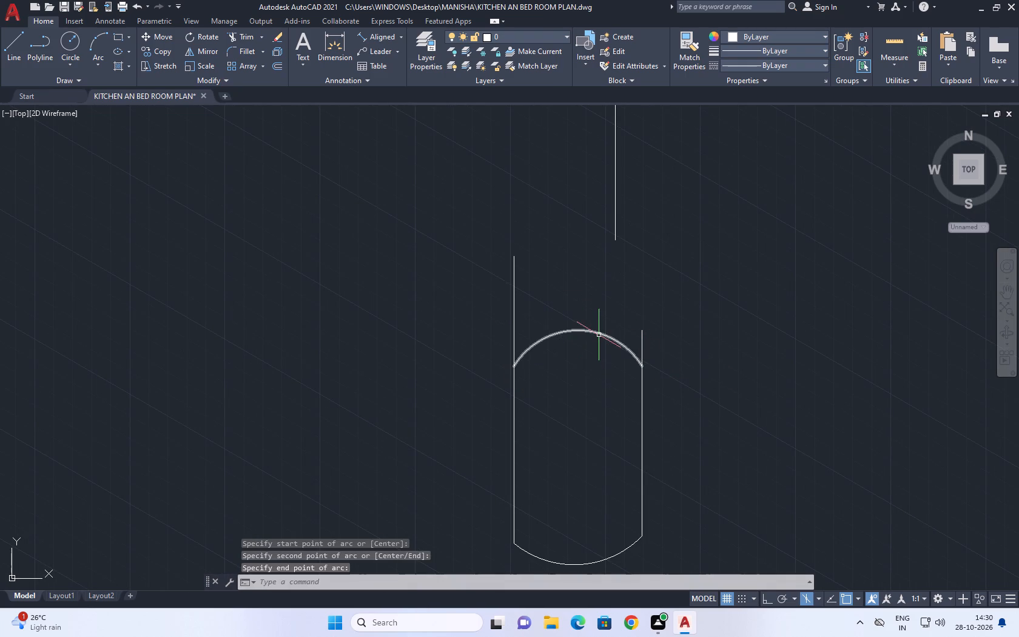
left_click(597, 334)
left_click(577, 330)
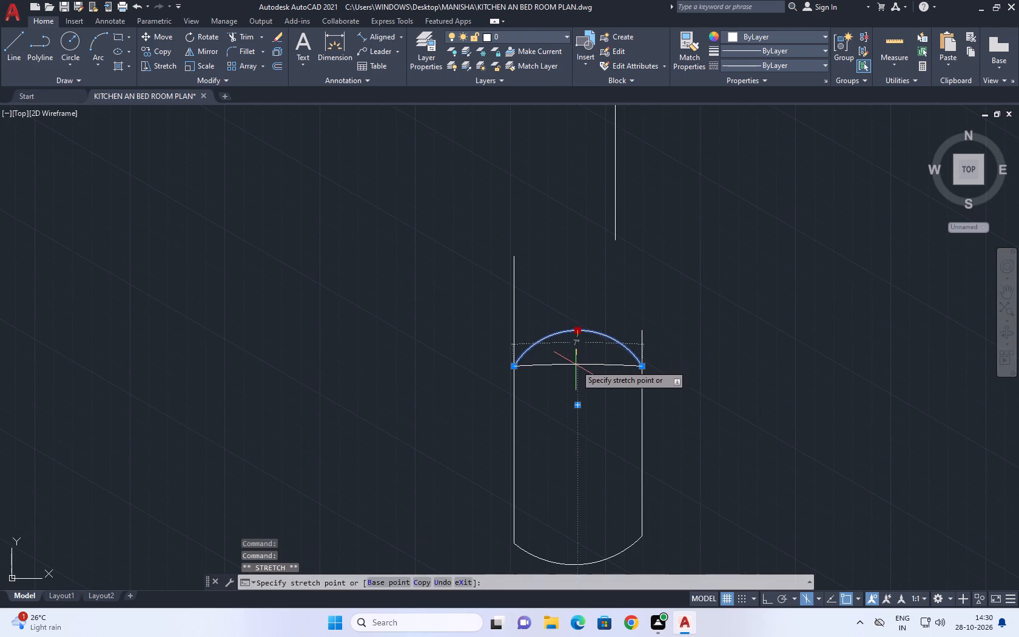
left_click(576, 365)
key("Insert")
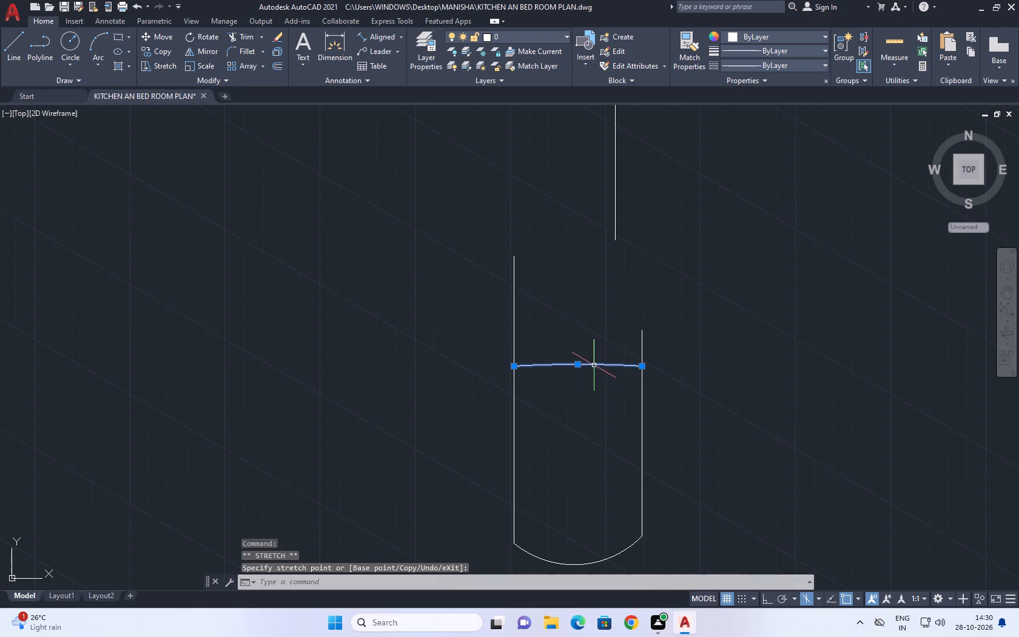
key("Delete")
Draw a line about 99 units long at 30° along the top isoplane, starting outside the first vertical line and reaching past the second.
key("l")
key("space")
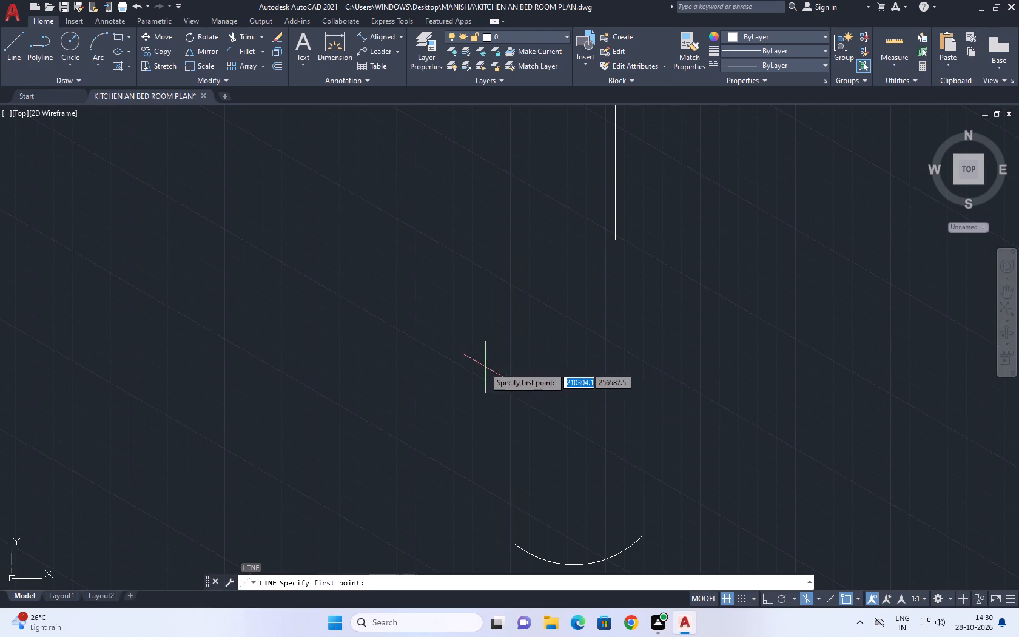
left_click(482, 367)
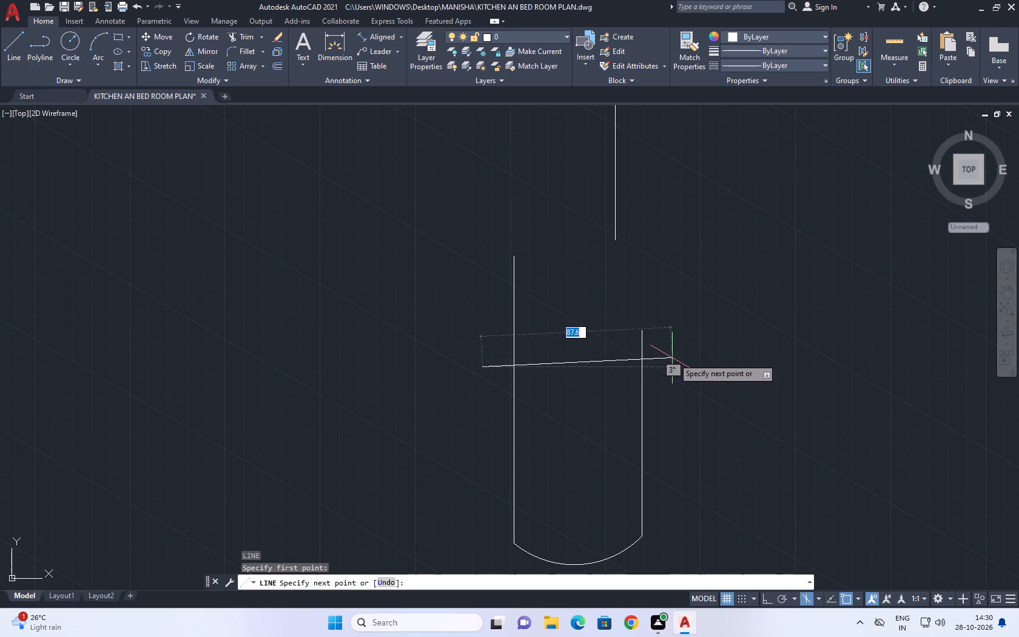
key("F8")
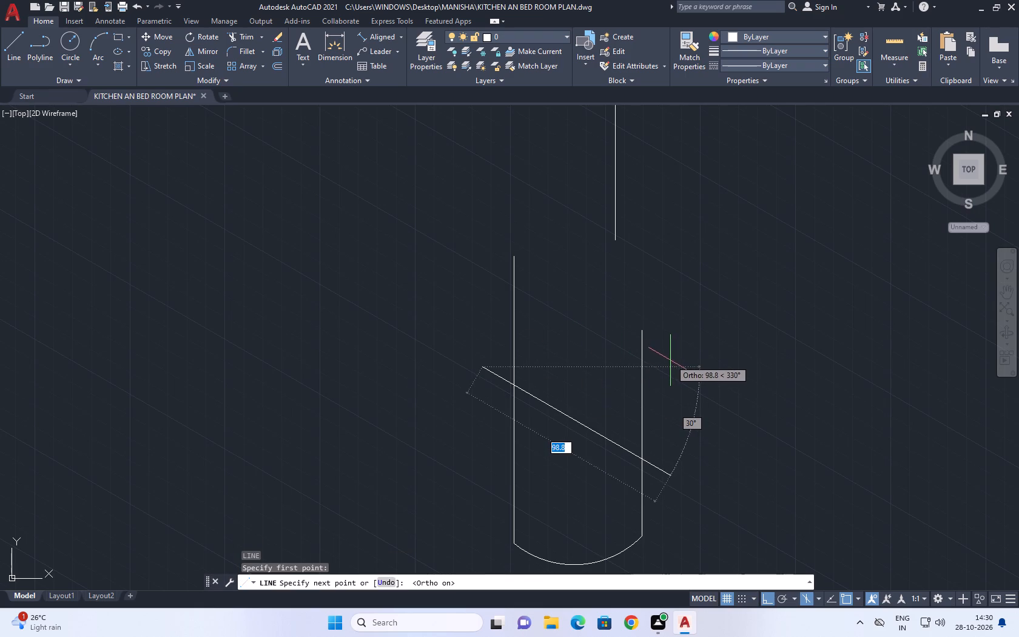
key("F5")
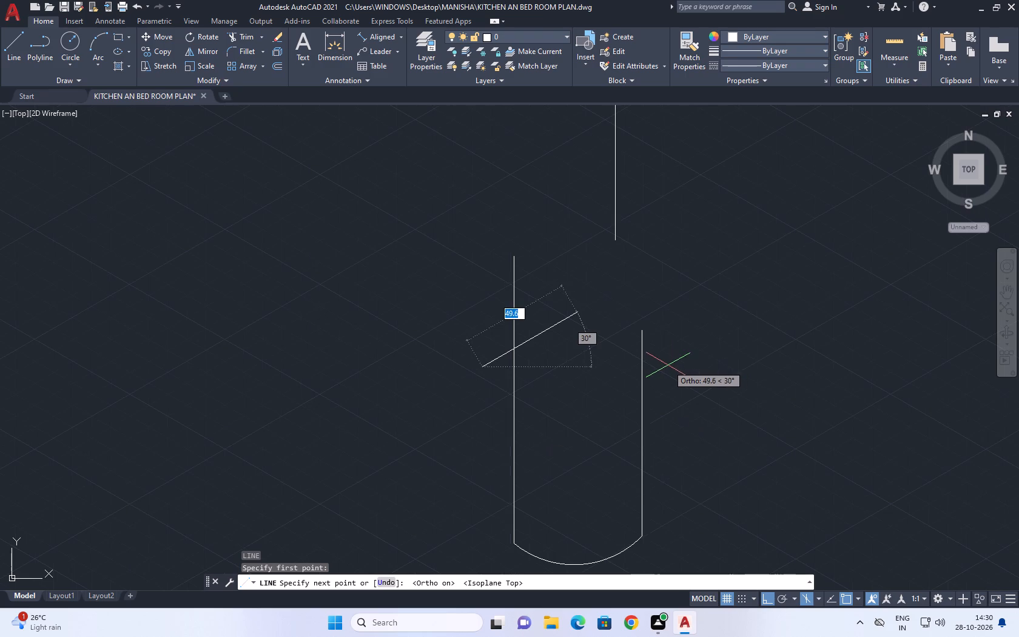
left_click(769, 315)
key("Escape")
Extend the second vertical line up to the new sloped top line.
key("e")
key("x")
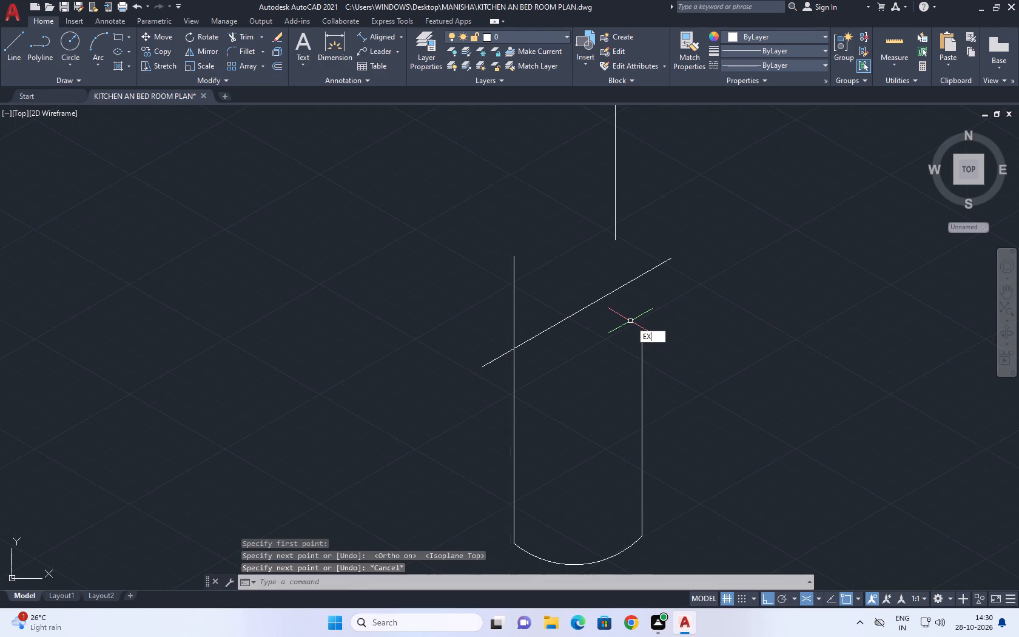
key("space")
left_click(681, 360)
left_click(602, 386)
key("Escape")
Trim the first vertical line above the sloped line and the sloped line's overhanging ends beyond both verticals.
middle_click_drag(577, 339, 597, 389)
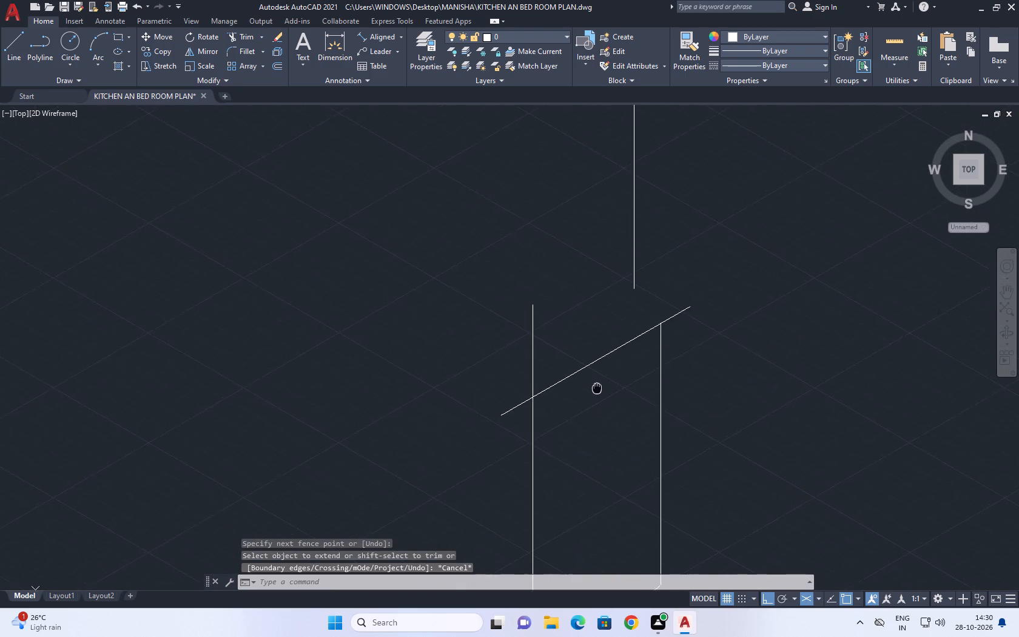
middle_click_drag(597, 389, 614, 405)
type("TR")
key("space")
left_click_drag(579, 342, 573, 343)
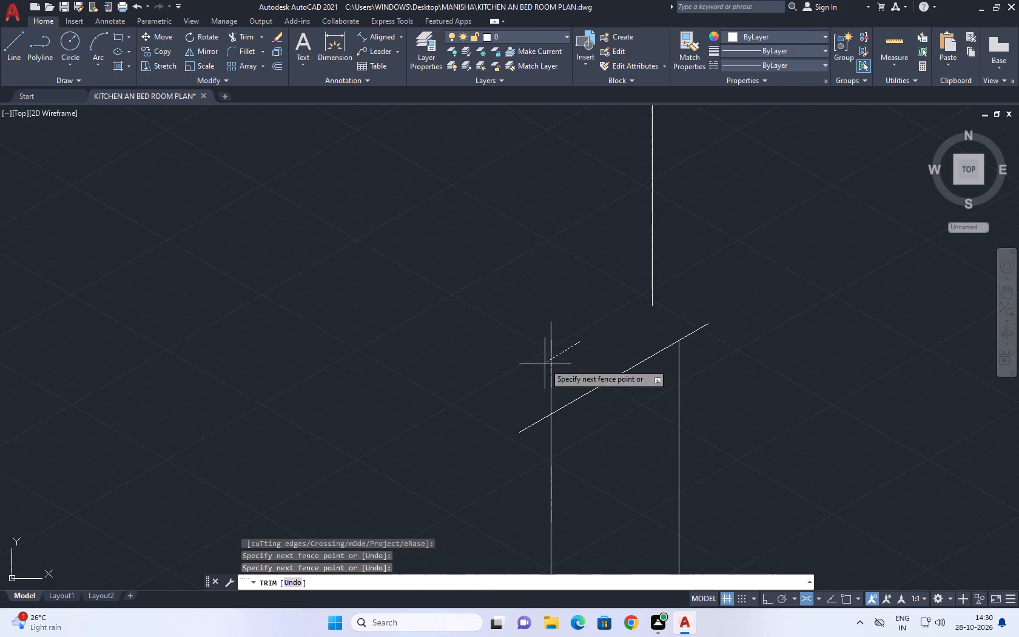
left_click(528, 379)
left_click(539, 402)
left_click(533, 446)
left_click(696, 321)
left_click(705, 372)
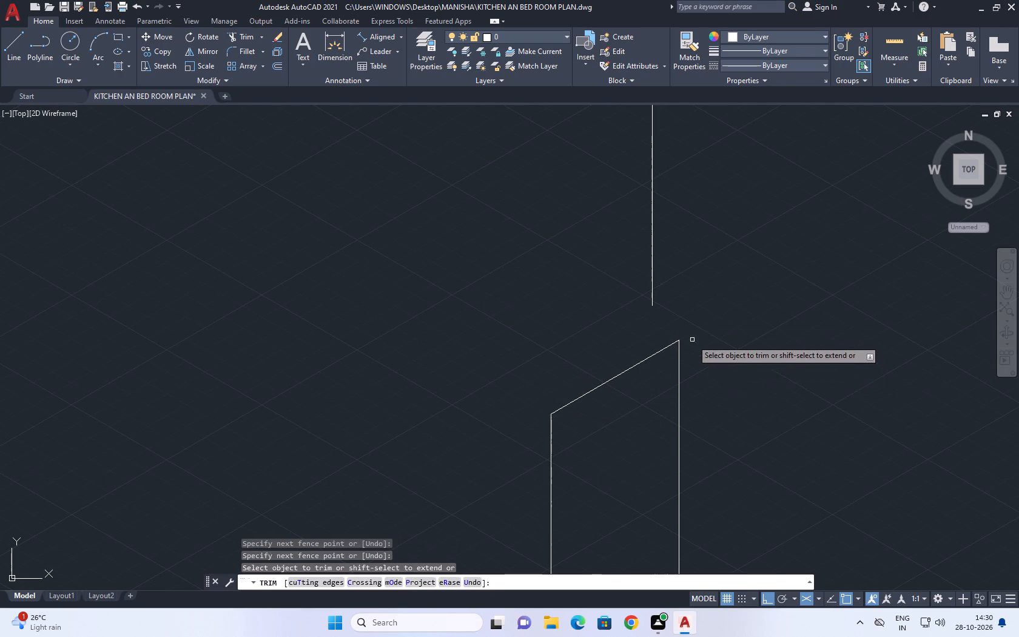
scroll(692, 340, "down", 4)
key("Escape")
Stretch the sloped top line's upper end down along the second vertical line to a gentler slope.
scroll(689, 342, "up", 2)
middle_click_drag(688, 347, 685, 369)
scroll(679, 368, "up", 1)
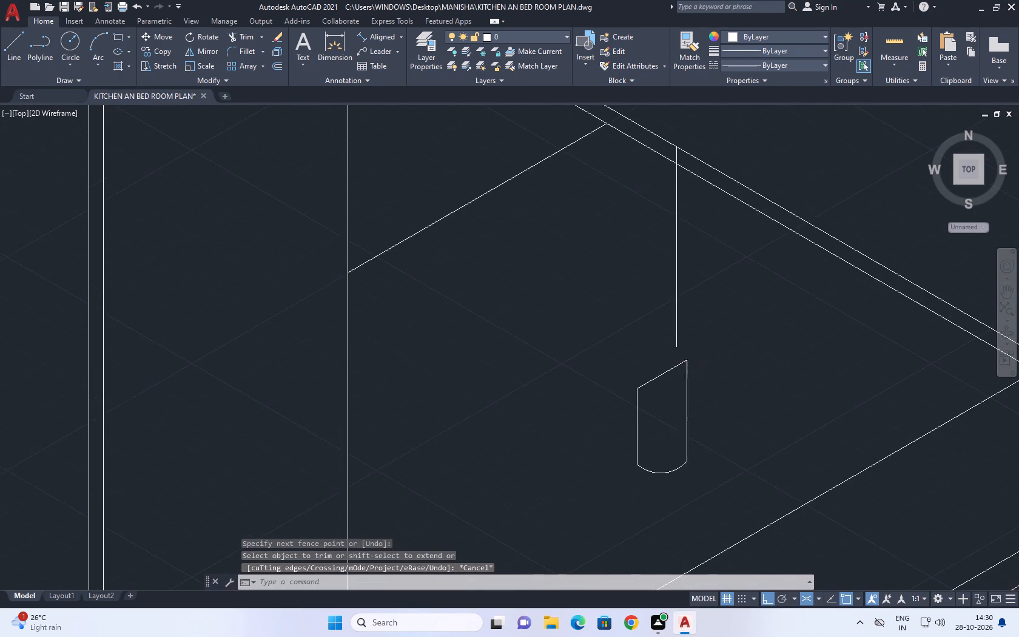
scroll(679, 368, "up", 1)
left_click_drag(679, 370, 674, 362)
left_click(671, 359)
left_click(696, 349)
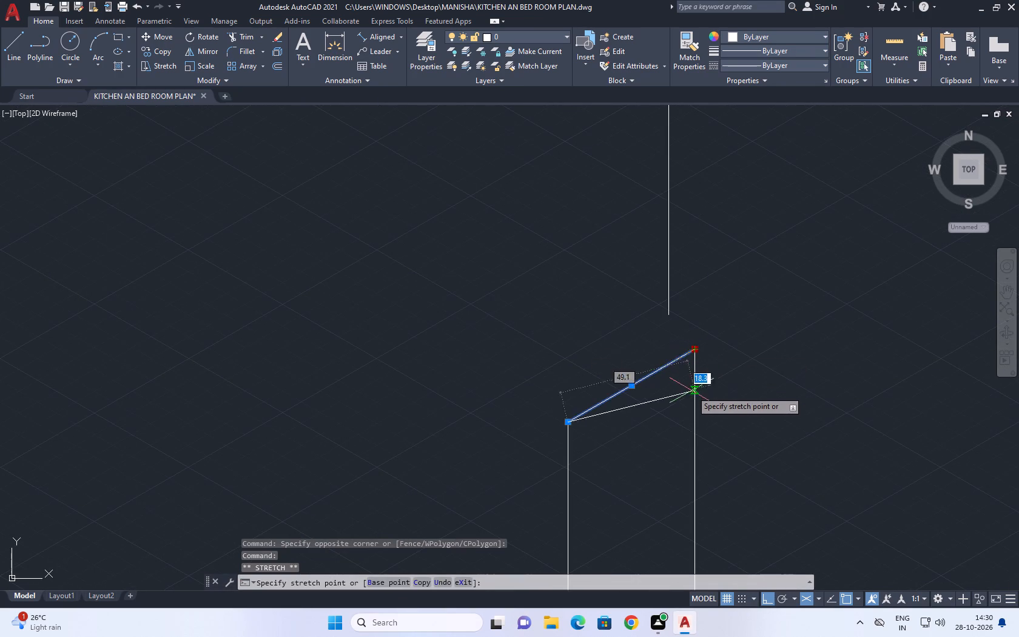
left_click(691, 400)
key("Escape")
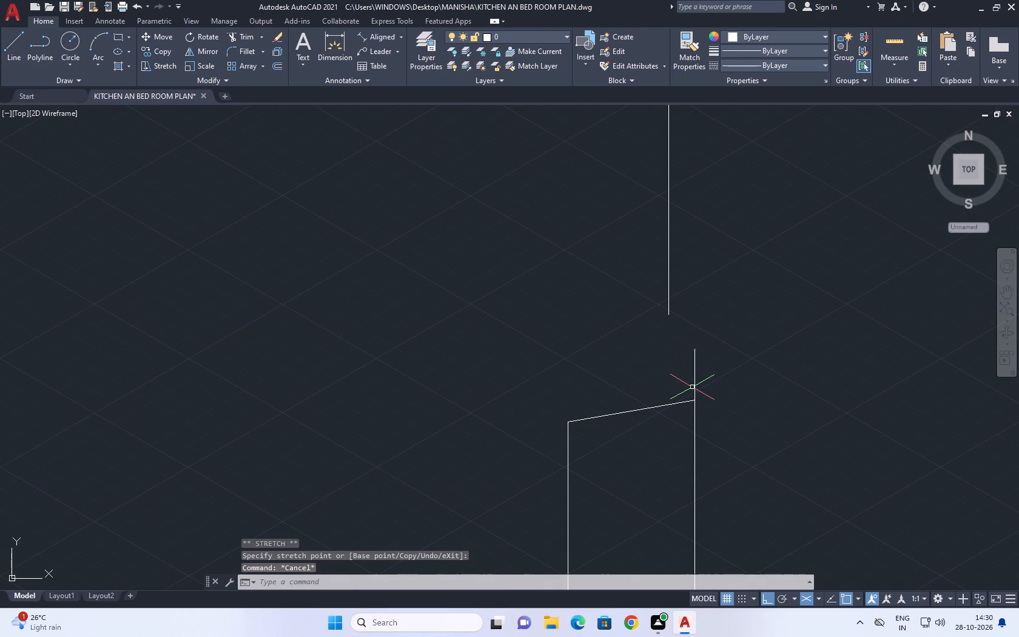
Trim the part of the second vertical line that extends above the sloped top line.
key("t")
key("r")
key("space")
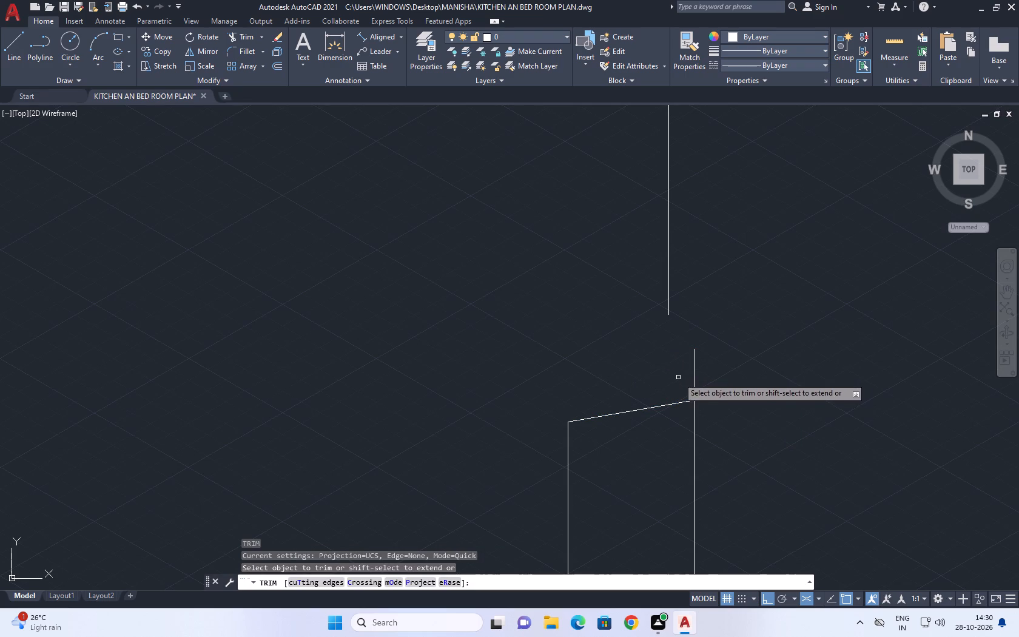
left_click(705, 382)
left_click(661, 374)
key("Escape")
Stretch the sloped top line's higher end slightly further down along the second vertical line.
scroll(600, 368, "down", 2)
middle_click_drag(753, 395, 759, 396)
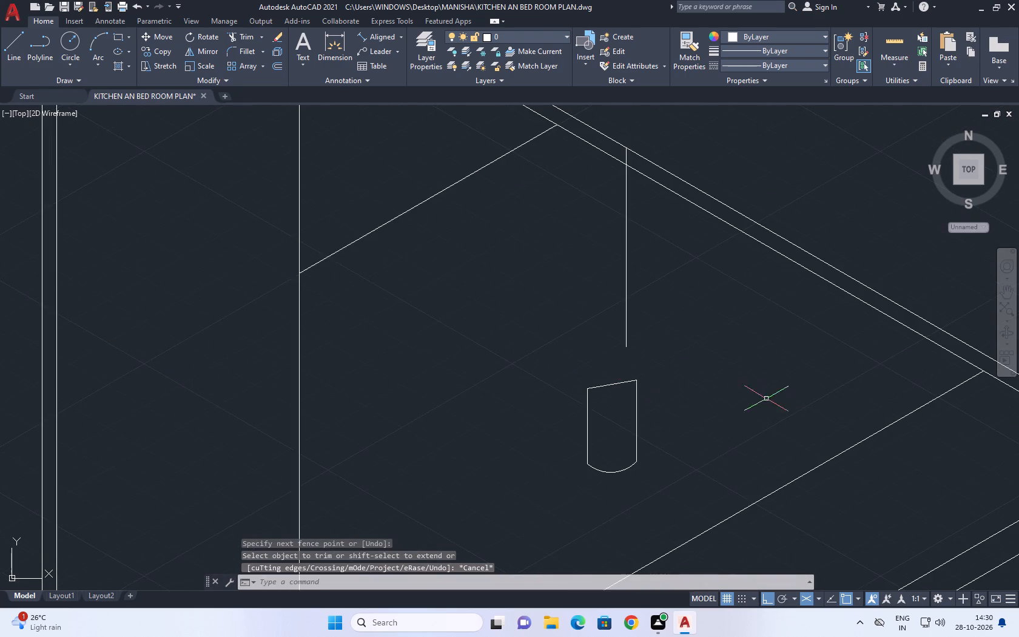
middle_click_drag(759, 396, 500, 383)
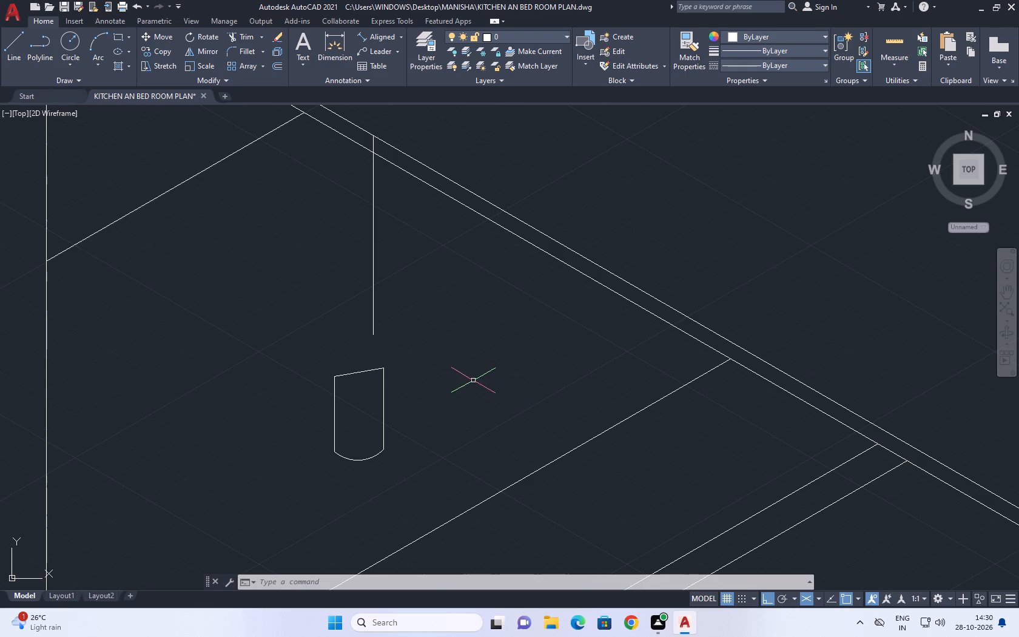
middle_click_drag(360, 368, 319, 331)
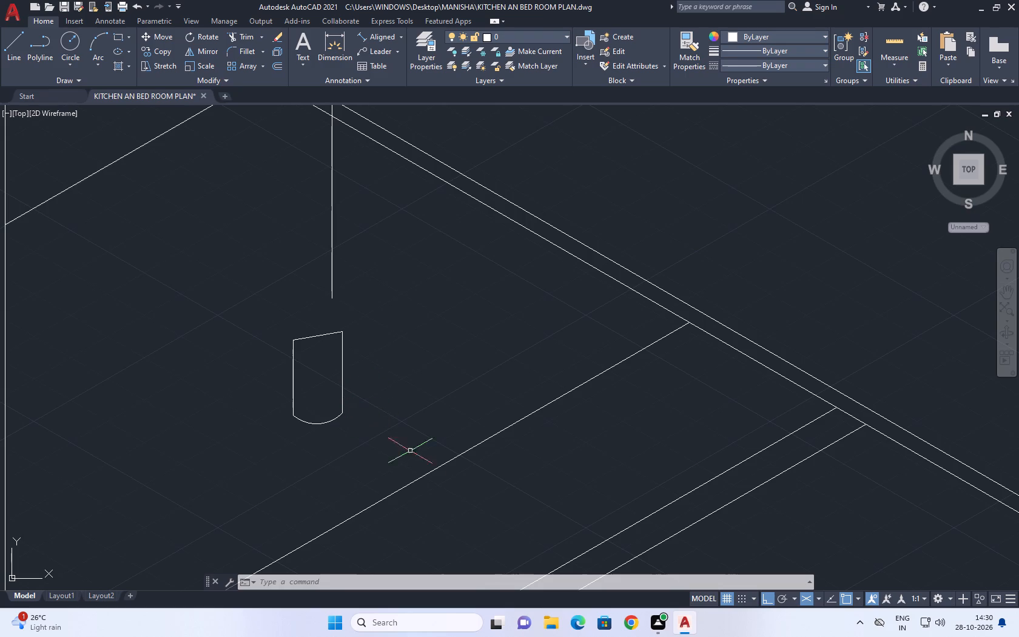
scroll(373, 323, "up", 1)
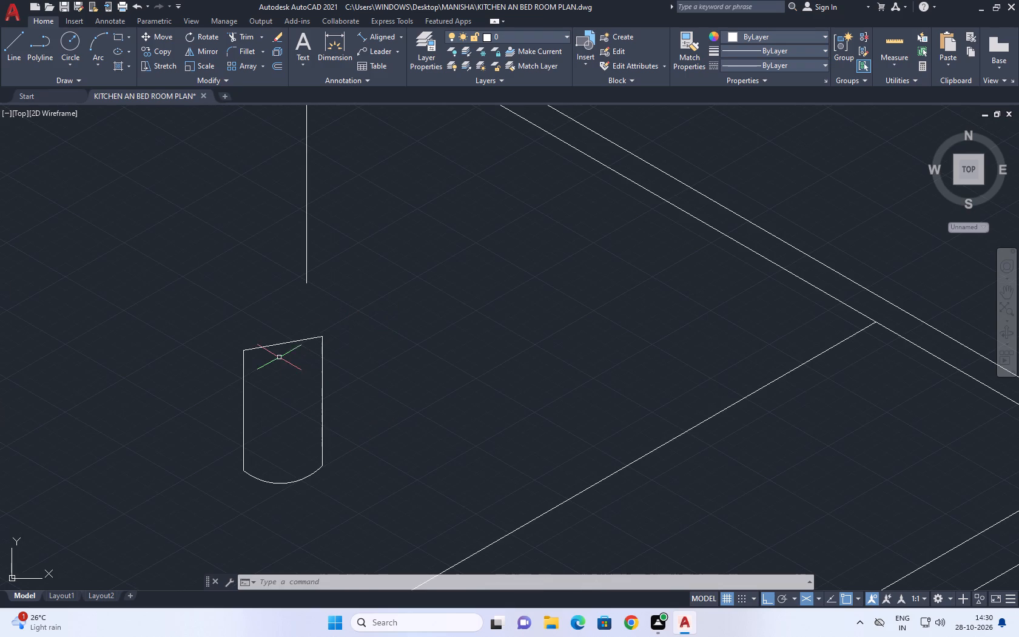
scroll(271, 349, "up", 2)
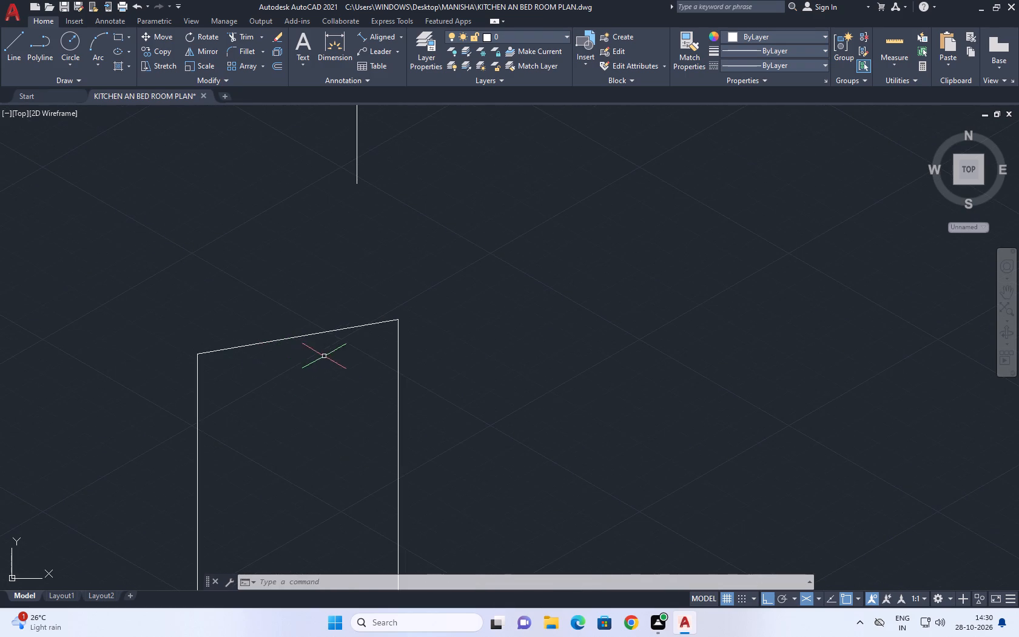
left_click_drag(328, 369, 328, 382)
left_click(288, 318)
left_click(399, 318)
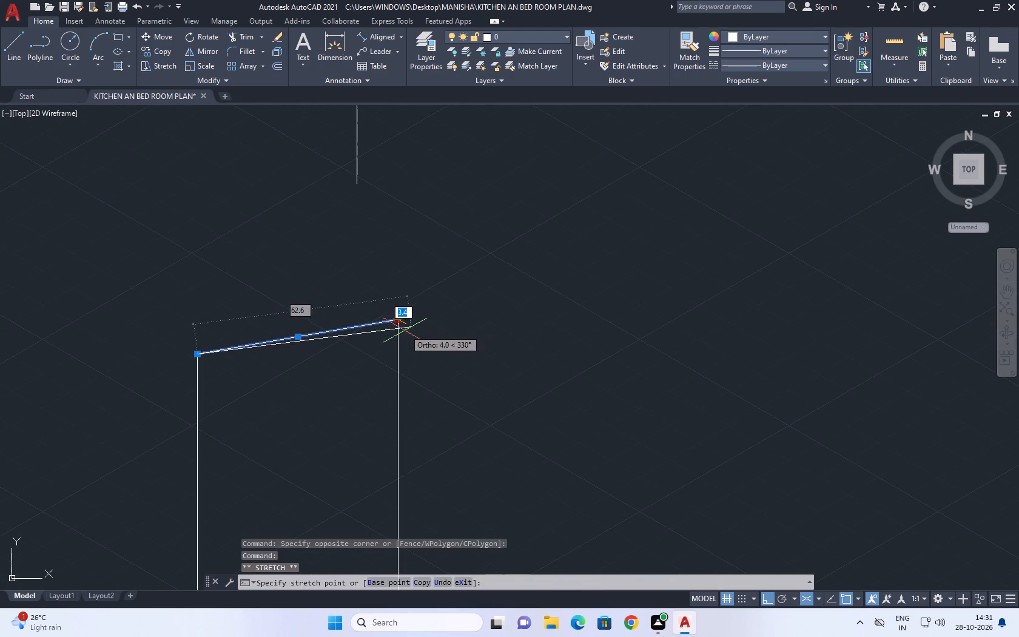
left_click(397, 333)
Shorten the second vertical line by stretching its upper end down to the top line's endpoint, and clear the selection.
scroll(399, 336, "up", 2)
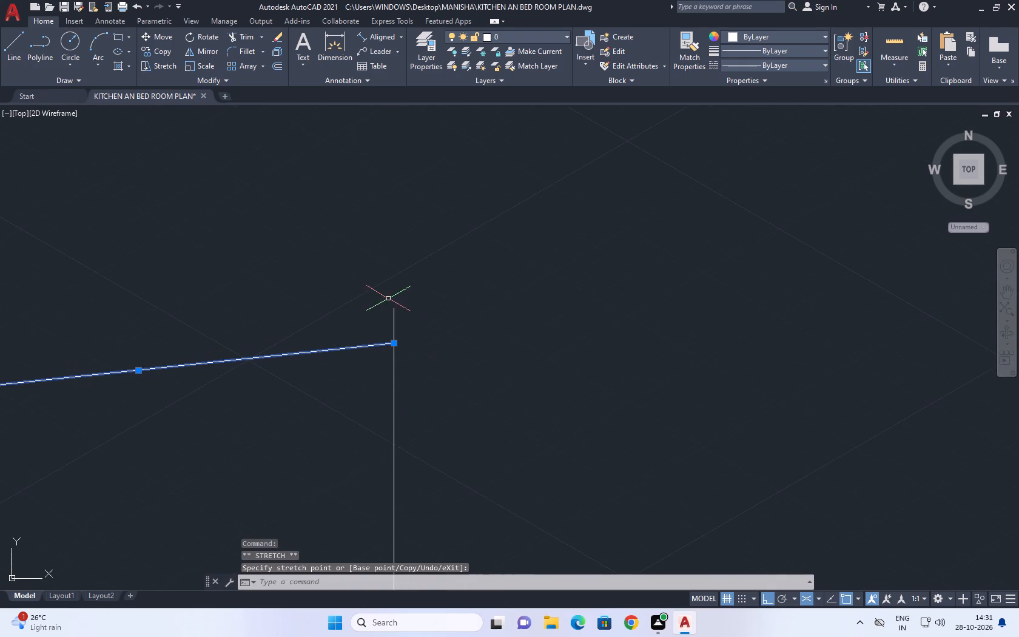
left_click(406, 322)
left_click(389, 298)
left_click(395, 305)
left_click(394, 308)
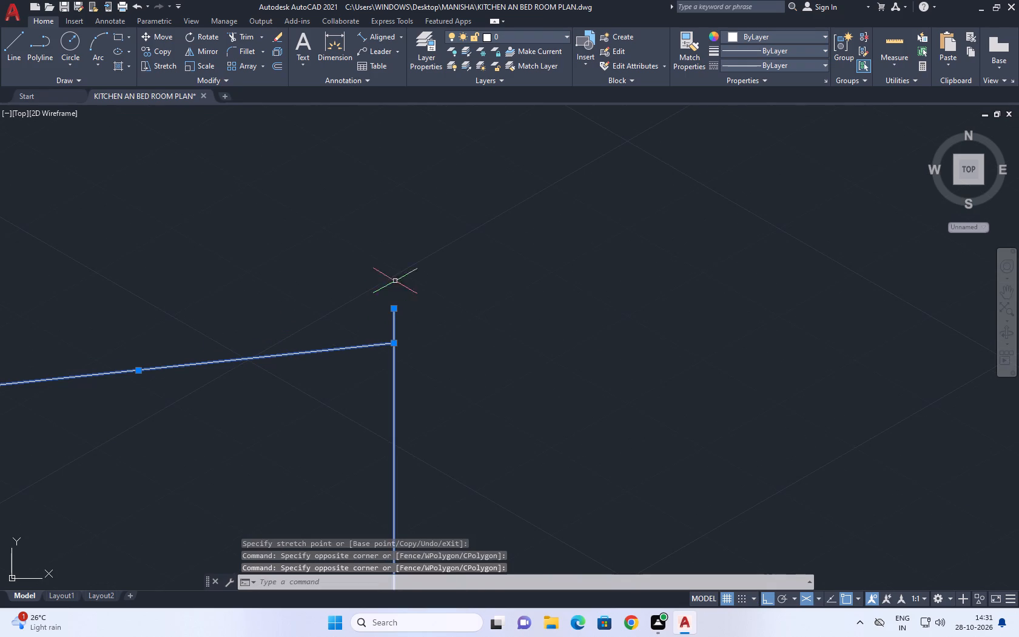
left_click(394, 309)
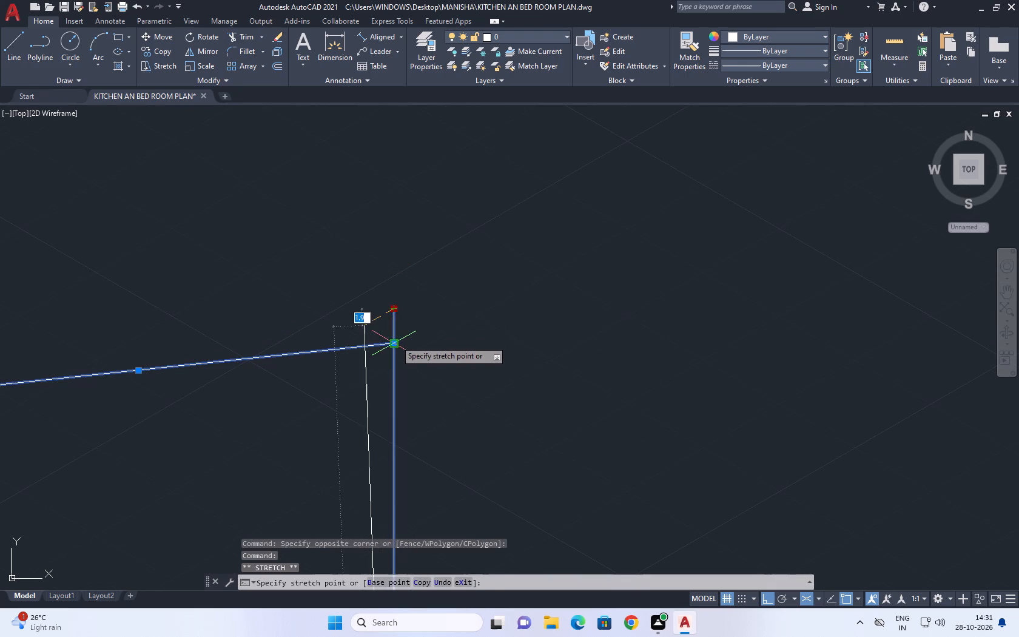
left_click(394, 342)
scroll(411, 306, "down", 4)
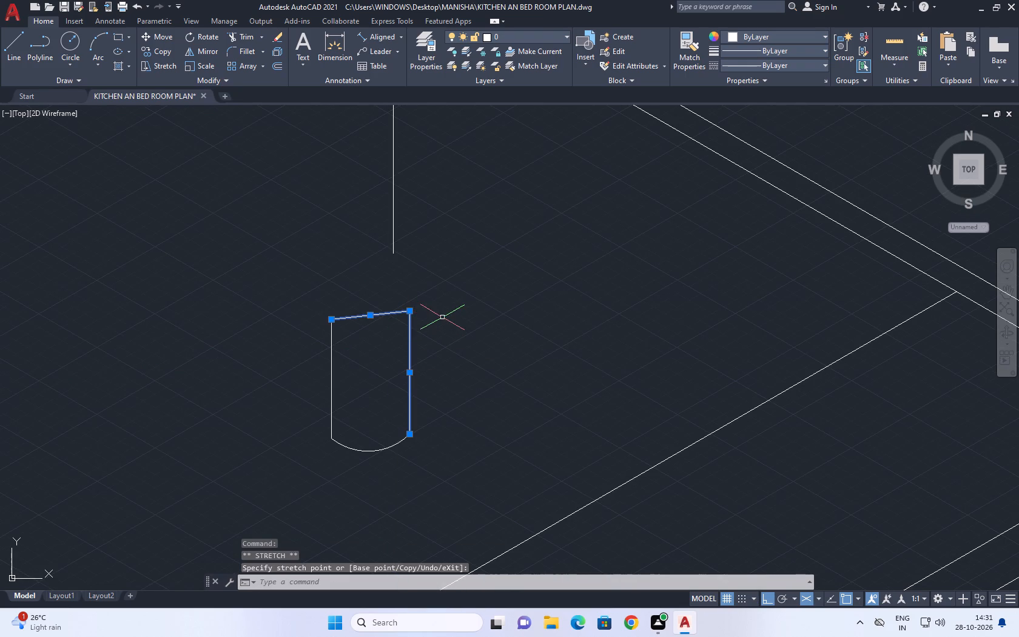
right_click_drag(459, 312, 459, 307)
left_click(511, 497)
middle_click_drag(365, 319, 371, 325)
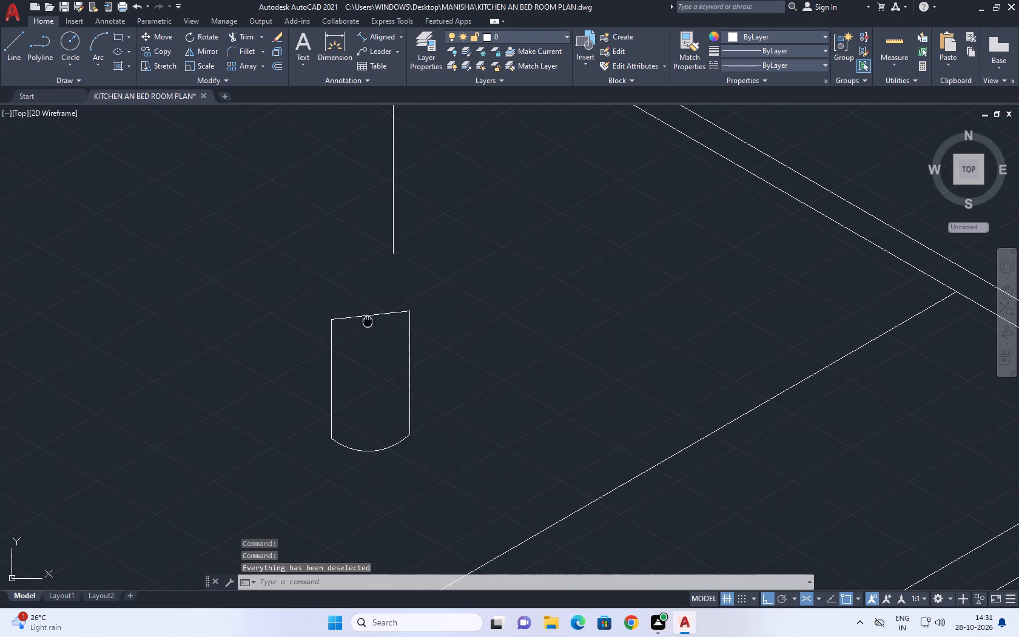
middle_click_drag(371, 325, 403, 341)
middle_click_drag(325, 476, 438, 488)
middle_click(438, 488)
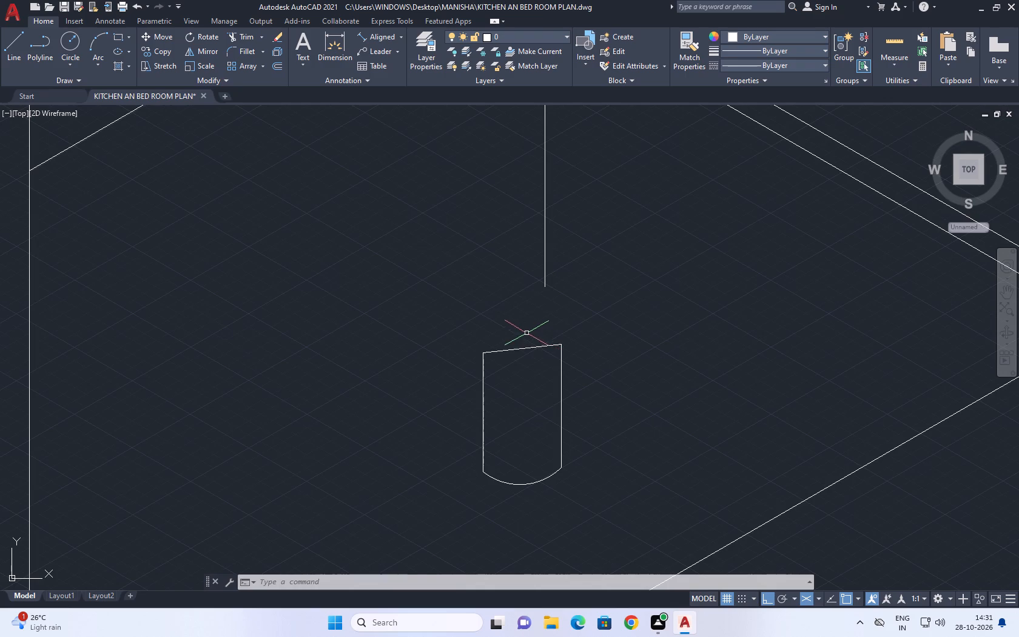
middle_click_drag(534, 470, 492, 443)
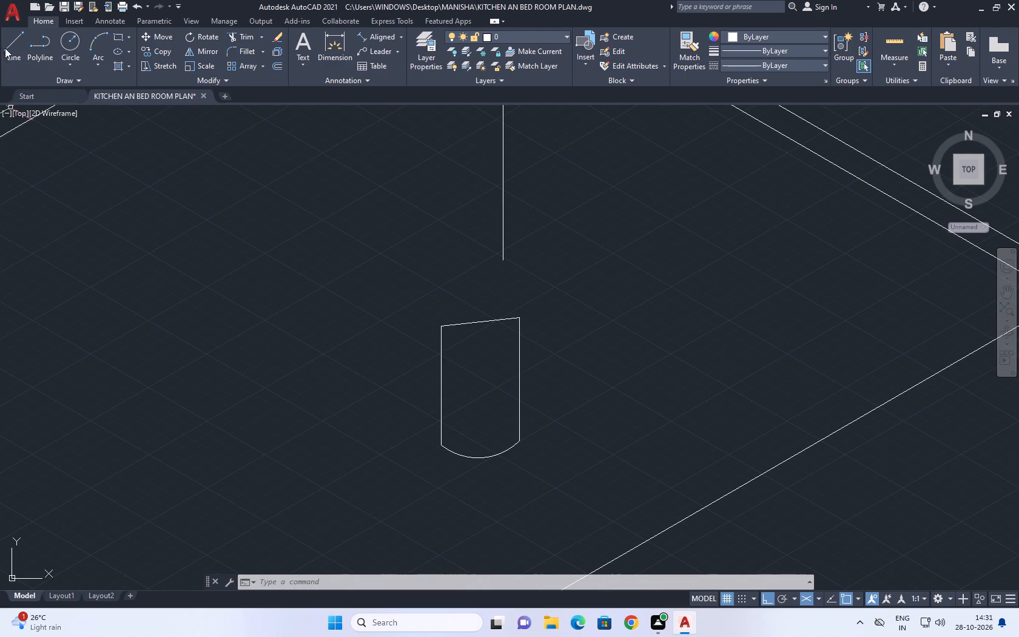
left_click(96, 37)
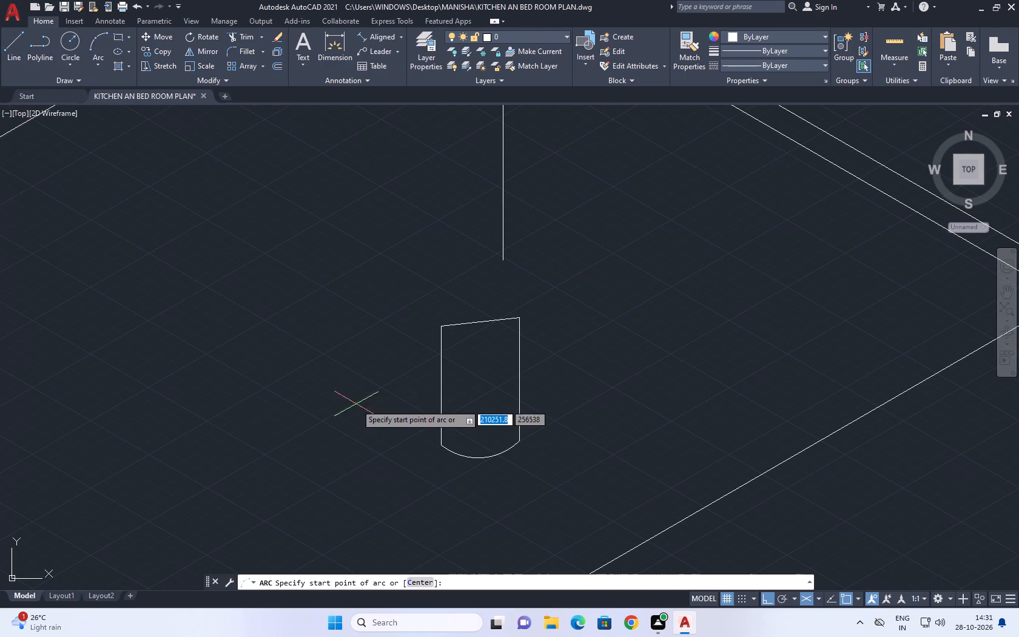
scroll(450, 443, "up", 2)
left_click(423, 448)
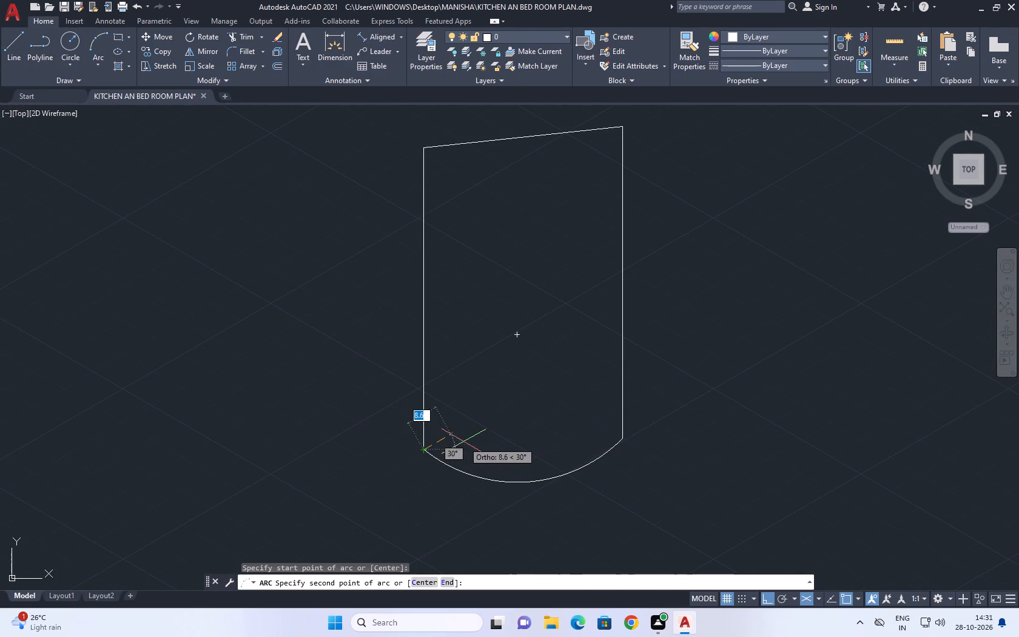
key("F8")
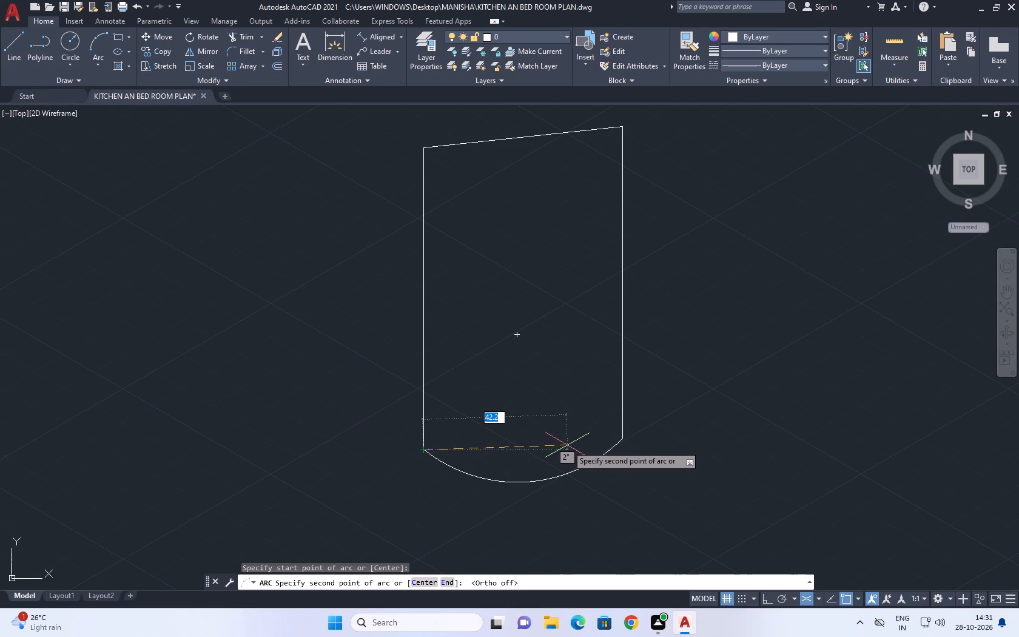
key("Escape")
Draw a narrow ellipse whose long axis runs between the lower ends of the two vertical lines.
key("e")
key("l")
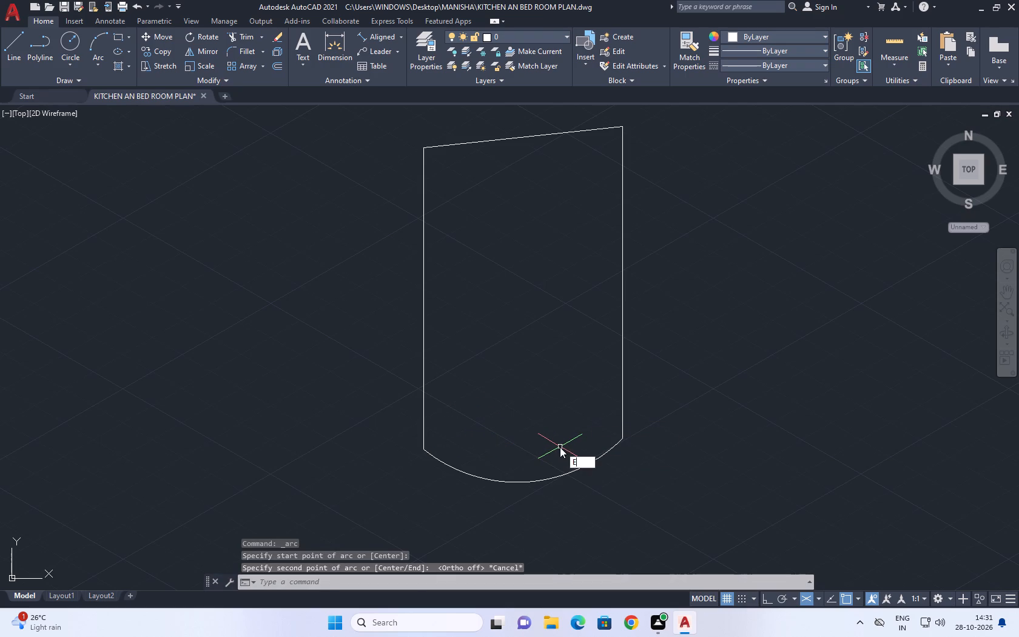
key("space")
middle_click_drag(414, 443, 405, 443)
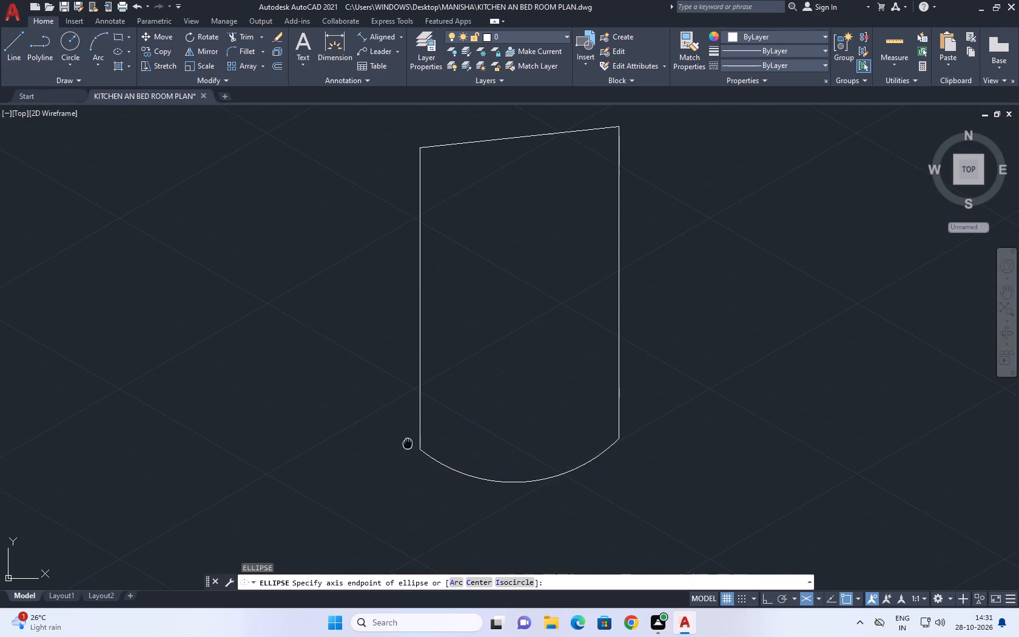
middle_click_drag(405, 443, 369, 436)
left_click(379, 445)
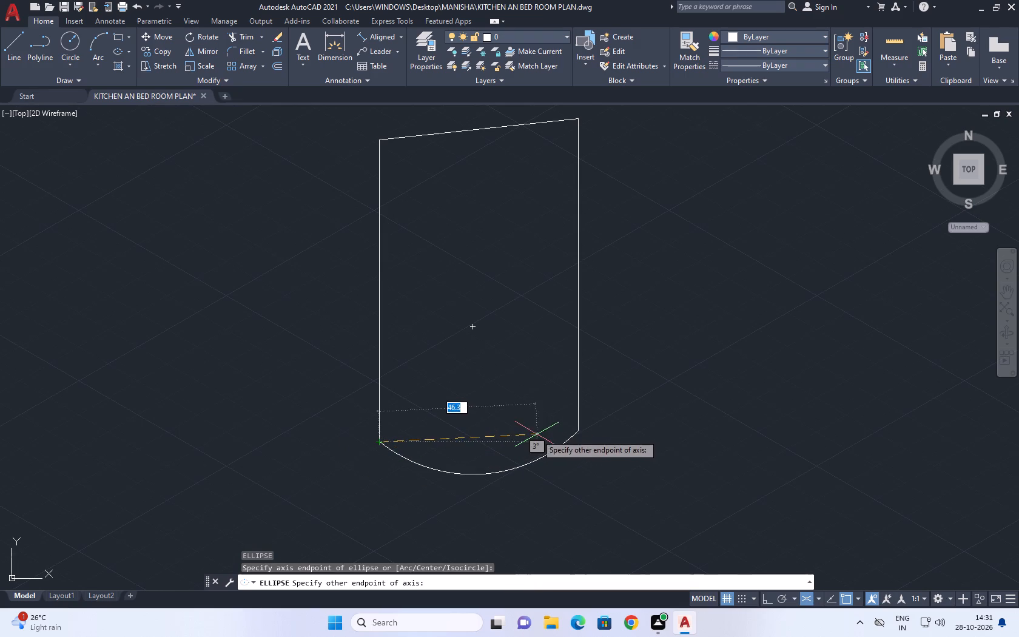
left_click(579, 431)
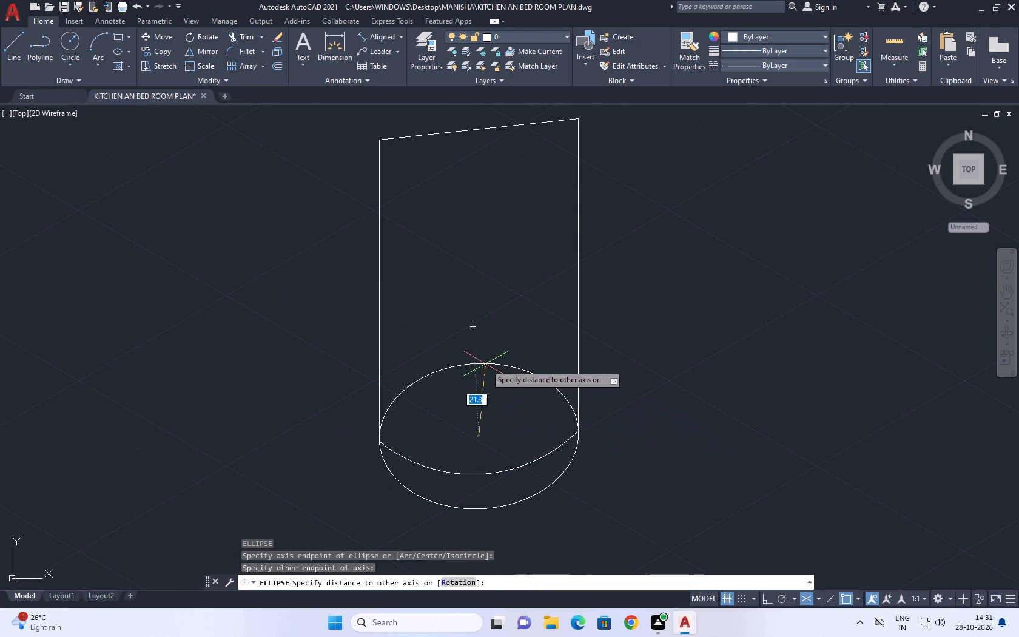
left_click(454, 430)
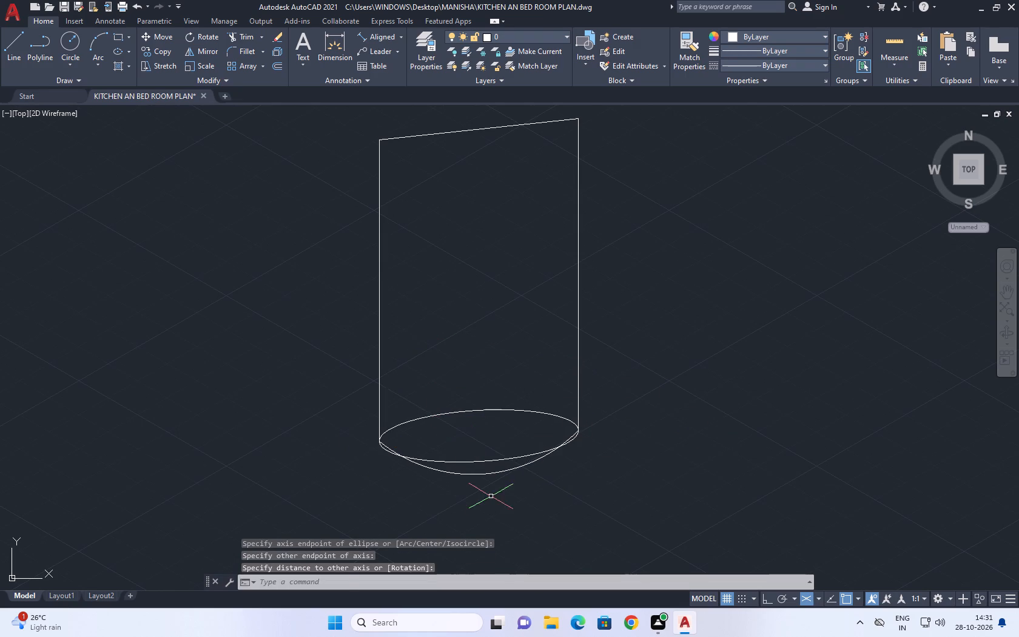
Erase the downward-bulging bottom arc beneath the new ellipse.
scroll(491, 497, "up", 1)
left_click(500, 471)
left_click(485, 453)
right_click(702, 419)
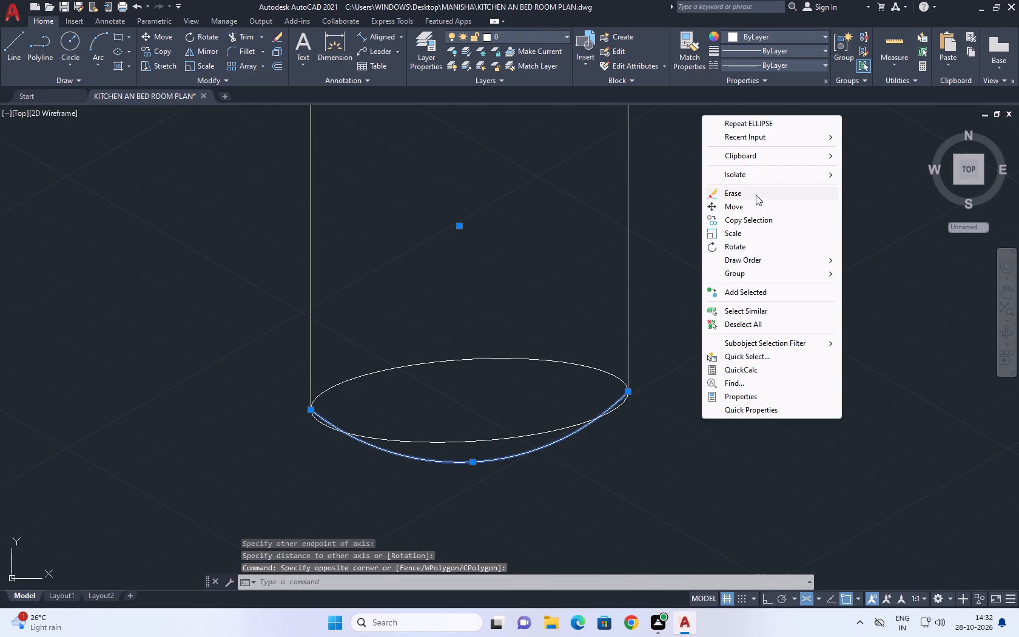
left_click(751, 189)
scroll(590, 372, "down", 3)
middle_click_drag(593, 300, 593, 327)
scroll(596, 288, "up", 2)
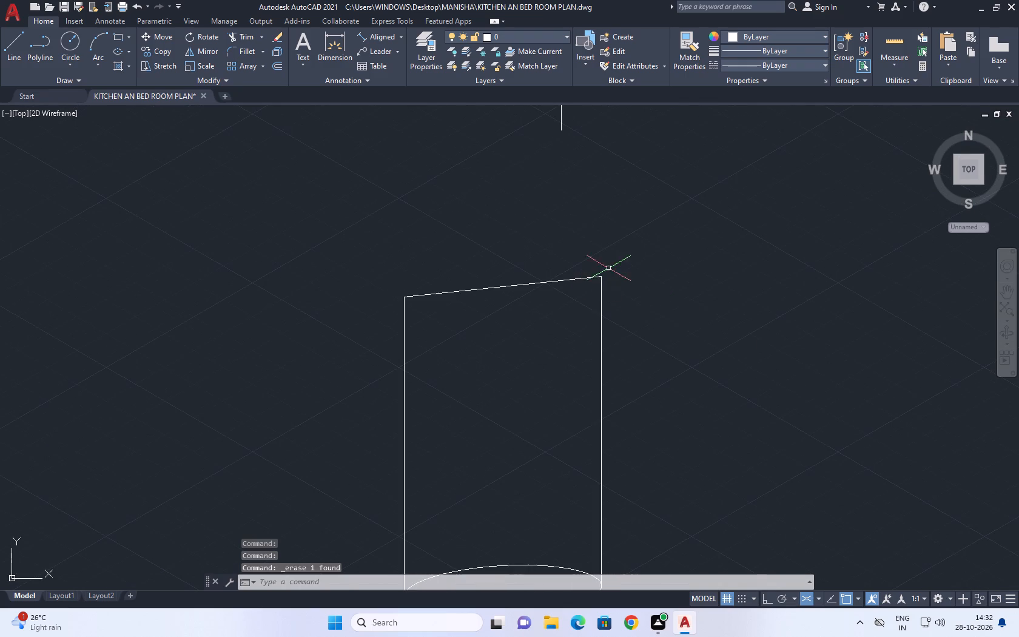
Stretch the shared upper corner of the top line and second vertical line down until the top edge is nearly horizontal, and clear the selection.
left_click(609, 268)
left_click(585, 288)
left_click(601, 274)
left_click(599, 295)
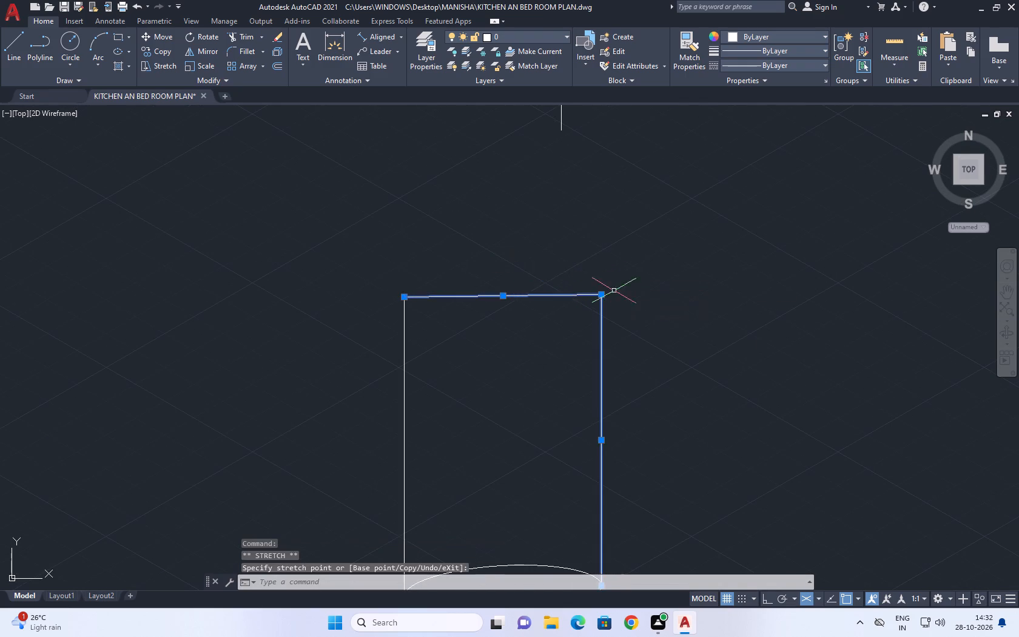
scroll(619, 280, "down", 3)
middle_click_drag(638, 275, 630, 294)
right_click(656, 254)
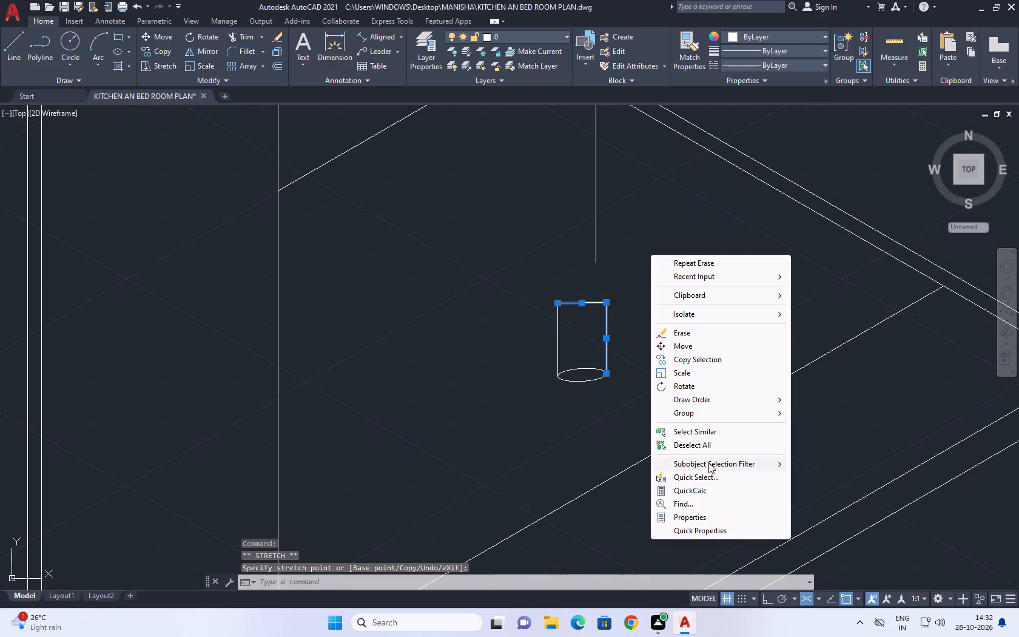
left_click(708, 443)
middle_click_drag(613, 344, 613, 454)
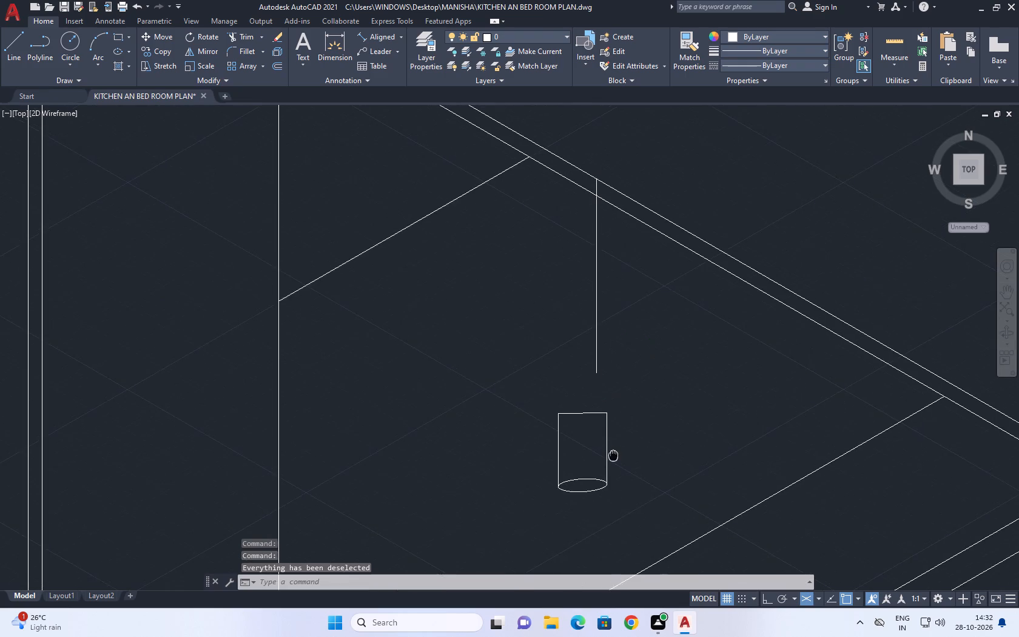
middle_click_drag(613, 454, 577, 429)
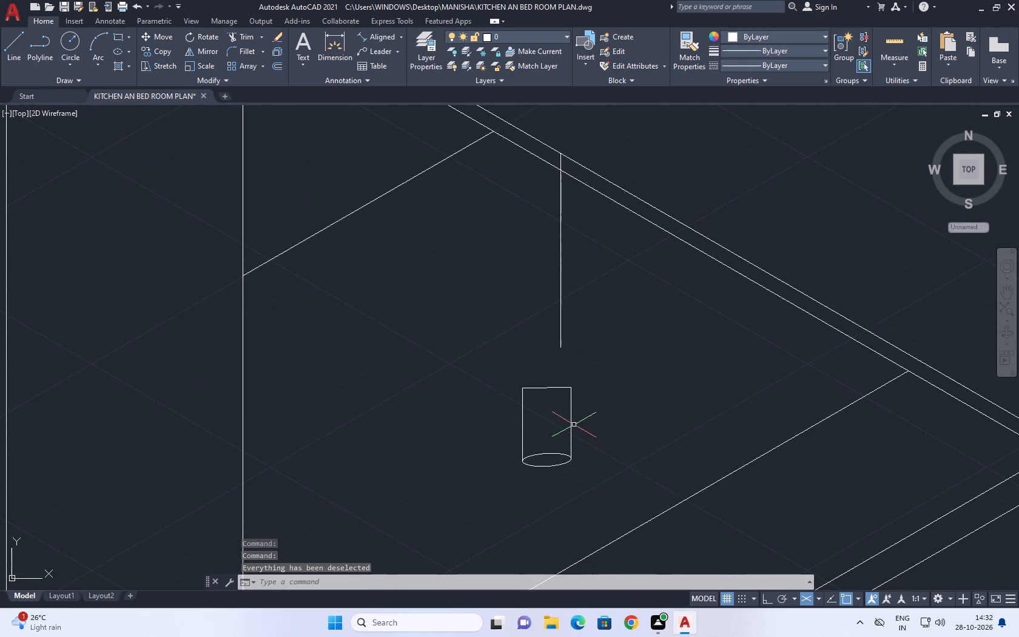
Fillet both upper corners of the cylinder outline with a radius of 2.
scroll(533, 359, "up", 2)
scroll(591, 455, "up", 2)
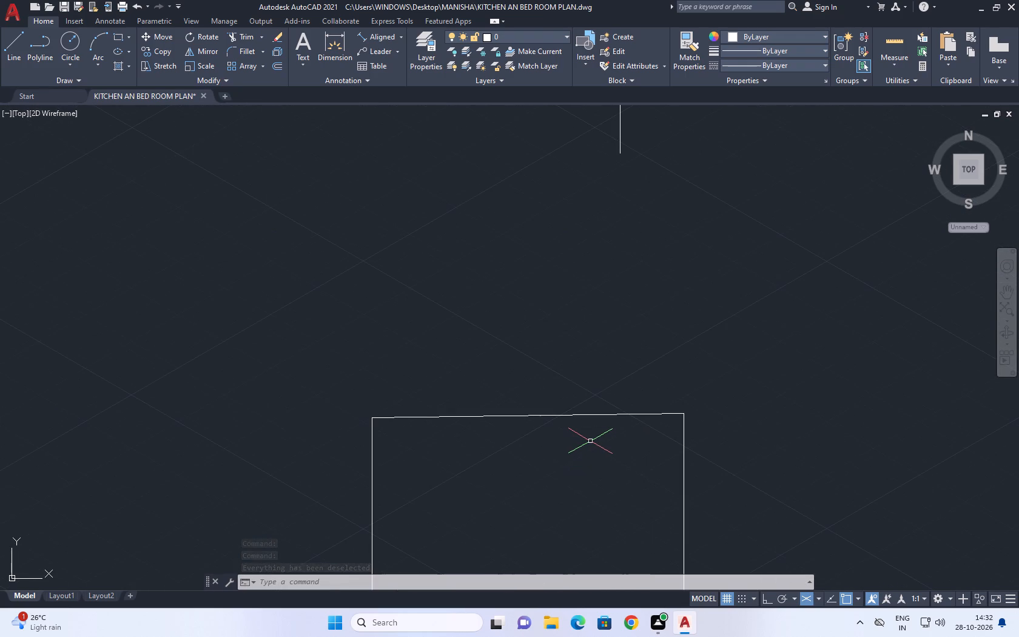
type("F")
key("space")
key("r")
key("space")
key("2")
key("space")
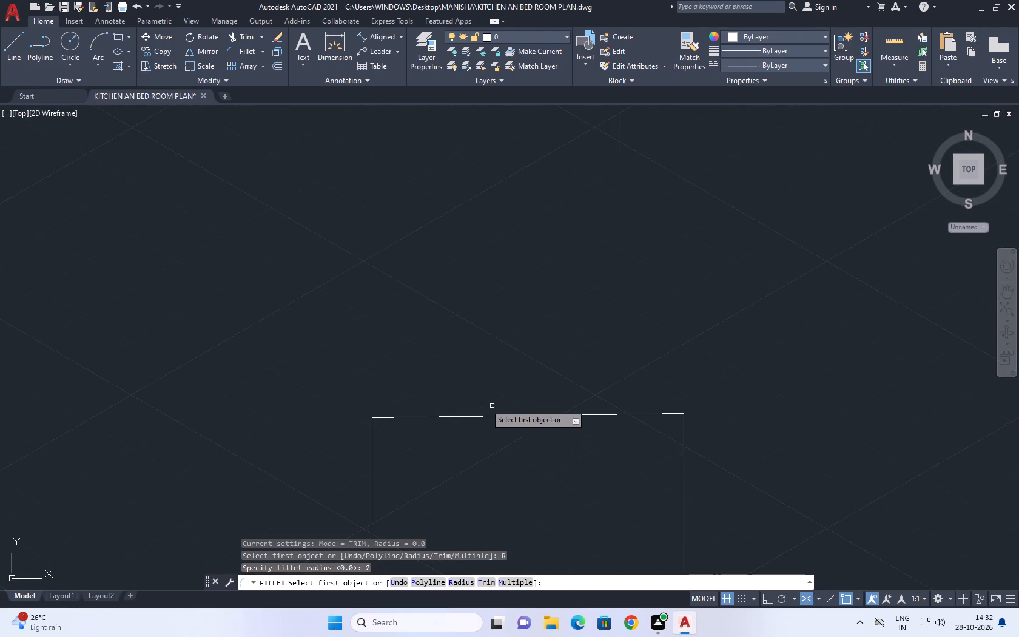
left_click(454, 416)
left_click(372, 443)
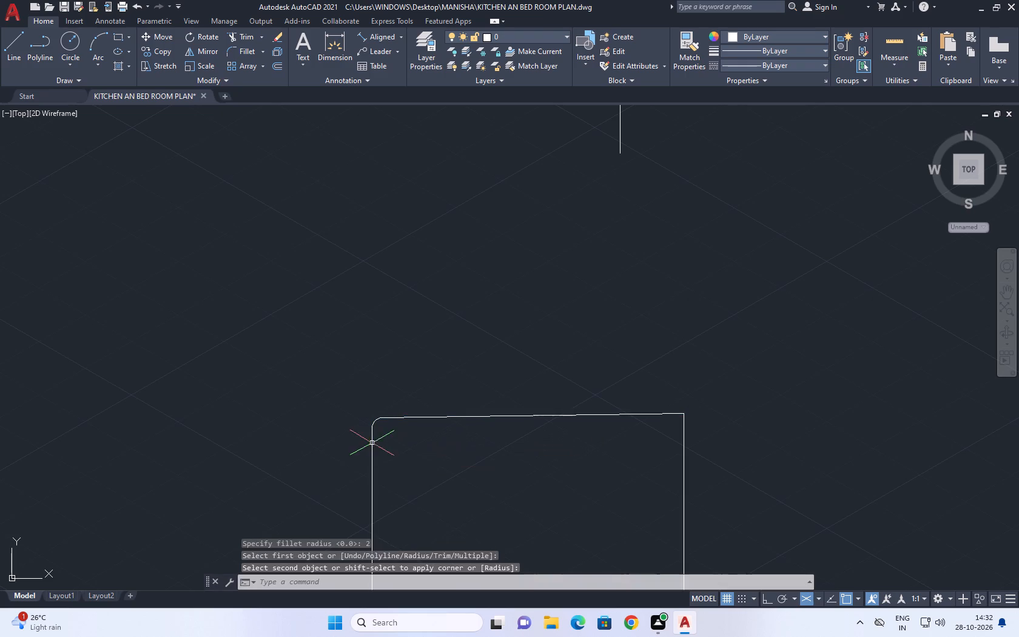
key("space")
left_click(654, 416)
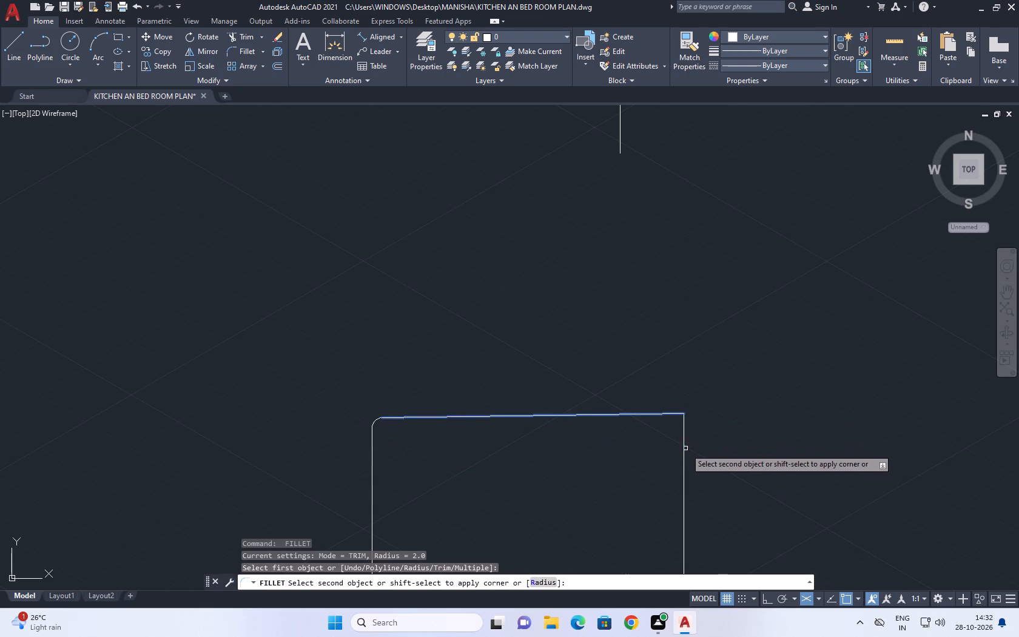
left_click(685, 449)
scroll(676, 429, "down", 5)
key("Escape")
Move the hanging vertical line so its lower end sits on the middle of the cylinder's top edge.
scroll(678, 414, "up", 2)
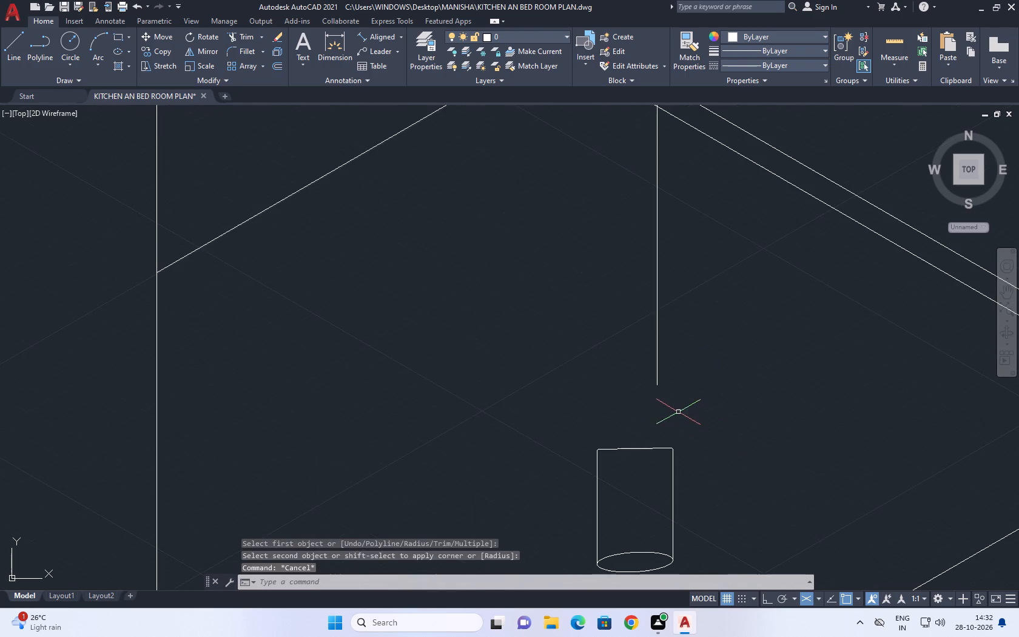
left_click_drag(686, 397, 679, 393)
left_click(643, 347)
middle_click_drag(642, 349, 685, 422)
type("M")
key("space")
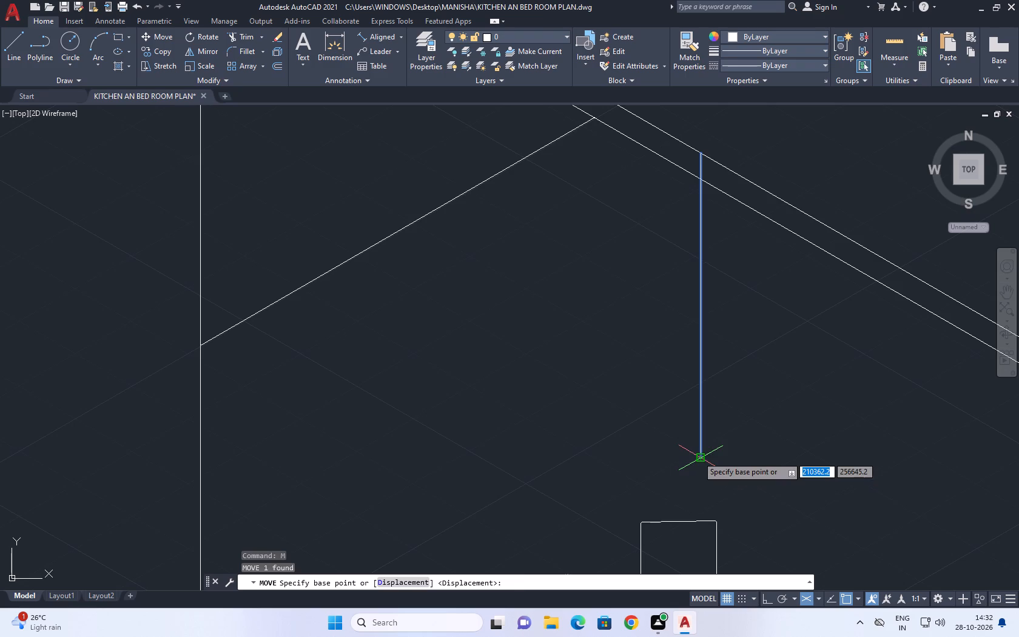
left_click(698, 456)
left_click(678, 519)
Copy the hanging line by 0.1 to each side.
left_click(679, 502)
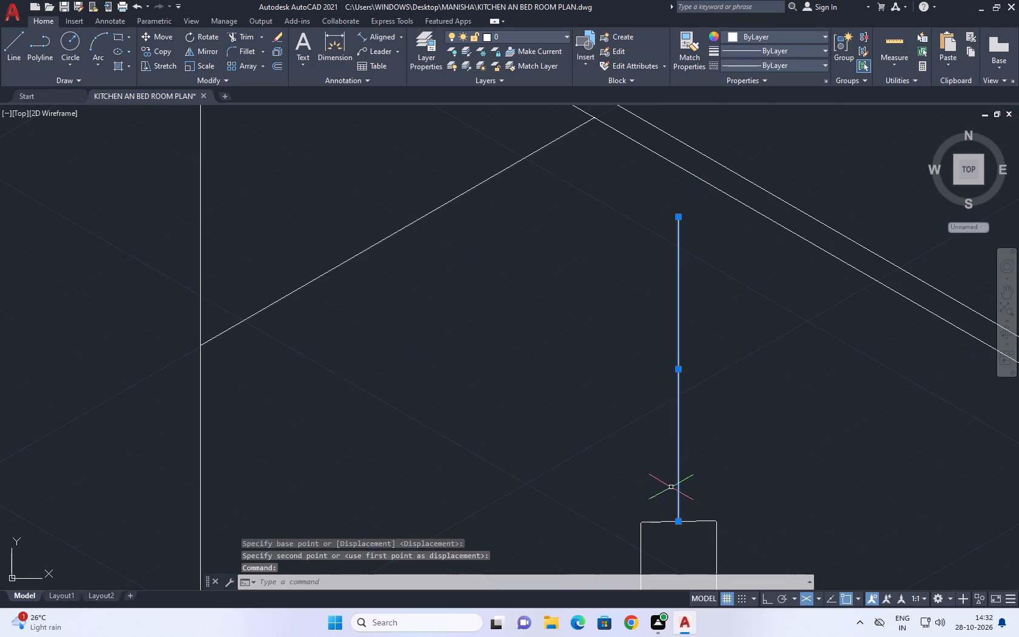
key("c")
type("O")
key("space")
left_click(704, 500)
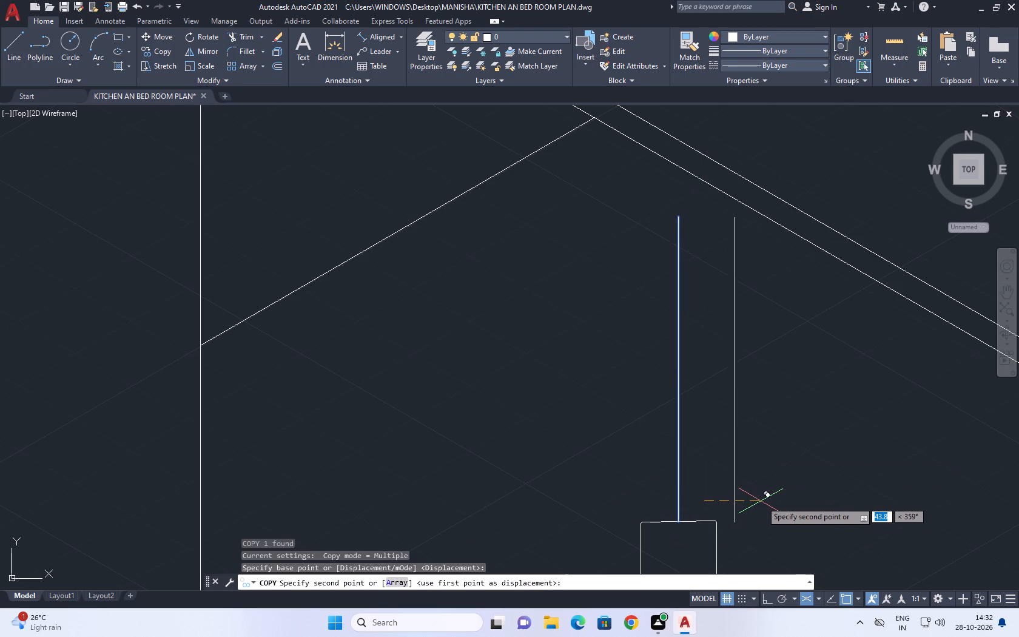
key("0")
key("period")
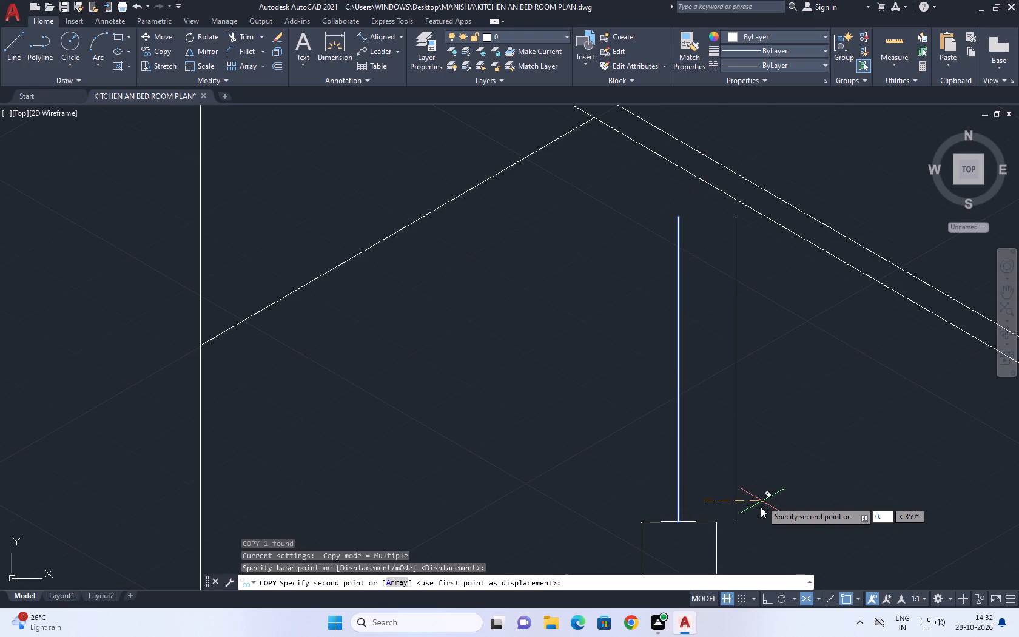
type("1")
key("space")
scroll(685, 508, "up", 4)
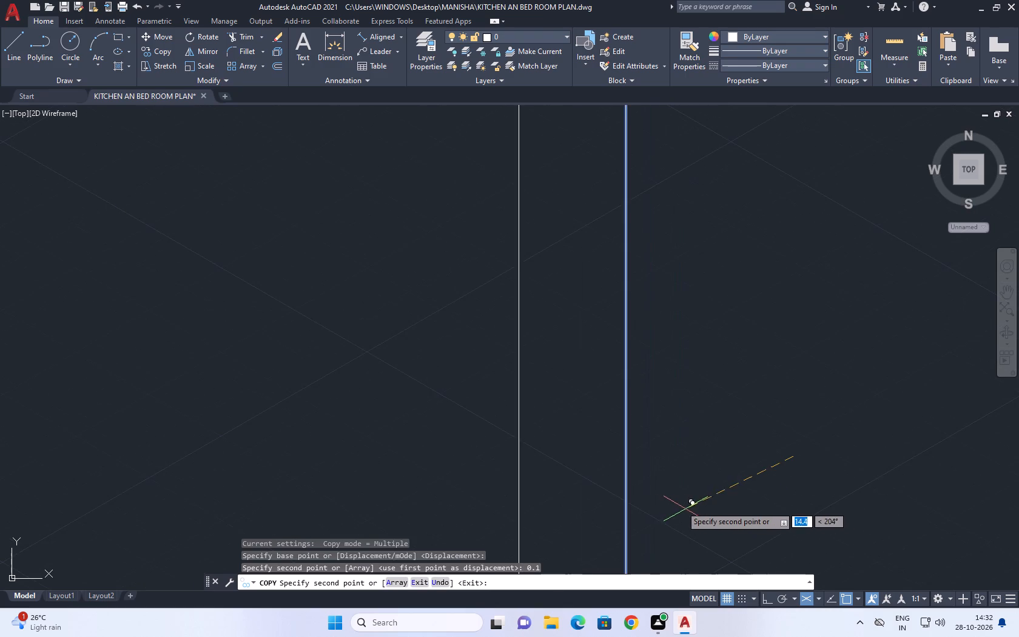
middle_click_drag(677, 426, 697, 340)
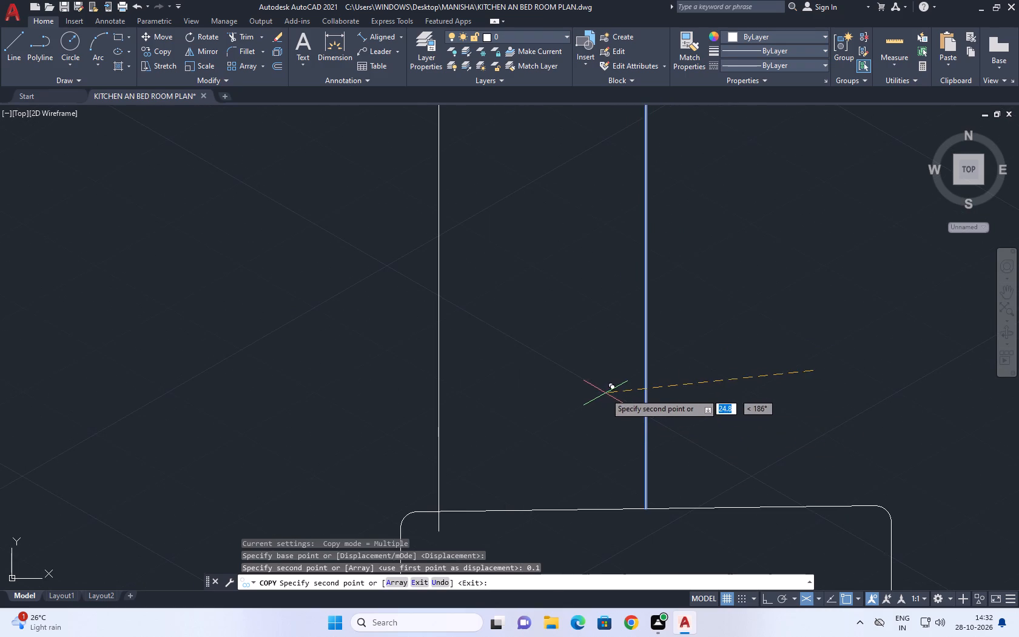
key("0")
key("period")
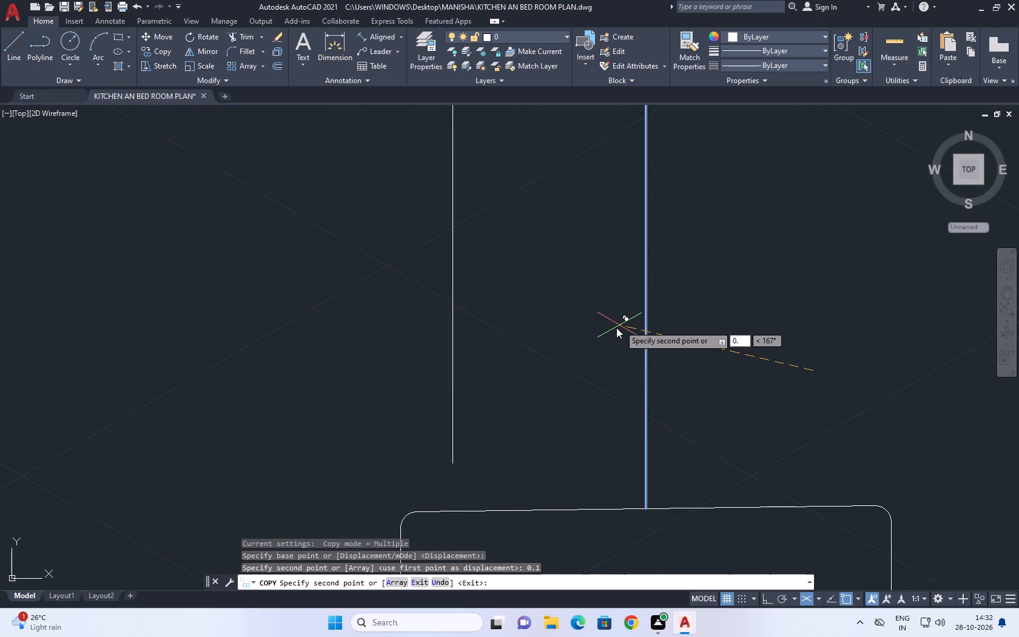
key("1")
key("space")
key("Escape")
Erase the original middle line between the two closely spaced copies.
scroll(654, 496, "up", 3)
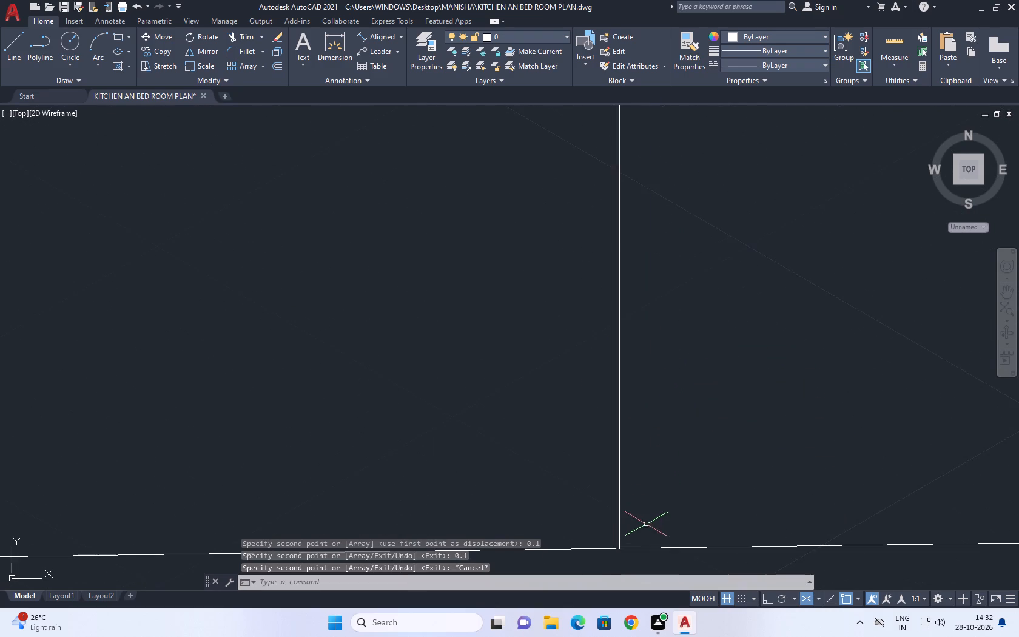
middle_click_drag(617, 537, 636, 391)
scroll(634, 403, "up", 4)
left_click_drag(627, 452, 620, 434)
left_click(597, 392)
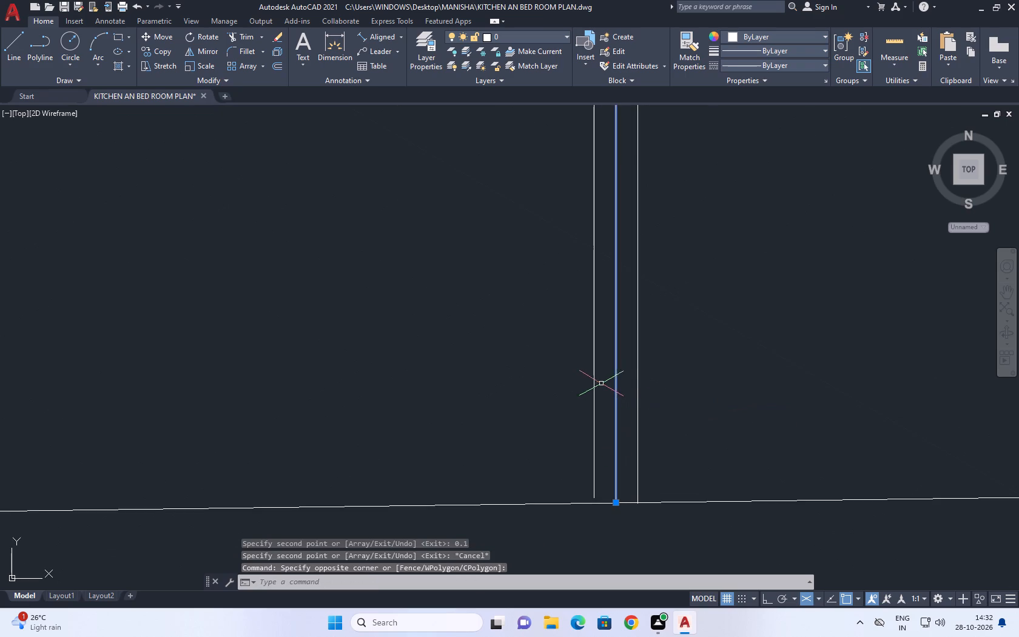
key("Delete")
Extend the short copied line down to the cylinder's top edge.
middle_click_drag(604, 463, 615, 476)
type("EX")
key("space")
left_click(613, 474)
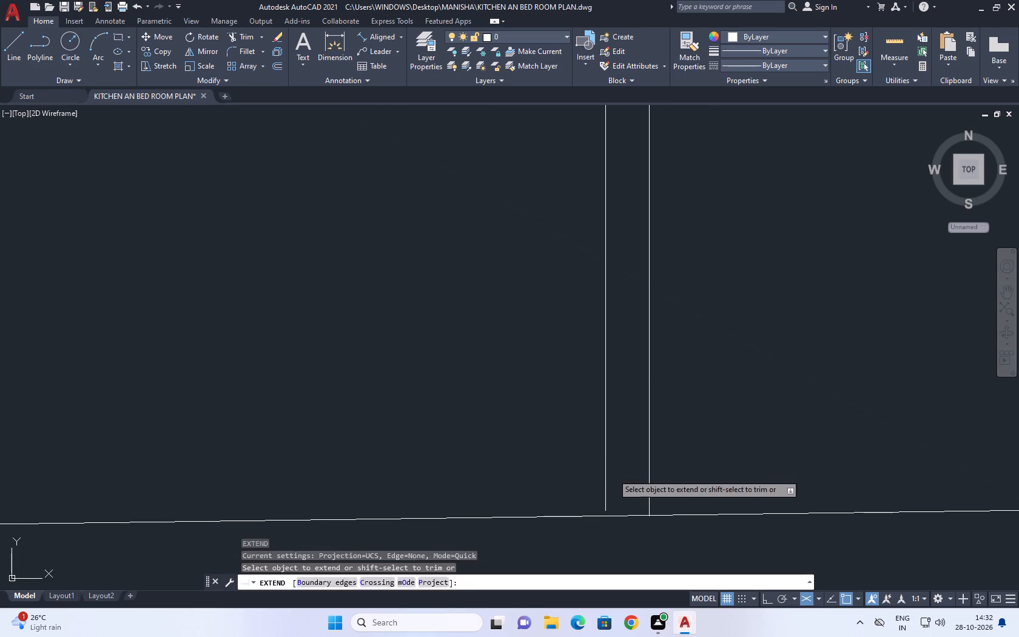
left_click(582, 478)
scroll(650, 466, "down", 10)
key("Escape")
Extend both hanging lines up to the lower edge of the overhead panel.
middle_click_drag(723, 315, 723, 360)
scroll(723, 360, "down", 2)
middle_click_drag(722, 309, 712, 550)
middle_click_drag(725, 294, 676, 457)
scroll(684, 390, "down", 2)
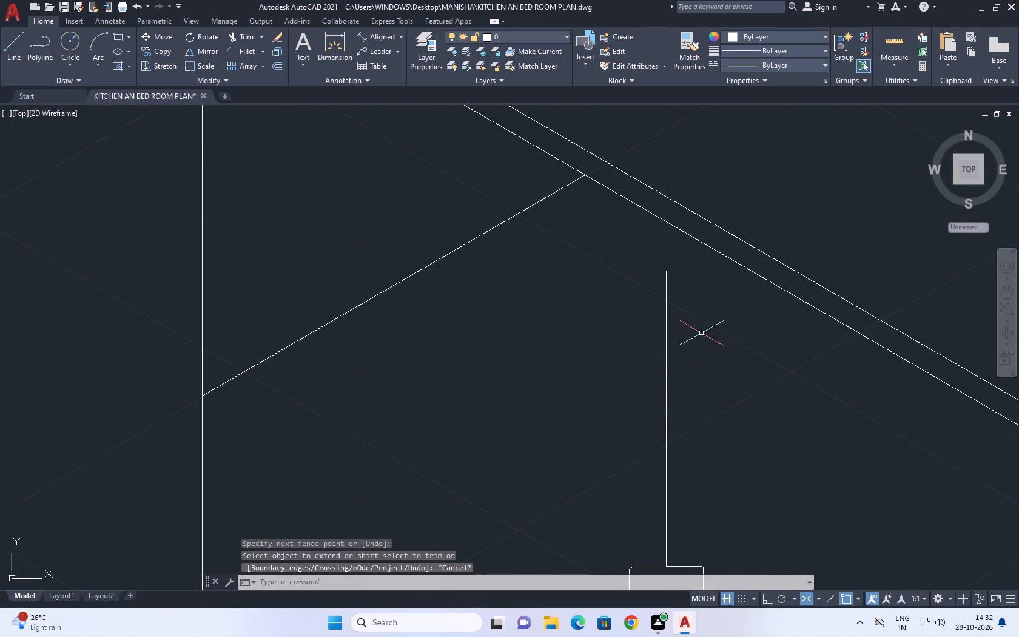
middle_click_drag(613, 400, 657, 402)
scroll(713, 318, "up", 4)
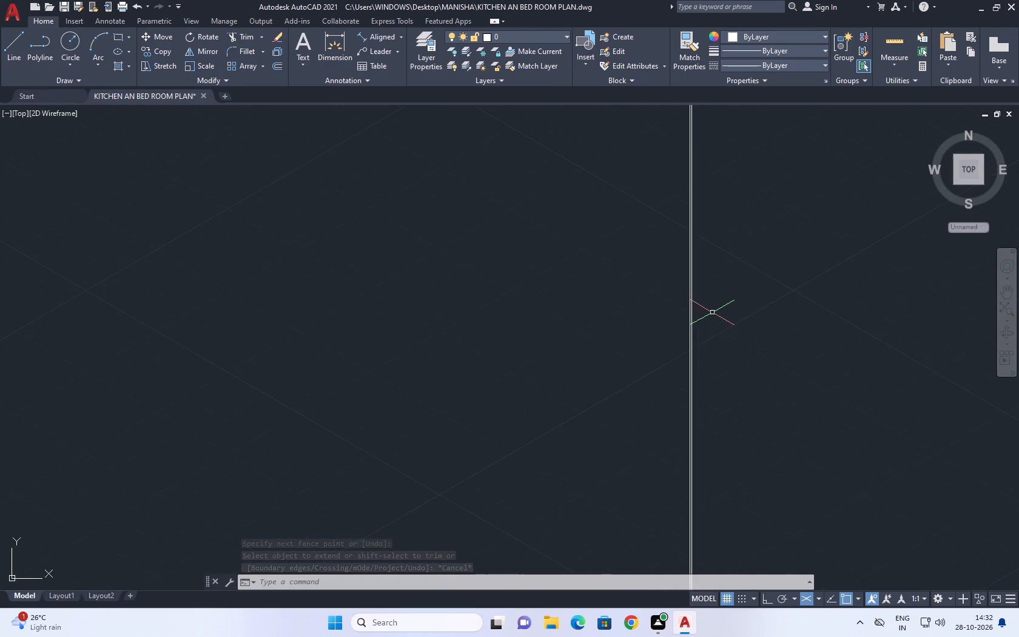
scroll(712, 312, "down", 6)
type("EX")
key("space")
left_click(753, 345)
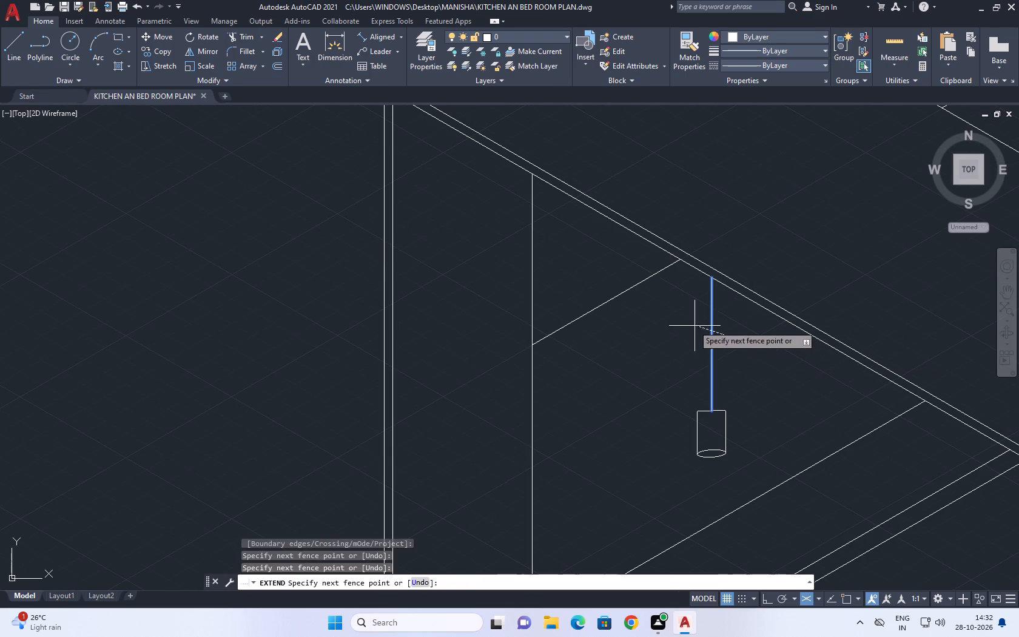
left_click(690, 325)
key("Escape")
Copy one of the paired hanging lines by 1 to each side.
scroll(713, 423, "up", 8)
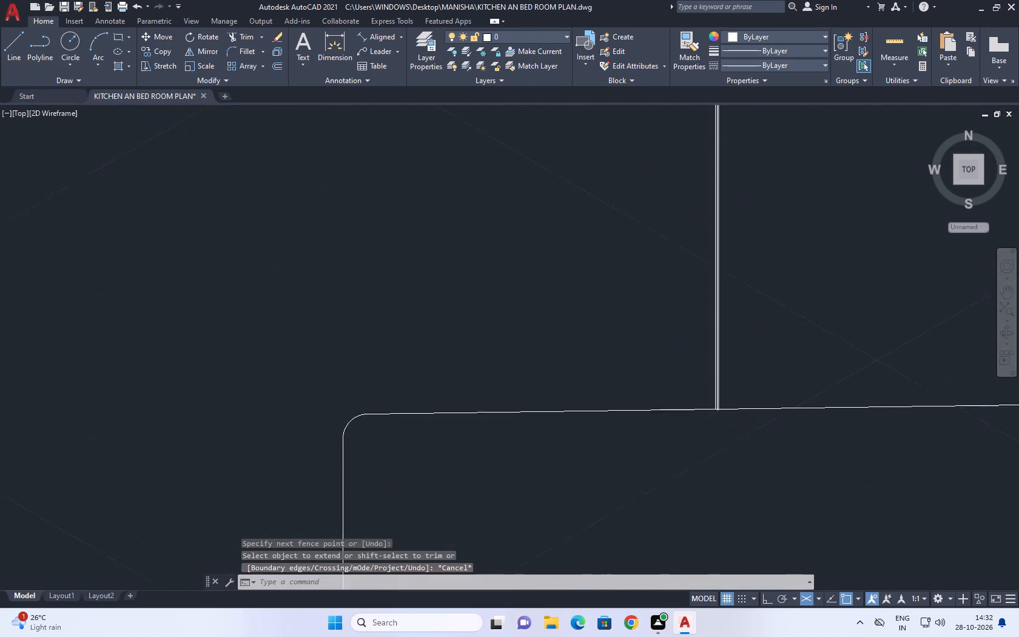
scroll(718, 406, "up", 2)
left_click(716, 391)
left_click(710, 379)
scroll(517, 383, "down", 5)
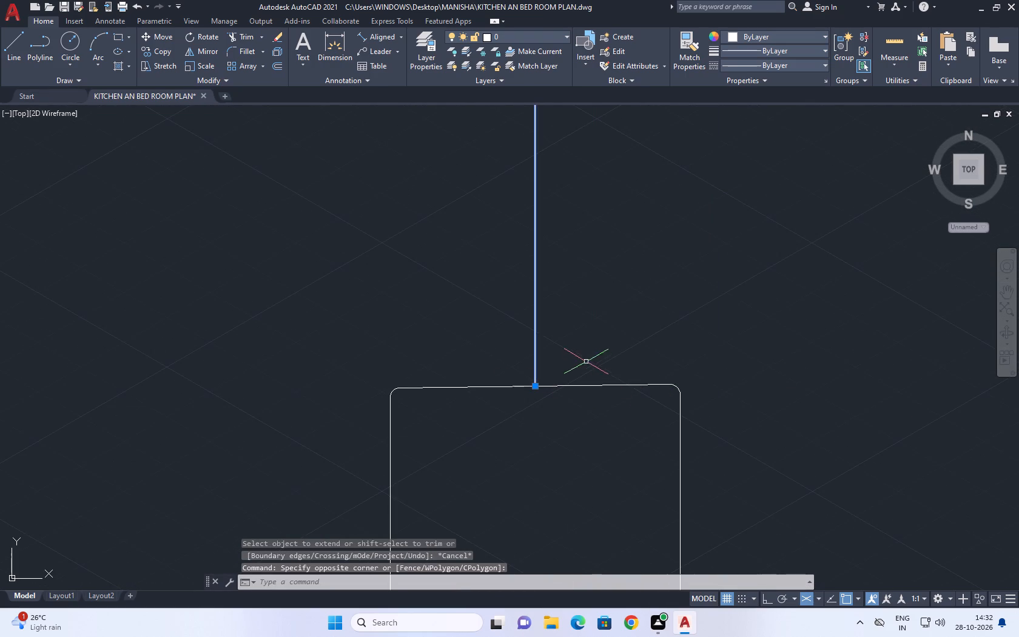
middle_click_drag(590, 366, 600, 388)
key("c")
key("o")
key("space")
left_click_drag(604, 385, 613, 385)
type("1")
key("space")
scroll(579, 404, "up", 1)
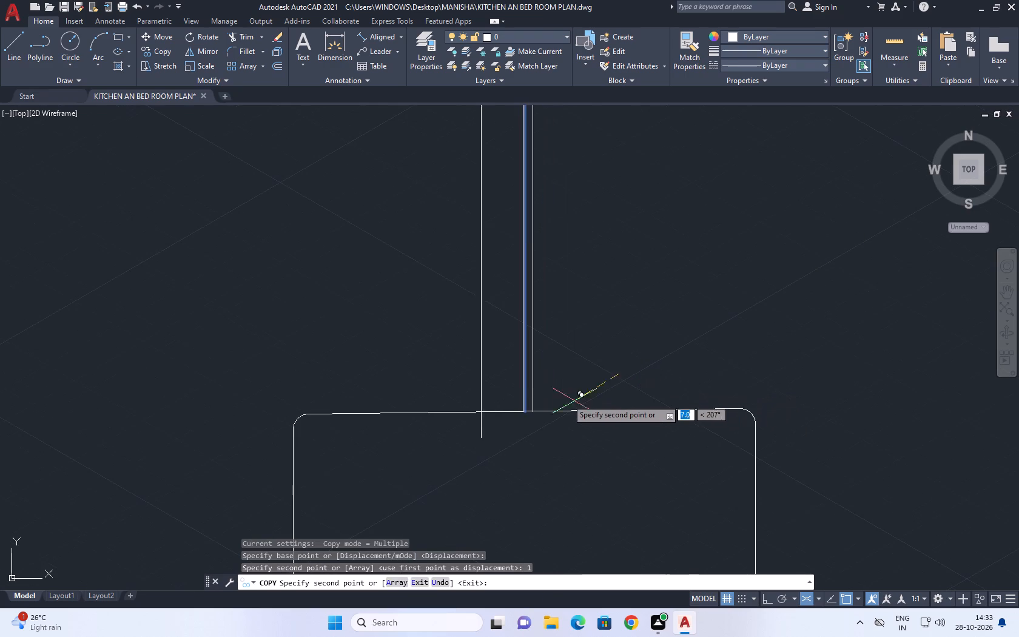
type("1")
key("space")
key("Escape")
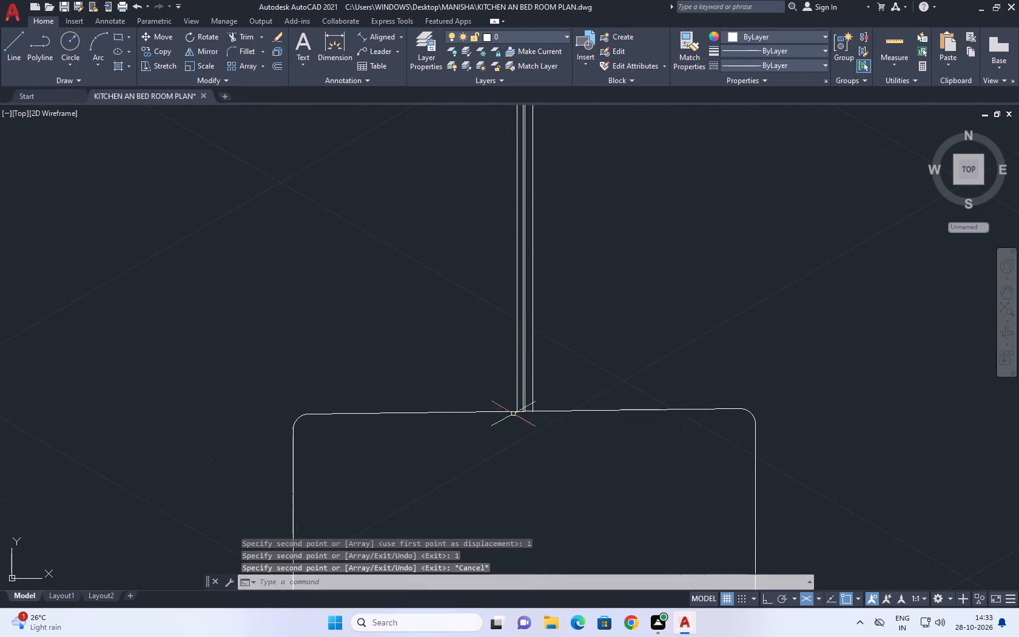
Trim the ends of the two outer hanging lines that project below the cylinder's top edge.
scroll(513, 406, "up", 3)
scroll(580, 419, "up", 3)
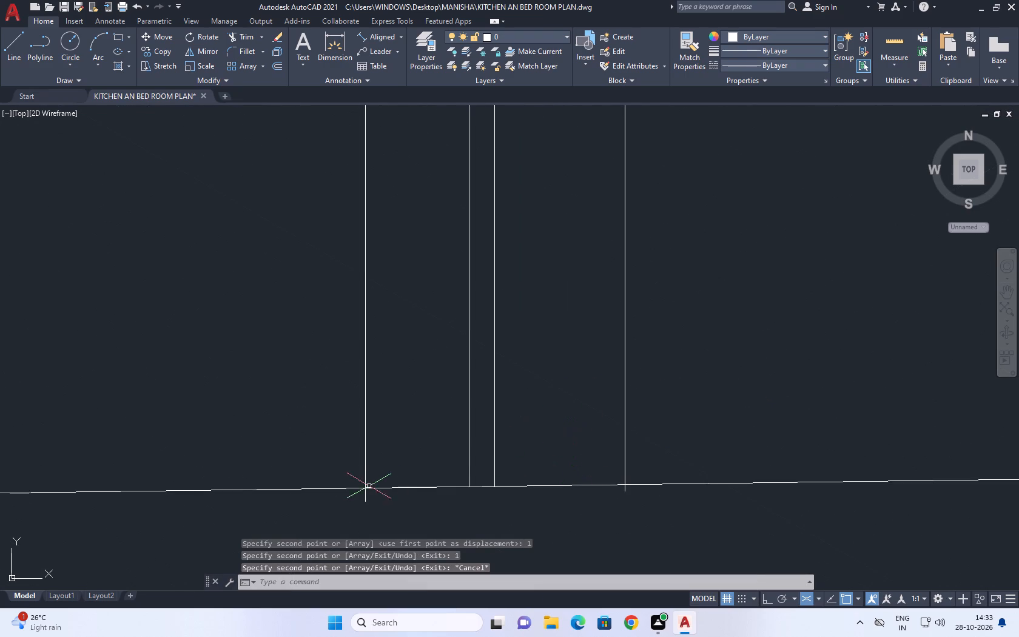
middle_click_drag(369, 486, 434, 480)
scroll(432, 481, "up", 1)
type("TR")
key("space")
middle_click_drag(465, 516, 499, 448)
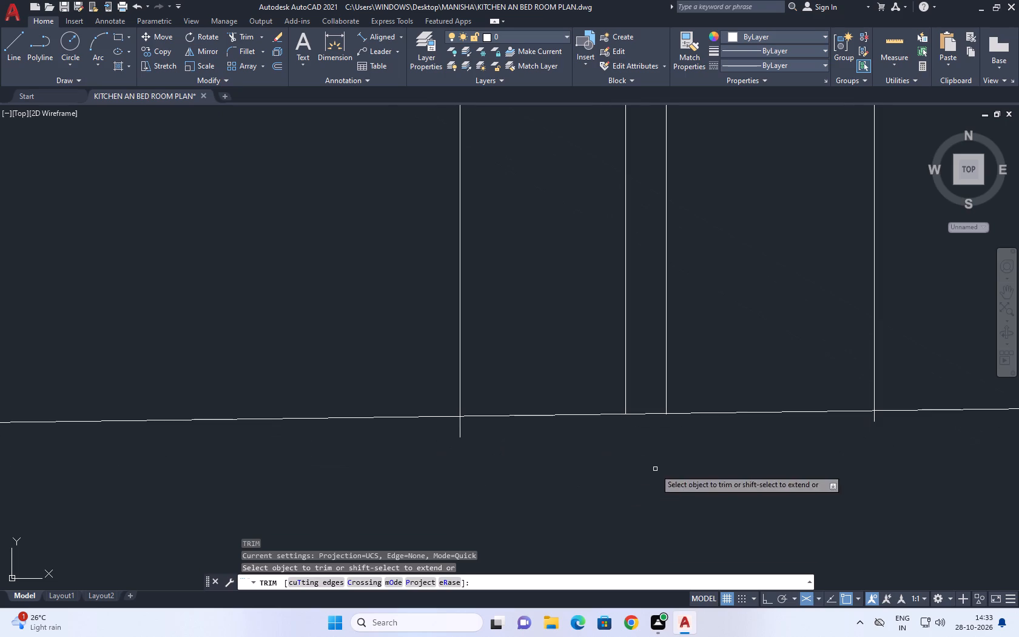
left_click(879, 419)
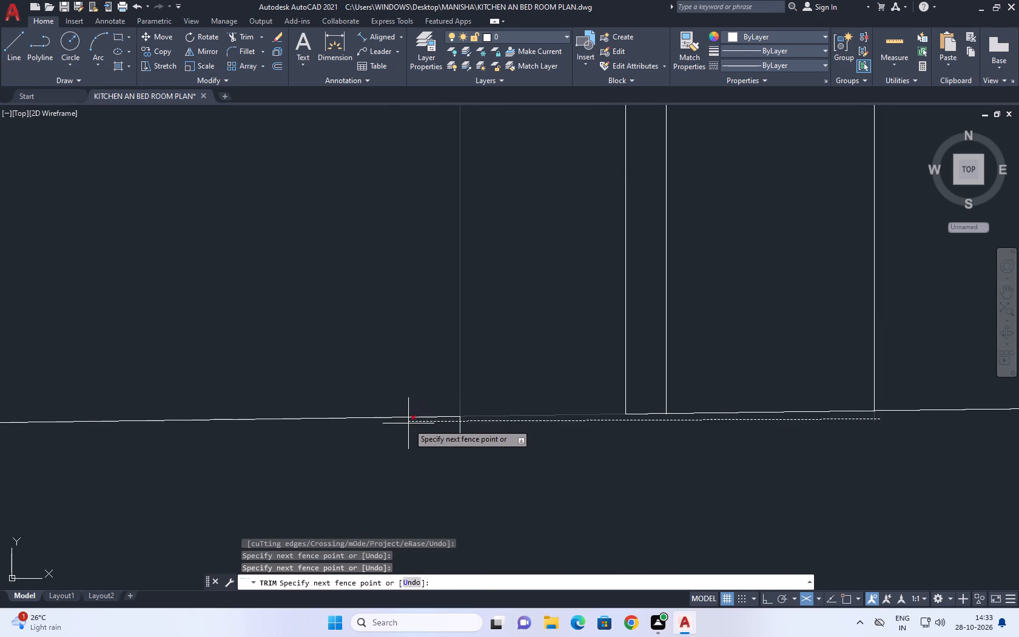
left_click(412, 432)
key("Escape")
Erase the two inner hanging lines, leaving only the outer pair.
middle_click_drag(581, 400, 524, 502)
middle_click(524, 502)
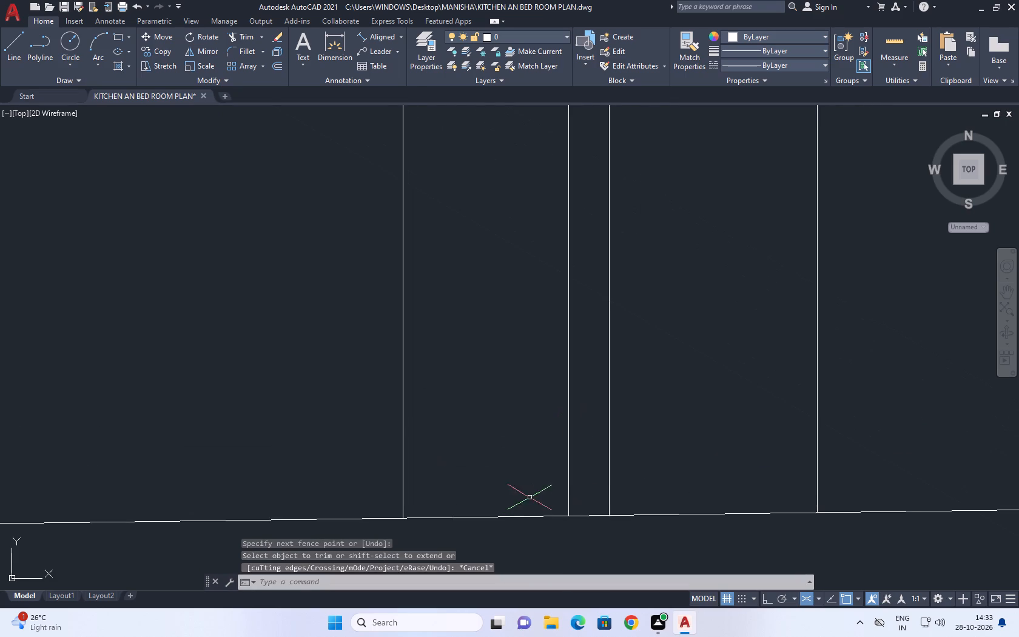
scroll(584, 475, "down", 10)
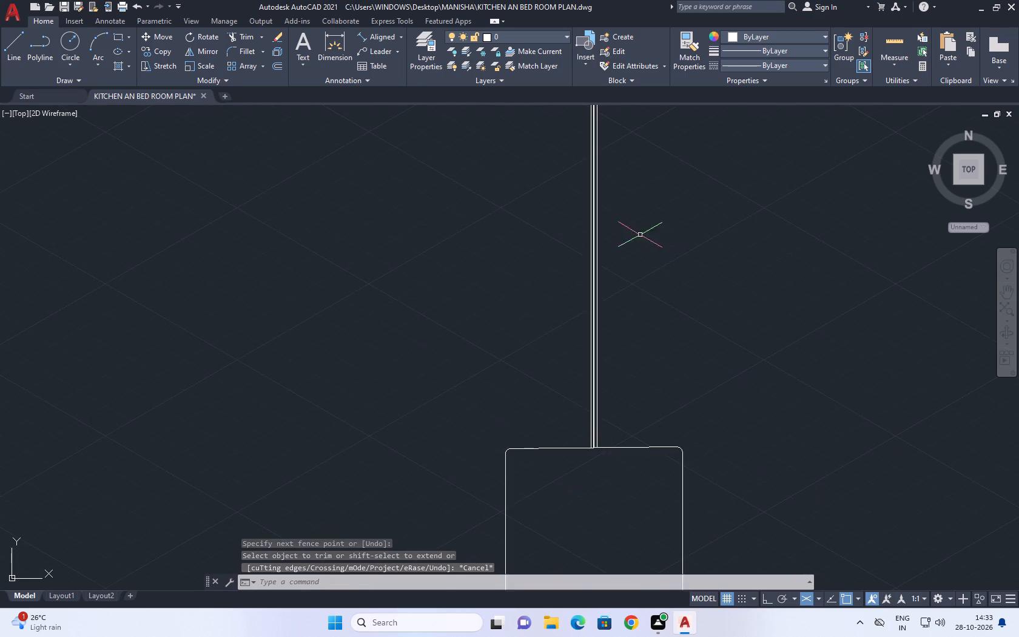
scroll(637, 242, "down", 2)
scroll(618, 330, "up", 4)
scroll(607, 266, "up", 4)
left_click(657, 269)
left_click(602, 300)
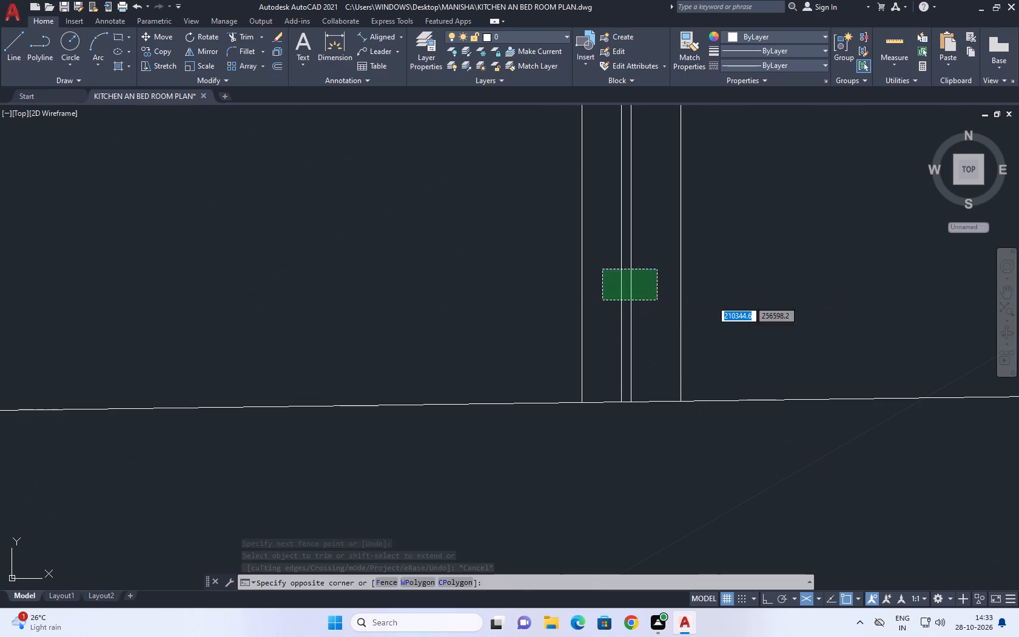
key("Delete")
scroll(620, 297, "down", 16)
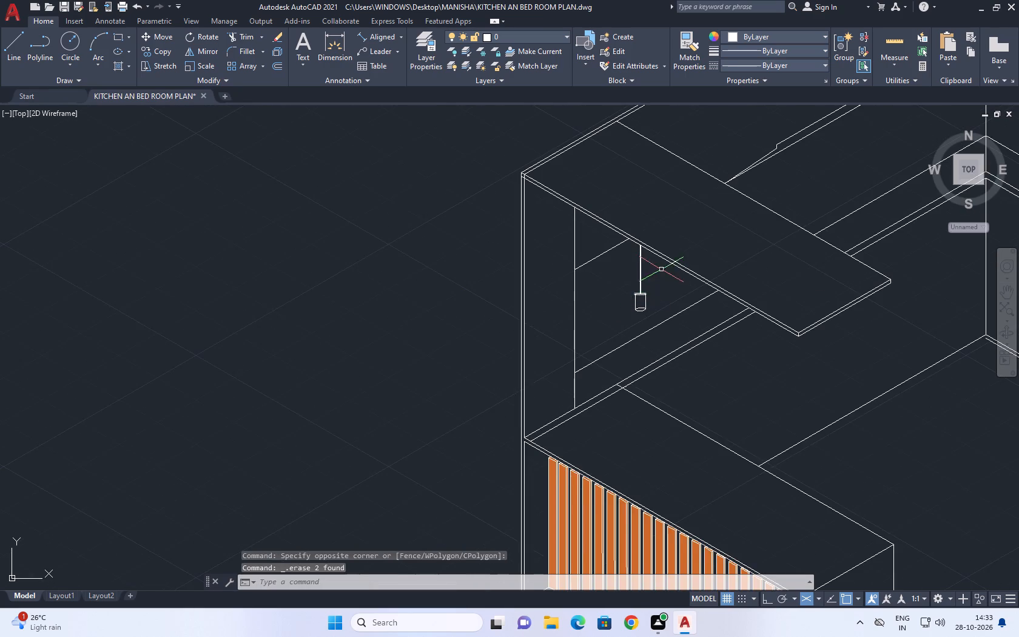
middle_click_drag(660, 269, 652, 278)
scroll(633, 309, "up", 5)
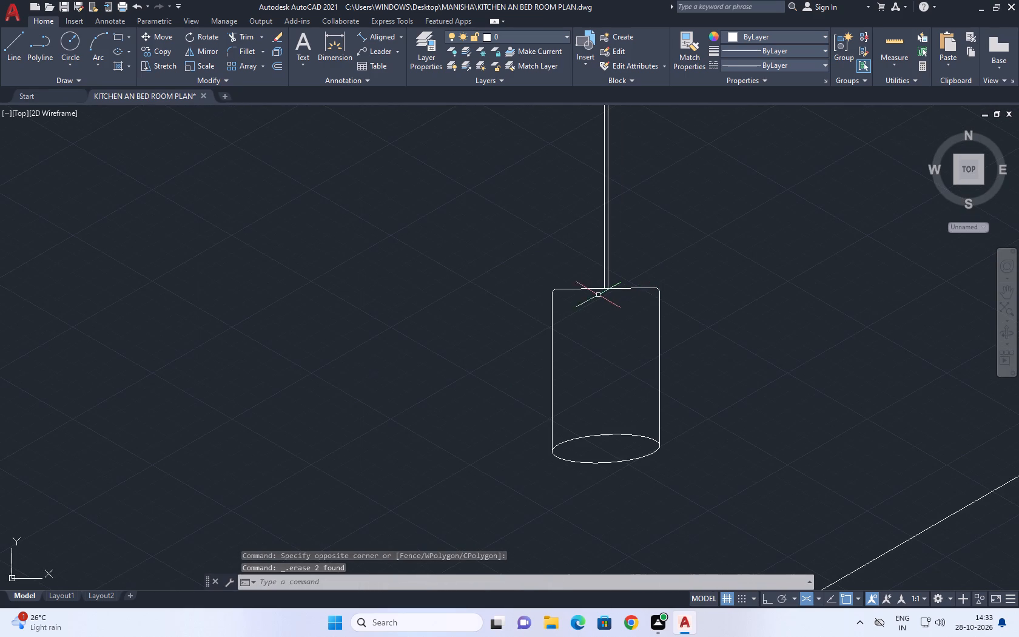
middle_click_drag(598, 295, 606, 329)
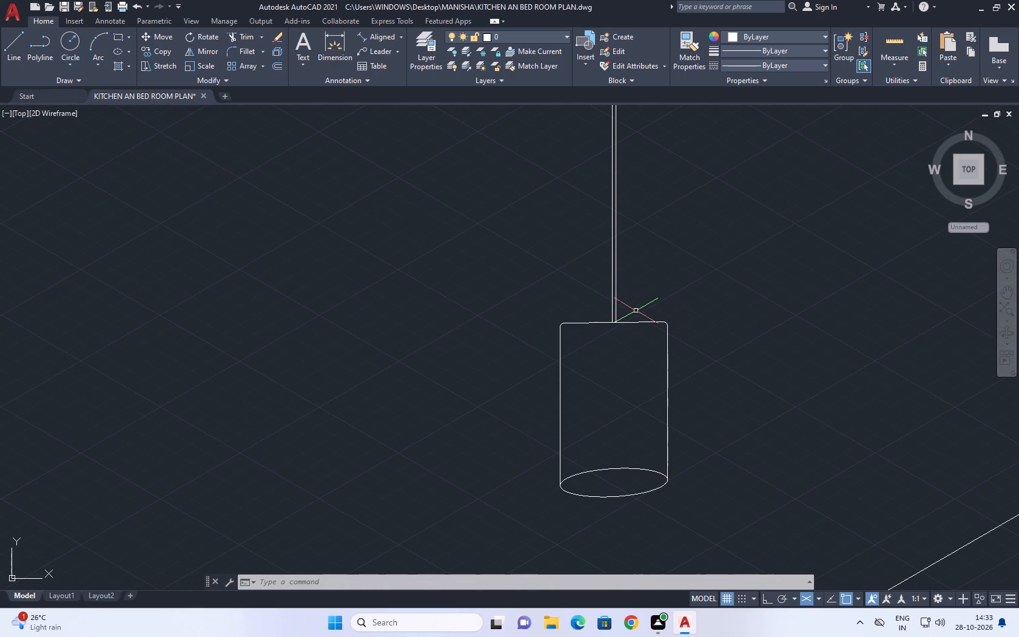
Draw a shallow three-point arc rising from the cylinder's top edge across the foot of the two hanging lines.
key("a")
key("space")
scroll(590, 318, "up", 2)
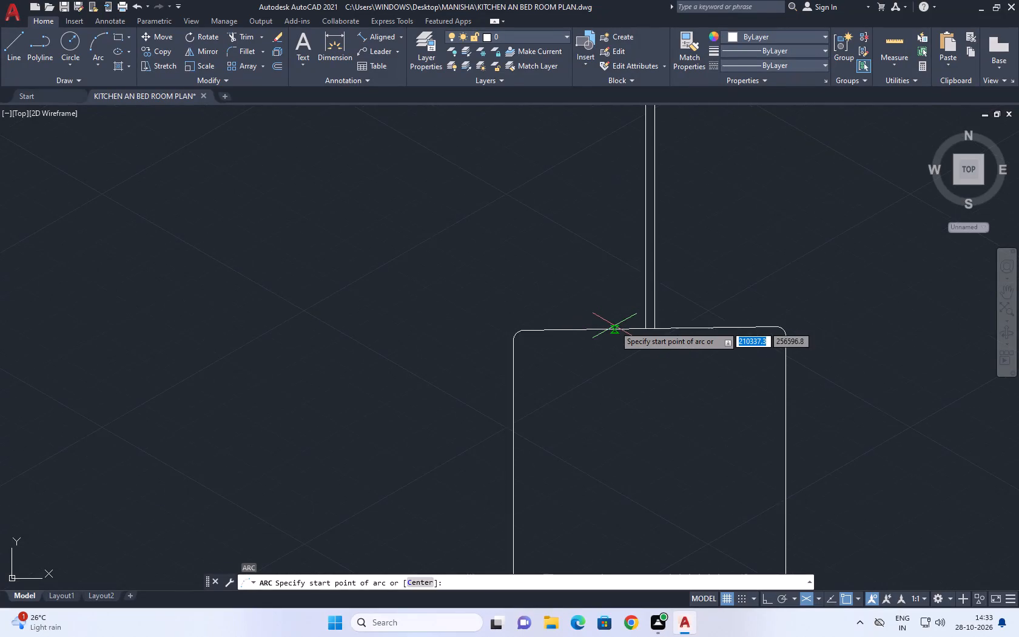
scroll(614, 326, "up", 1)
left_click(601, 330)
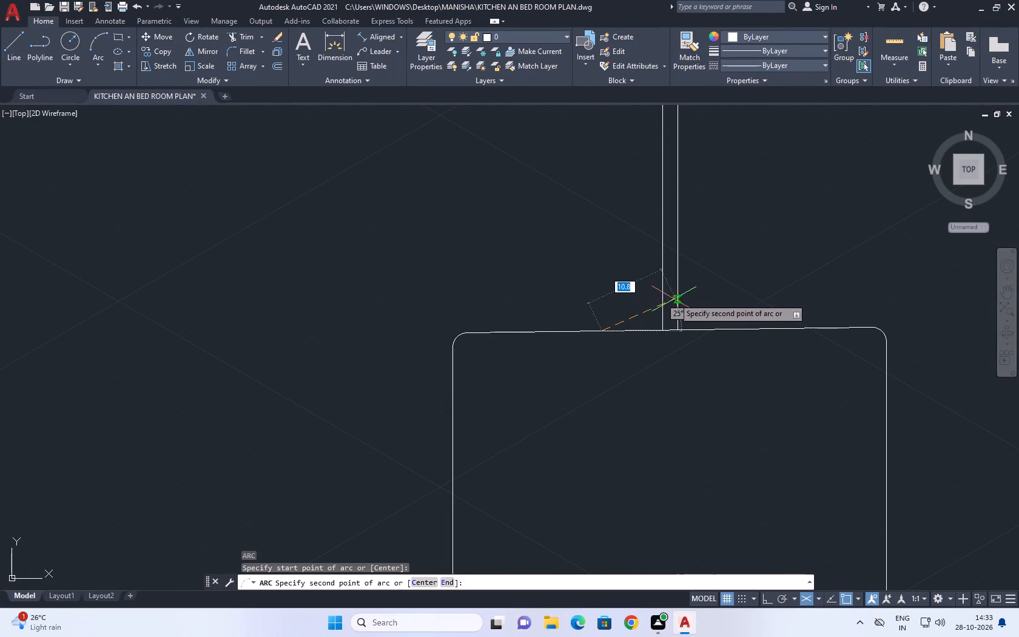
left_click(676, 305)
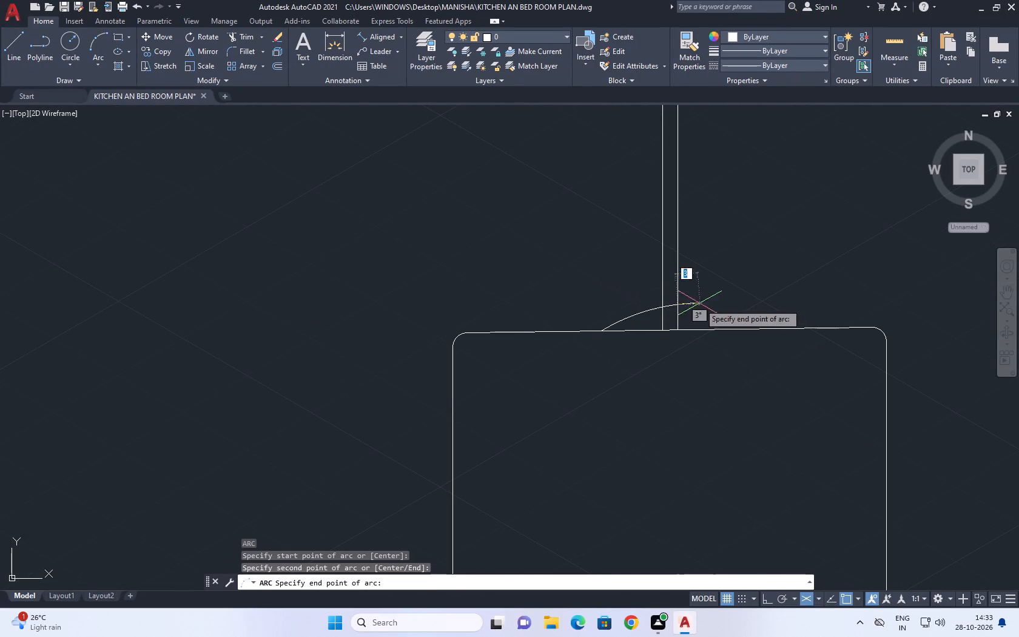
left_click(724, 326)
scroll(652, 312, "up", 3)
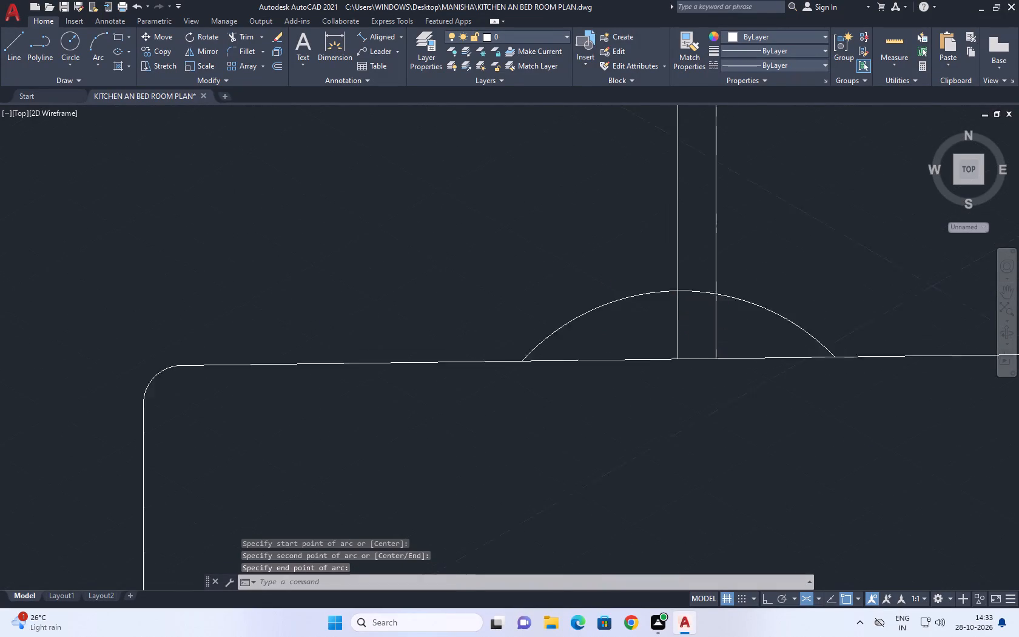
Move the arc by its midpoint onto the cylinder's top edge, midway between the two hanging lines.
left_click(708, 275)
left_click(704, 285)
middle_click_drag(722, 267, 688, 265)
key("m")
key("space")
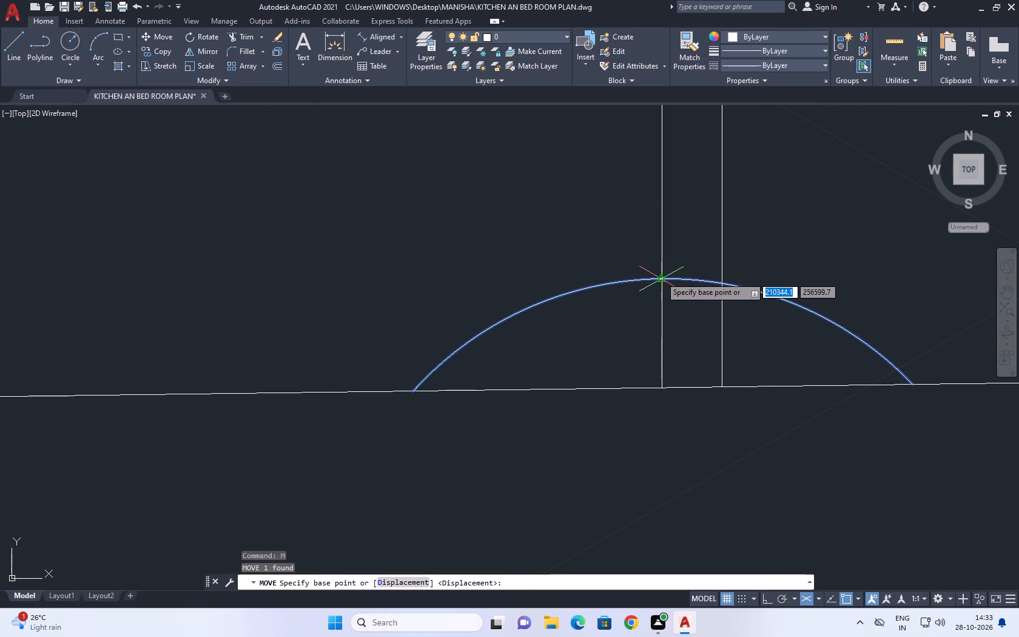
left_click(661, 277)
left_click(692, 386)
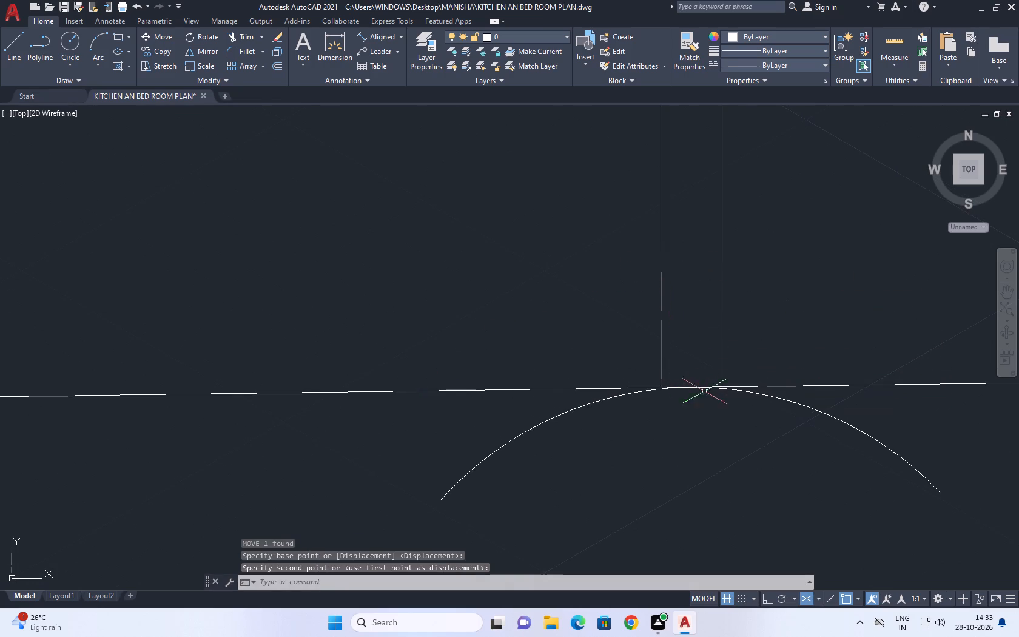
Move the arc about 3.6 straight up so that its ends rest on the cylinder's top edge.
left_click(813, 412)
left_click(795, 411)
left_click(792, 399)
left_click(767, 415)
middle_click_drag(785, 421, 746, 403)
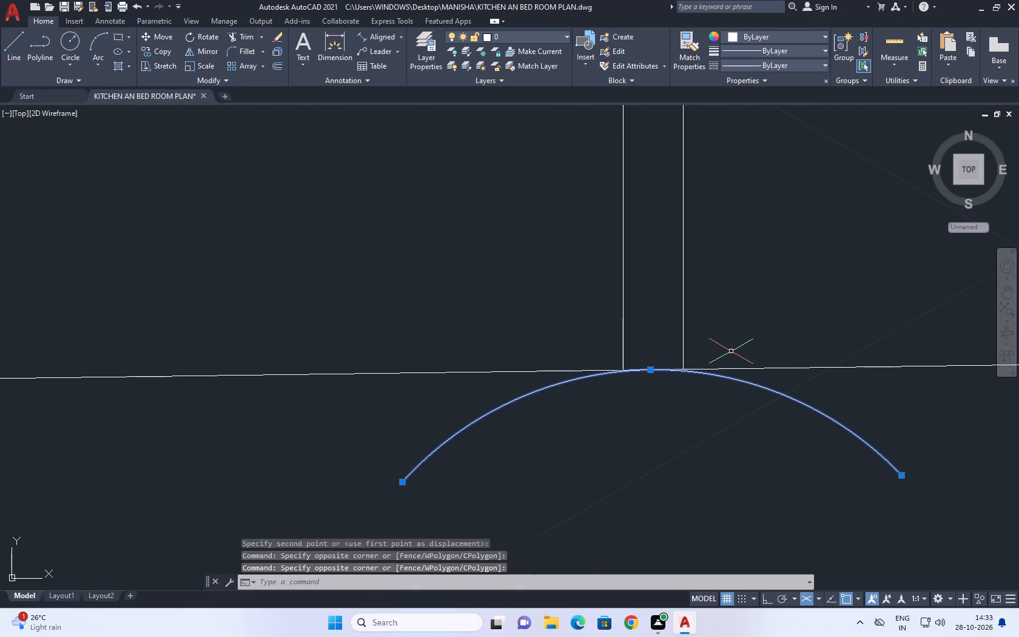
type("M")
key("space")
left_click(903, 477)
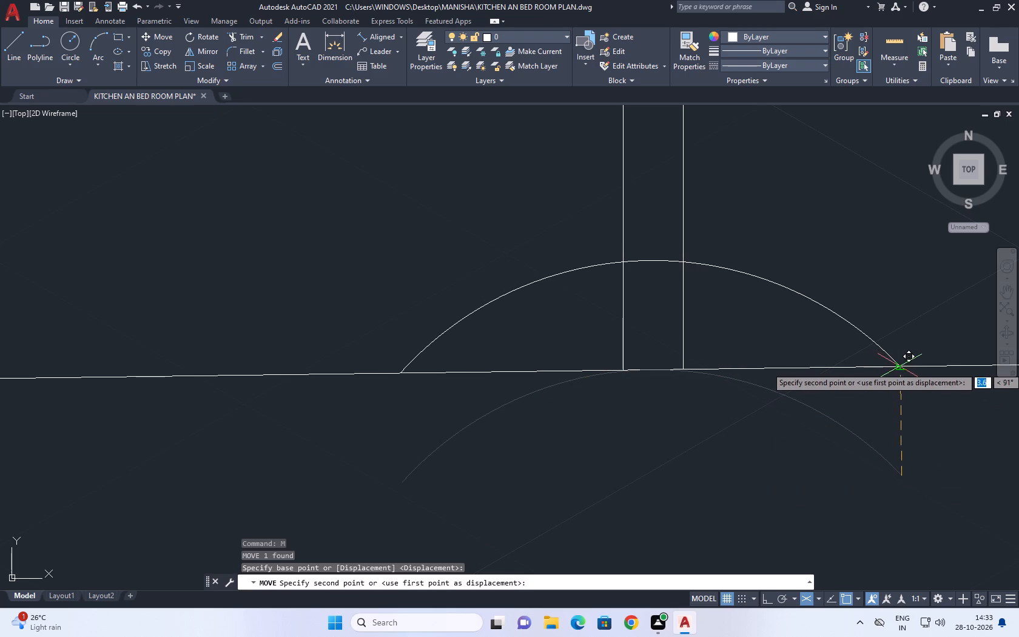
left_click(899, 367)
Copy the arc a short distance straight down to form a second, inner arc.
left_click(829, 300)
left_click(791, 314)
middle_click_drag(747, 257, 688, 343)
key("c")
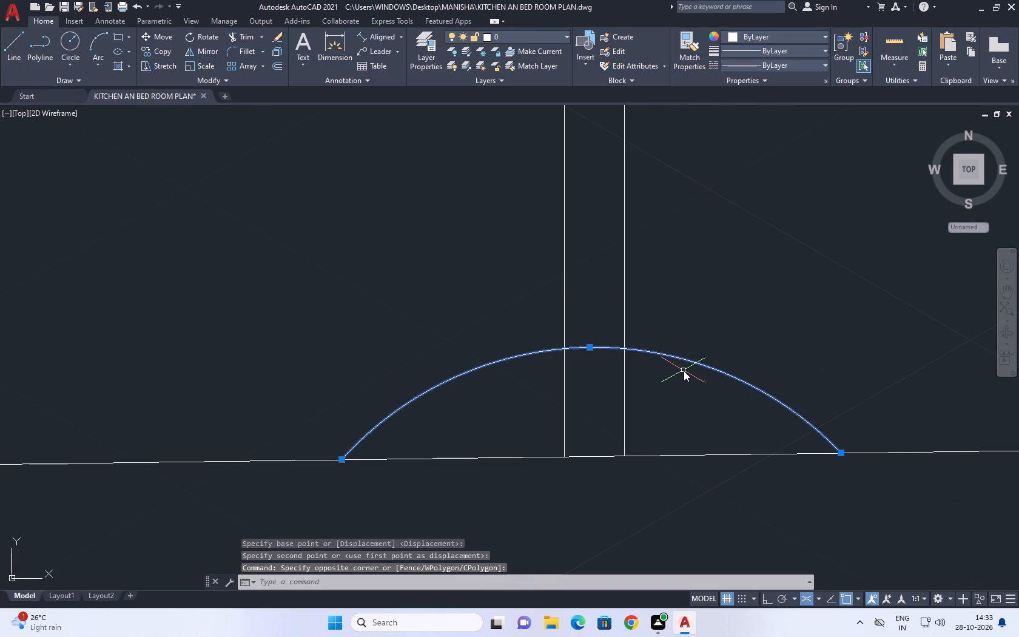
key("o")
key("space")
left_click(697, 376)
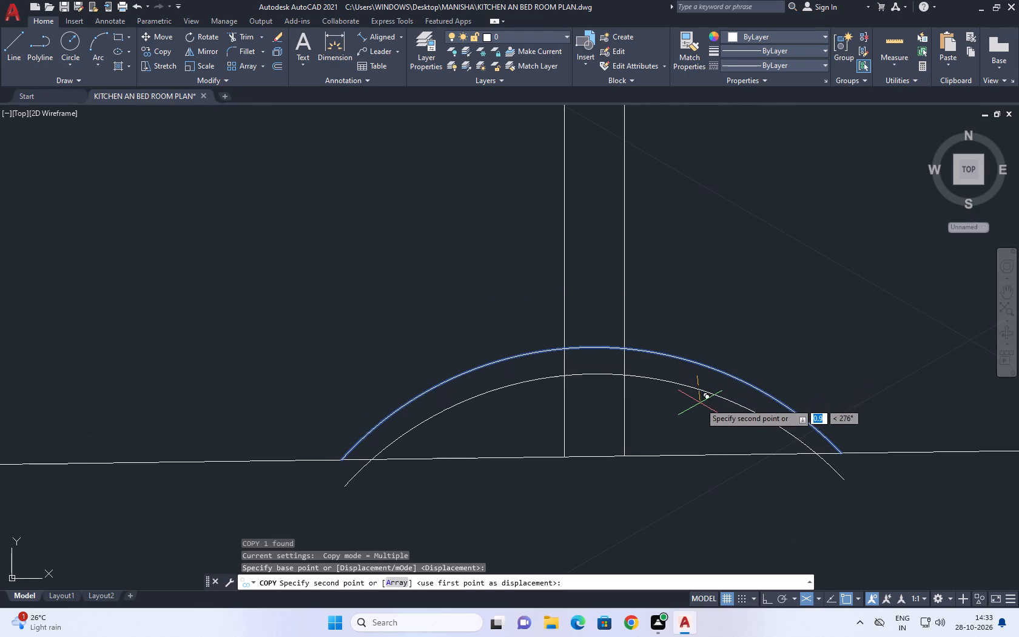
left_click(698, 397)
key("Escape")
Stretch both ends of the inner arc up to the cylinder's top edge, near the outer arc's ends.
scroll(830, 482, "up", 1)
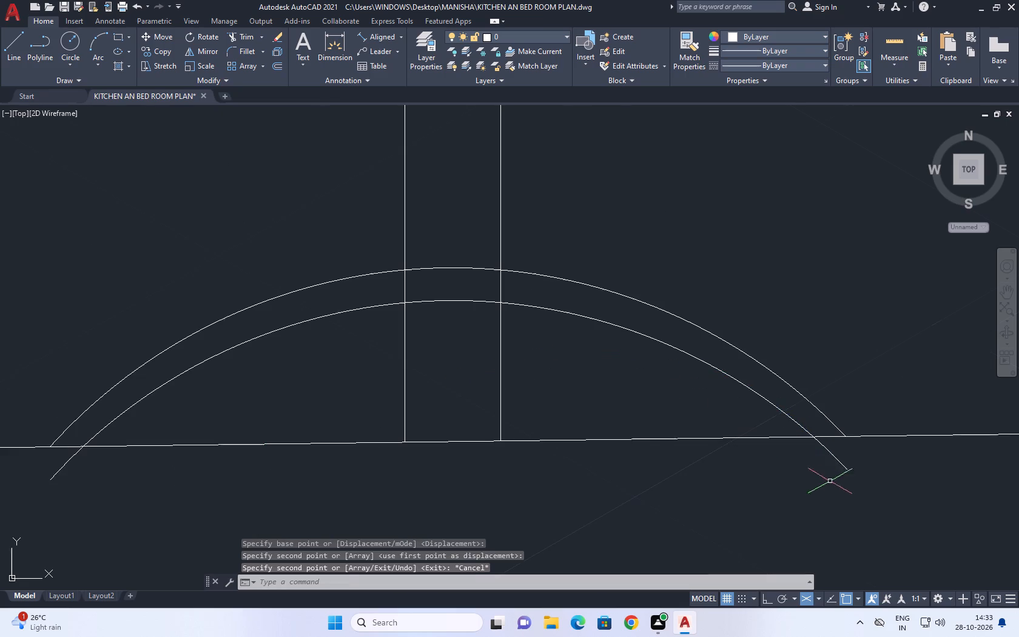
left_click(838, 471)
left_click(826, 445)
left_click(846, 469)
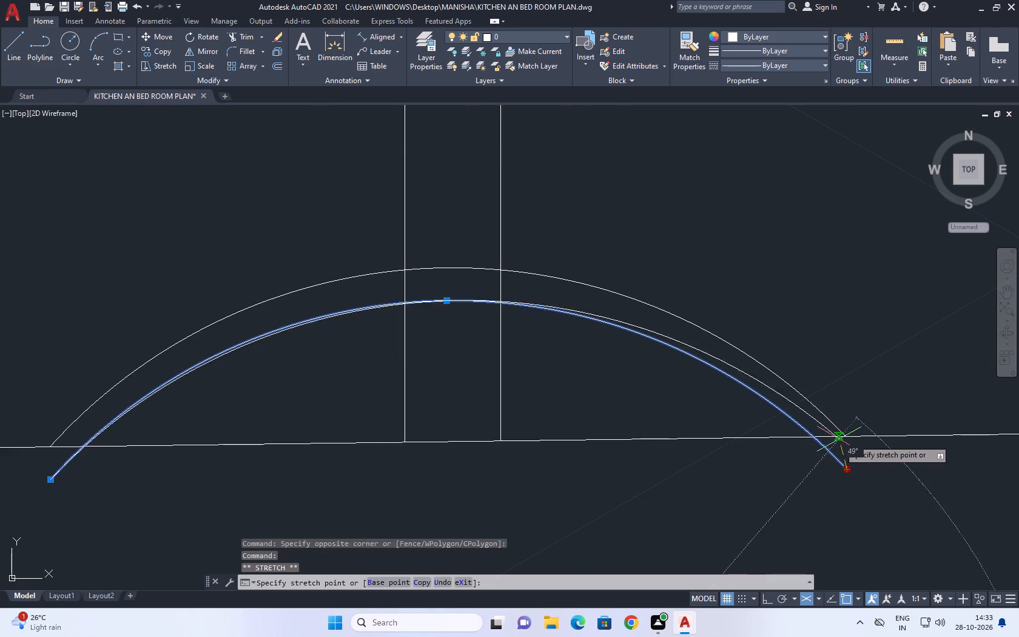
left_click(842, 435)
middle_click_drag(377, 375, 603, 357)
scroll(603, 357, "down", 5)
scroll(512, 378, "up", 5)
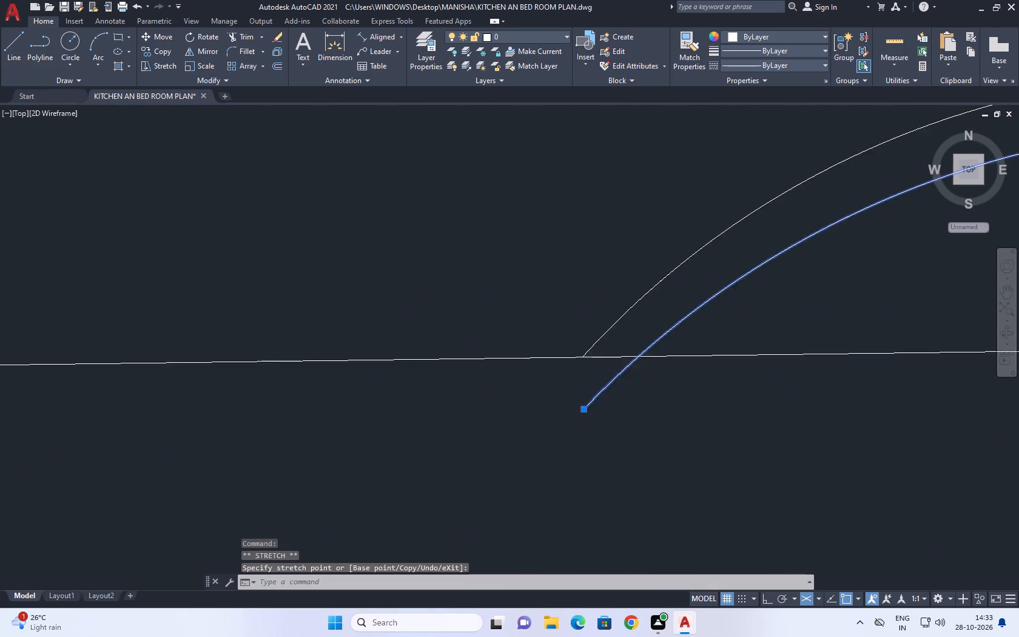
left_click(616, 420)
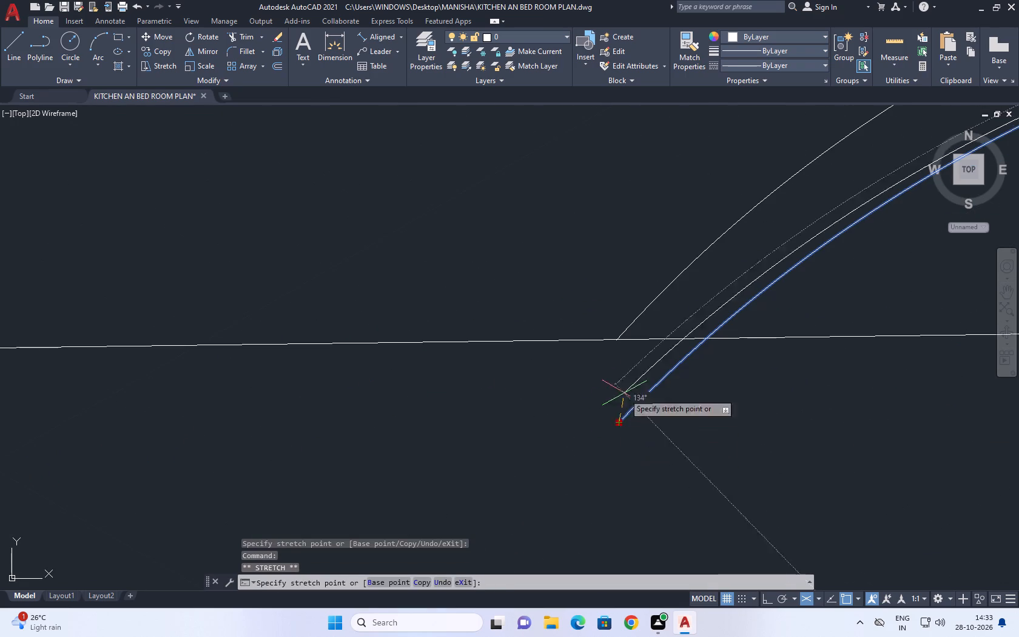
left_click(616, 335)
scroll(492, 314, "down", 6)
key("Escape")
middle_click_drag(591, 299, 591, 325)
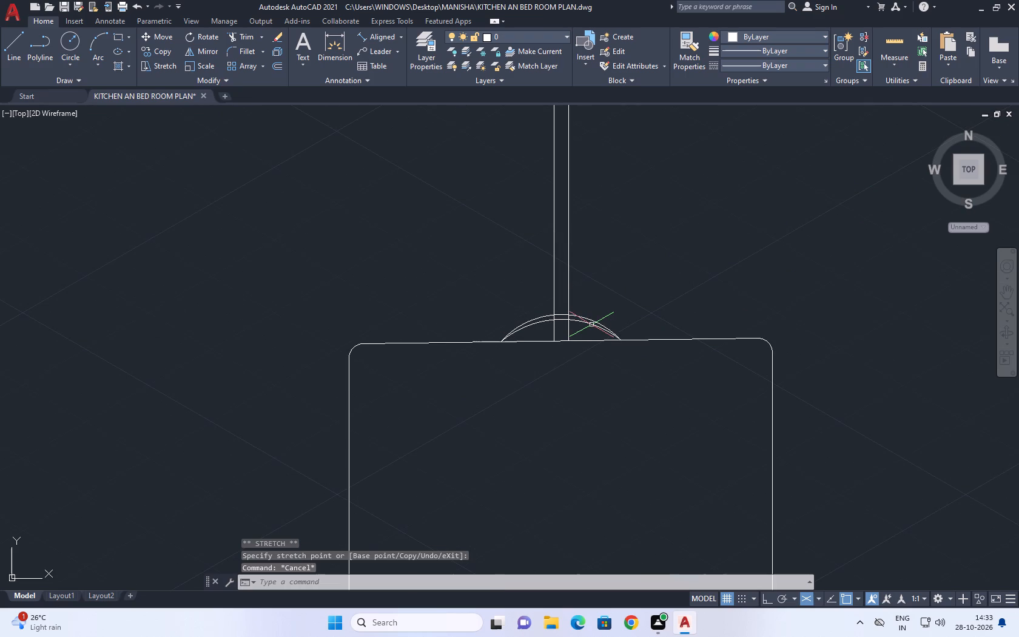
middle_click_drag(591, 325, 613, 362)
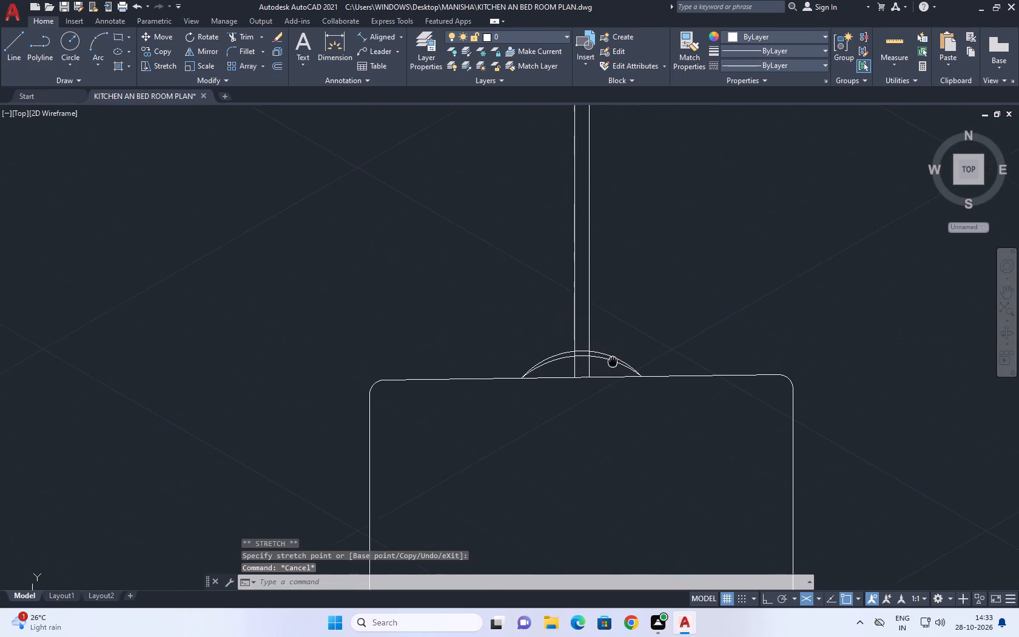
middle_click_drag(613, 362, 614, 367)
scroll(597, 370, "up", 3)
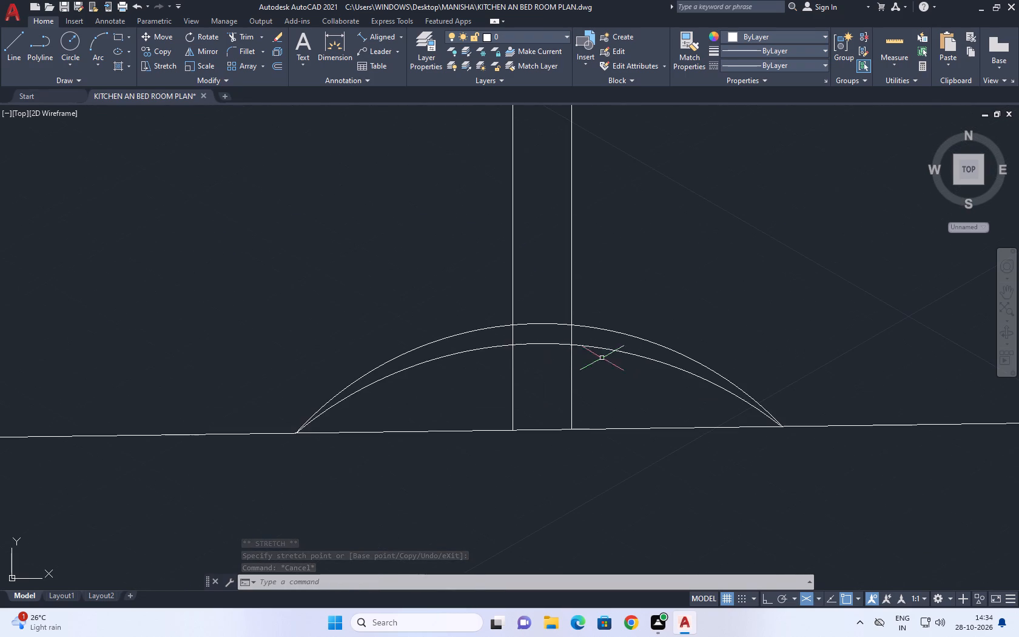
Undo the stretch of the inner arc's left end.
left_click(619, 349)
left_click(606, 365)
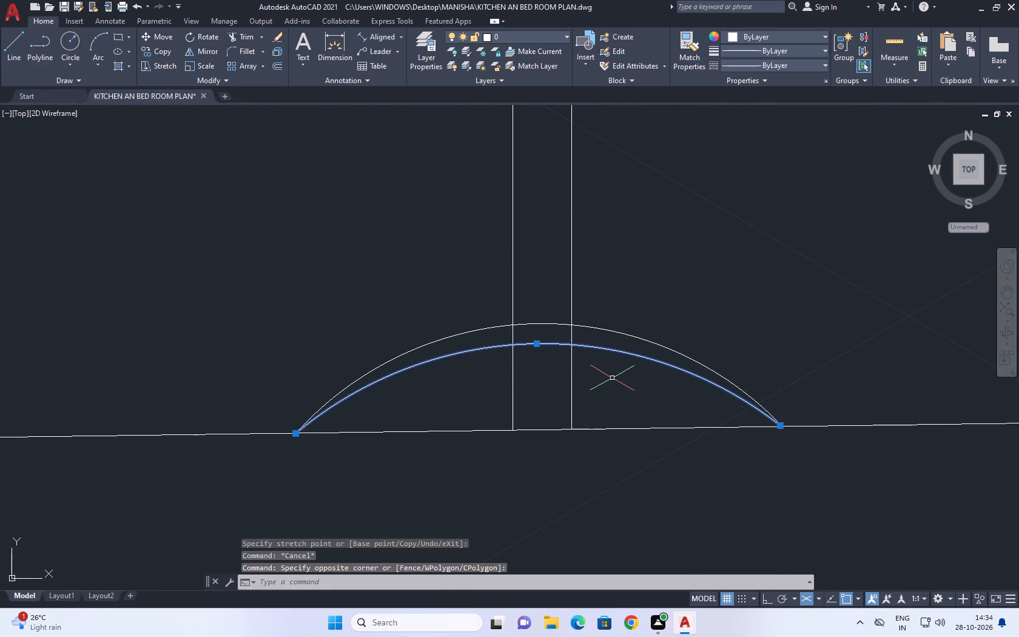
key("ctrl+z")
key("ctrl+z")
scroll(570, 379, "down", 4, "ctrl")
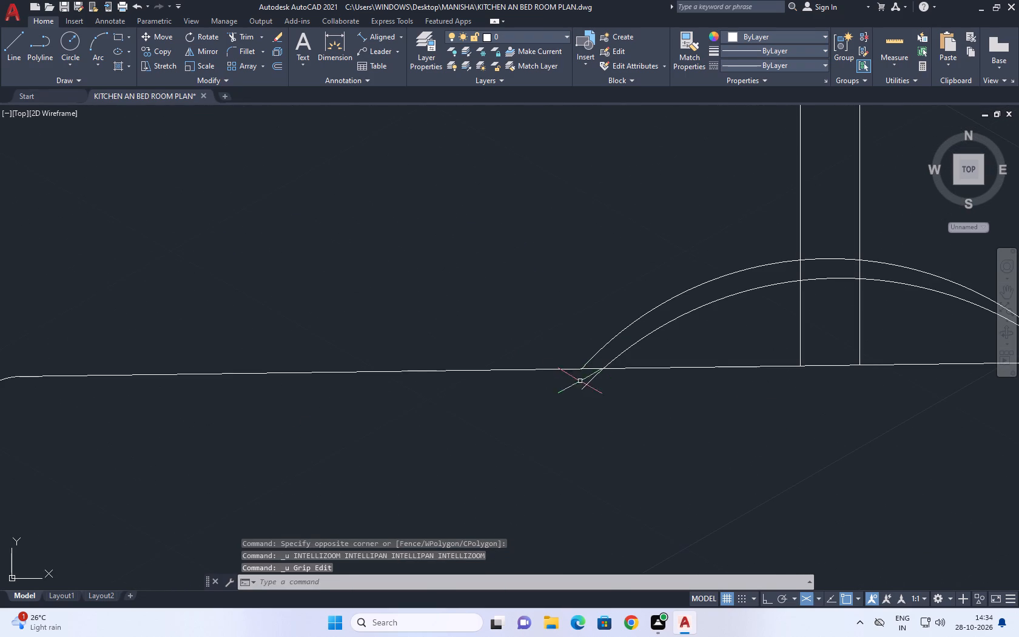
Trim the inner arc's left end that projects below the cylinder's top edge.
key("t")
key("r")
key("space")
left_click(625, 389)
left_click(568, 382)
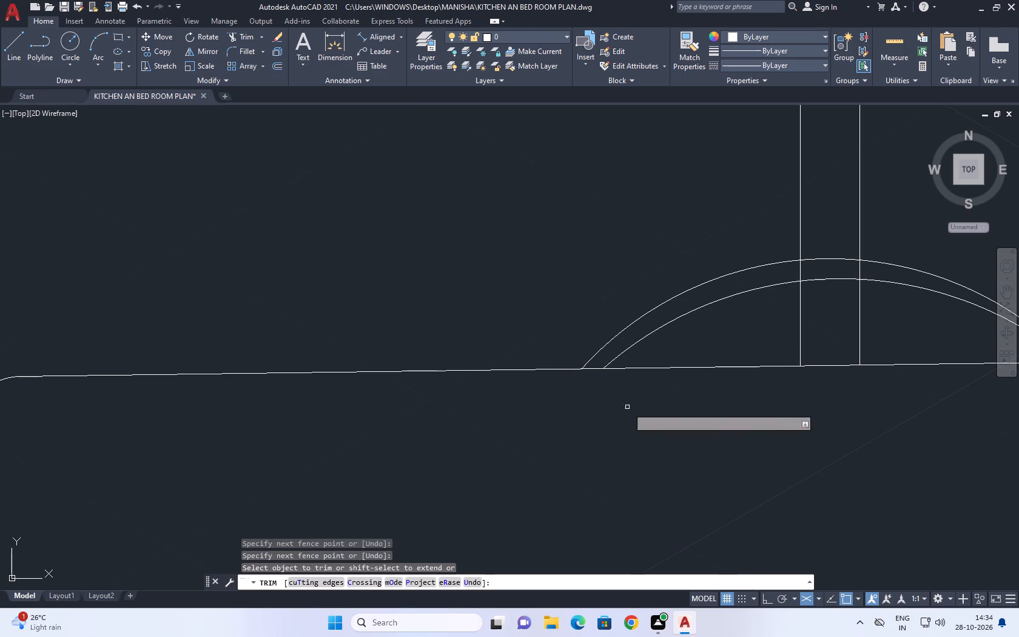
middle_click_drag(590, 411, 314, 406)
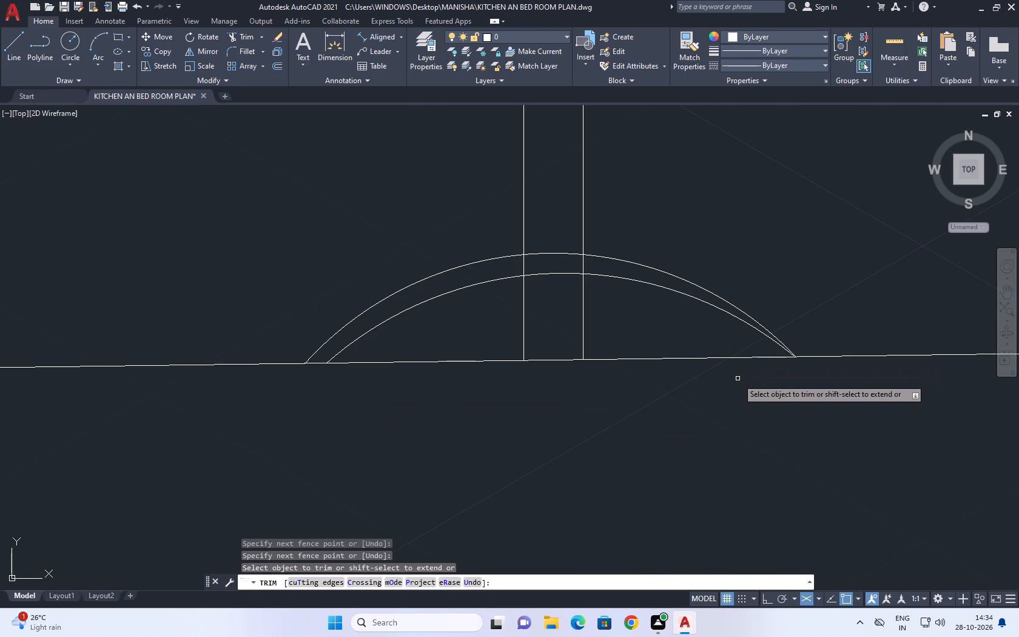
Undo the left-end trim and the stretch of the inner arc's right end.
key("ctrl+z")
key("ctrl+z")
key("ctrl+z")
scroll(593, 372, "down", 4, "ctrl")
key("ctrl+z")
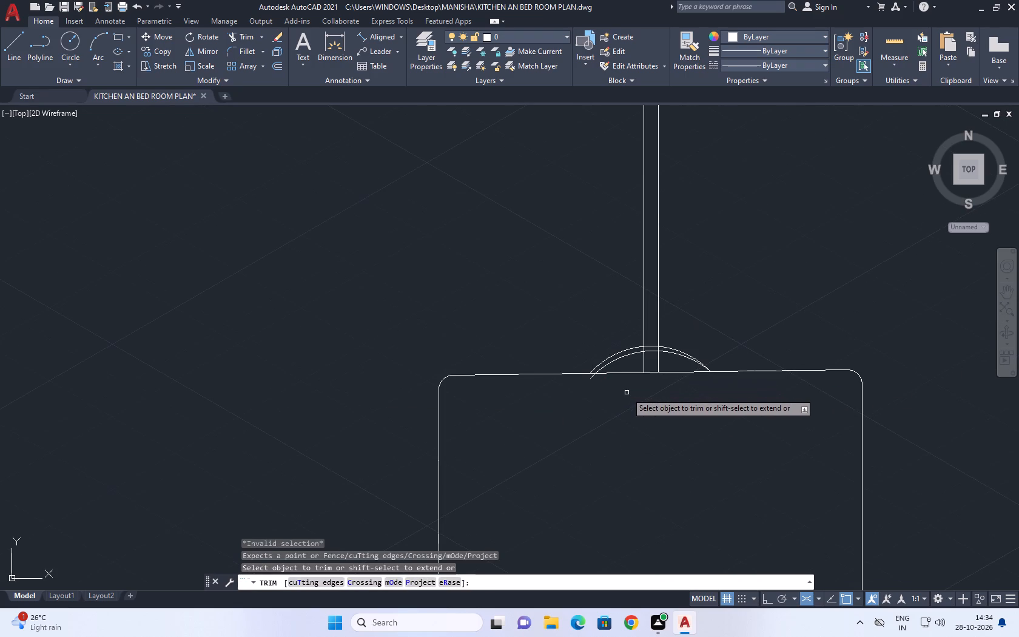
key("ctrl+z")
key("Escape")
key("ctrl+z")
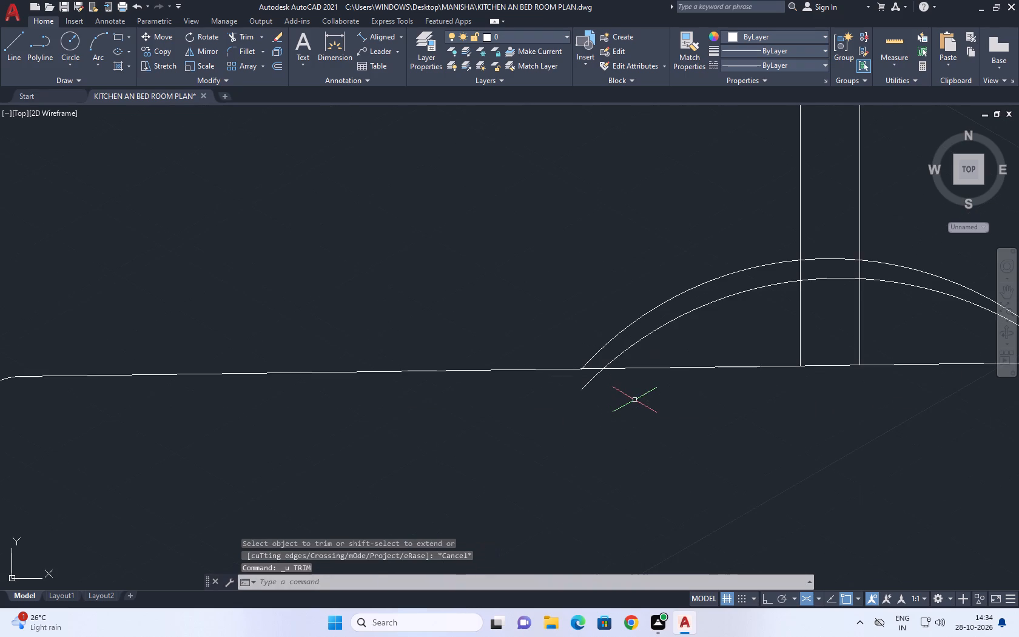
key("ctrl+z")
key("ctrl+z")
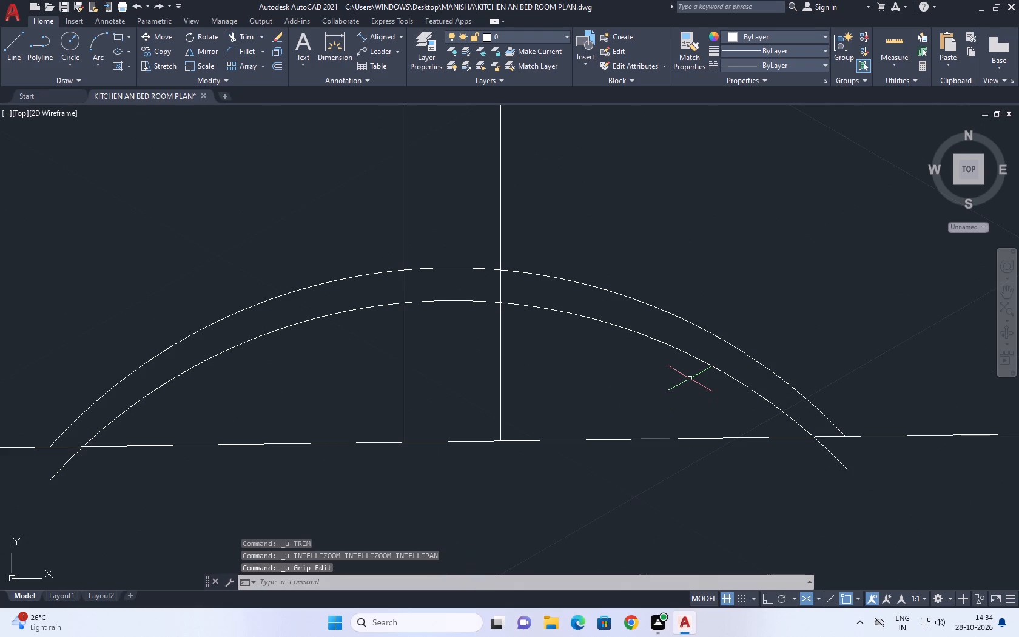
Trim both ends of the inner arc that project below the cylinder's top edge.
key("t")
key("r")
key("space")
left_click_drag(870, 457, 854, 456)
left_click(792, 460)
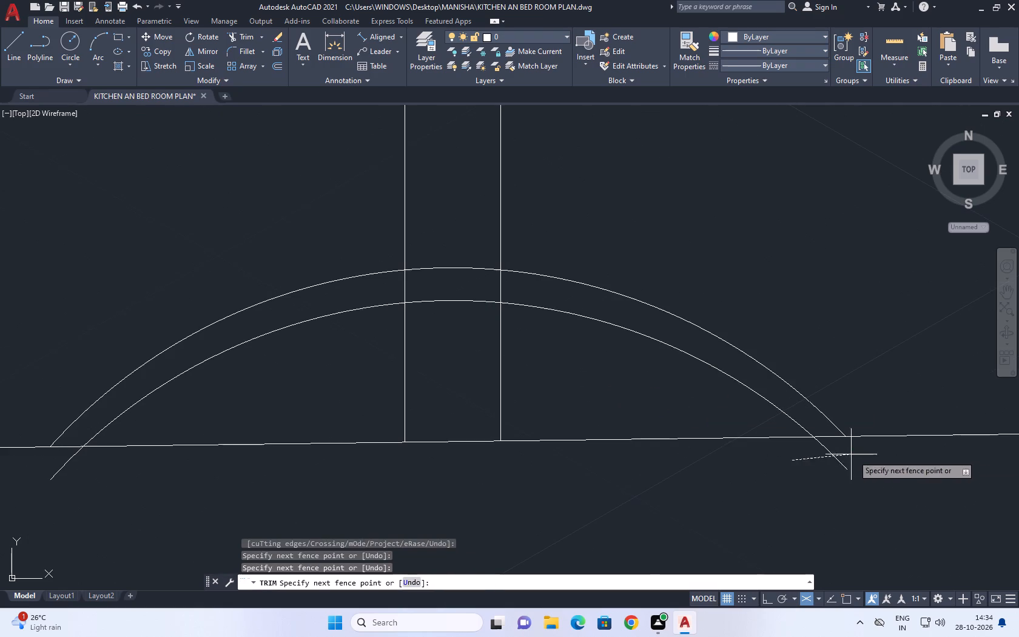
left_click(853, 455)
scroll(589, 384, "down", 4)
scroll(519, 399, "up", 4)
left_click(495, 391)
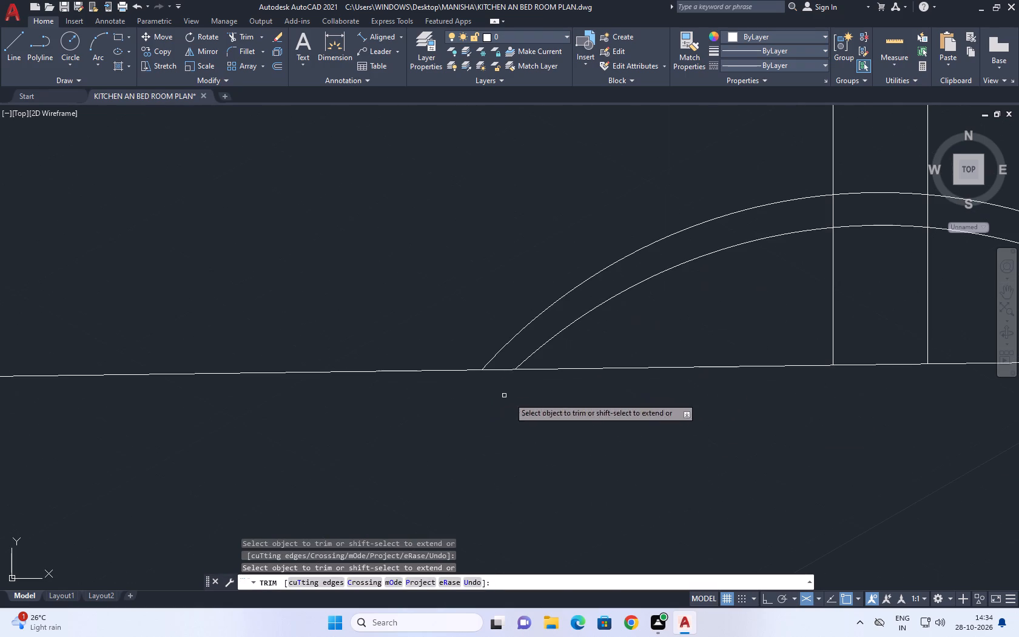
Trim the two hanging lines below the outer arc, first inside the inner arc and then between the arcs.
middle_click_drag(607, 404, 326, 431)
middle_click_drag(630, 275, 554, 356)
middle_click_drag(552, 358, 547, 361)
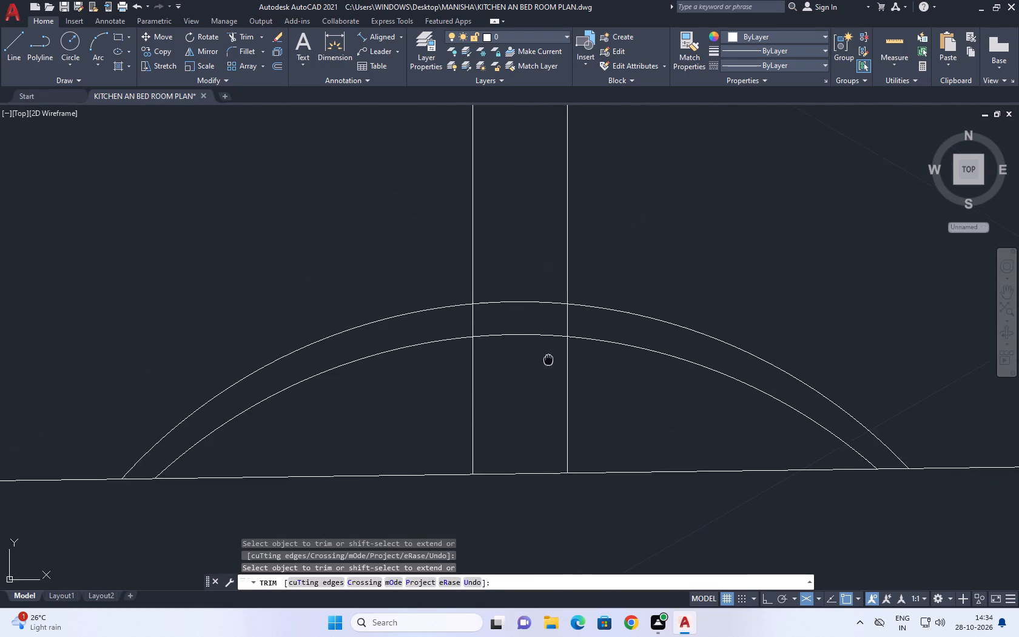
middle_click_drag(547, 361, 520, 362)
left_click_drag(585, 393, 573, 393)
left_click(384, 383)
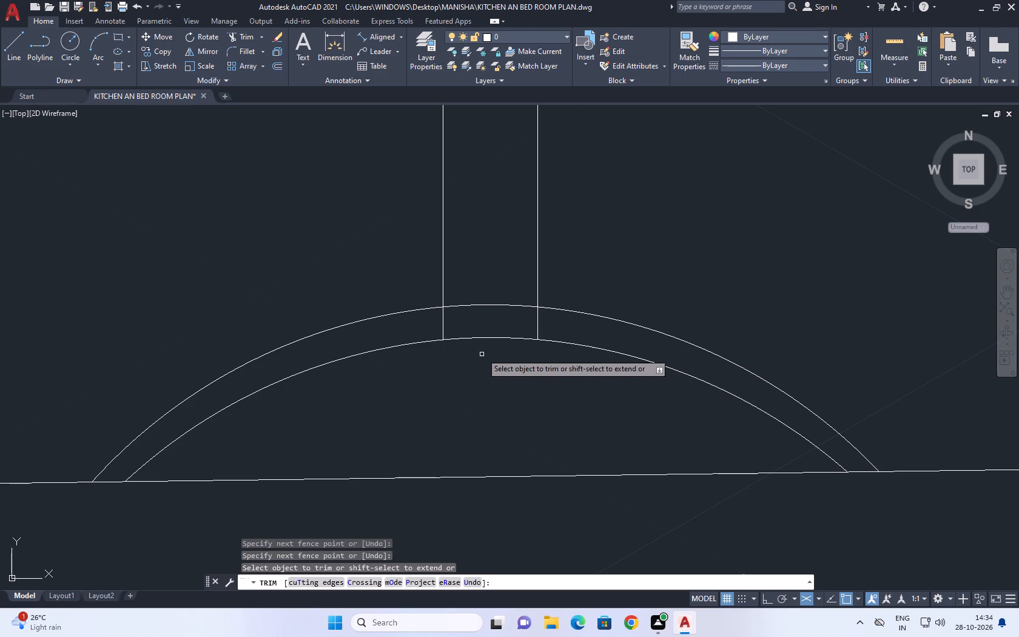
middle_click_drag(484, 326, 523, 345)
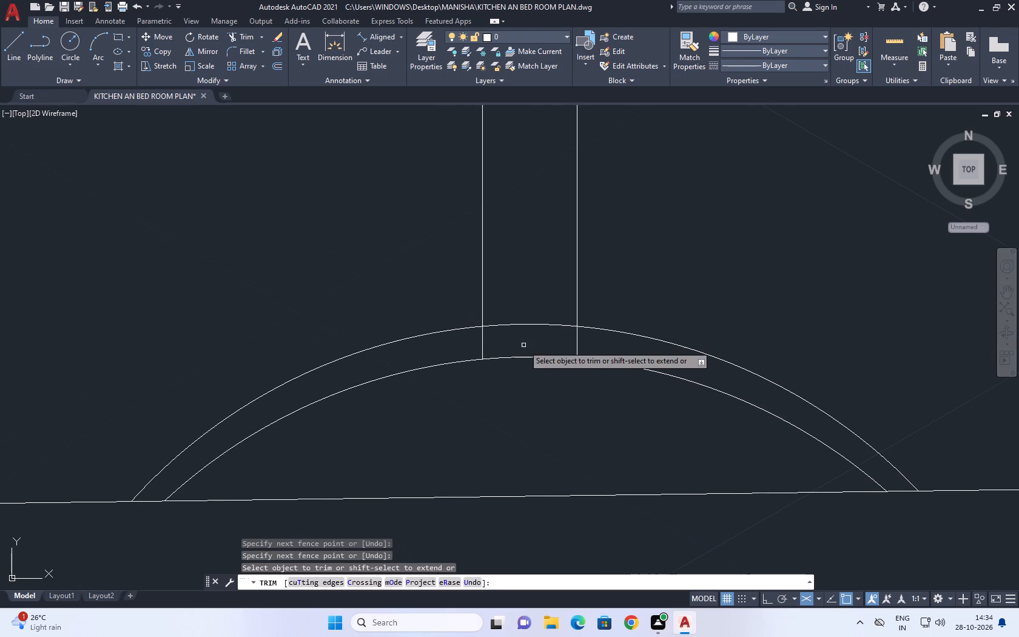
left_click_drag(626, 346, 617, 344)
left_click(462, 343)
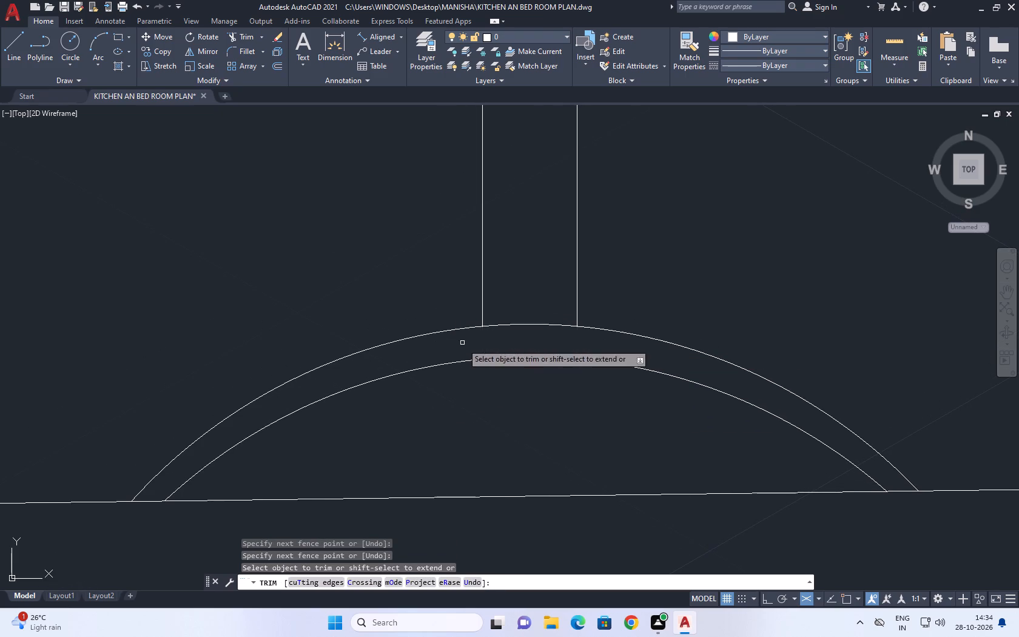
right_click(604, 292)
left_click(653, 315)
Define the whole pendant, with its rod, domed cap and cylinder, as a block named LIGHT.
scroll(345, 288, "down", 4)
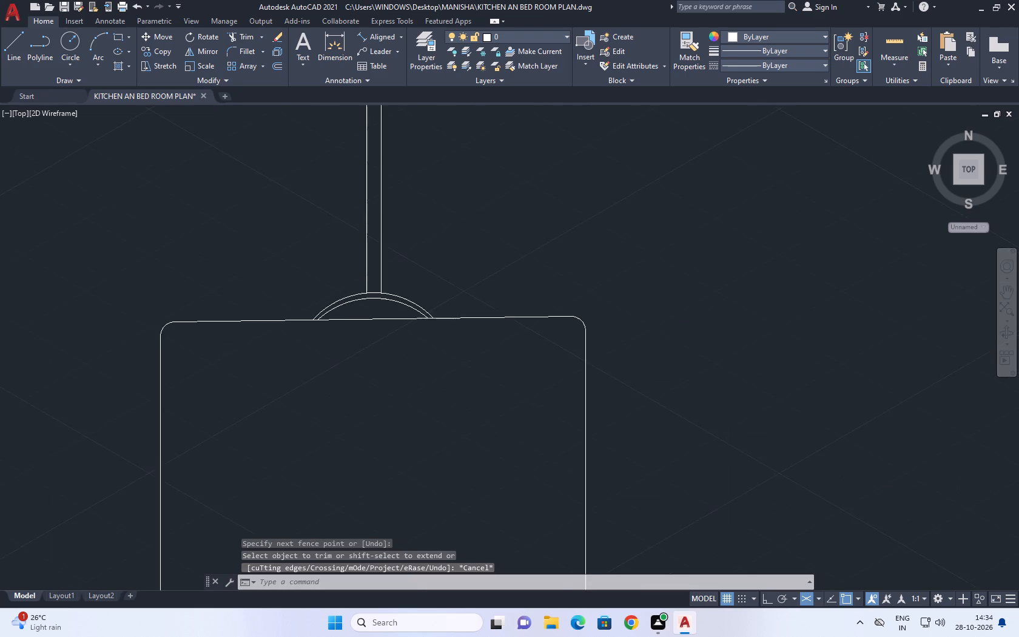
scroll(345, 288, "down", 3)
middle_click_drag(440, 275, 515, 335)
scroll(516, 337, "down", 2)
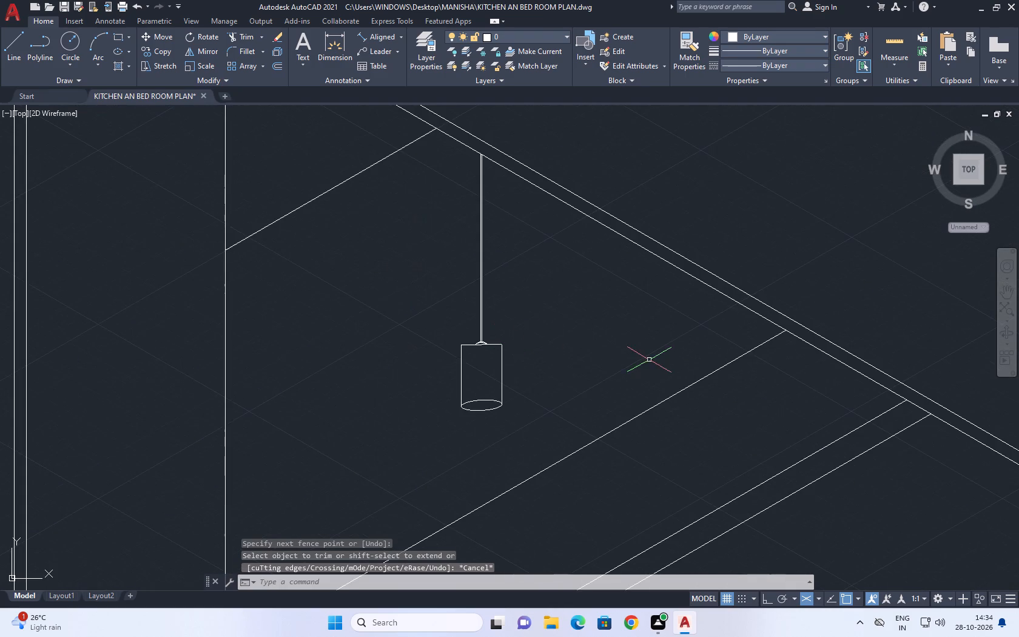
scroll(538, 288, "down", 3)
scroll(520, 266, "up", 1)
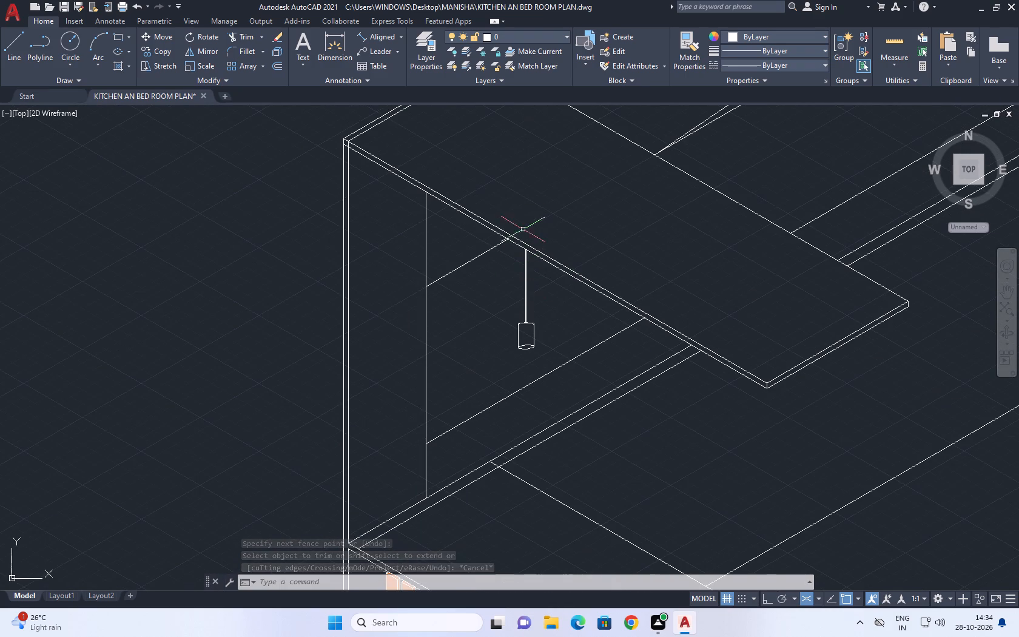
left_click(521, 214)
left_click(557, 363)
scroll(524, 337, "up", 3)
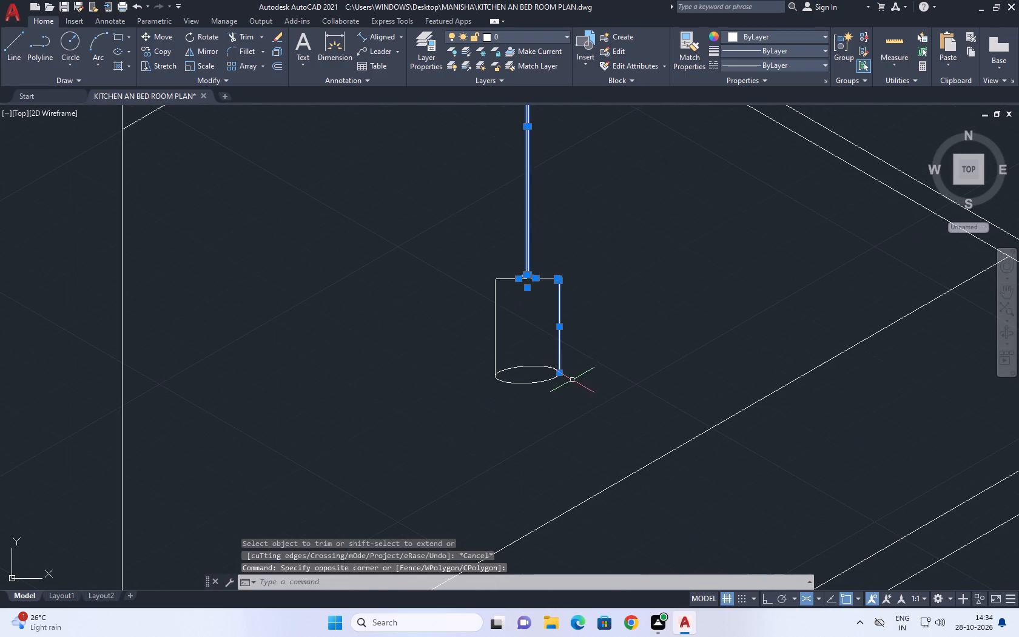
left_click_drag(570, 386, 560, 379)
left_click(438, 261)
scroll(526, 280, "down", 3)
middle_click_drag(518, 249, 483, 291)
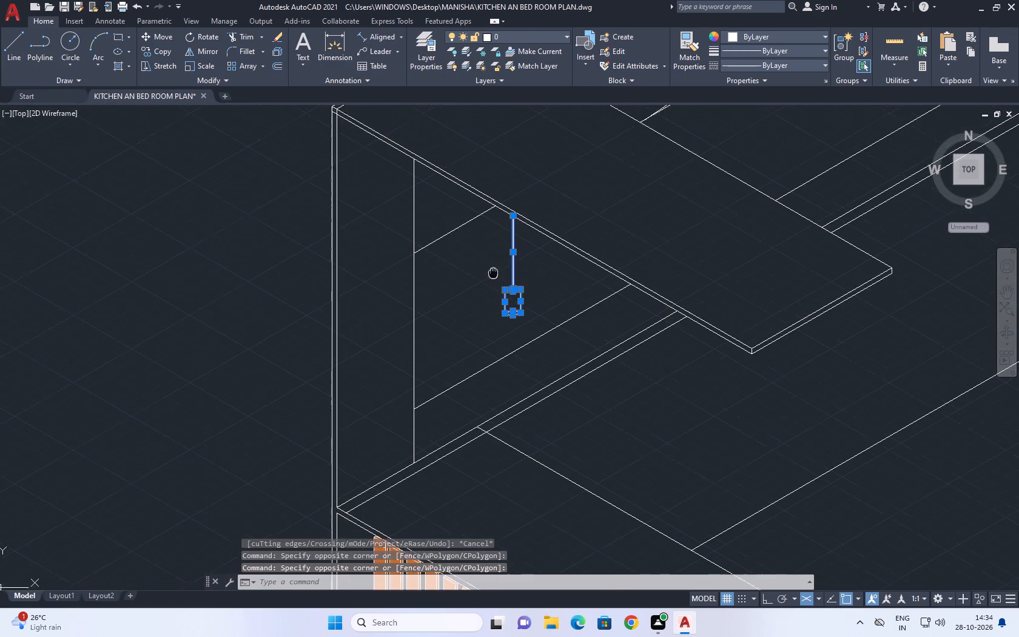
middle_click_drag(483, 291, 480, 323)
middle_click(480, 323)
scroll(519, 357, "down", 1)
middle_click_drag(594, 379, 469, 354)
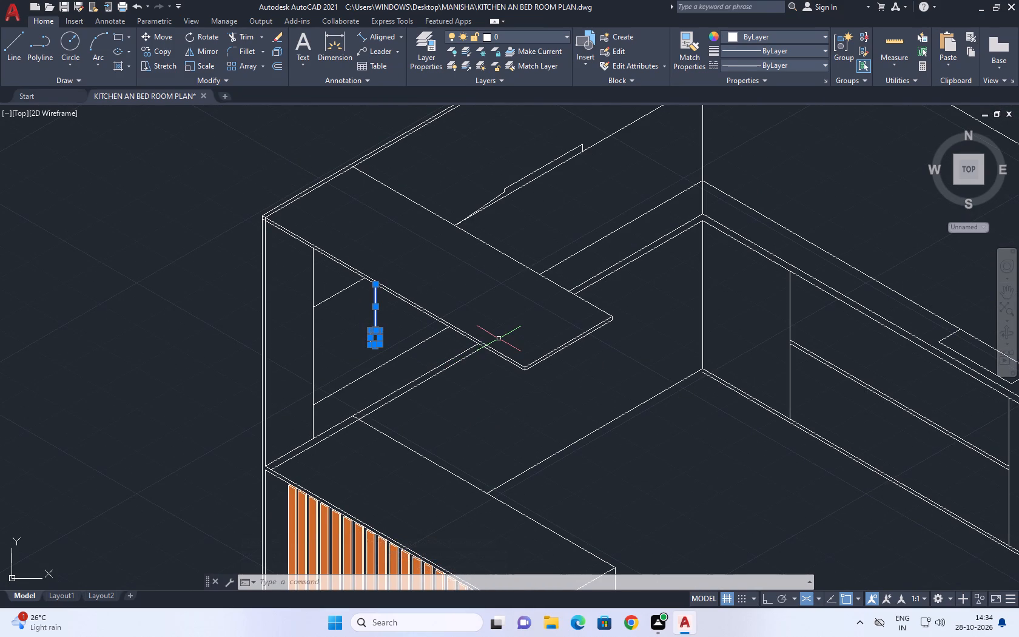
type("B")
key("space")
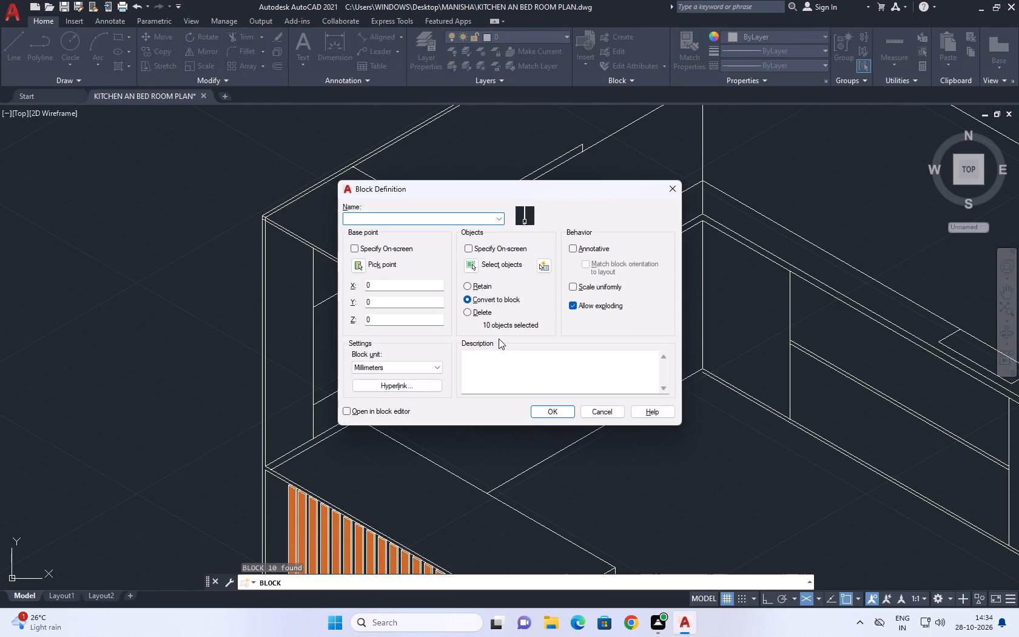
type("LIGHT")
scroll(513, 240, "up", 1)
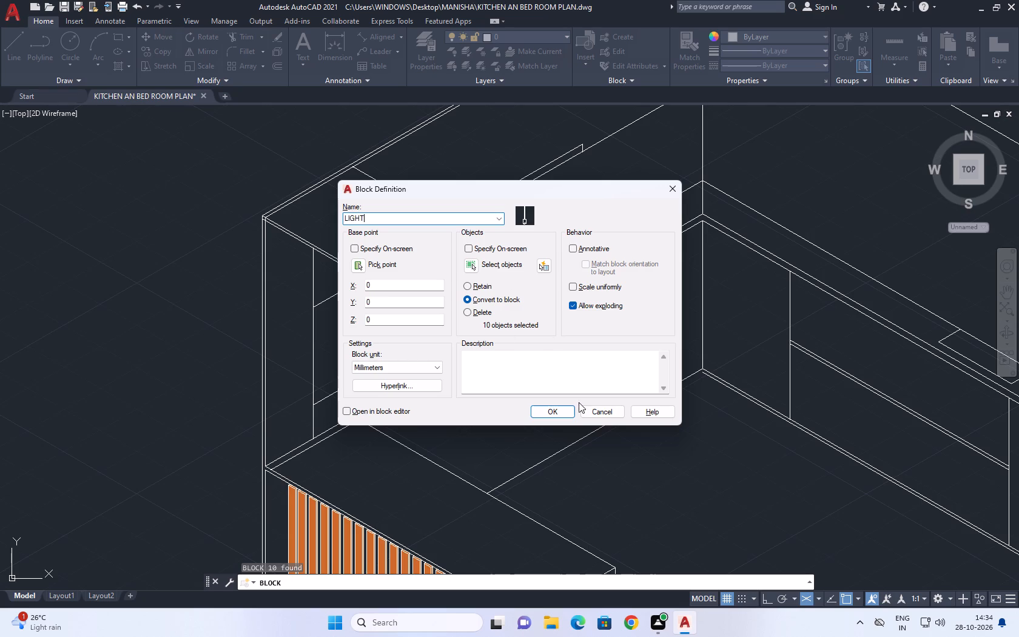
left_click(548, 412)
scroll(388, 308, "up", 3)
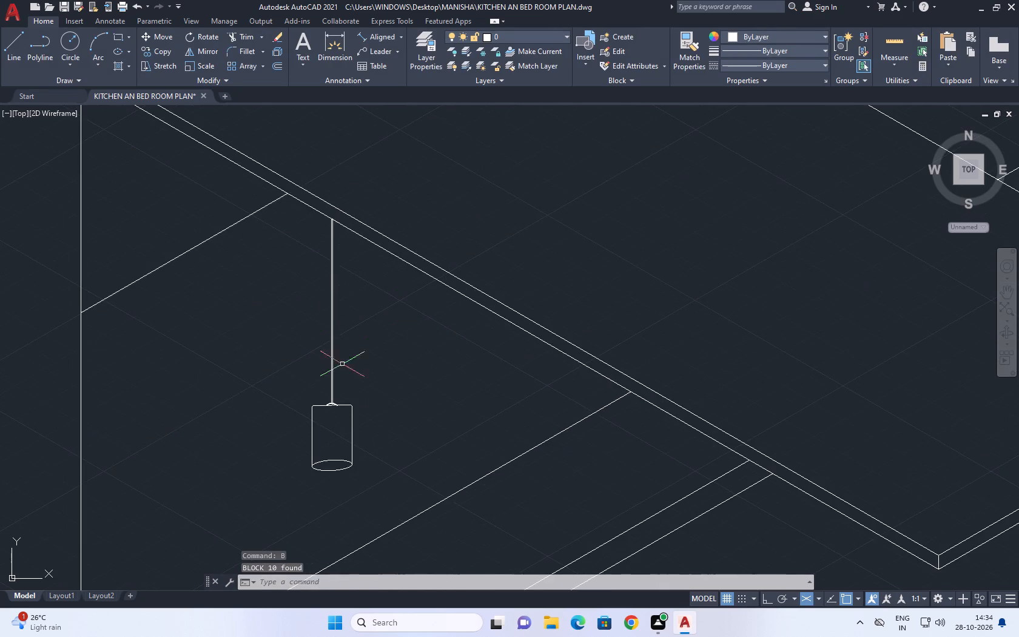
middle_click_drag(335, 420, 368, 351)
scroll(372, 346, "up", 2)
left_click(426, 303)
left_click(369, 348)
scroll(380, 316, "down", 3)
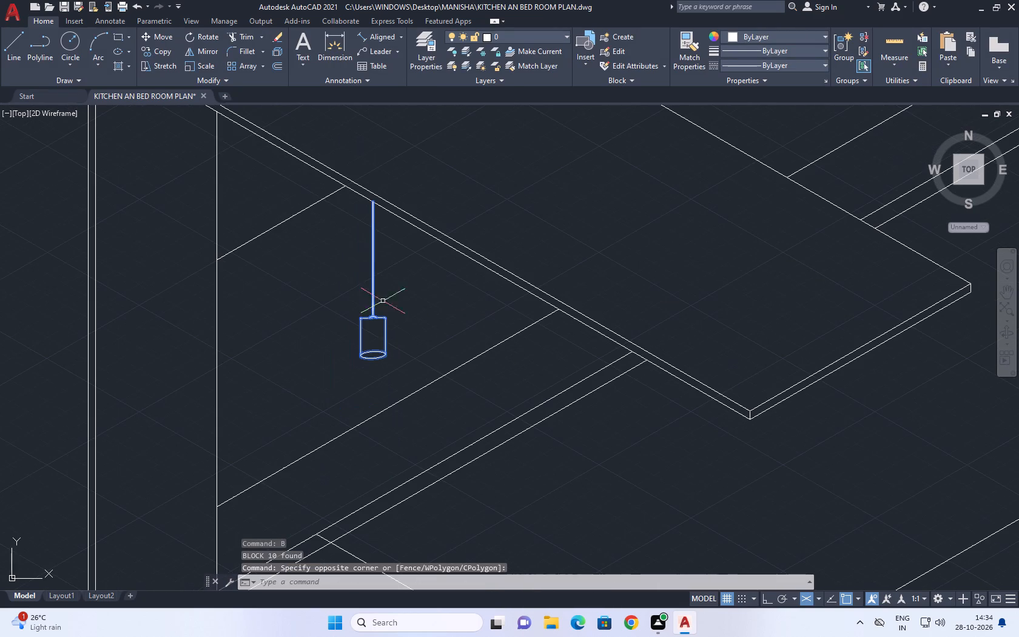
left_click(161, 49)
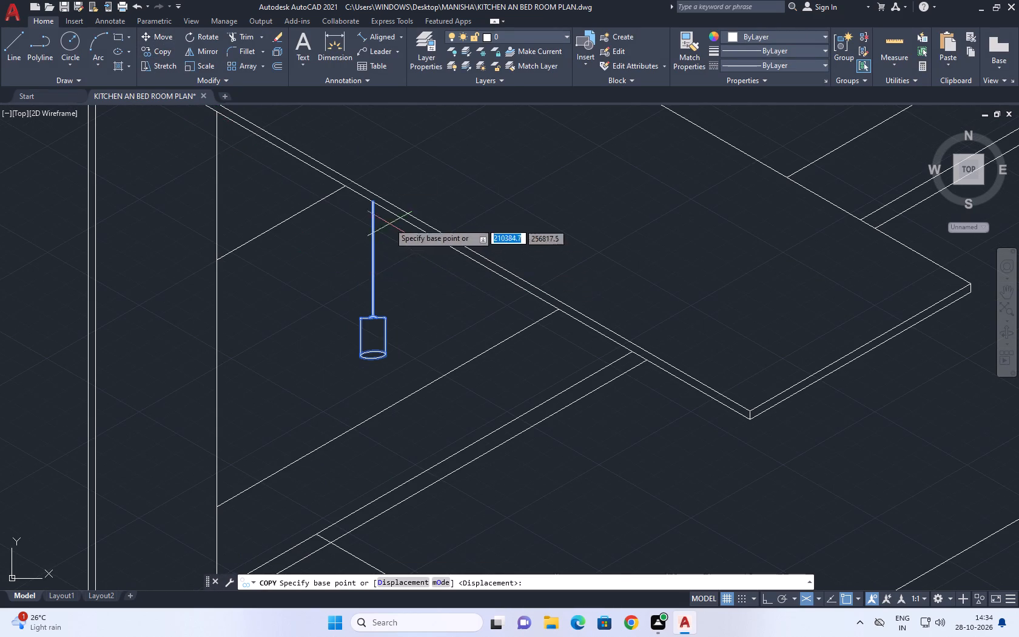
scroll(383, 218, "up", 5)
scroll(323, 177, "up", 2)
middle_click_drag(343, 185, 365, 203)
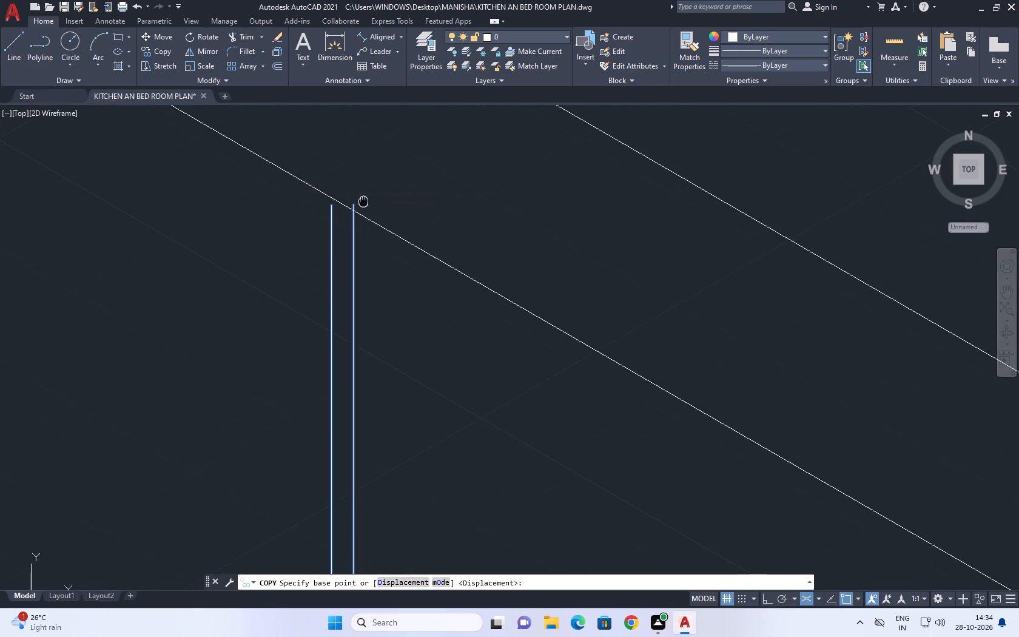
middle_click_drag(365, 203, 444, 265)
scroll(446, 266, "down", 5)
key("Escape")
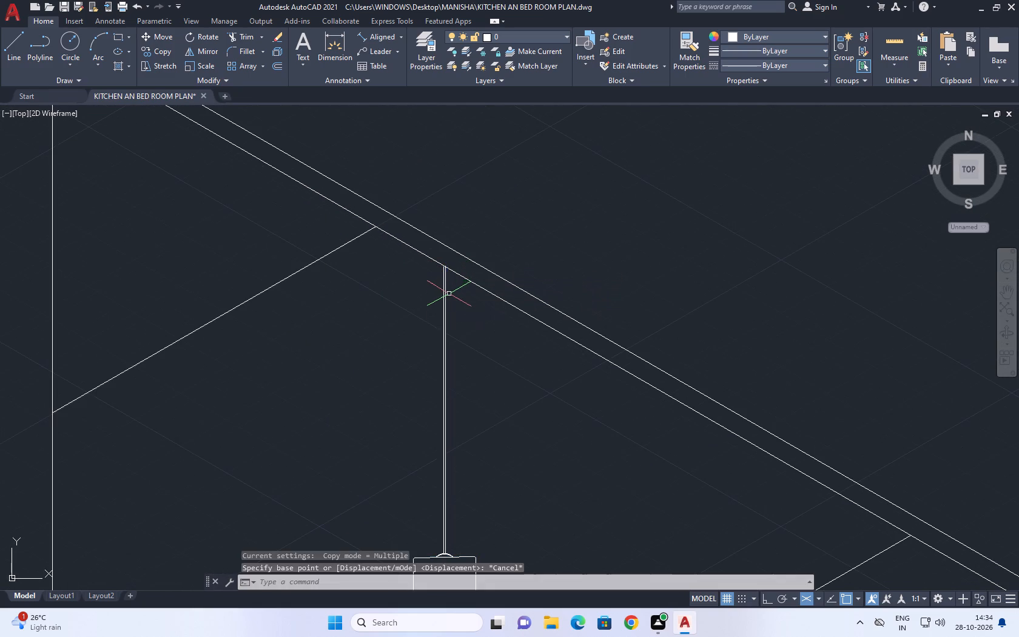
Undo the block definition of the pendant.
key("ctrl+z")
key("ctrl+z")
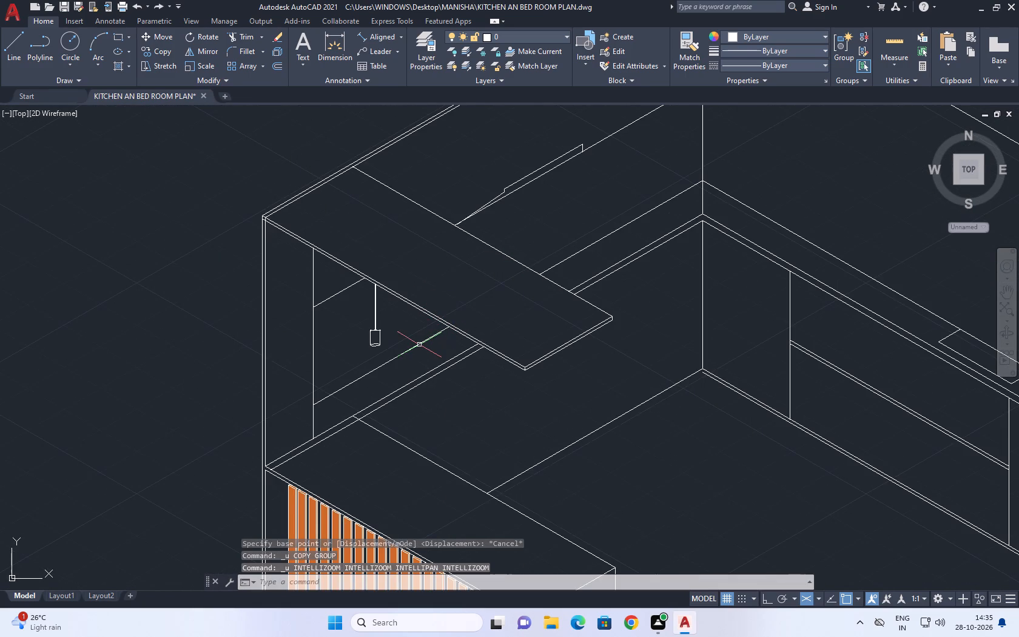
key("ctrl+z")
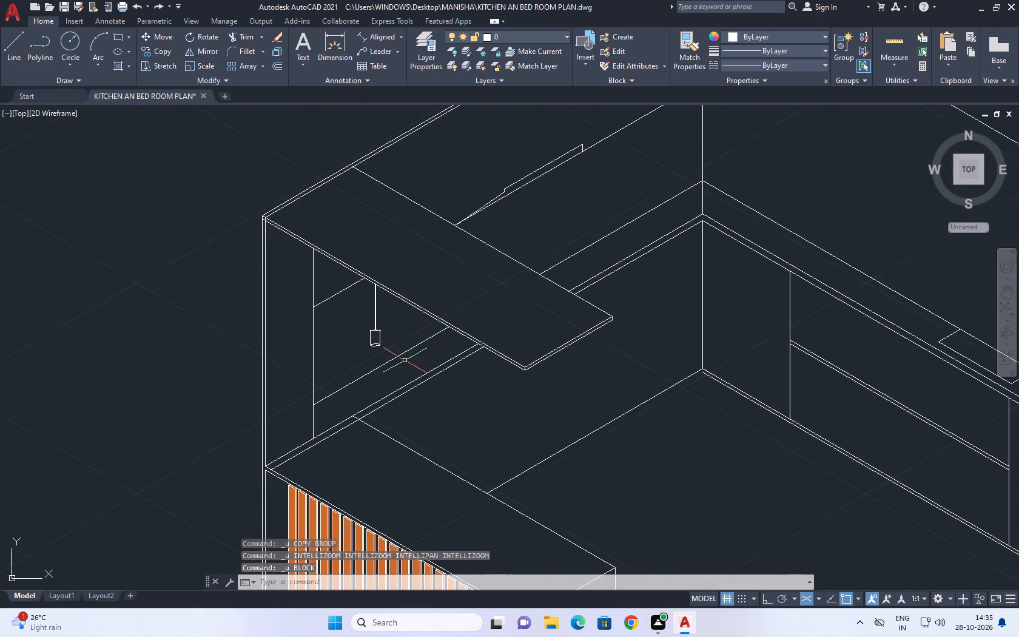
Trim the end of the hanging rod's right line that projects above the overhead panel's lower edge.
scroll(381, 315, "up", 3)
scroll(326, 200, "up", 1)
middle_click_drag(326, 194, 356, 260)
scroll(386, 236, "up", 3)
scroll(422, 354, "up", 2)
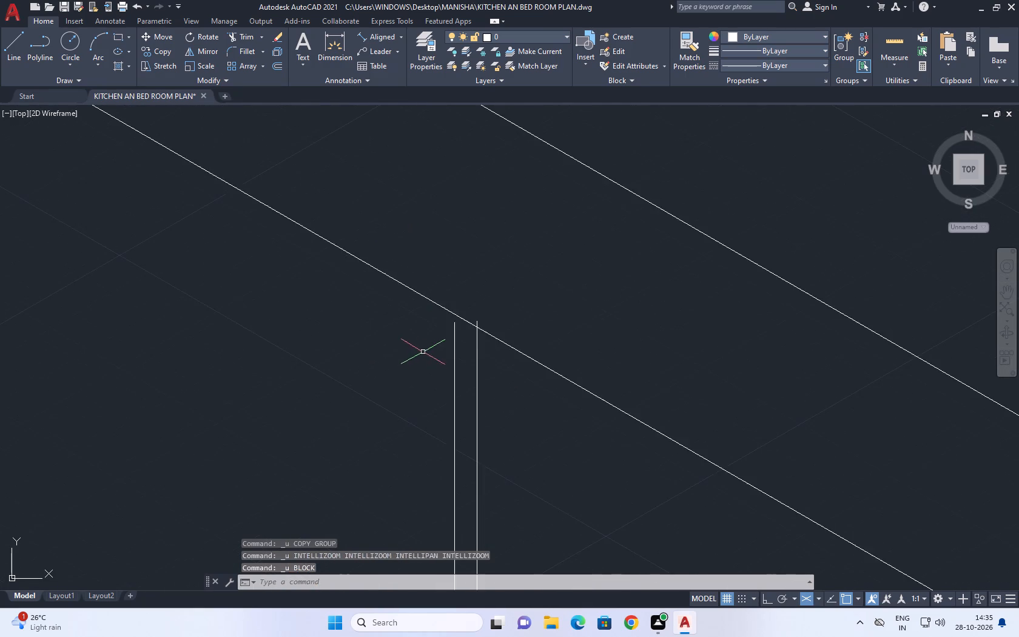
scroll(492, 329, "up", 2)
scroll(432, 312, "up", 2)
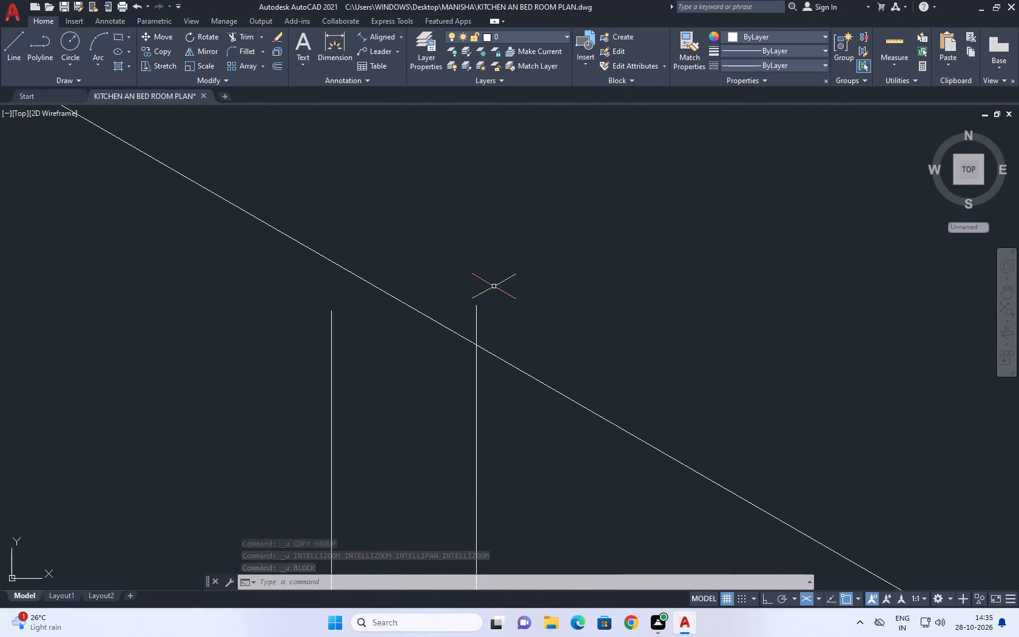
type("TR")
key("space")
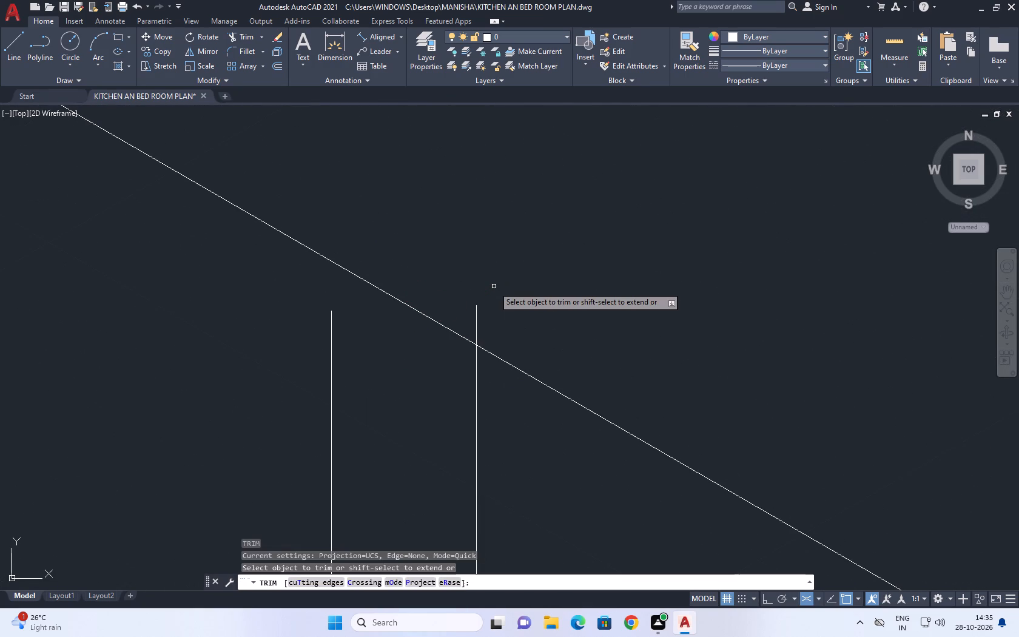
left_click(482, 323)
left_click(465, 306)
right_click(454, 247)
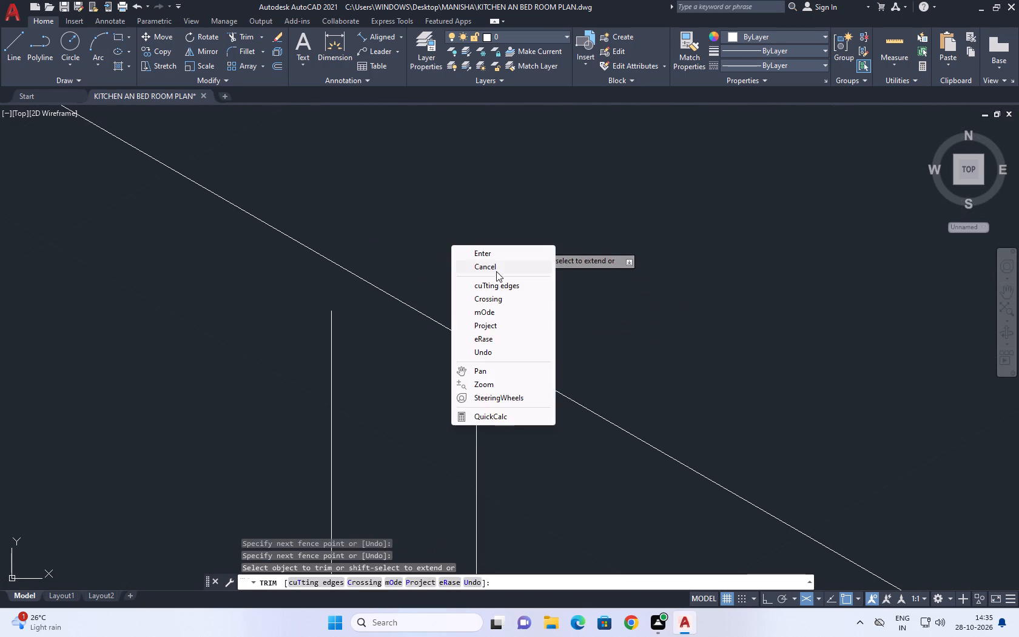
left_click(499, 266)
Extend the hanging rod's left line up to the overhead panel's lower edge.
type("EX")
key("space")
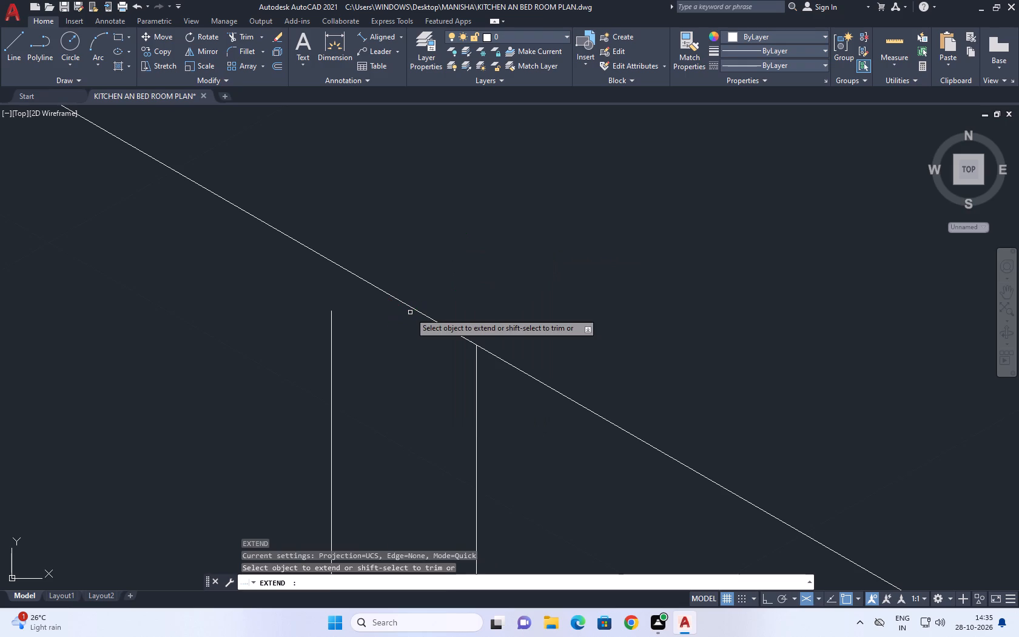
left_click_drag(399, 380, 392, 377)
left_click(303, 342)
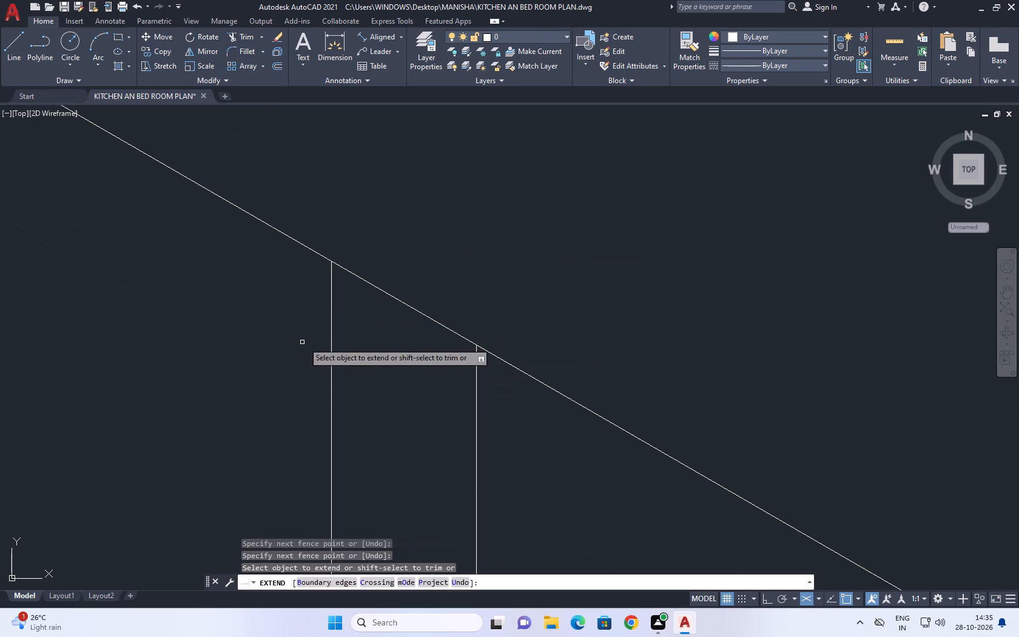
right_click(476, 252)
left_click(508, 276)
Convert the pendant's rod, cap and cylinder into a block named LIGHT.
scroll(510, 275, "down", 6)
scroll(466, 298, "down", 5)
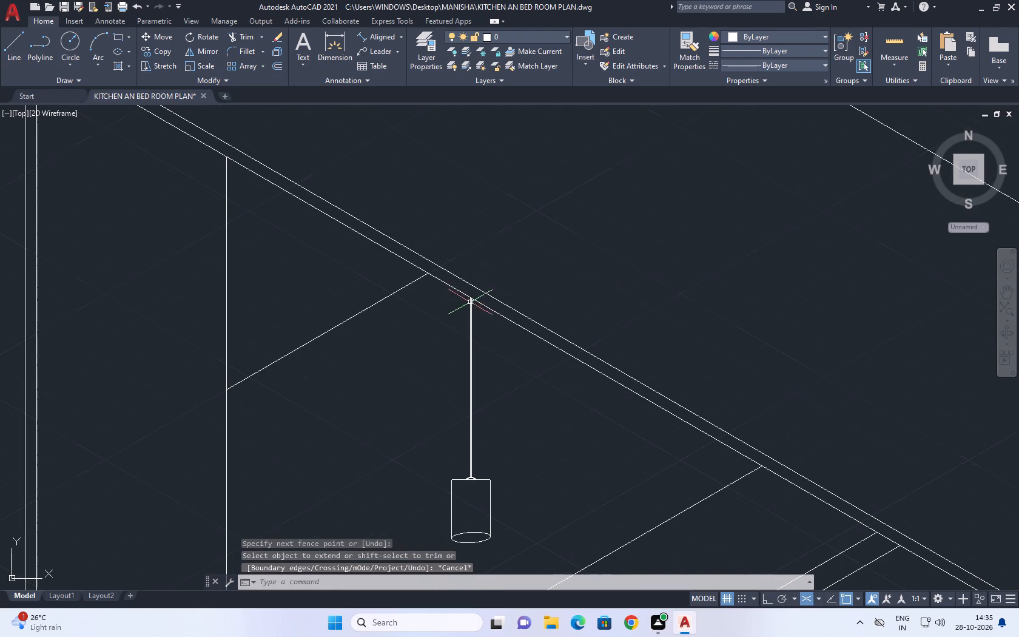
left_click(436, 244)
middle_click_drag(515, 413, 521, 315)
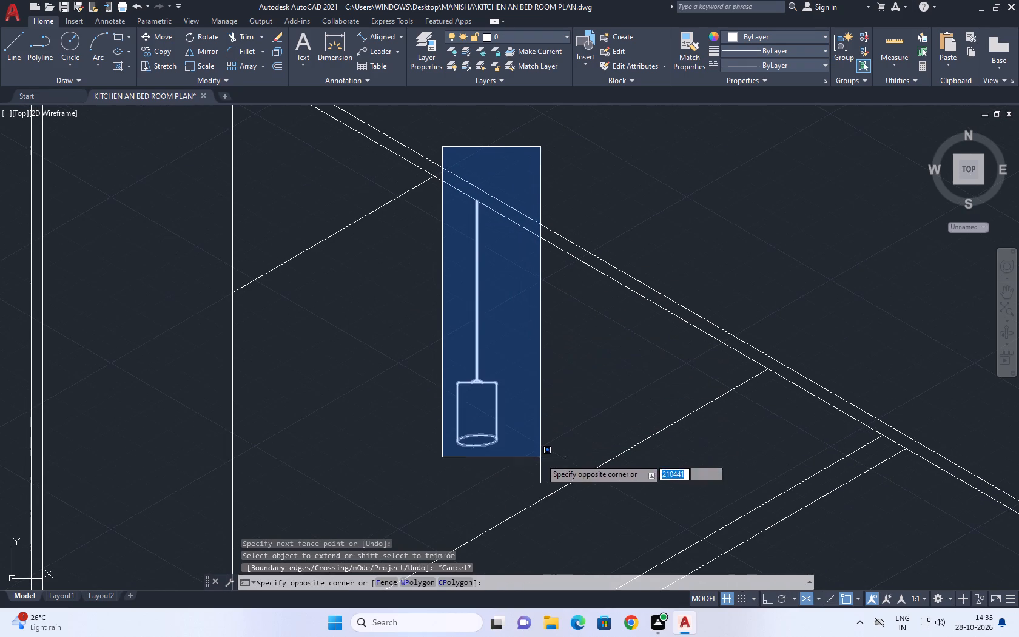
left_click(539, 461)
type("B")
key("space")
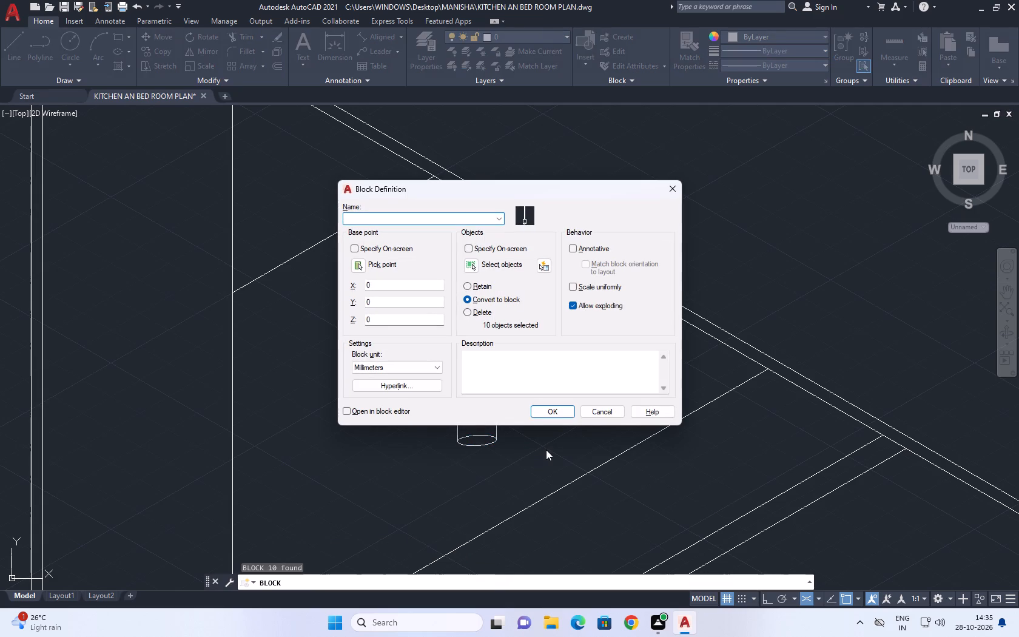
type("LIGHT")
left_click(563, 413)
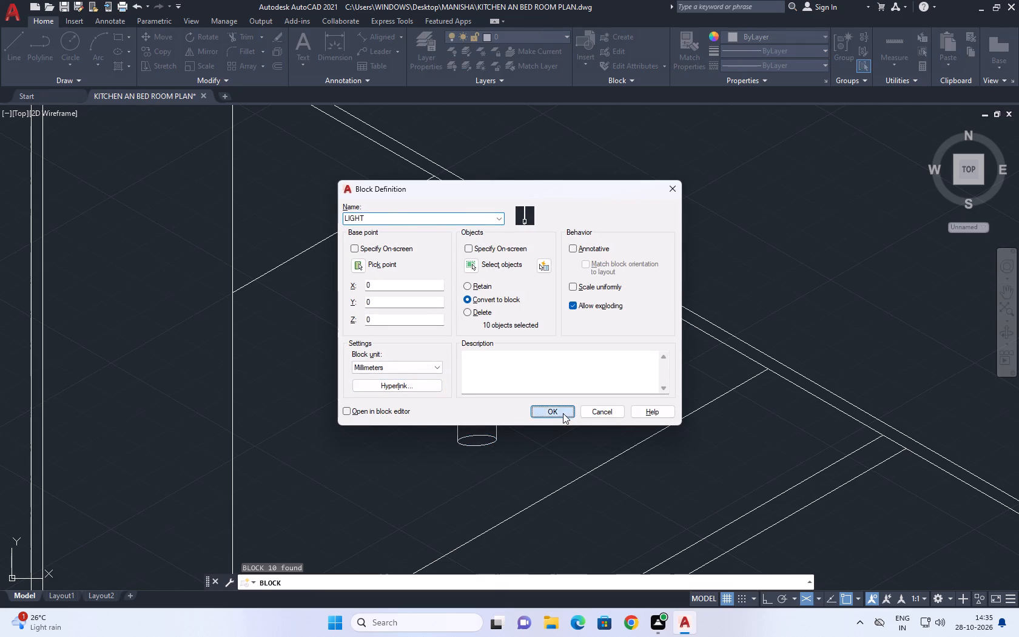
Copy the LIGHT block by its rod's top right end to a nearby point along the overhead panel's lower edge.
left_click(526, 388)
left_click(469, 375)
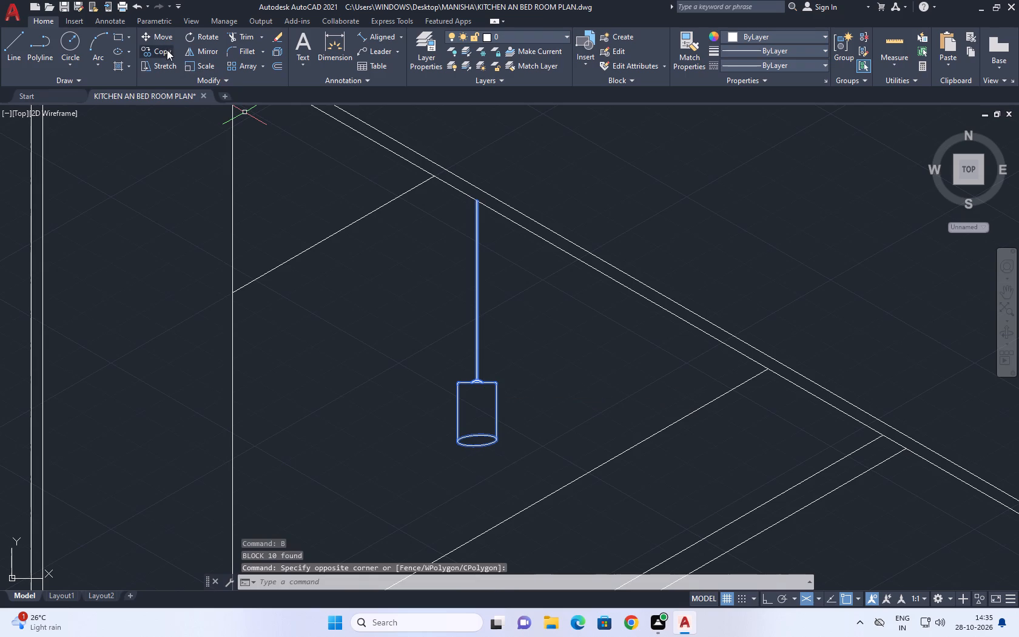
left_click(167, 50)
scroll(485, 189, "up", 4)
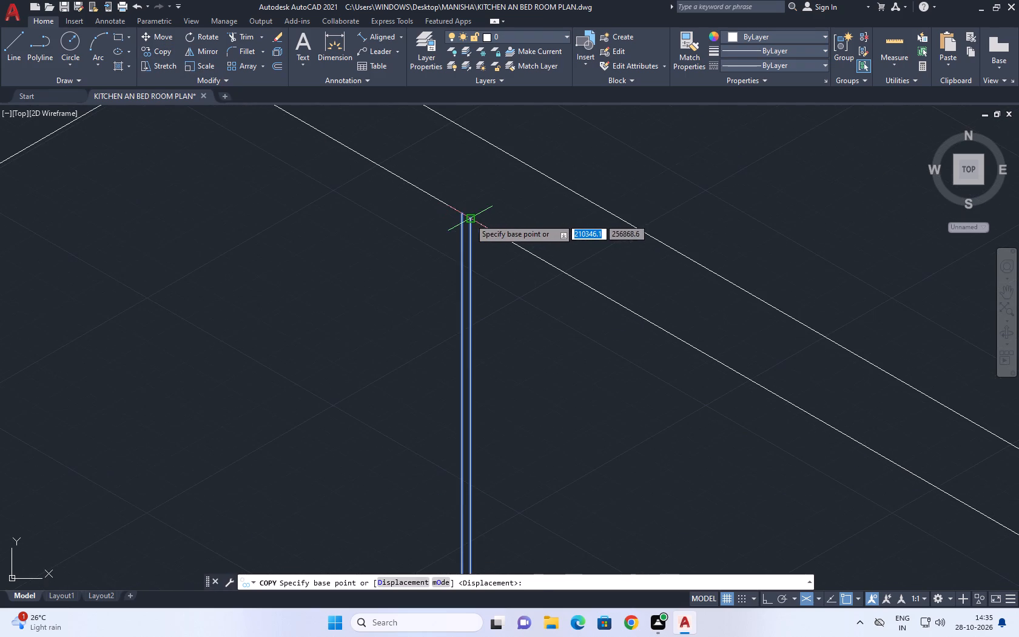
left_click(470, 218)
scroll(470, 209, "down", 7)
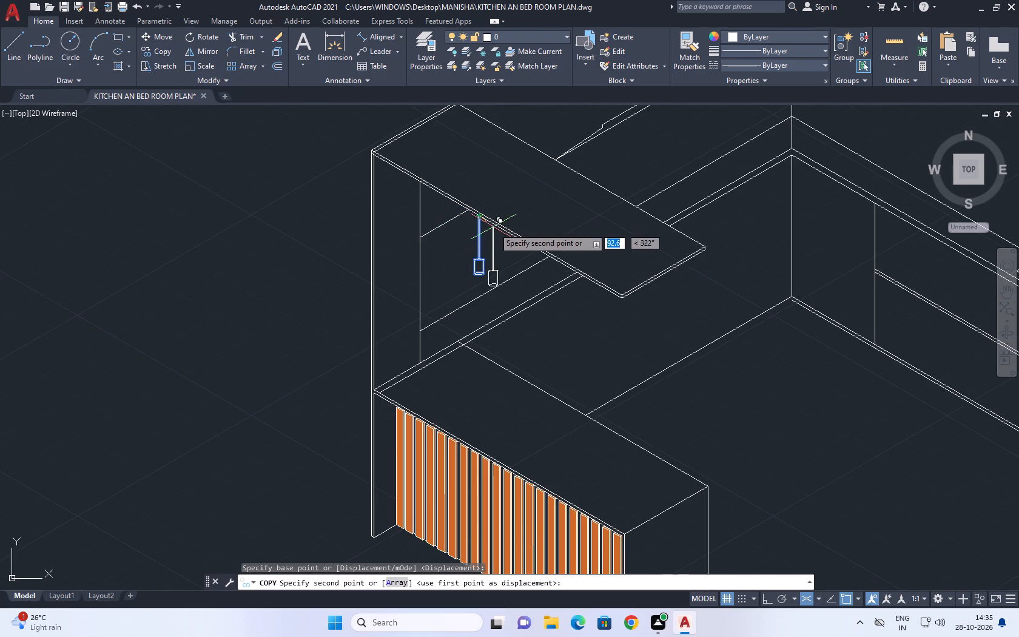
middle_click_drag(513, 241, 446, 185)
scroll(440, 176, "up", 1)
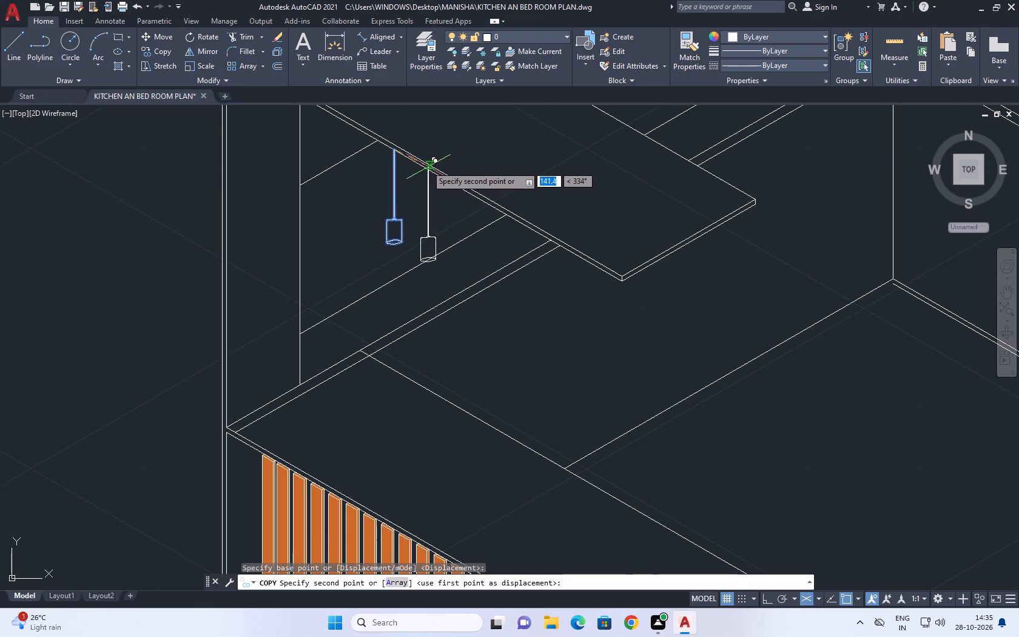
scroll(412, 162, "up", 1)
middle_click_drag(411, 164, 460, 219)
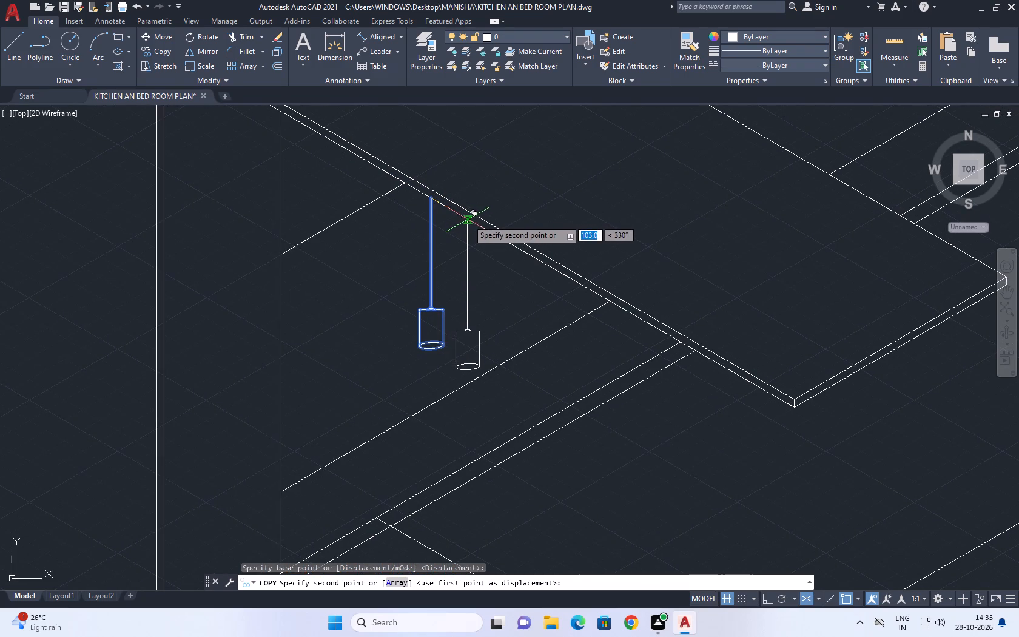
left_click(474, 222)
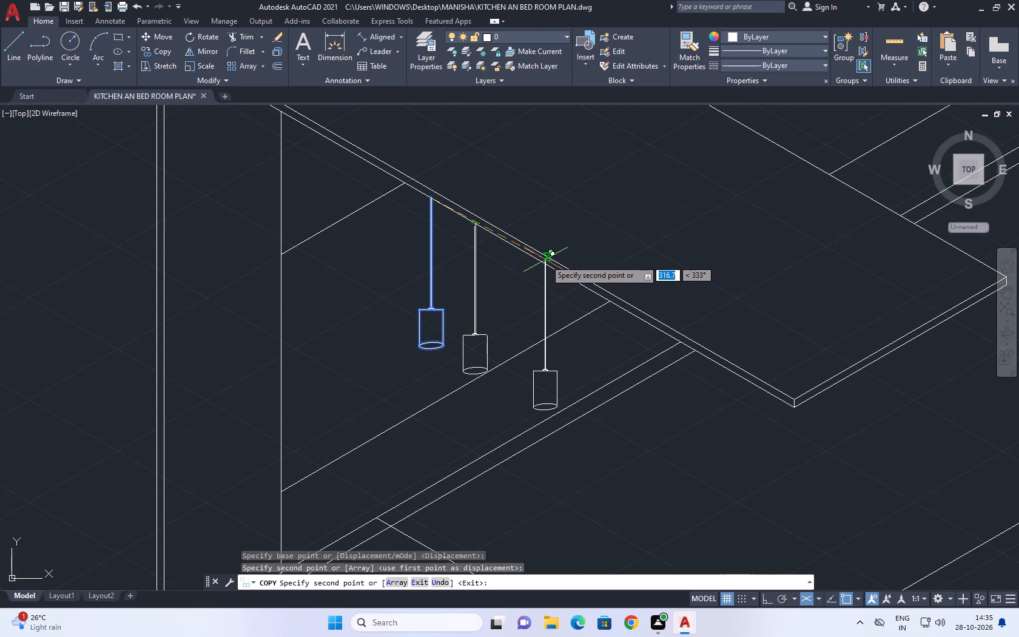
Using the right isoplane with Ortho on, place another copy about 340 mm from the original pendant along the panel's lower edge.
key("F5")
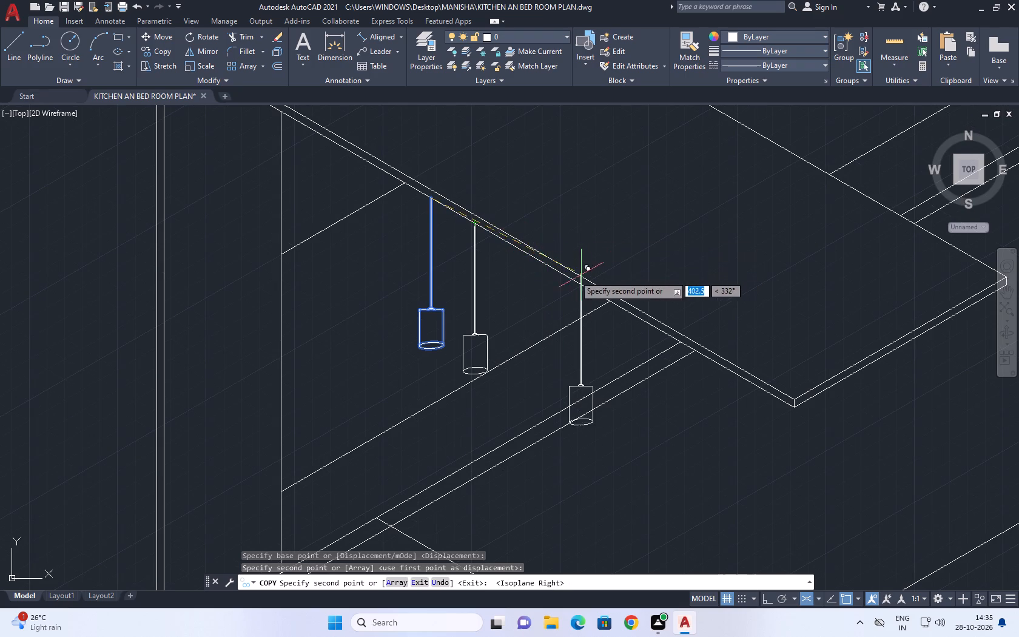
key("F8")
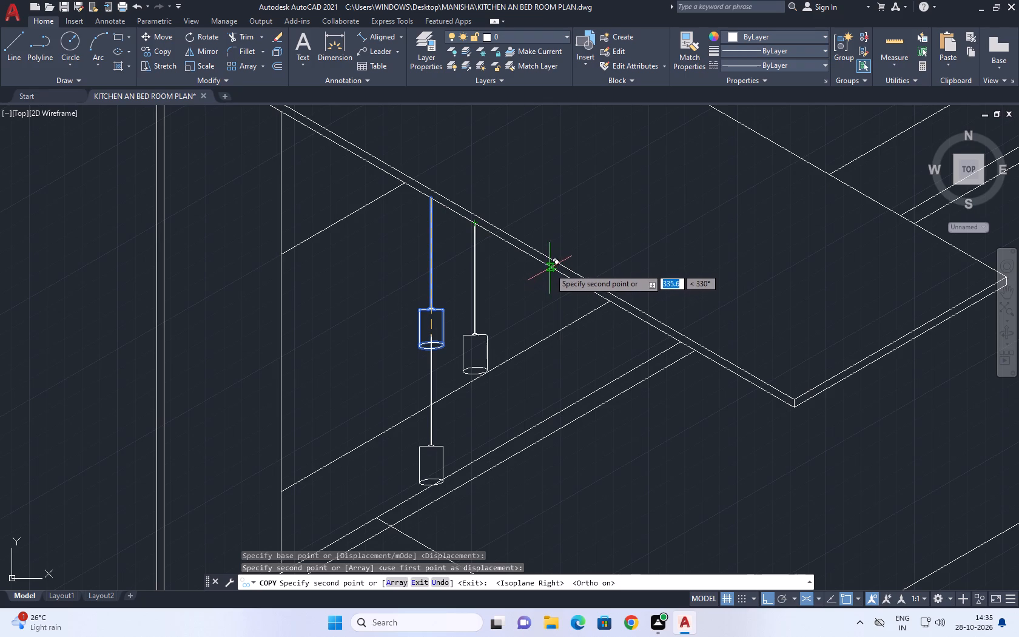
left_click(553, 269)
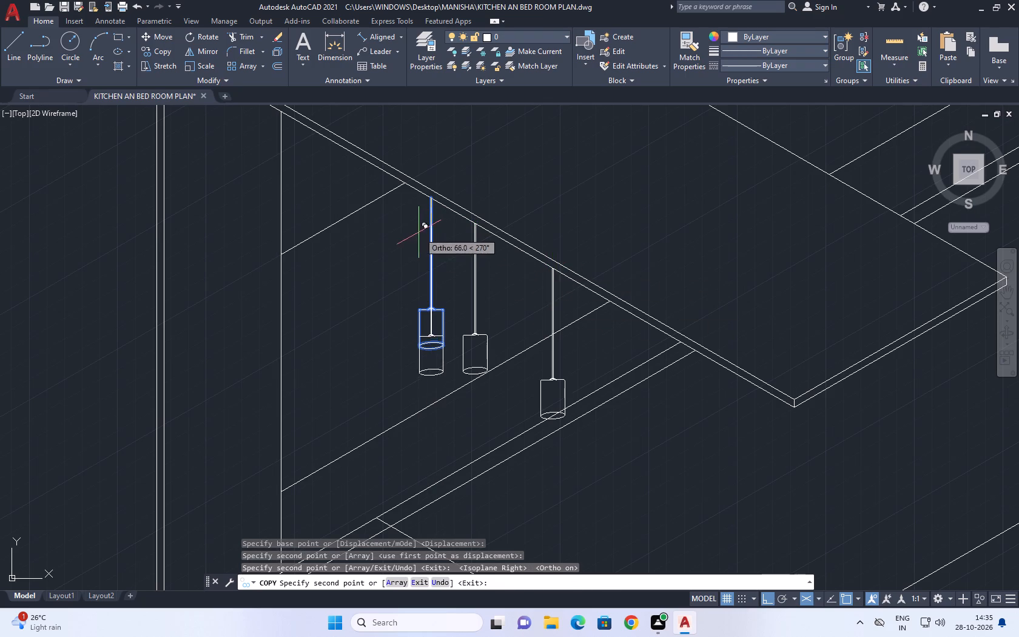
End the copying and delete the original LIGHT pendant, the one nearest the wall end of the overhead panel.
middle_click_drag(495, 267, 505, 273)
key("Escape")
left_click(461, 302)
left_click(419, 337)
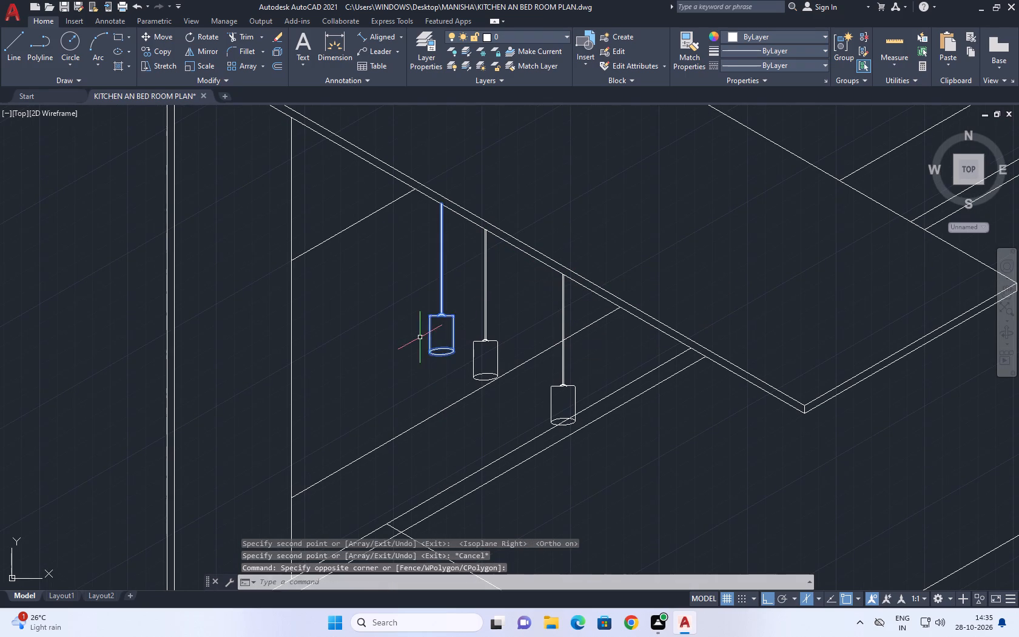
key("Delete")
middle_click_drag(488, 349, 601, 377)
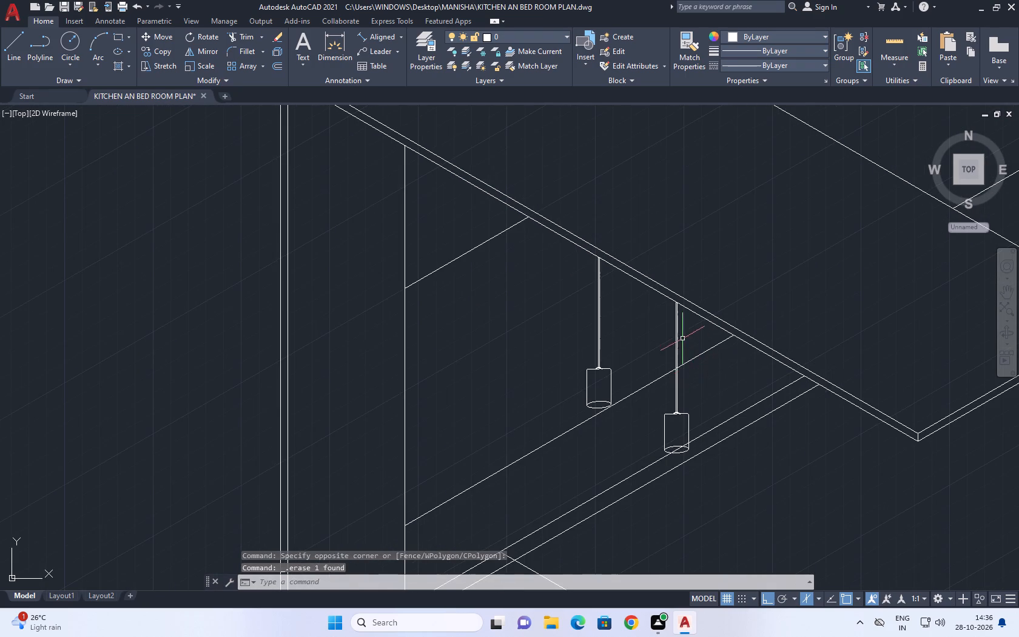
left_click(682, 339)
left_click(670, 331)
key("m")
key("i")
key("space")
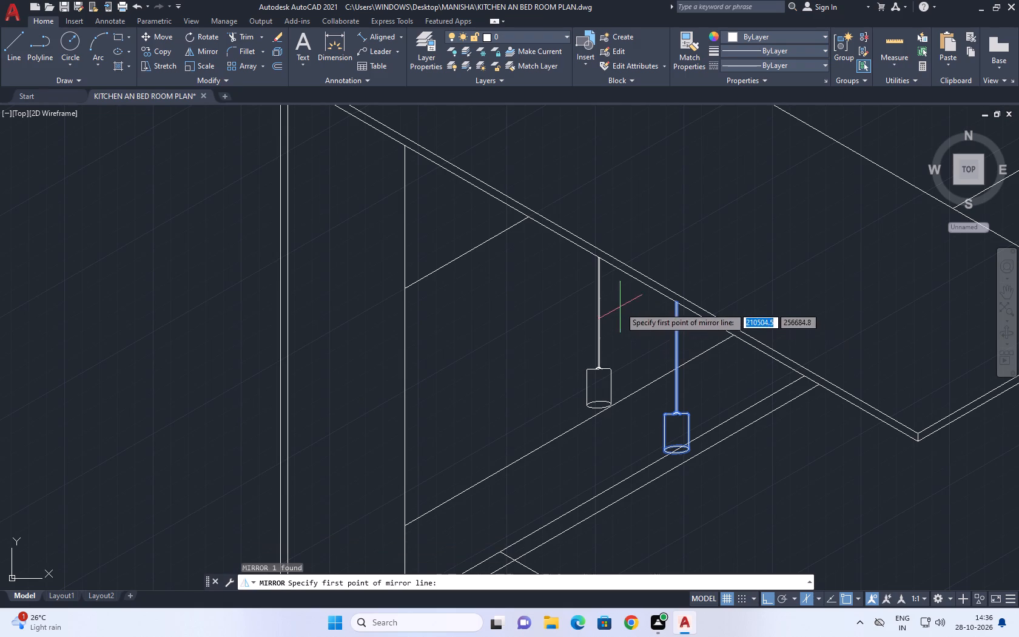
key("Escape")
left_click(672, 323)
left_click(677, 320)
Copy the pendant nearer the wall a short distance further towards the wall along the panel's lower edge, using the left isoplane.
left_click(627, 329)
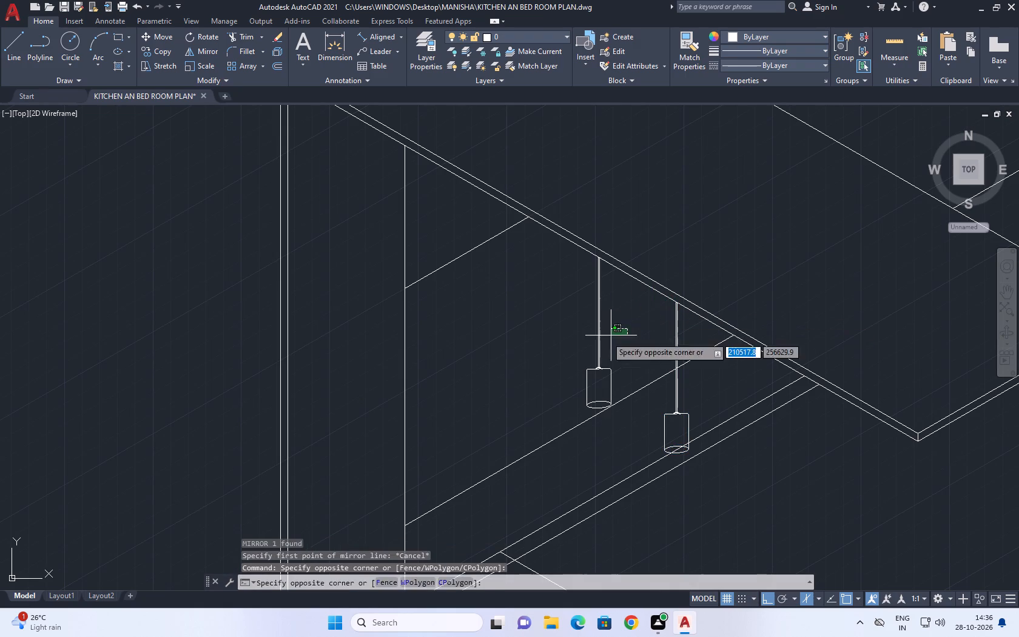
left_click(565, 351)
key("c")
key("o")
key("space")
left_click(641, 350)
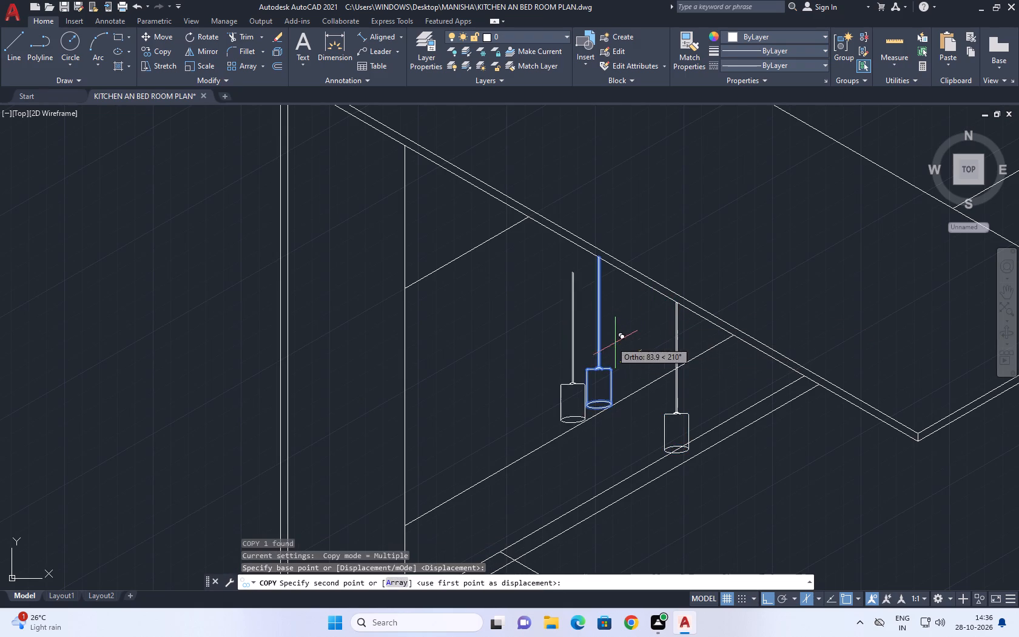
key("F5")
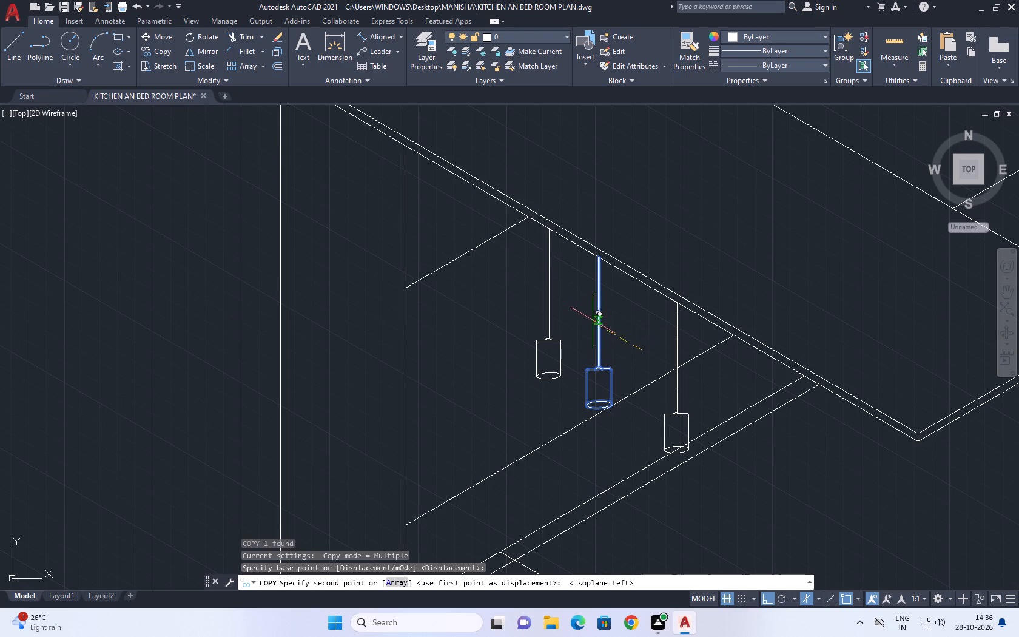
left_click(600, 323)
key("Escape")
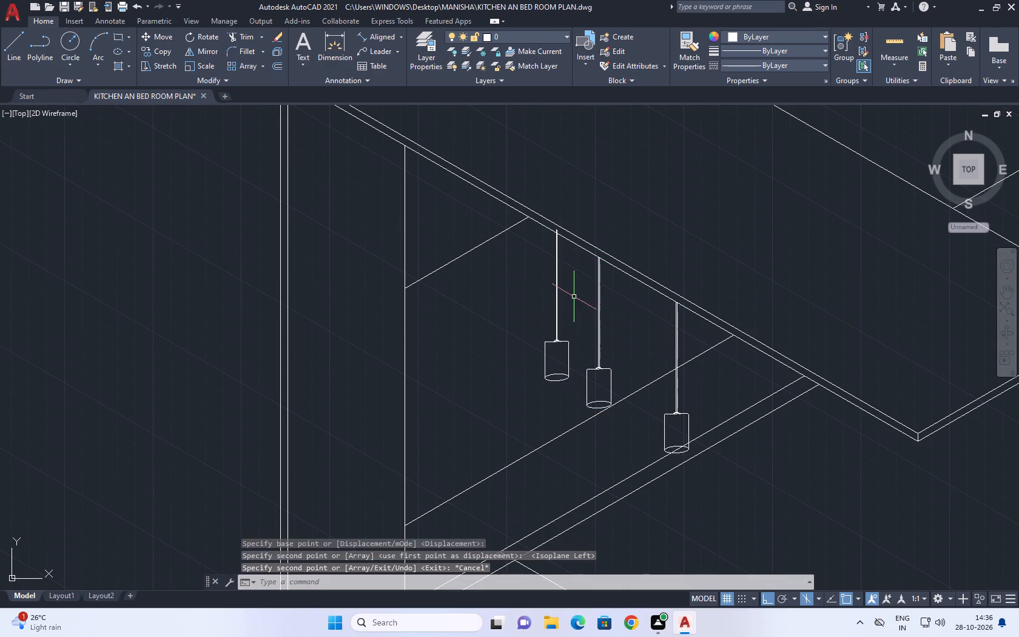
Move the new pendant copy straight down so its rod's top right end meets the overhead panel's lower edge.
scroll(553, 287, "up", 2)
left_click(590, 273)
left_click(534, 294)
middle_click_drag(552, 278, 560, 311)
type("M")
key("space")
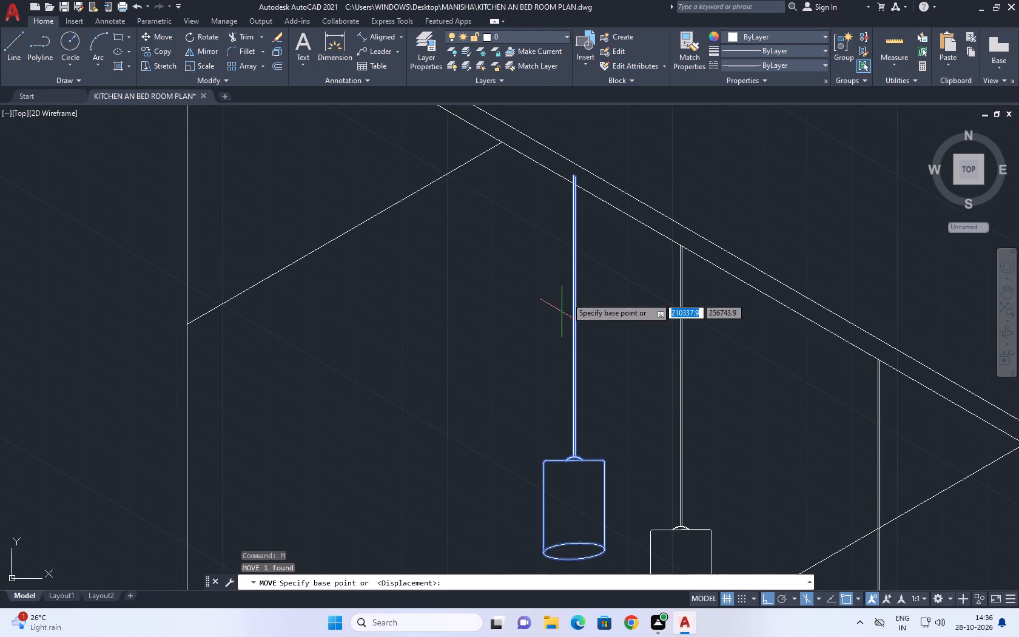
scroll(579, 181, "up", 5)
left_click(627, 178)
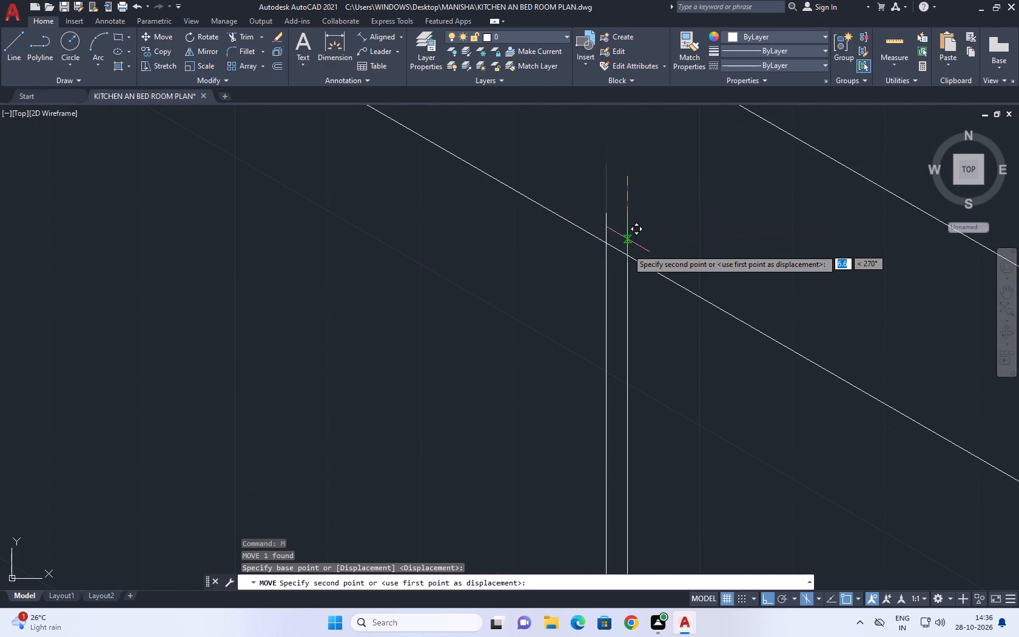
left_click(627, 254)
Move the pendant farthest from the wall about 80 mm towards the other two along the panel's lower edge.
scroll(568, 261, "down", 9)
scroll(659, 324, "up", 4)
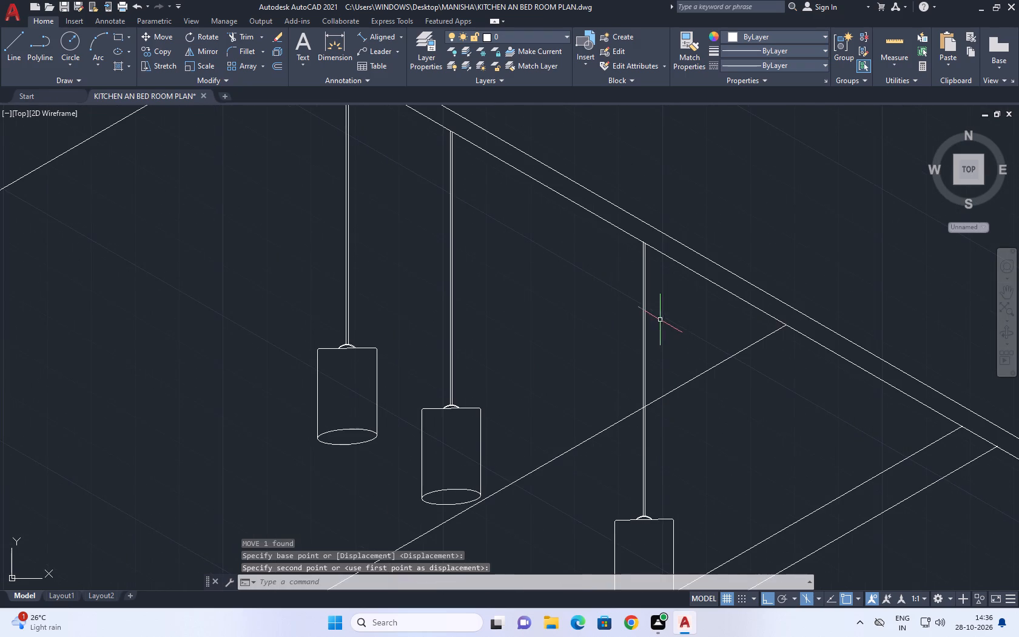
left_click(660, 320)
left_click(612, 303)
key("m")
key("space")
left_click(596, 297)
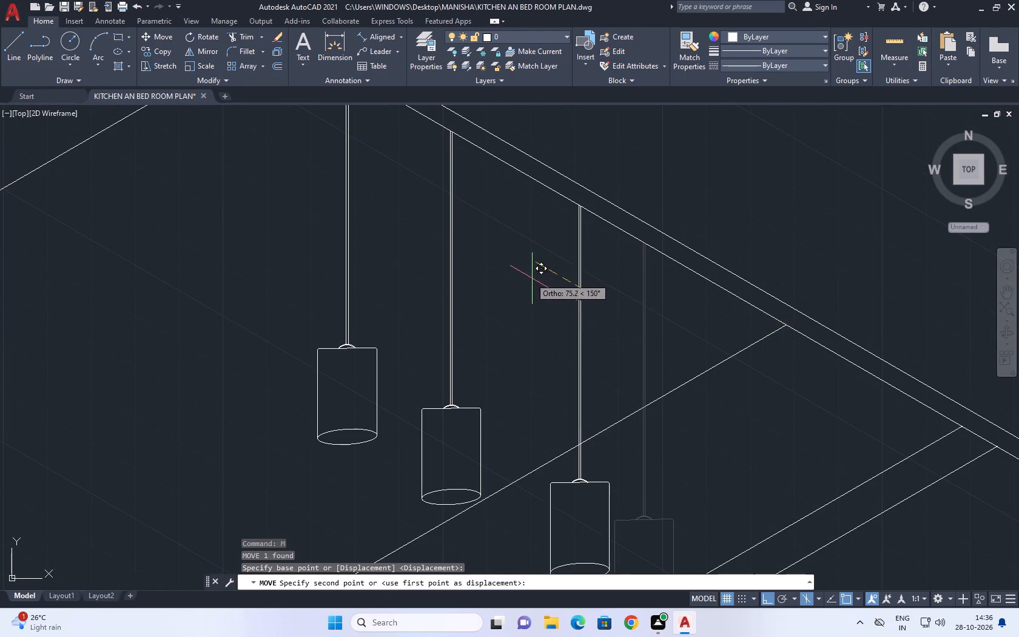
left_click(525, 276)
Examine the whole isometric kitchen view, including the three pendants, slatted counter and wall cabinets.
scroll(599, 294, "down", 2)
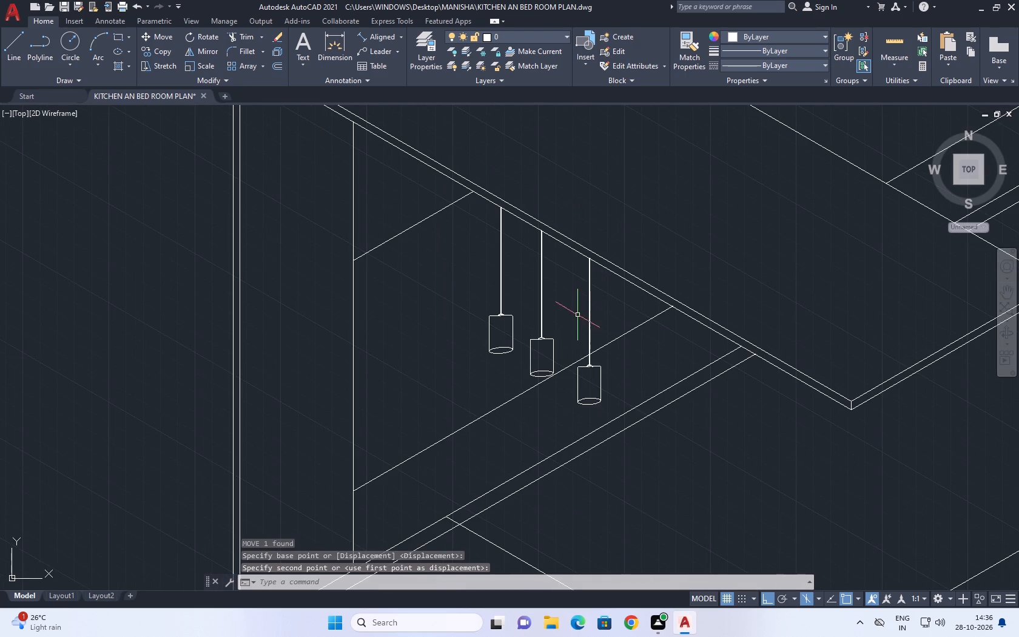
middle_click_drag(579, 317, 604, 362)
scroll(608, 369, "down", 2)
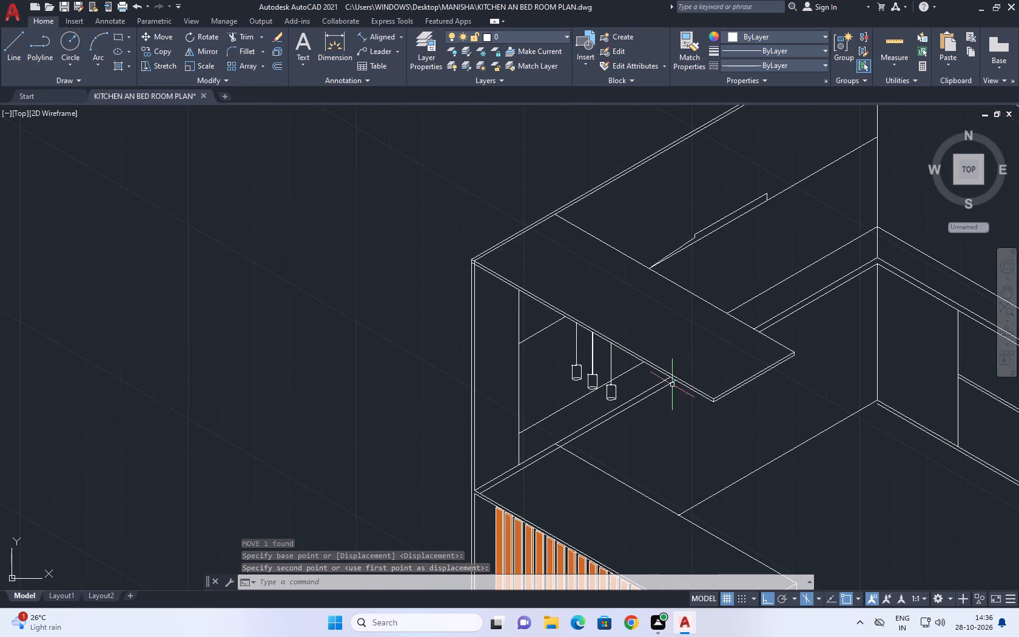
scroll(643, 386, "down", 2)
middle_click_drag(668, 402, 637, 408)
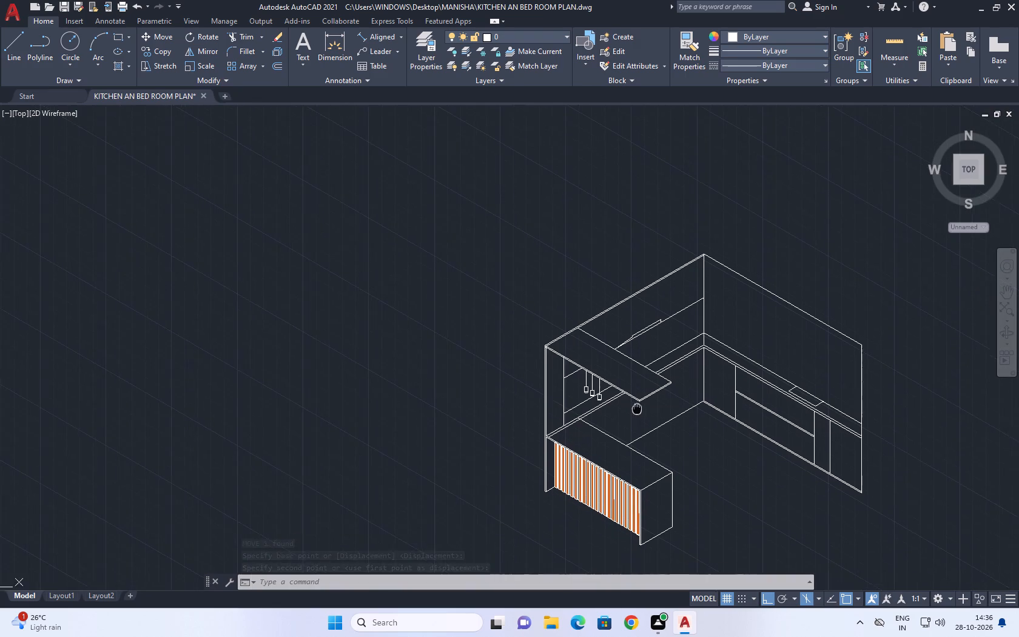
middle_click_drag(637, 408, 633, 402)
middle_click_drag(665, 335, 627, 387)
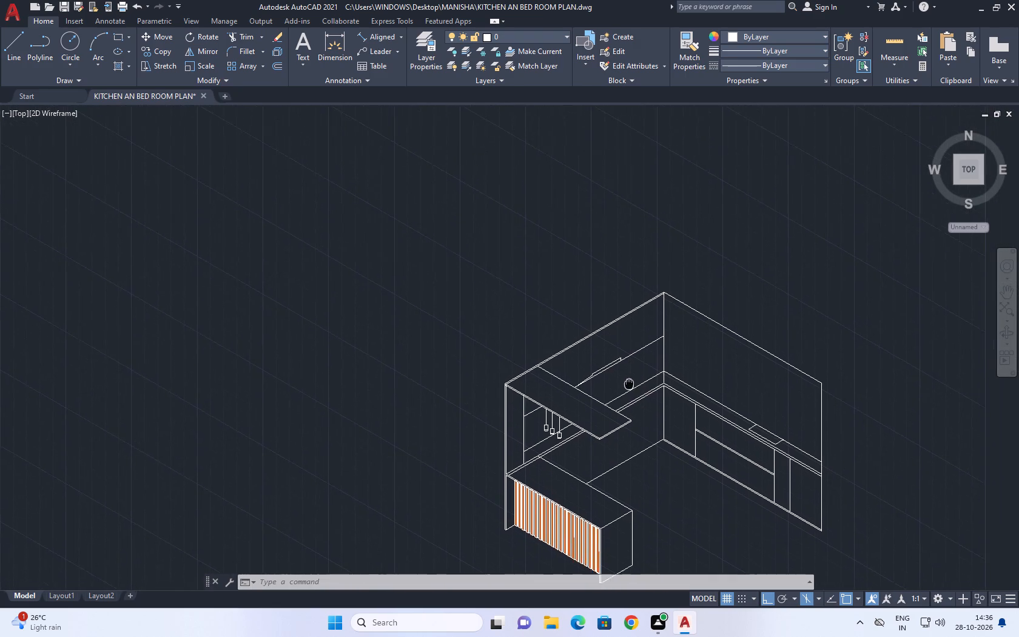
middle_click_drag(627, 387, 597, 428)
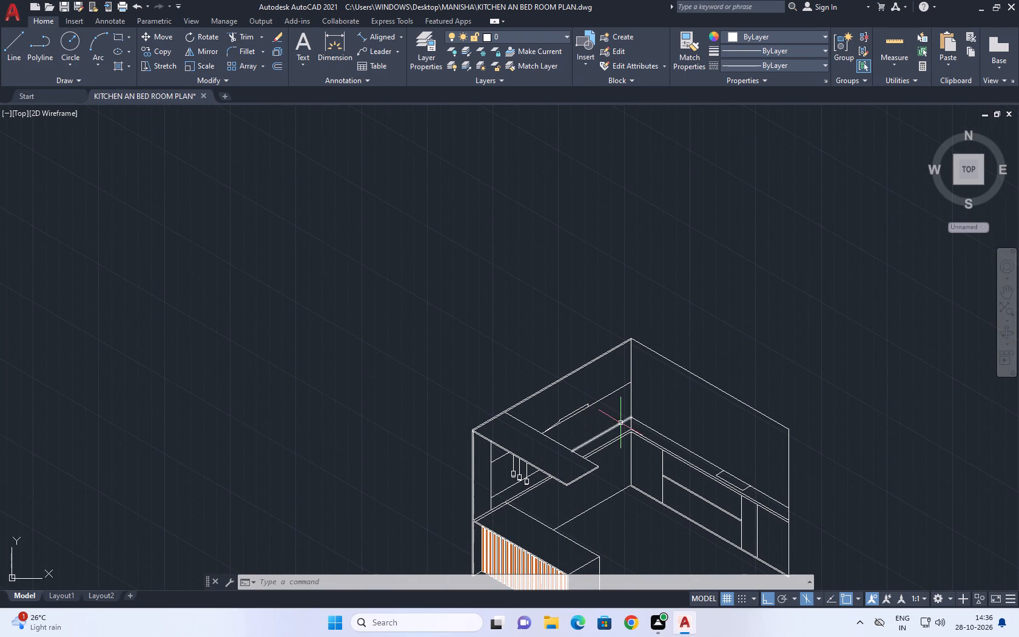
scroll(579, 478, "down", 2)
middle_click_drag(610, 539, 580, 428)
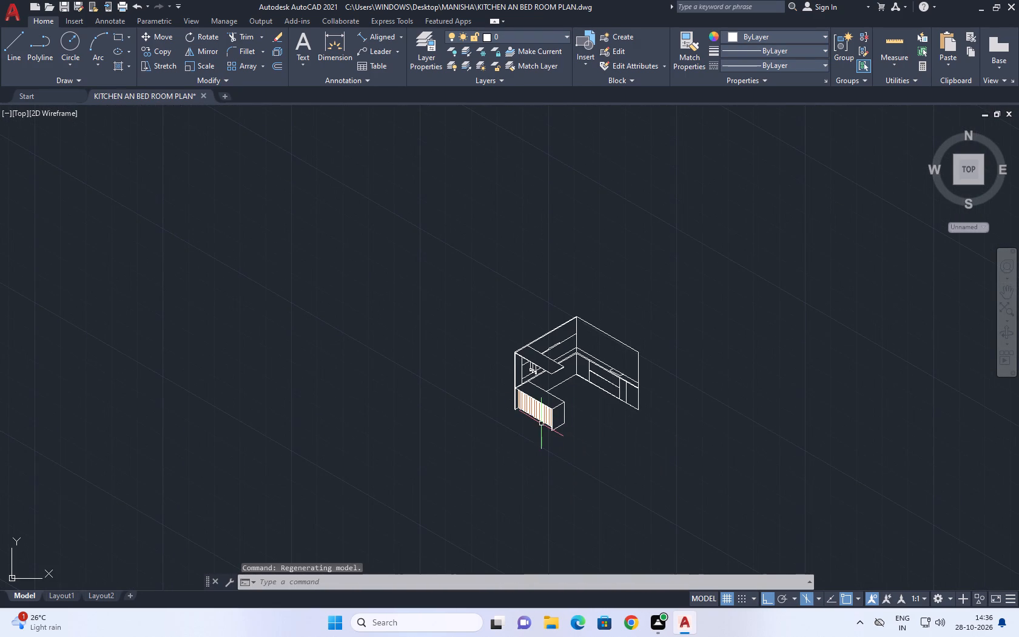
scroll(1018, 78, "up", 1)
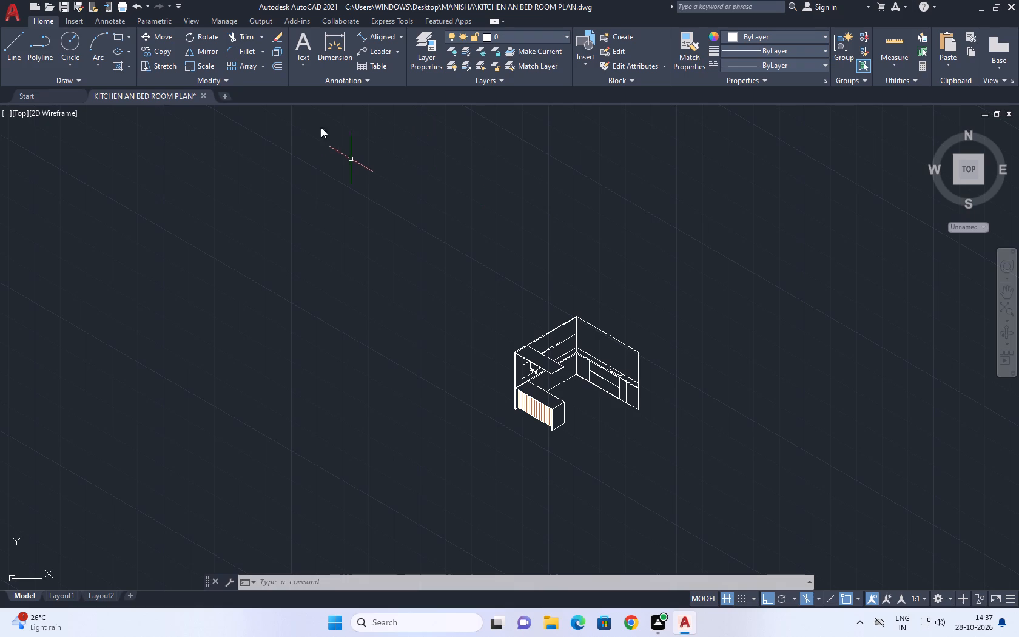
middle_click_drag(642, 317, 533, 335)
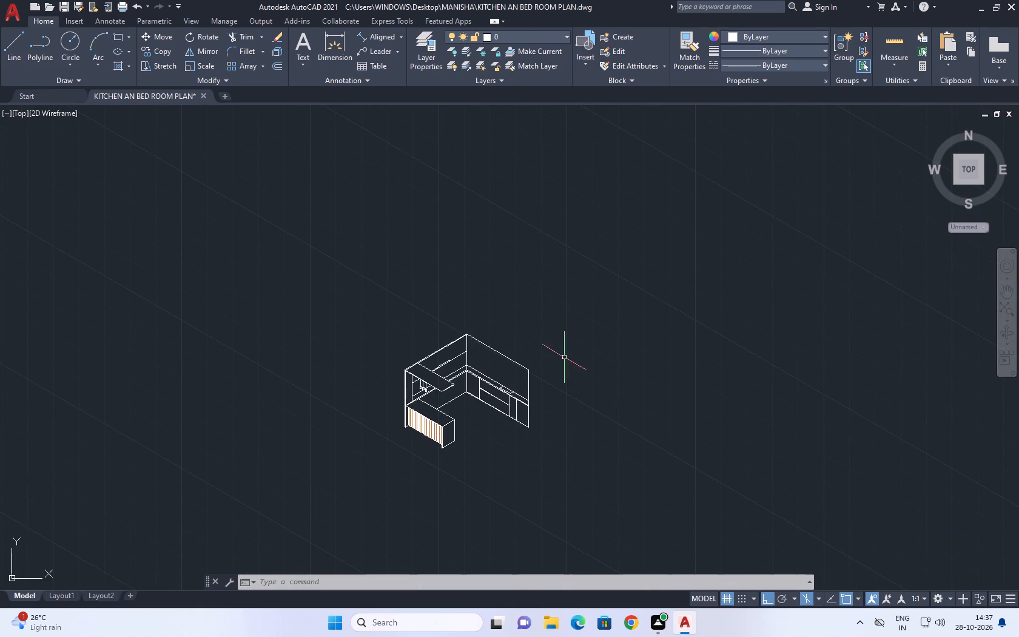
scroll(520, 403, "up", 3)
middle_click_drag(502, 434, 499, 373)
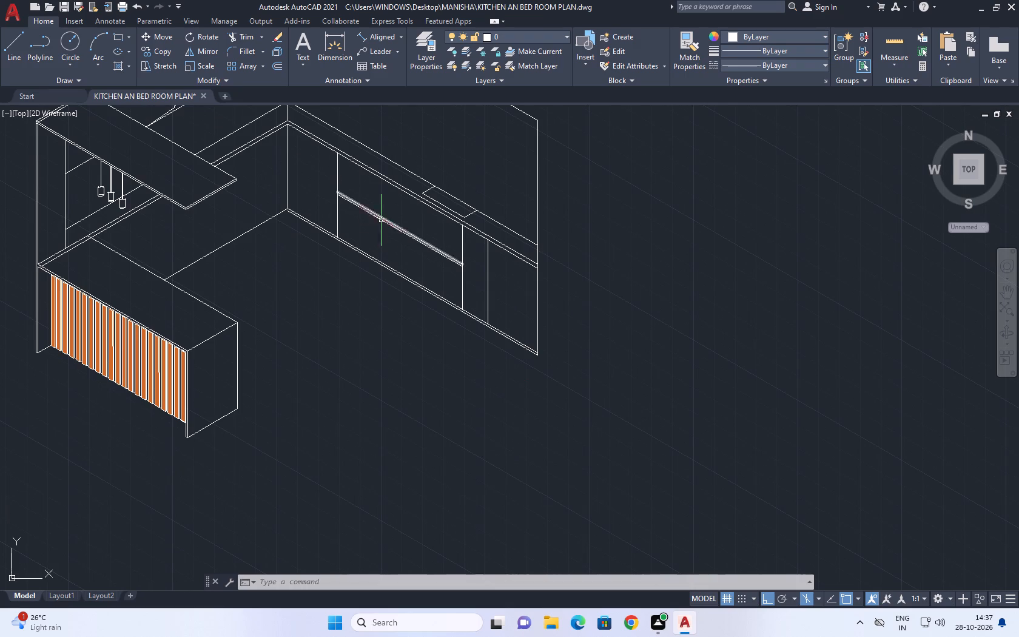
scroll(417, 252, "down", 1)
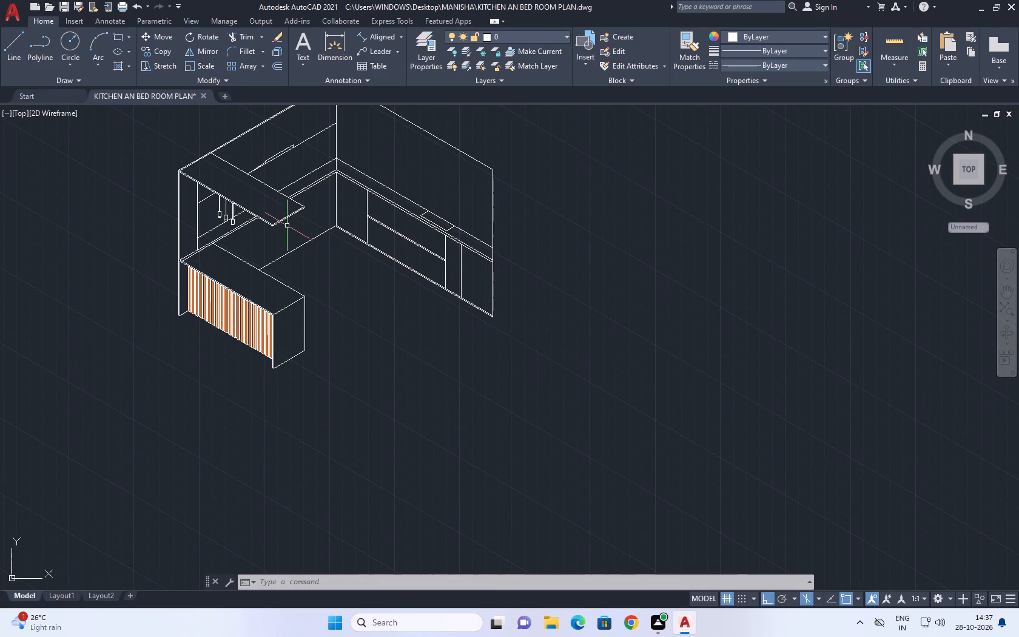
scroll(363, 278, "down", 1)
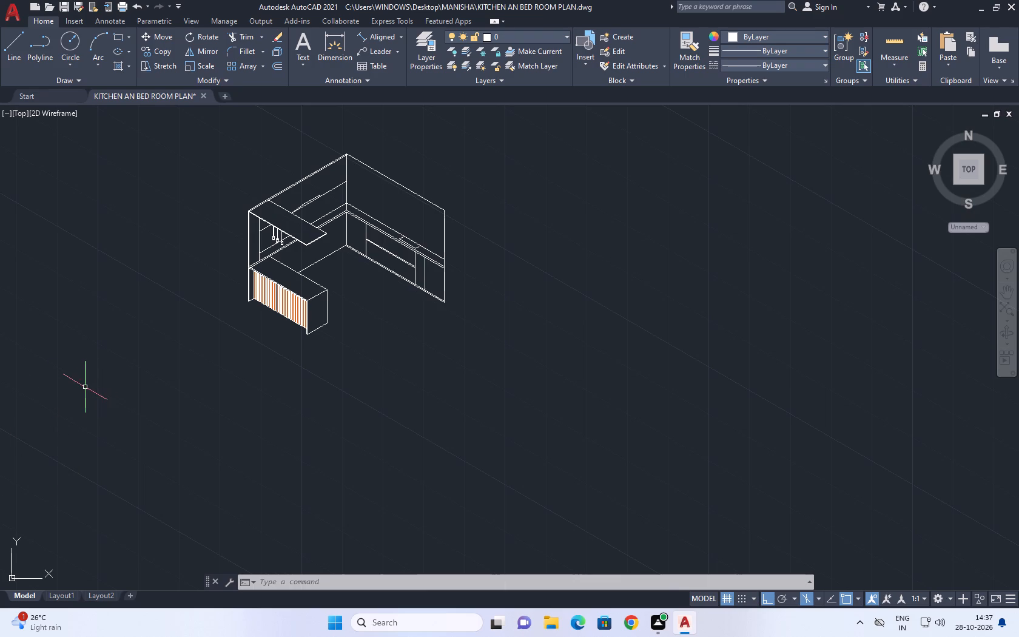
Draw a vertical line upward from the countertop's wall edge, near the middle of the countertop rectangle's back side.
scroll(386, 224, "up", 3)
middle_click_drag(386, 224, 408, 345)
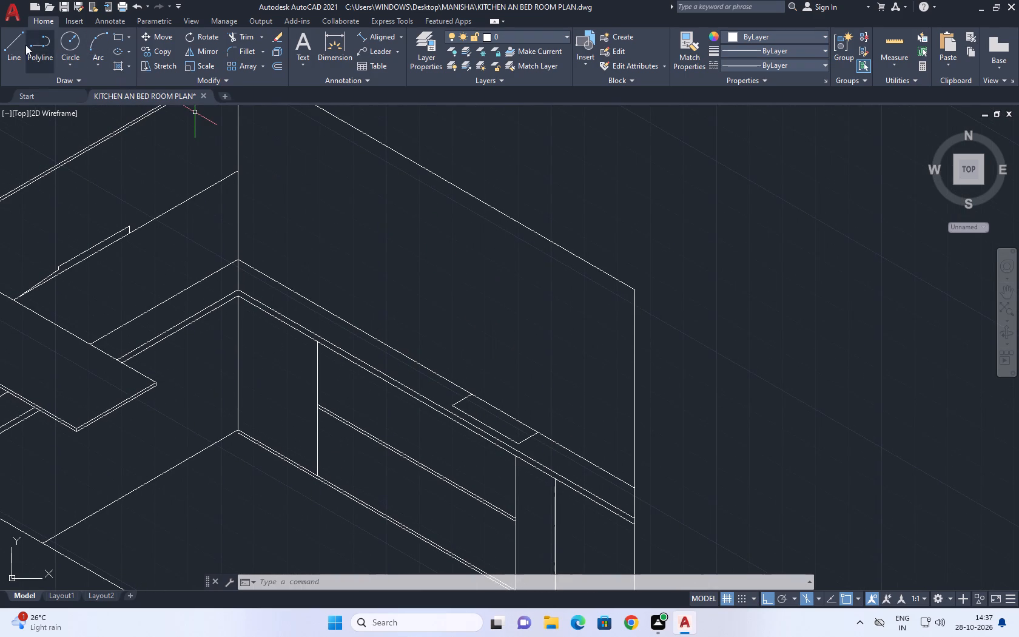
left_click(13, 35)
scroll(499, 394, "up", 2)
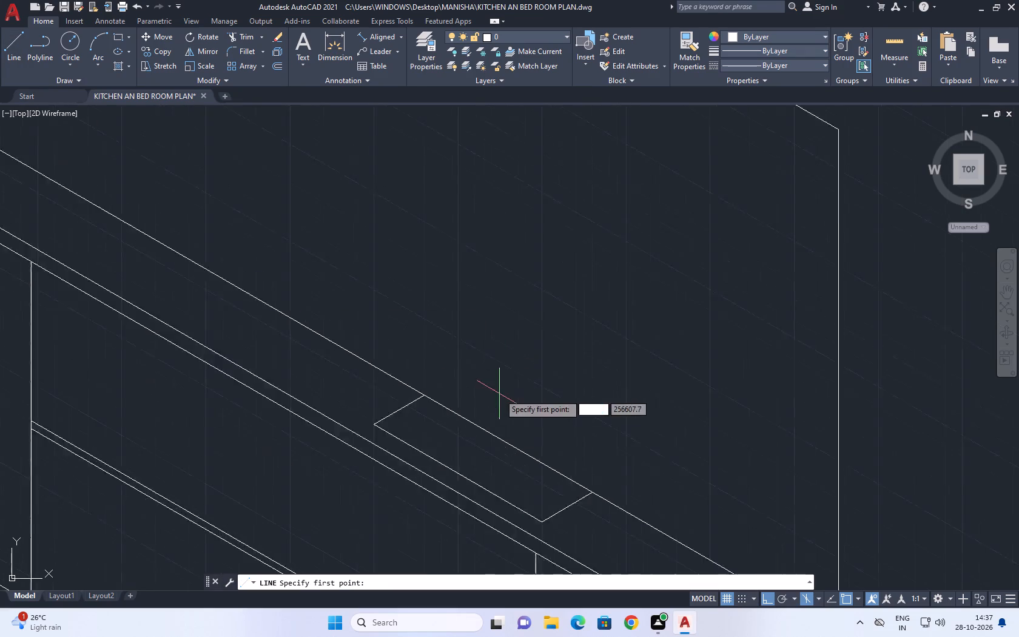
scroll(499, 394, "up", 1)
left_click(500, 465)
middle_click_drag(516, 322, 525, 377)
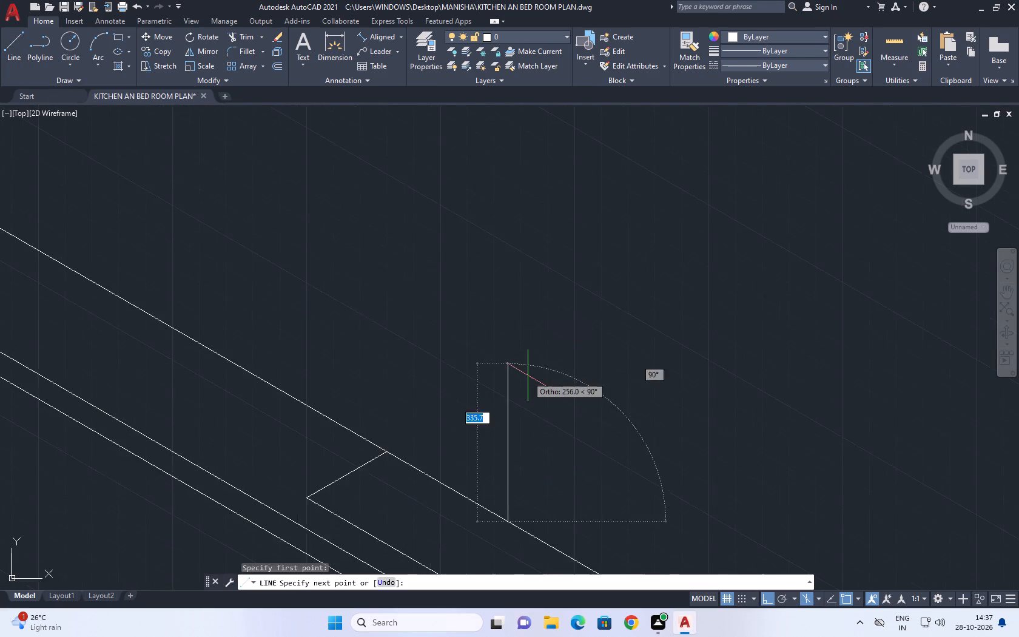
scroll(529, 374, "down", 1)
left_click(520, 390)
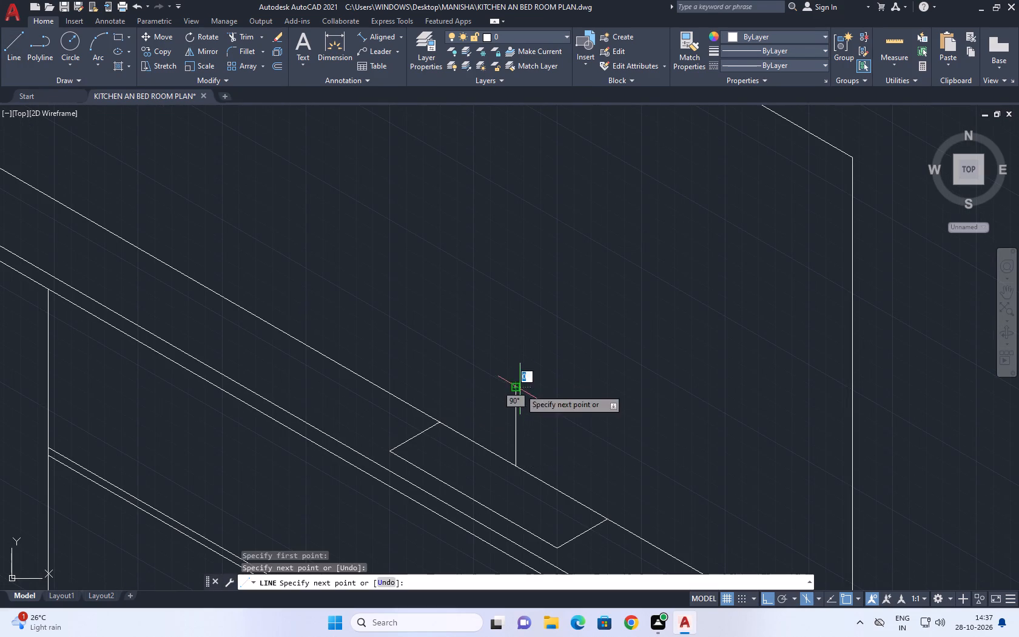
right_click(529, 380)
left_click(581, 394)
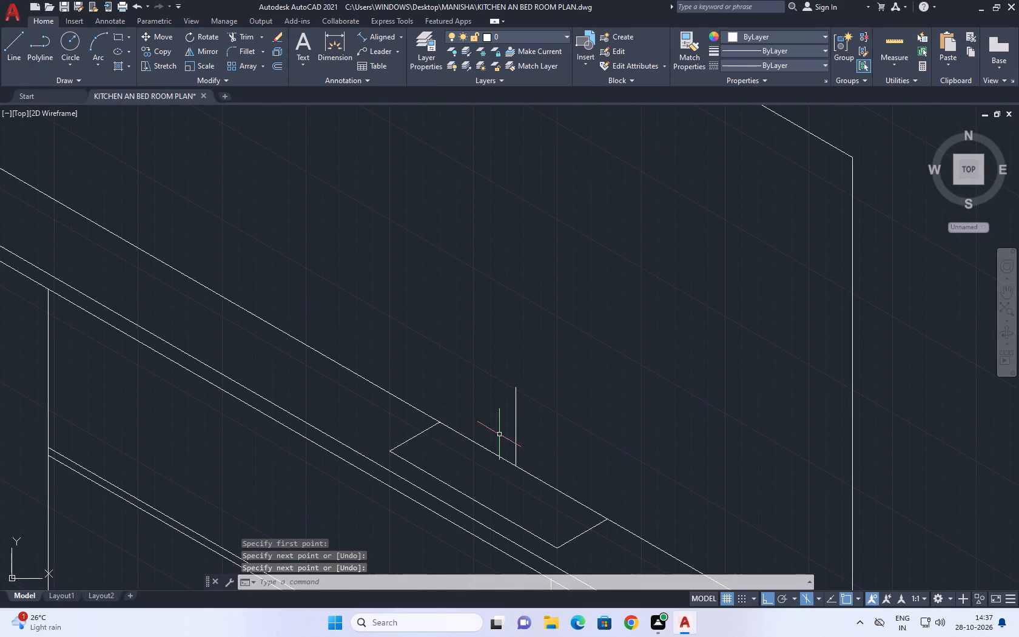
Copy the vertical line by its lower end a short distance along the countertop's wall edge, making a narrow pair.
scroll(481, 400, "up", 1)
middle_click_drag(472, 390, 405, 320)
left_click_drag(528, 411, 496, 371)
left_click(435, 292)
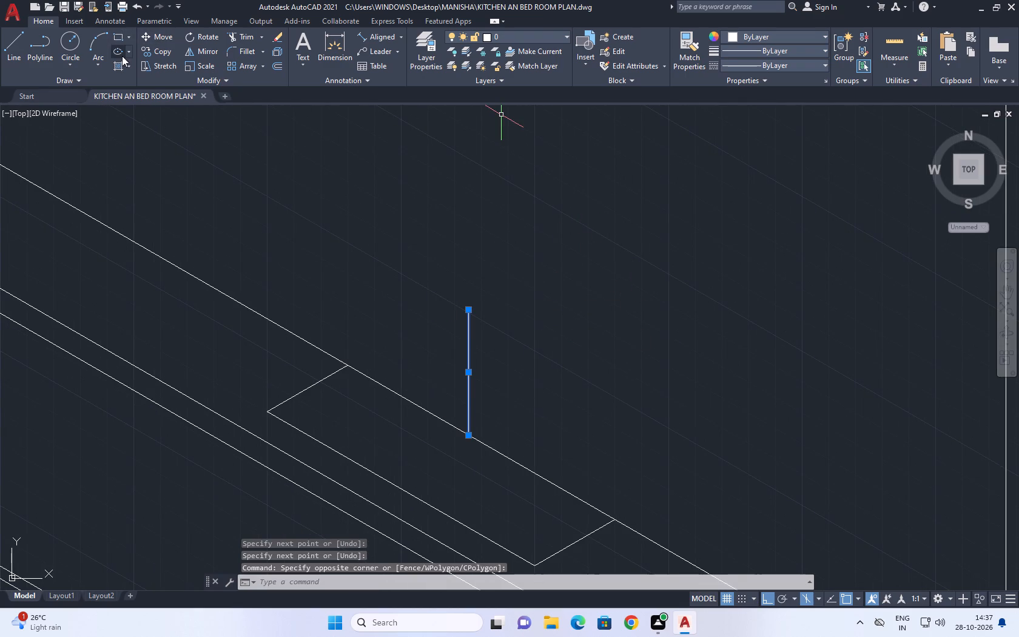
left_click(150, 53)
left_click(471, 434)
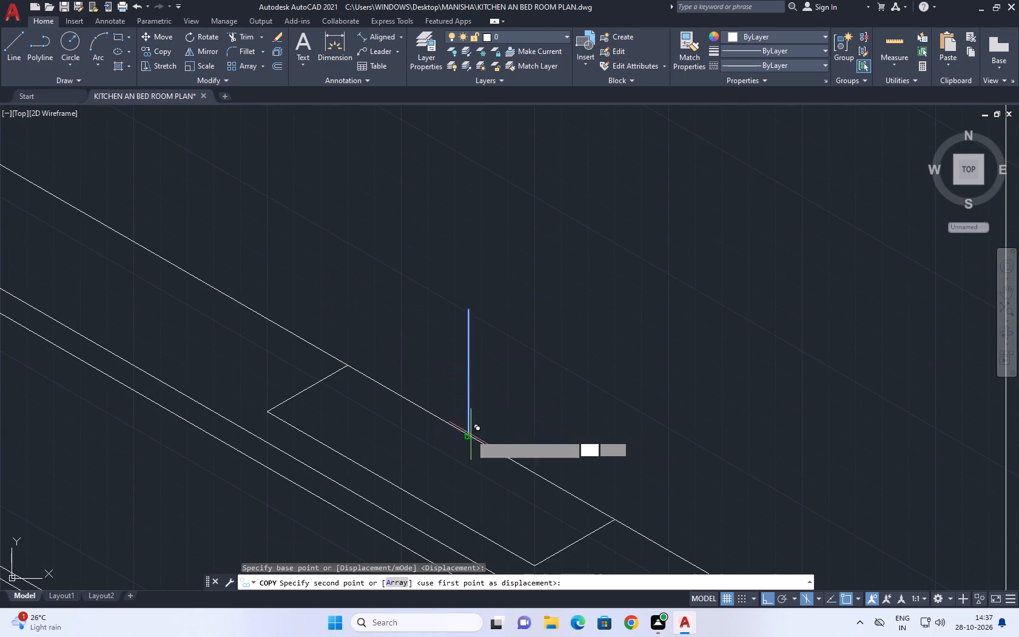
left_click(479, 445)
right_click(576, 362)
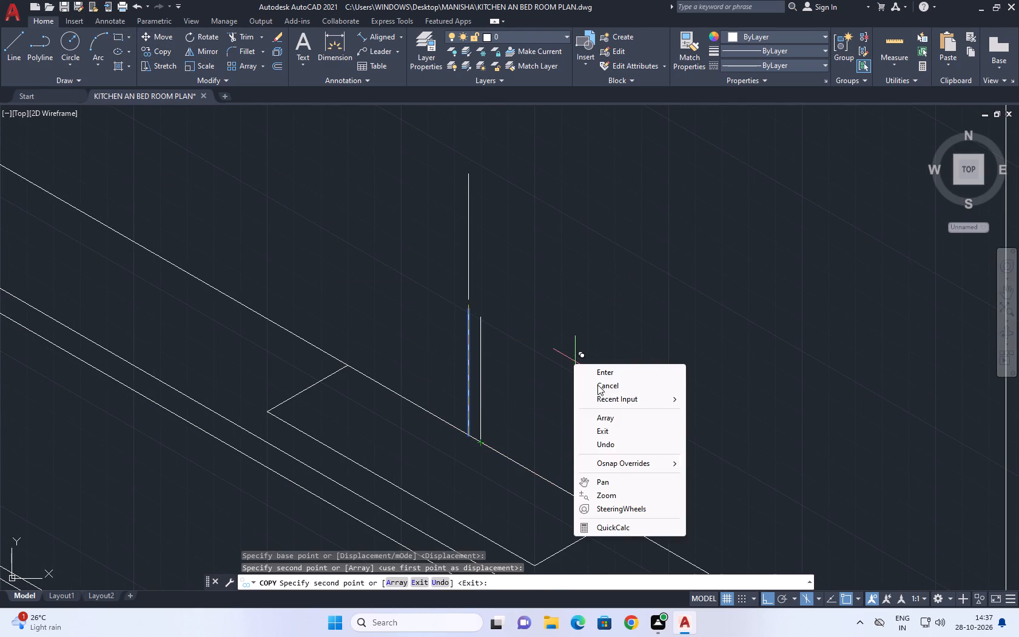
left_click(613, 387)
With ortho off, draw a three-point arc from the top of the inner vertical line, curving up and over as the tap's spout.
middle_click_drag(467, 357, 483, 418)
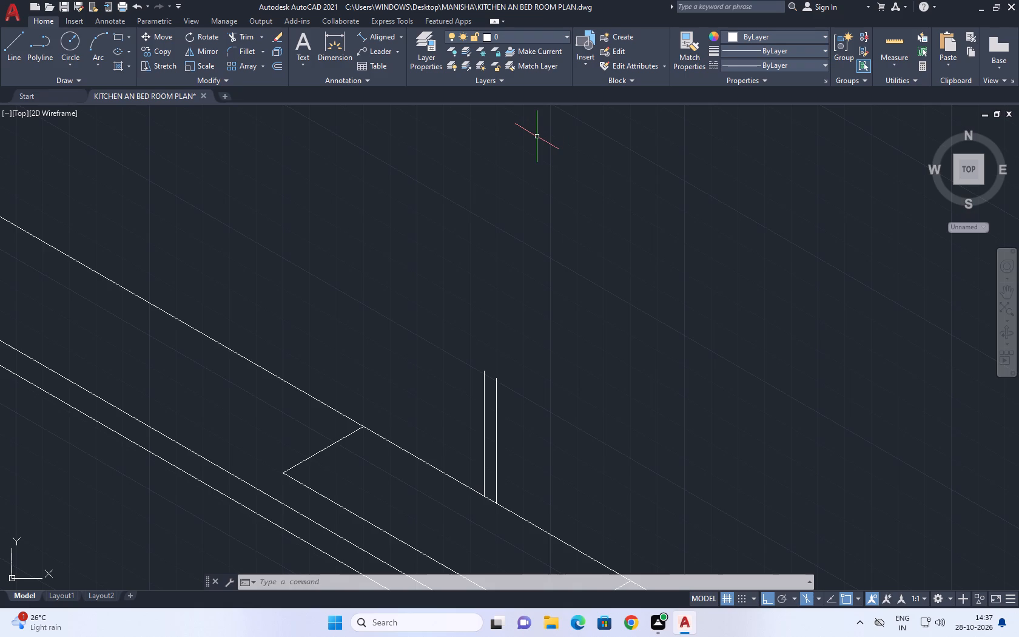
scroll(345, 121, "down", 1)
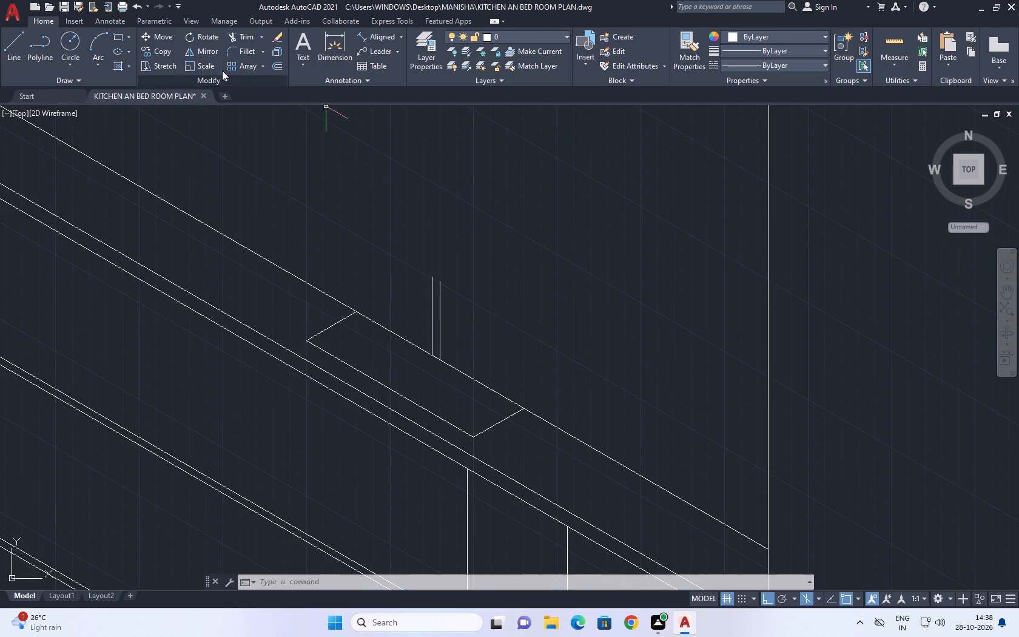
left_click(90, 45)
scroll(411, 285, "up", 2)
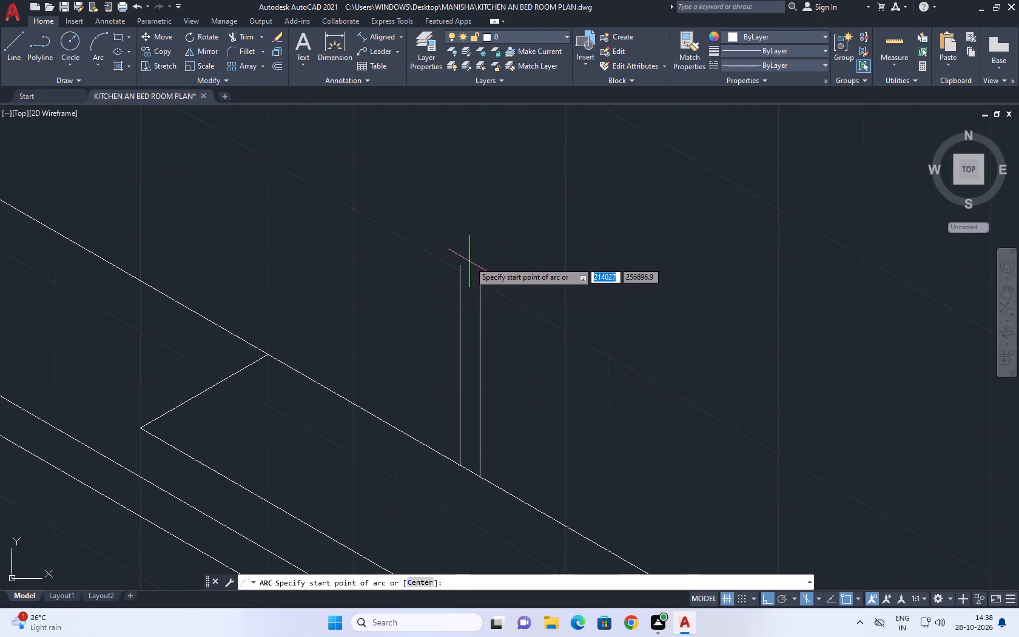
left_click(460, 265)
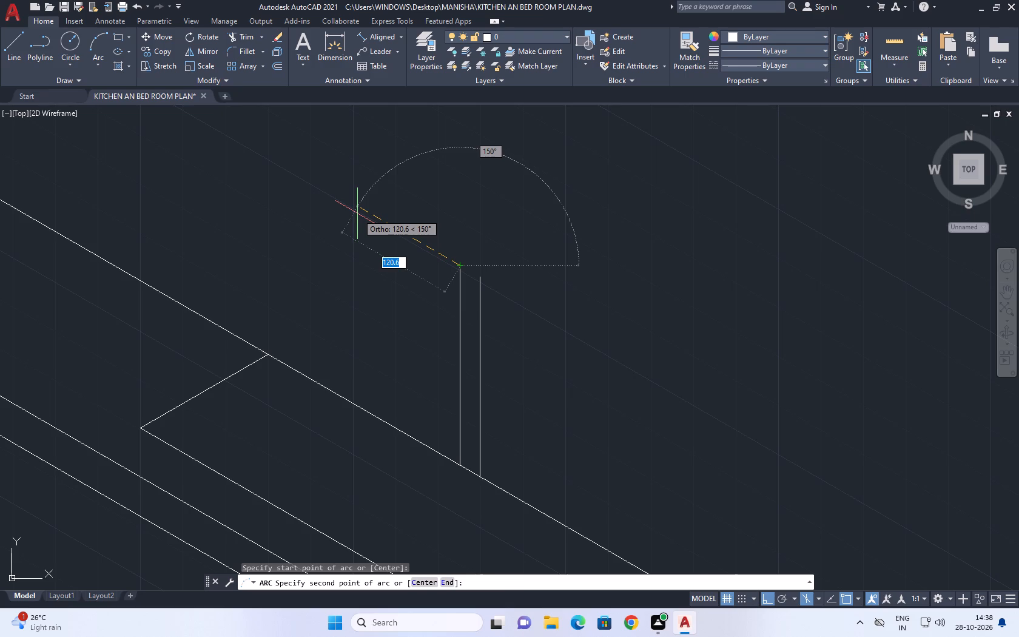
key("F8")
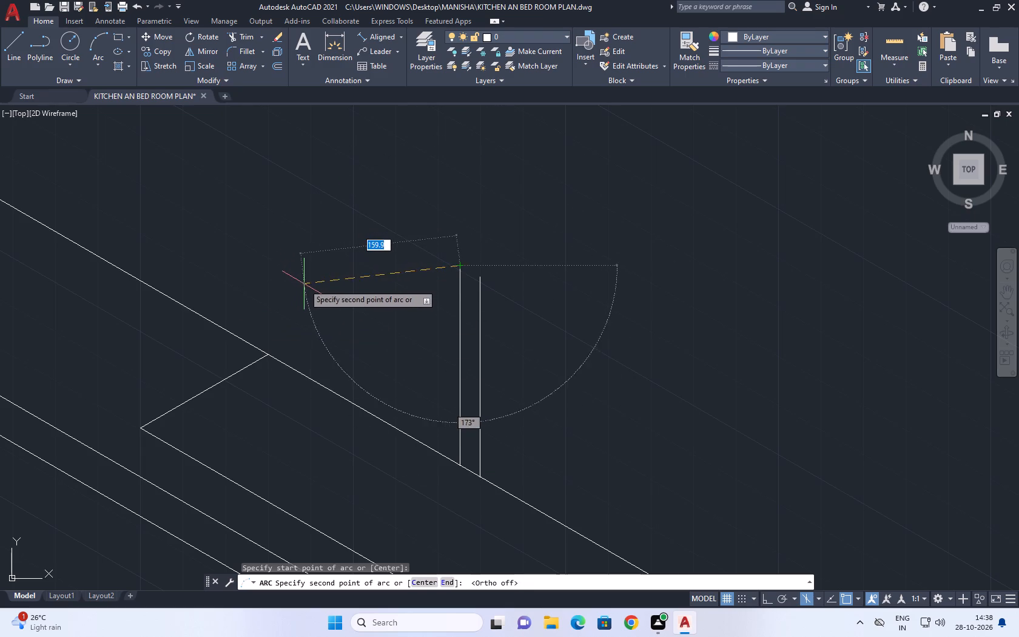
scroll(362, 285, "up", 1)
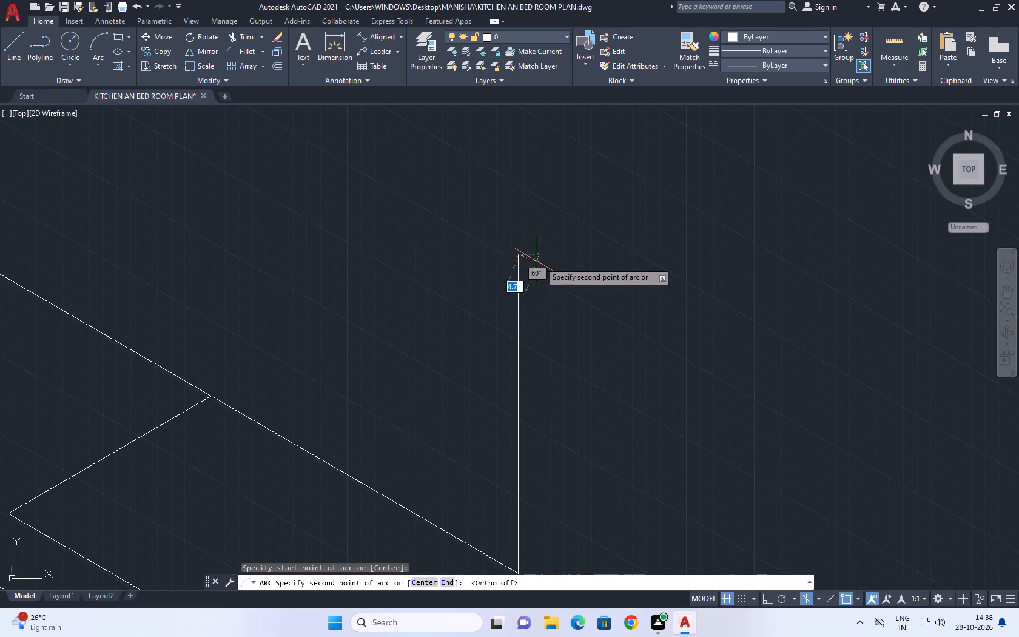
middle_click_drag(361, 238, 410, 314)
scroll(410, 315, "down", 3)
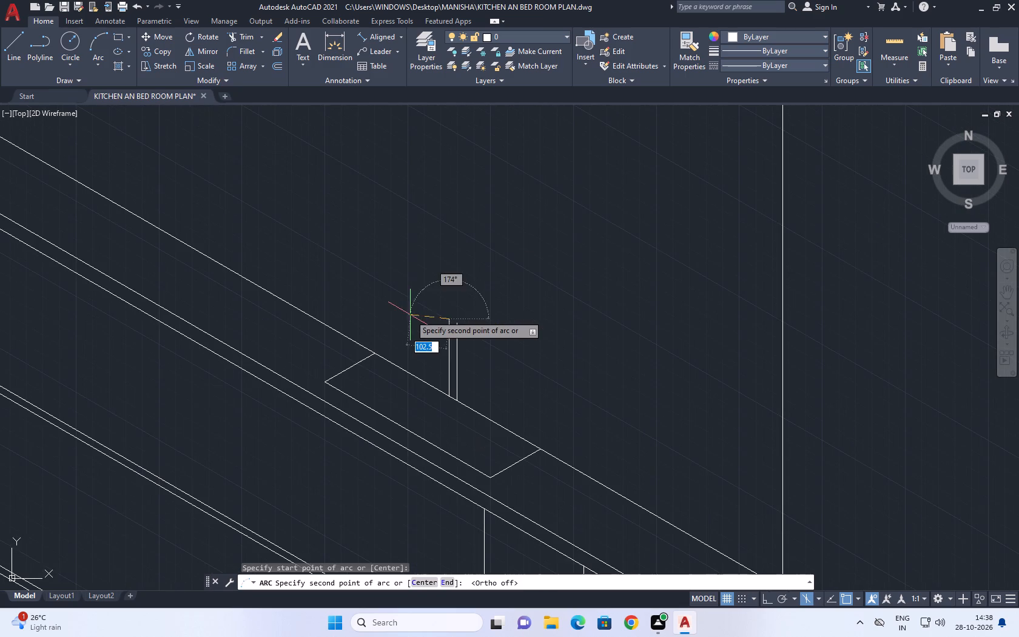
scroll(428, 311, "up", 1)
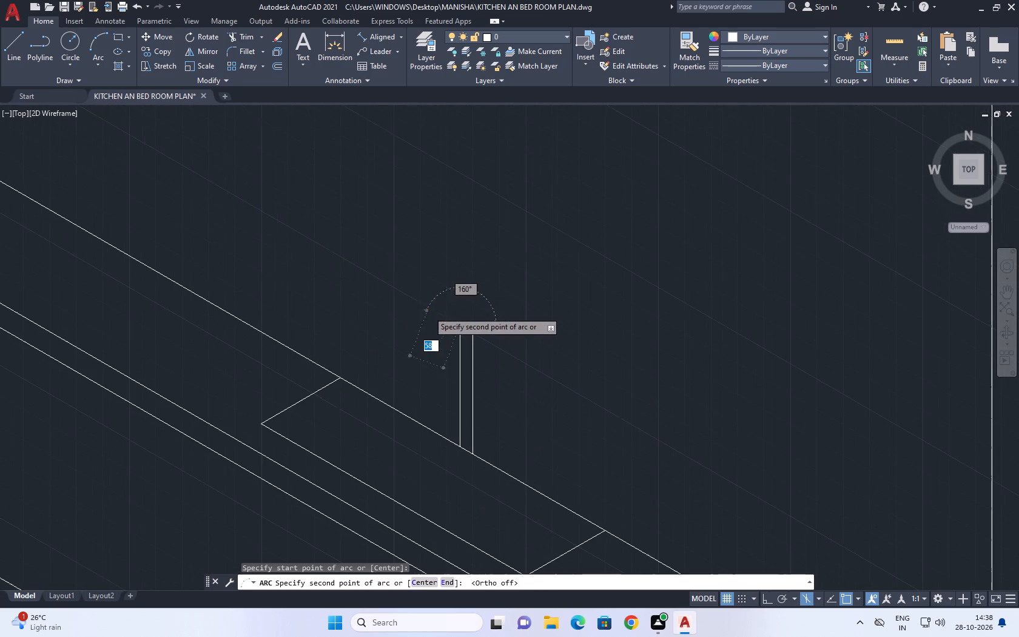
left_click(425, 283)
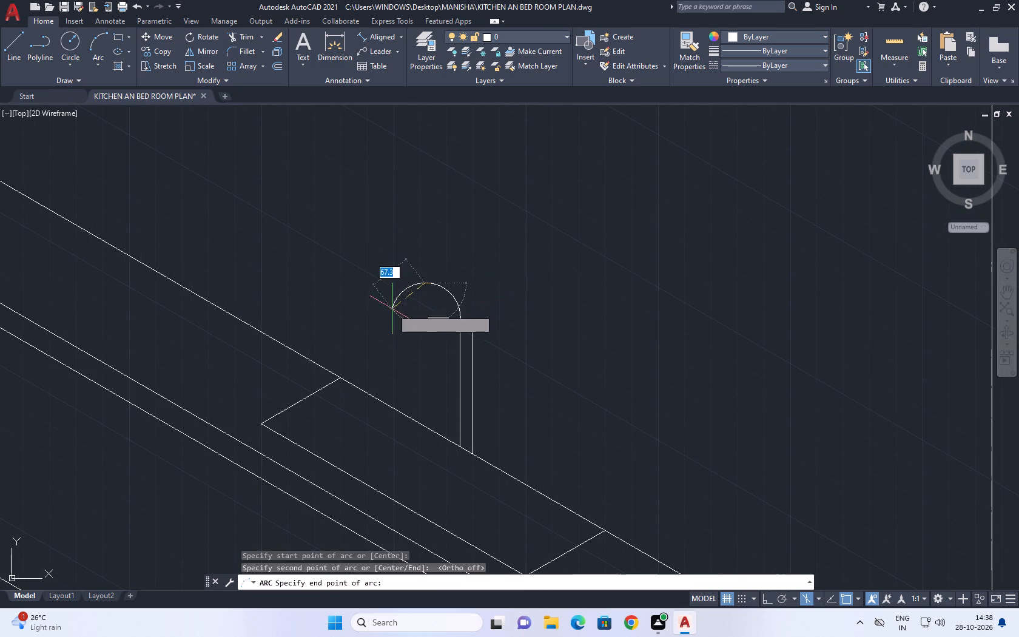
left_click(374, 339)
Stretch the spout arc's free end upward to shorten the curve.
scroll(375, 330, "up", 2)
left_click_drag(371, 350, 365, 346)
left_click(345, 298)
left_click(369, 356)
left_click(370, 354)
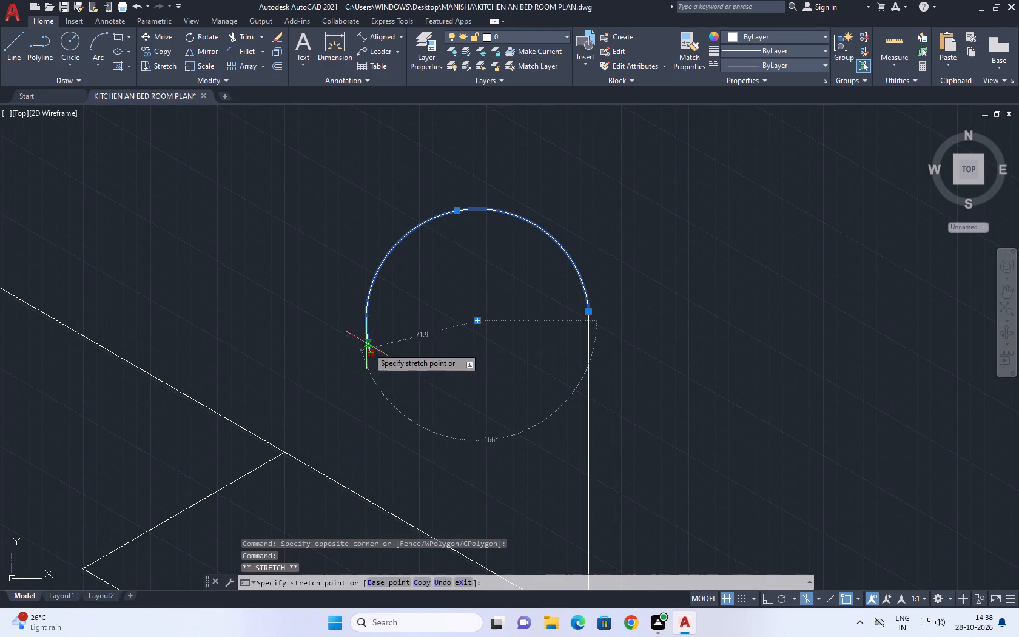
left_click(368, 283)
Offset the spout arc 20 outward to form the tap's outer curve.
middle_click_drag(494, 211, 481, 374)
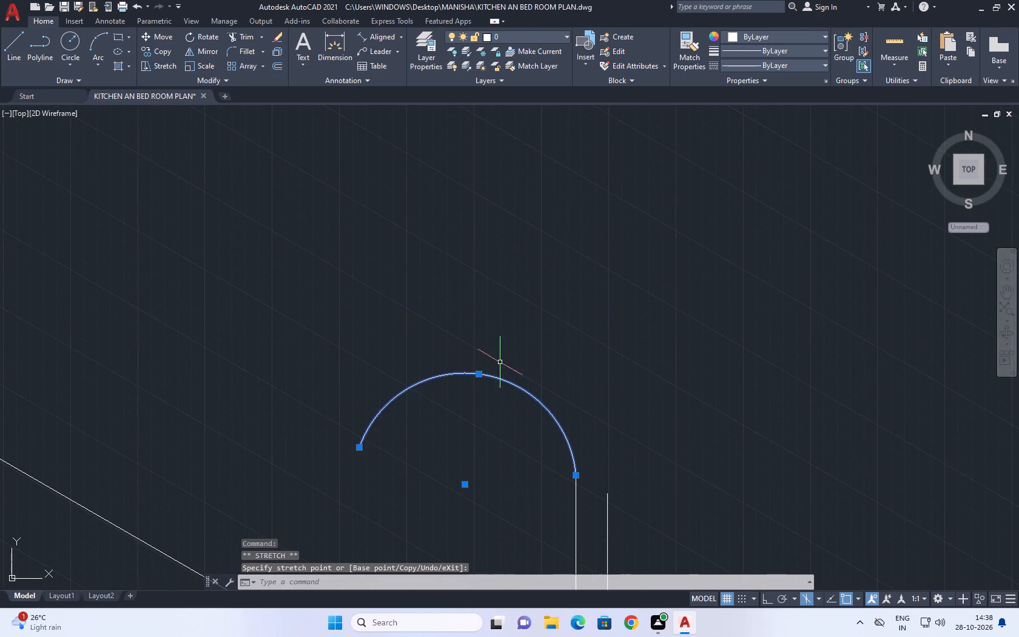
left_click(278, 66)
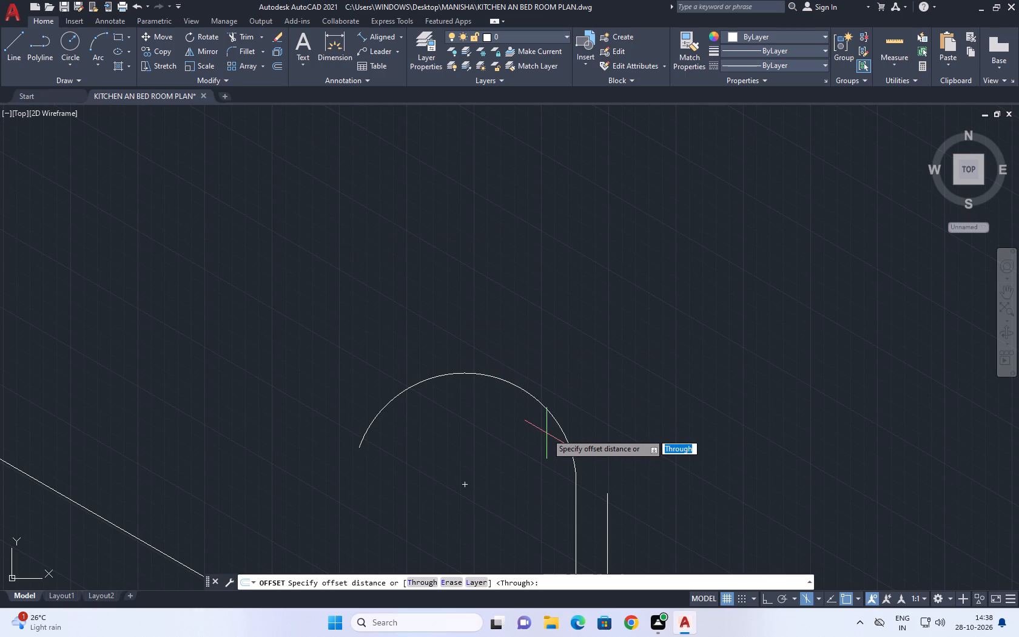
type("20")
key("Return")
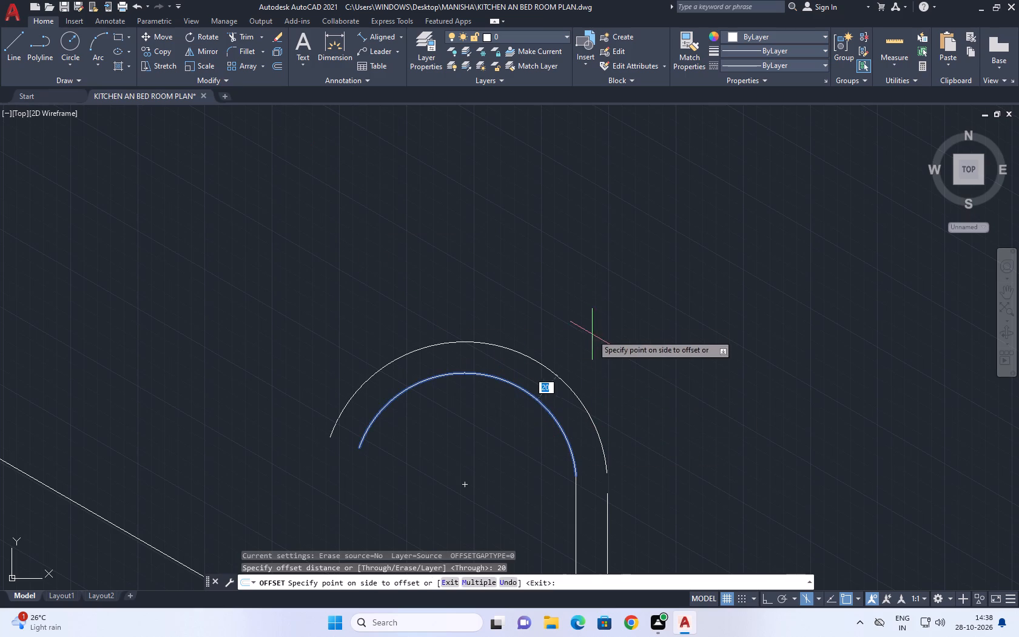
left_click(601, 340)
right_click(662, 334)
left_click(689, 350)
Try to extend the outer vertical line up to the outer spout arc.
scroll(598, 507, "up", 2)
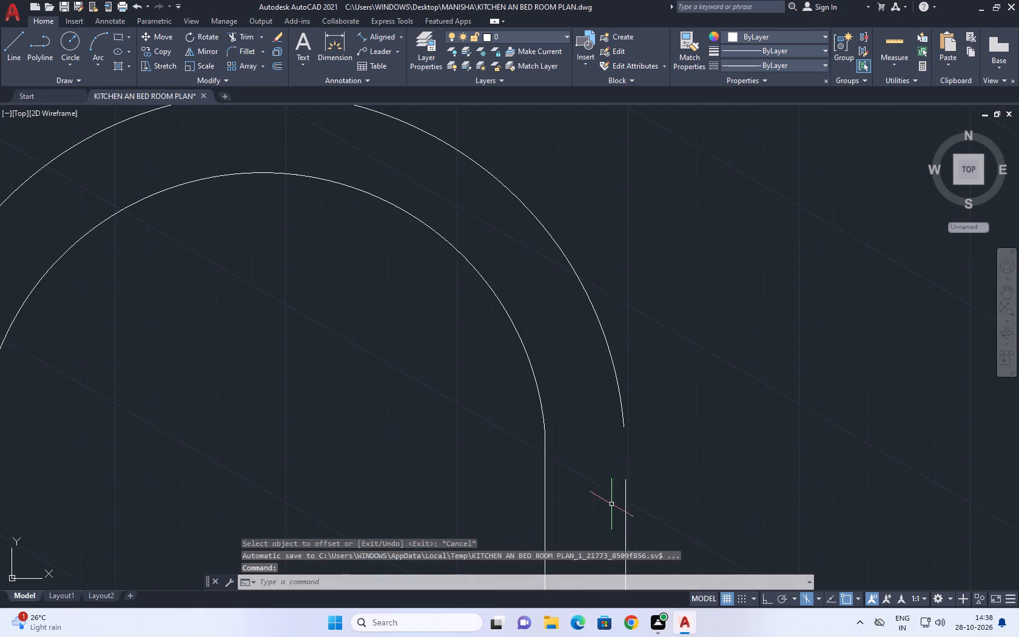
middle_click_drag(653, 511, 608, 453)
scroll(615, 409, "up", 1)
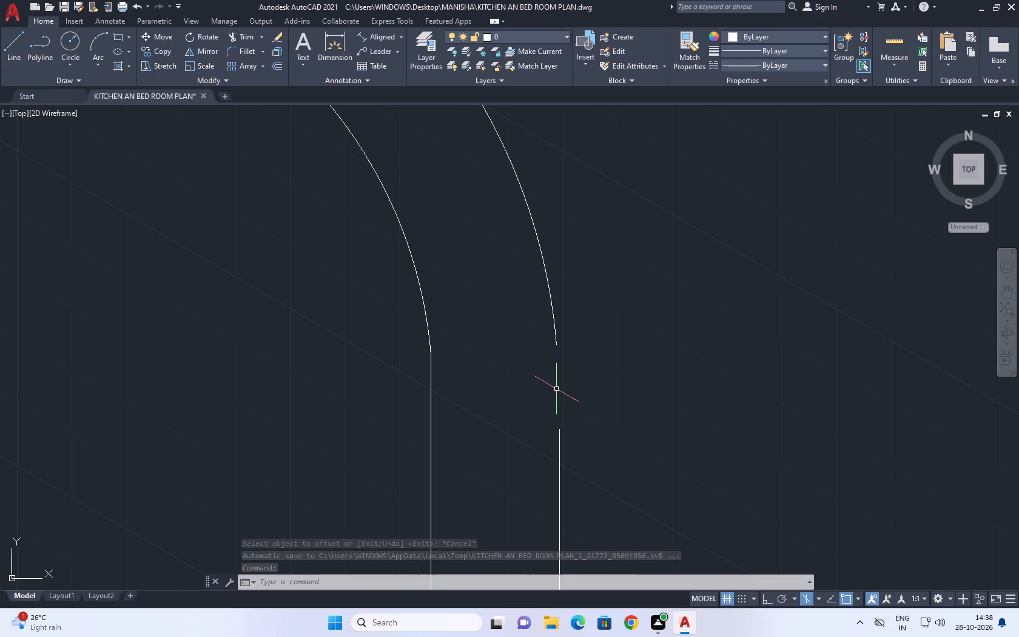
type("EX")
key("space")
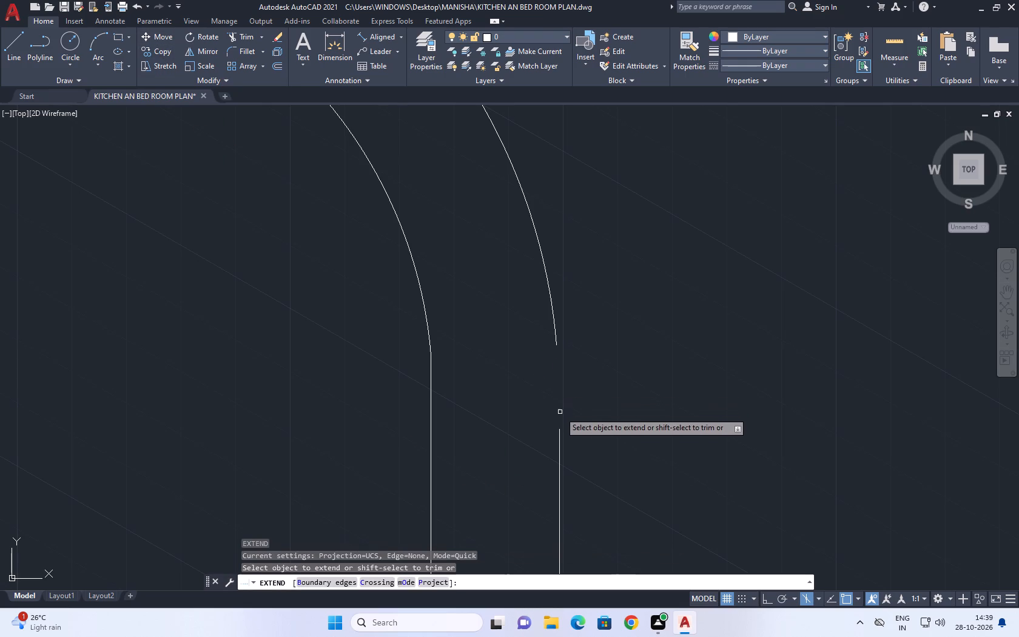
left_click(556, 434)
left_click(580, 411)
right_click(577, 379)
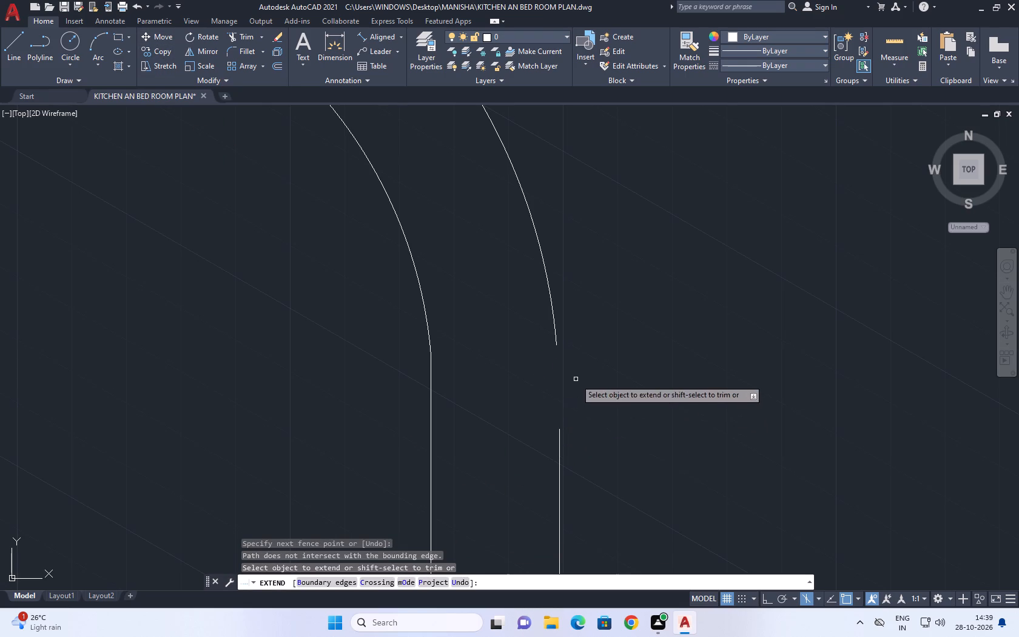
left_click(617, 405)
Stretch the outer arc's lower end onto the top endpoint of the outer vertical line.
scroll(520, 351, "up", 1)
left_click_drag(619, 343, 594, 335)
left_click(528, 310)
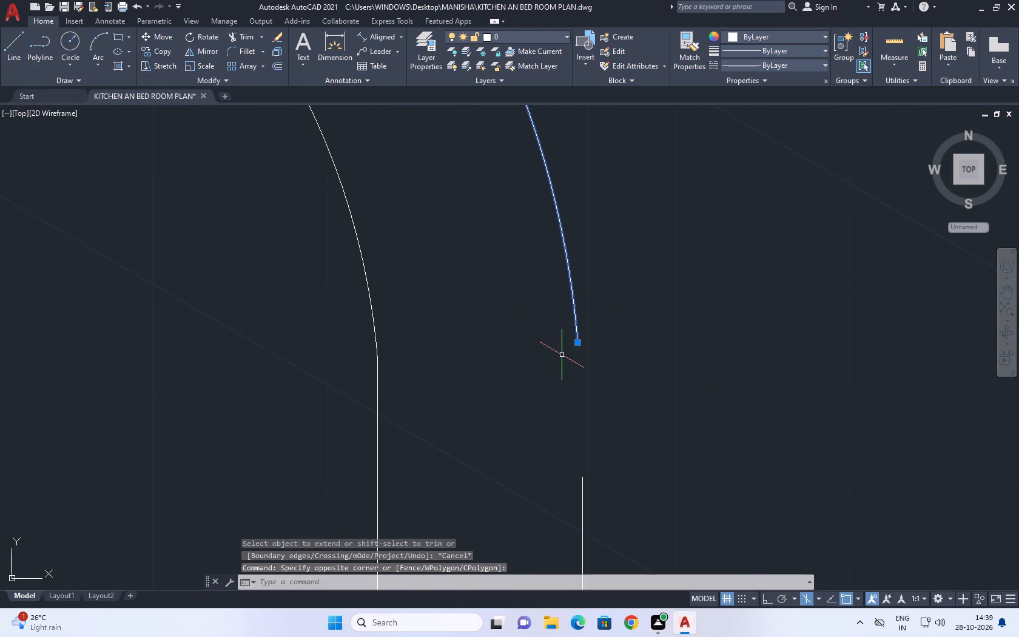
left_click(578, 340)
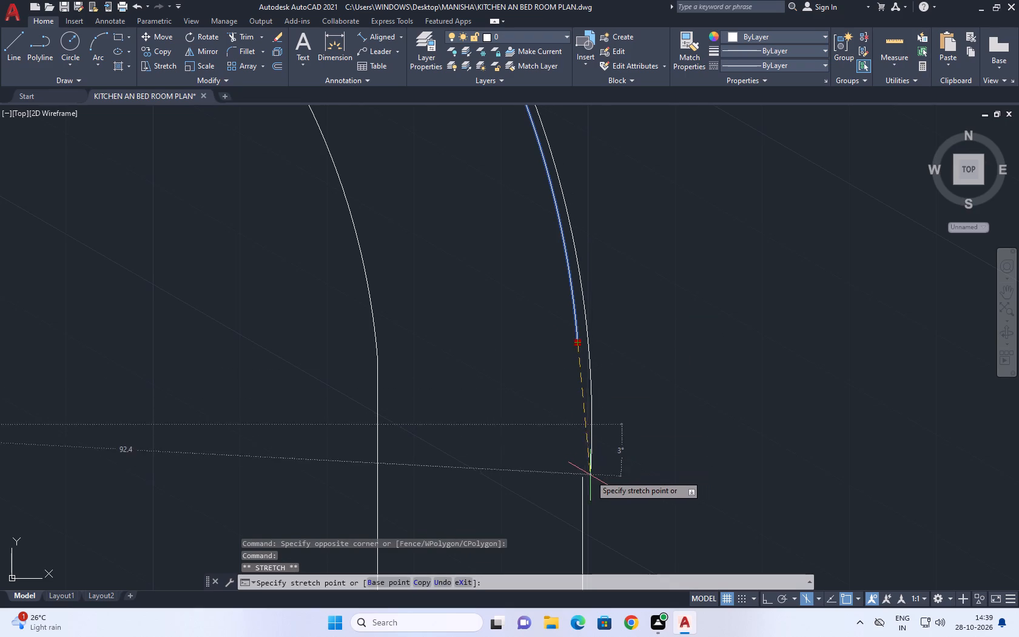
left_click(582, 479)
scroll(576, 420, "down", 4)
right_click_drag(617, 318, 610, 313)
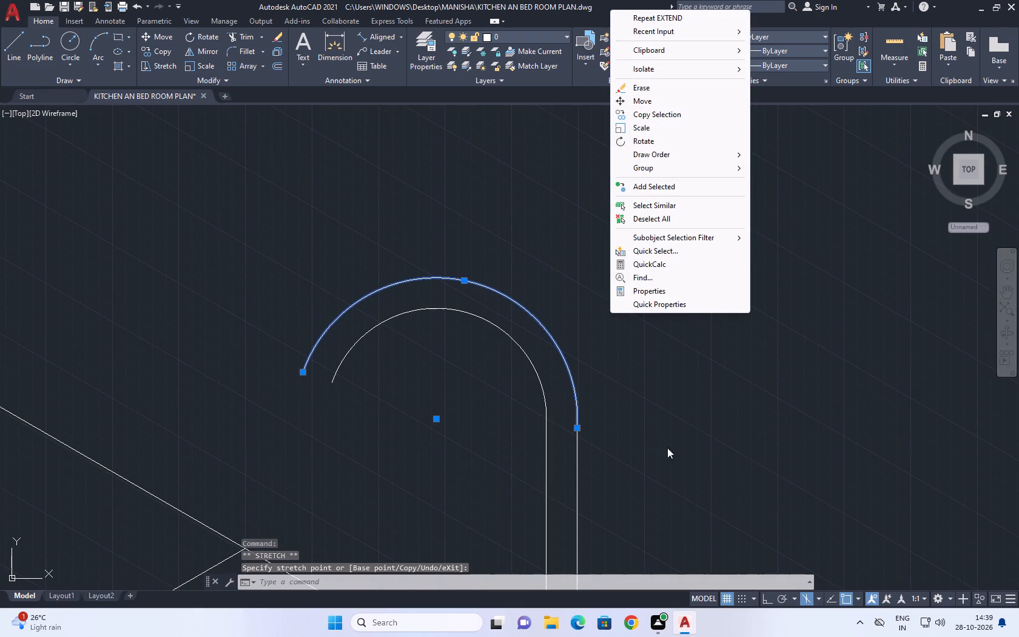
left_click(670, 220)
Stretch the inner arc's free end downward to make a half circle of about 70 radius.
middle_click_drag(446, 372, 535, 459)
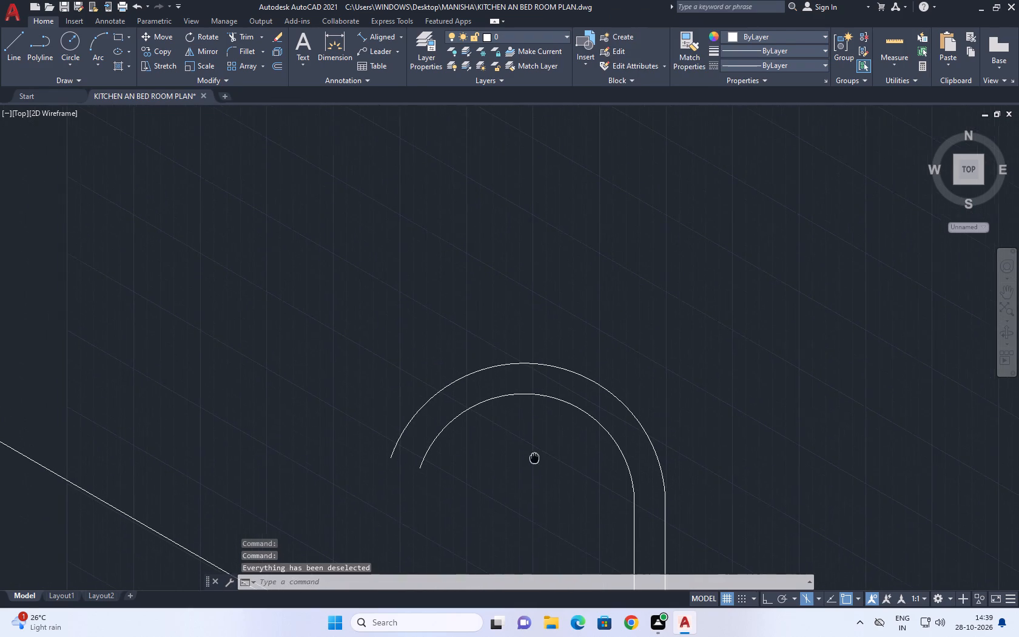
middle_click_drag(535, 459, 535, 460)
scroll(473, 441, "up", 1)
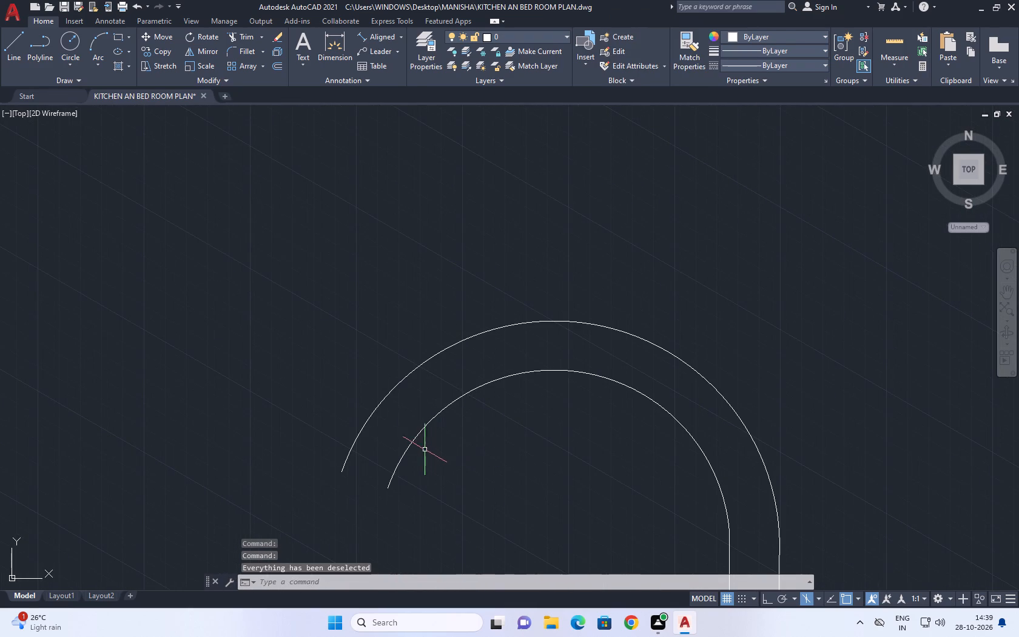
middle_click_drag(452, 425, 471, 438)
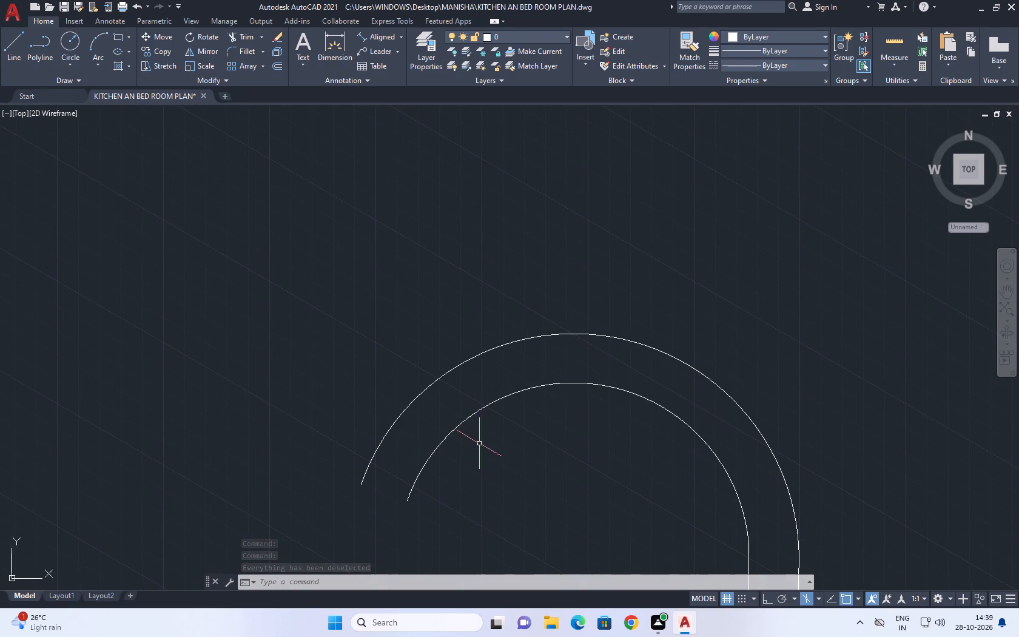
middle_click_drag(379, 470, 399, 476)
scroll(448, 456, "down", 4)
middle_click_drag(419, 519, 526, 423)
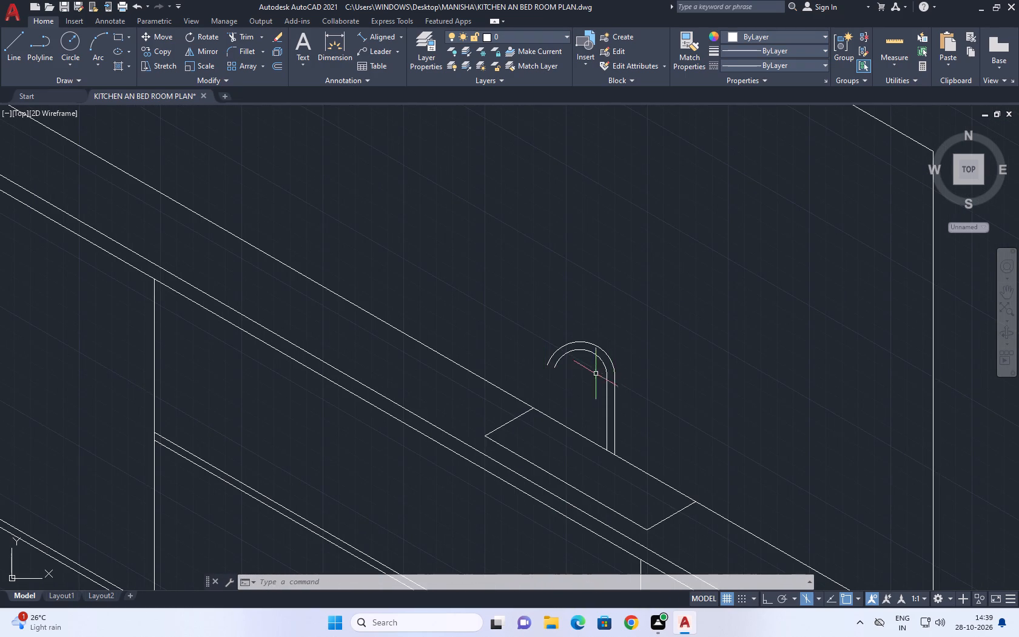
scroll(593, 370, "up", 2)
scroll(459, 361, "up", 2)
middle_click_drag(528, 382, 539, 486)
middle_click_drag(531, 491, 534, 297)
left_click_drag(560, 331, 556, 321)
left_click(537, 277)
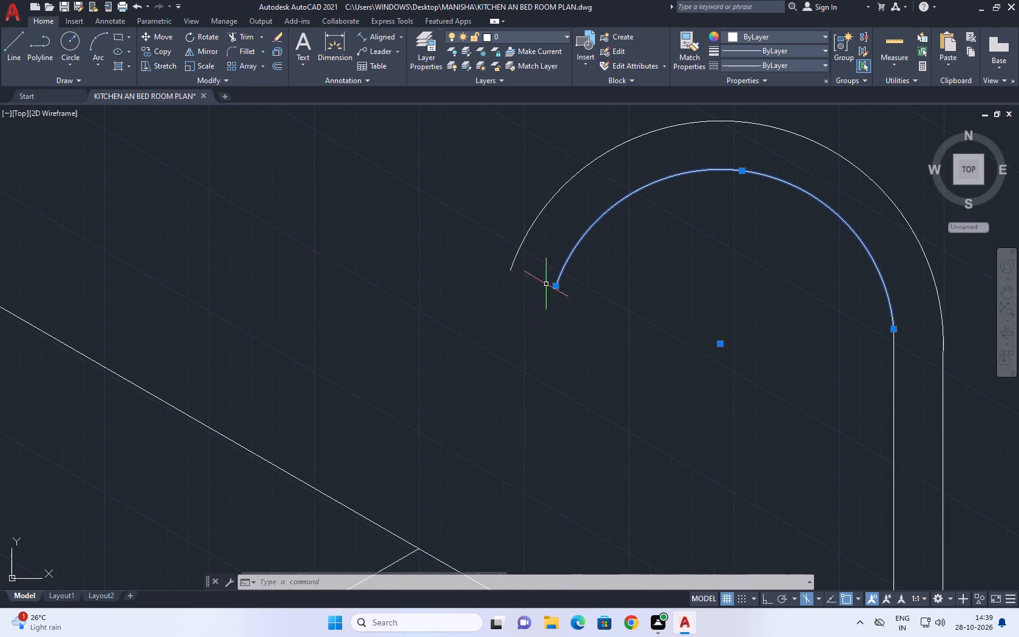
left_click(556, 287)
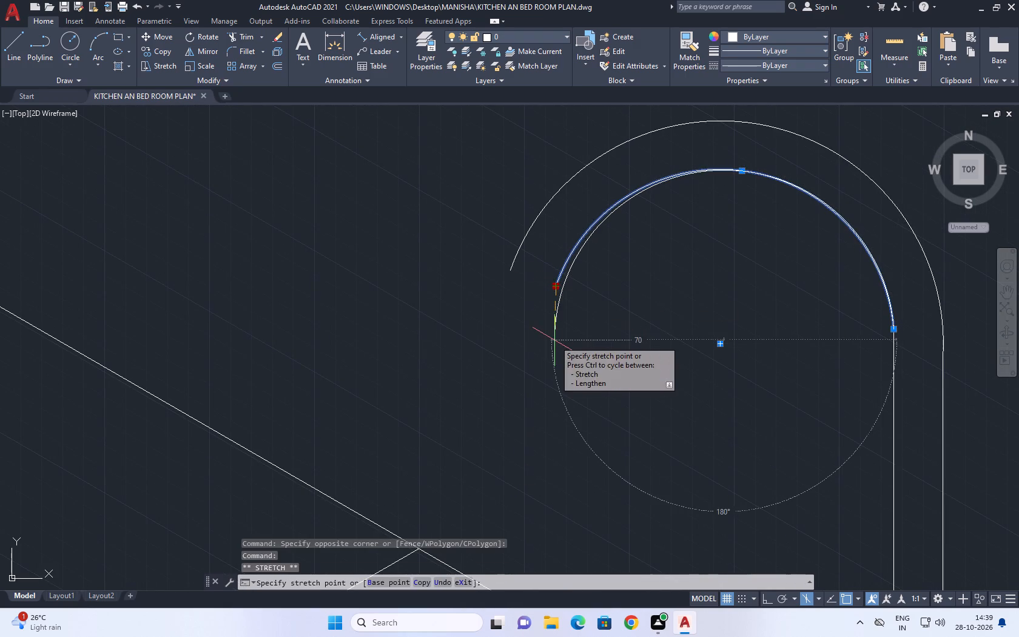
left_click(554, 340)
Stretch the outer arc's free end down nearly level with the inner arc's end, and clear the selection.
left_click(518, 272)
left_click(499, 246)
left_click(510, 270)
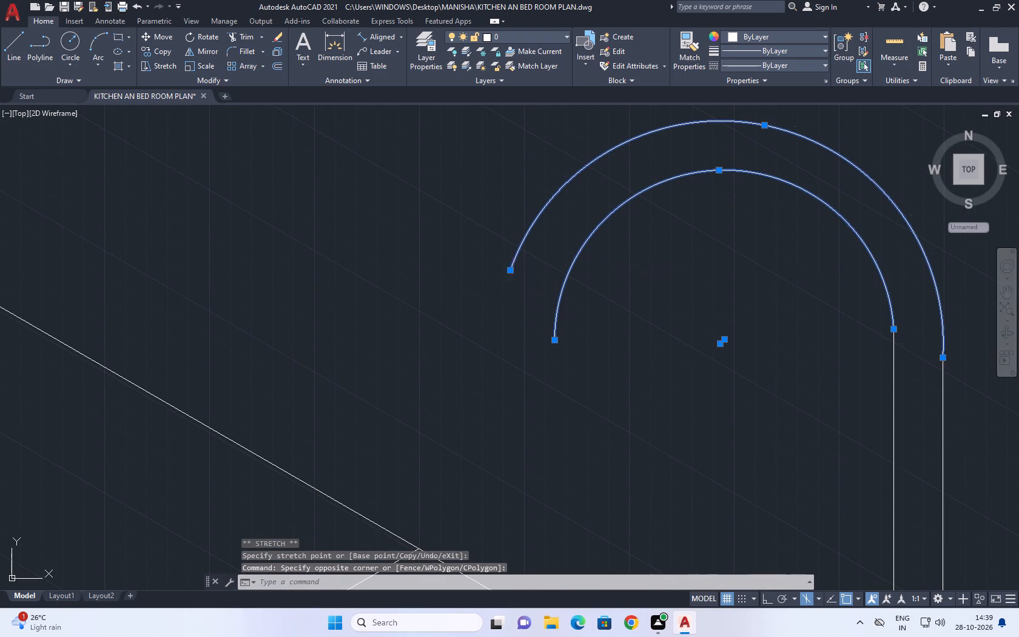
left_click(504, 332)
middle_click_drag(554, 304, 540, 335)
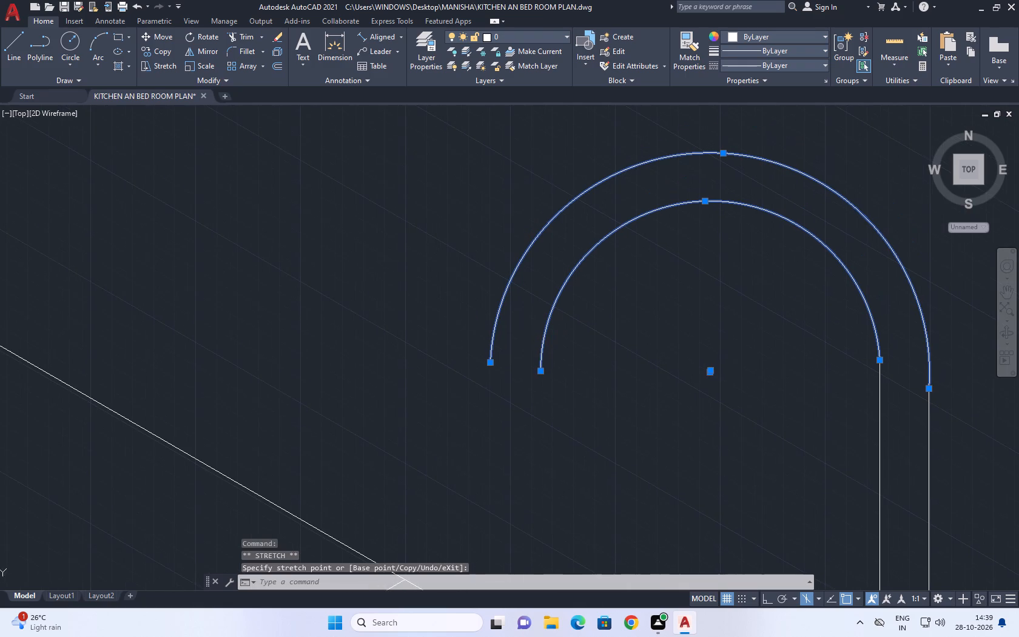
right_click_drag(229, 203, 224, 191)
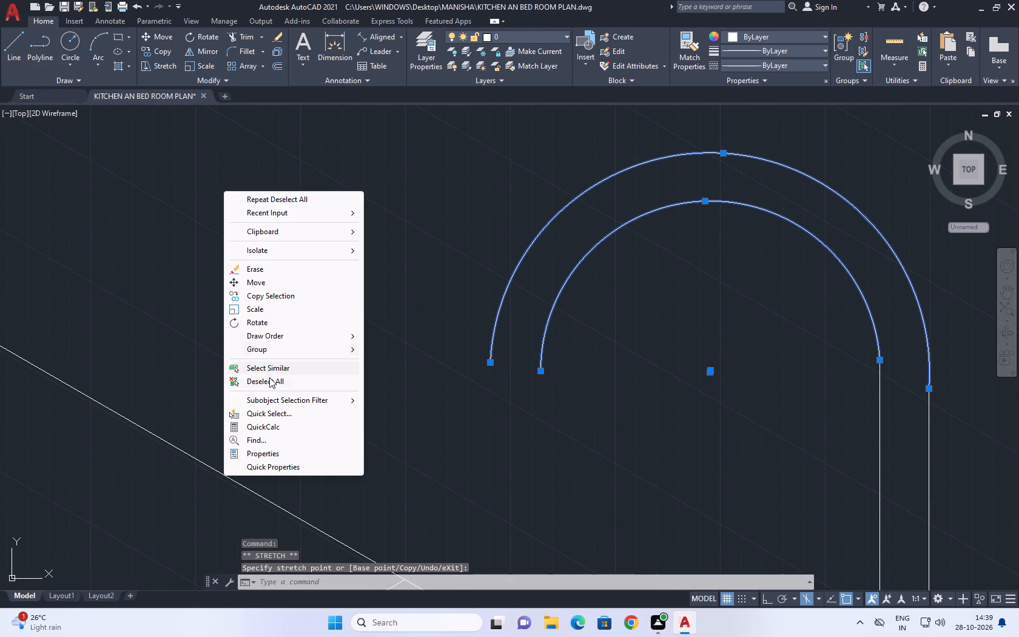
left_click(271, 380)
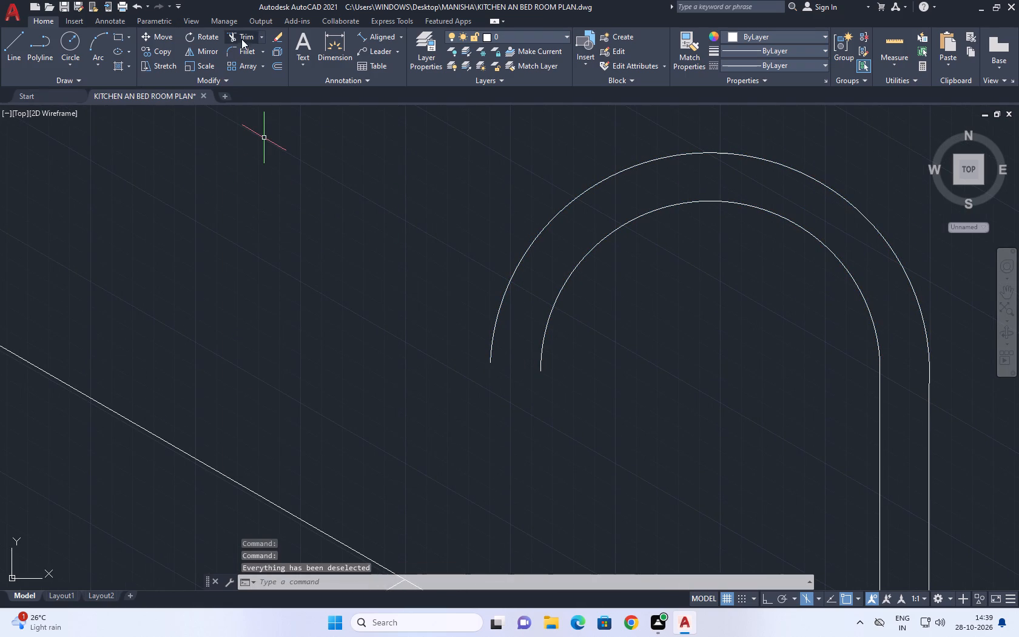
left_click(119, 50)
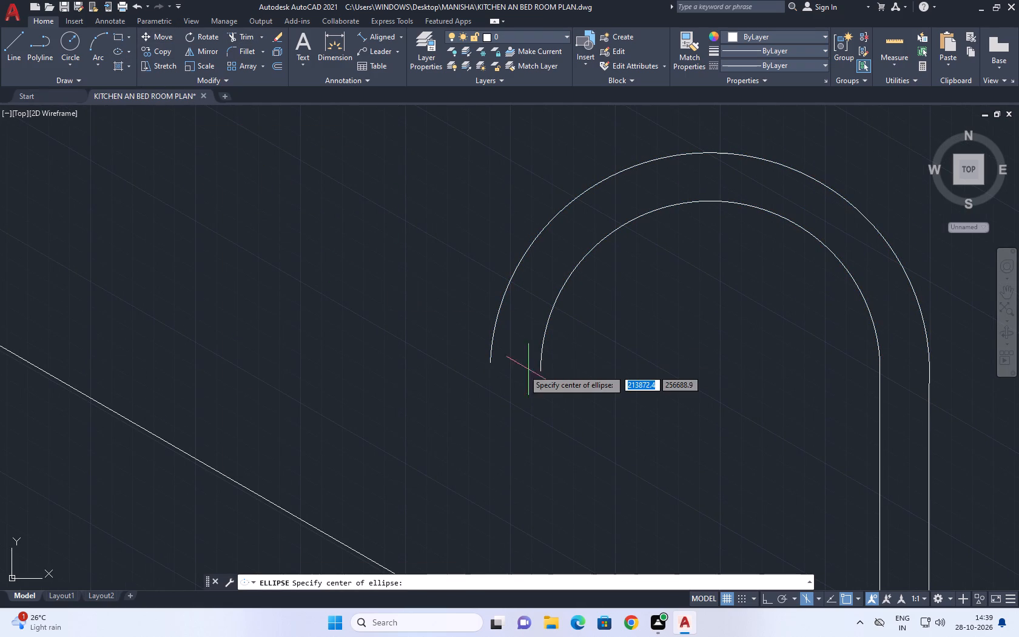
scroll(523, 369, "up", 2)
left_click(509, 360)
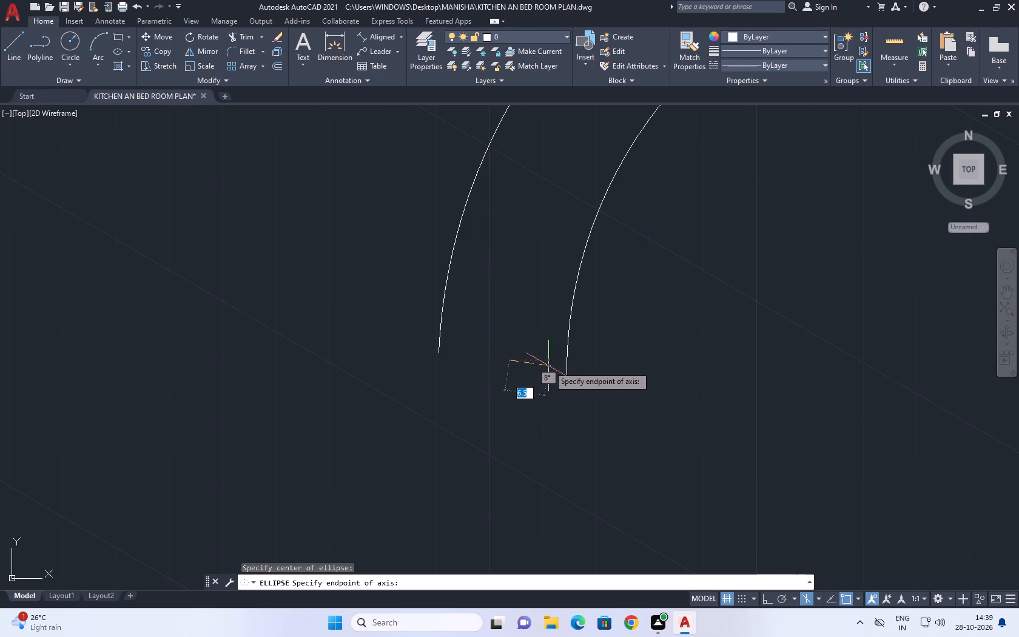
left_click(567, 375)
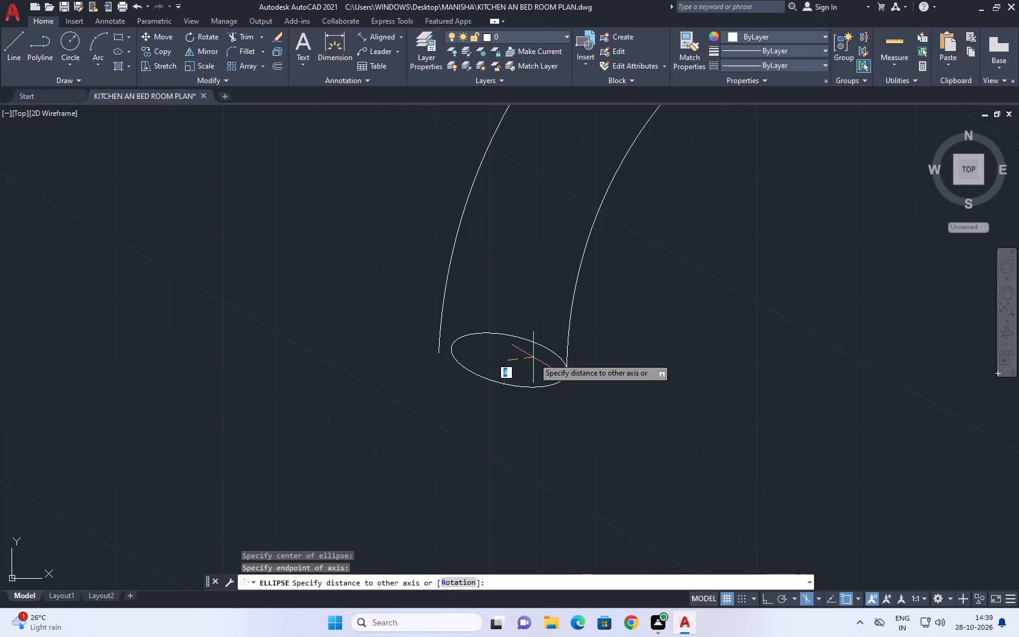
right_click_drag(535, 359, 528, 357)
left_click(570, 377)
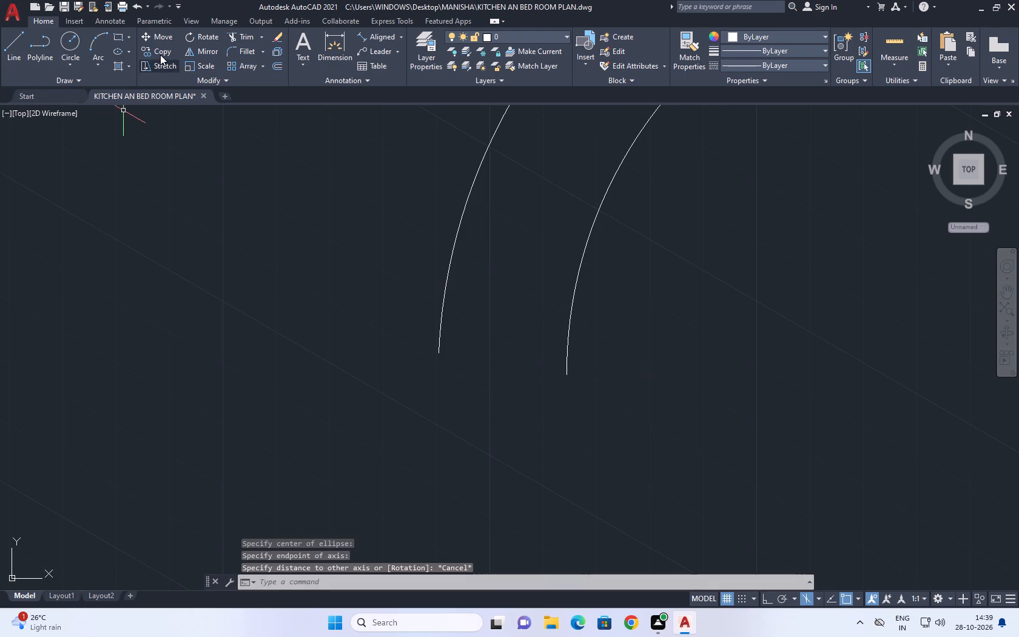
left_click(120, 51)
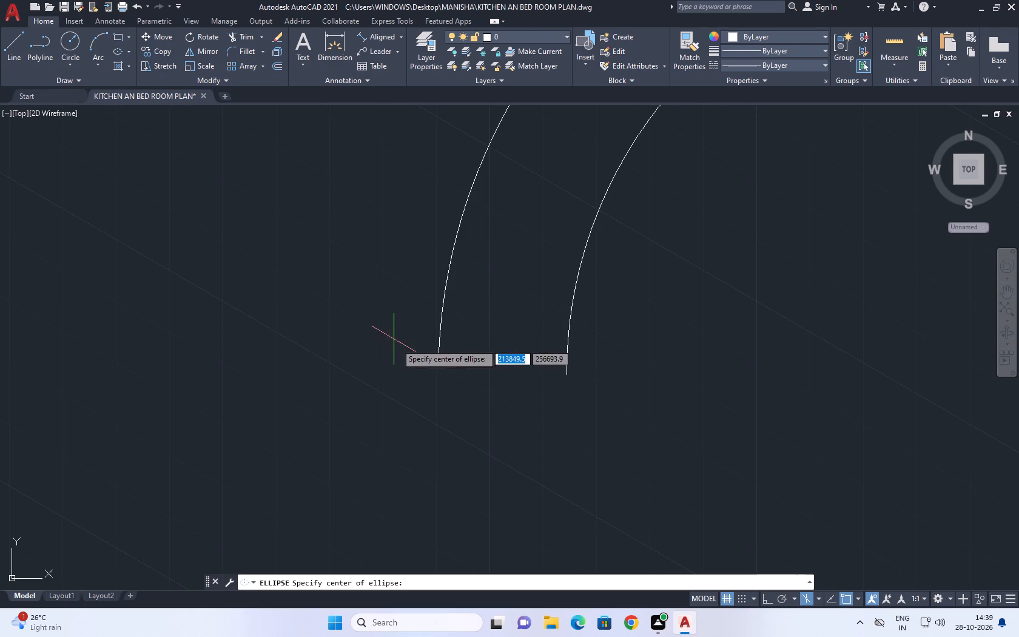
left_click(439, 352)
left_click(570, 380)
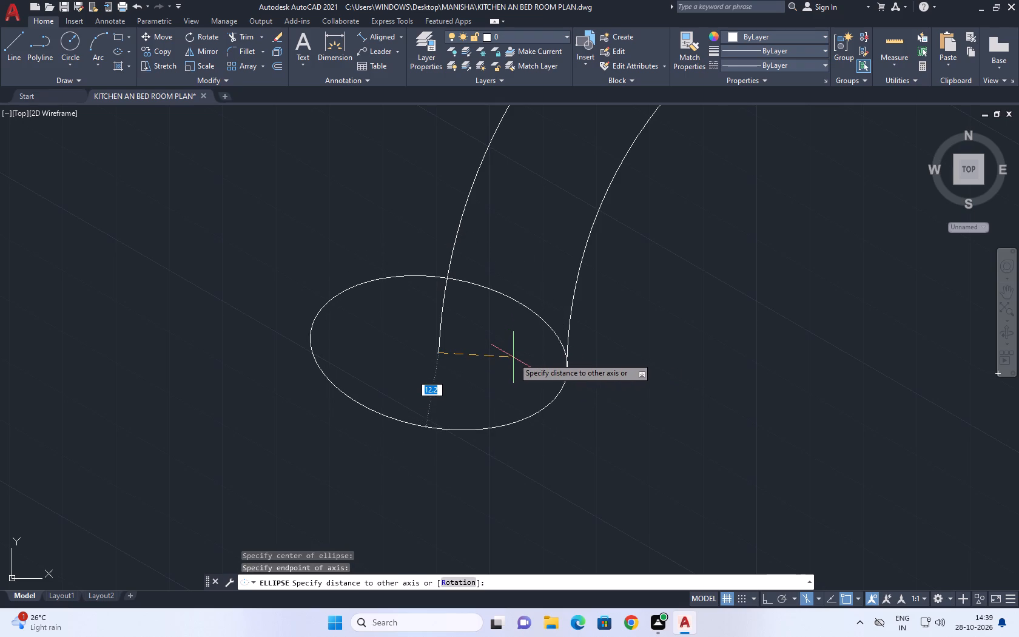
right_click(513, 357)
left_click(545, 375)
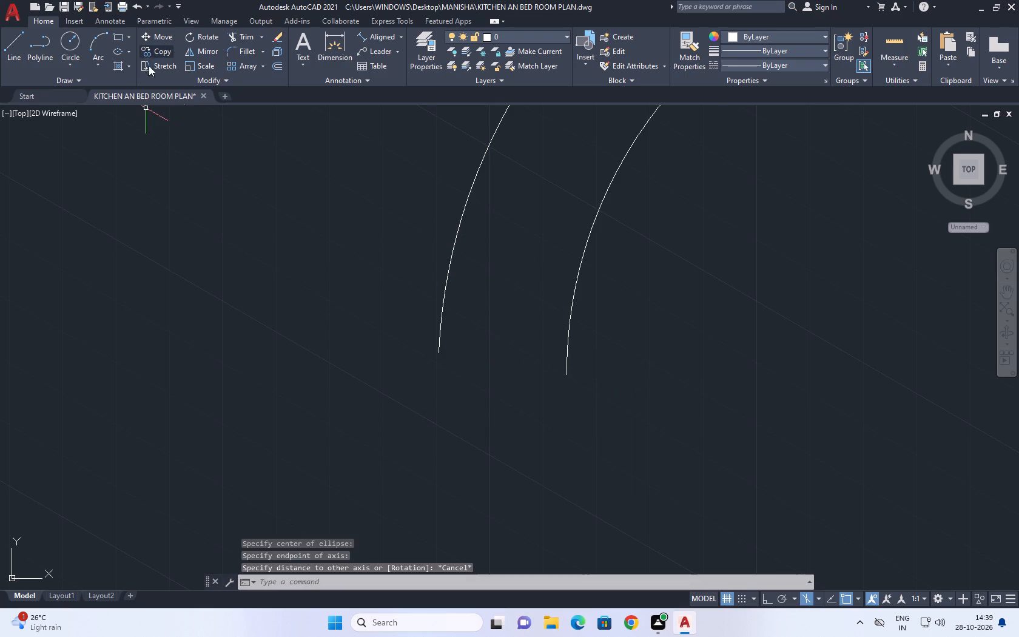
Draw a line from the outer spout arc's free end across to just above the inner arc's free end.
left_click(10, 44)
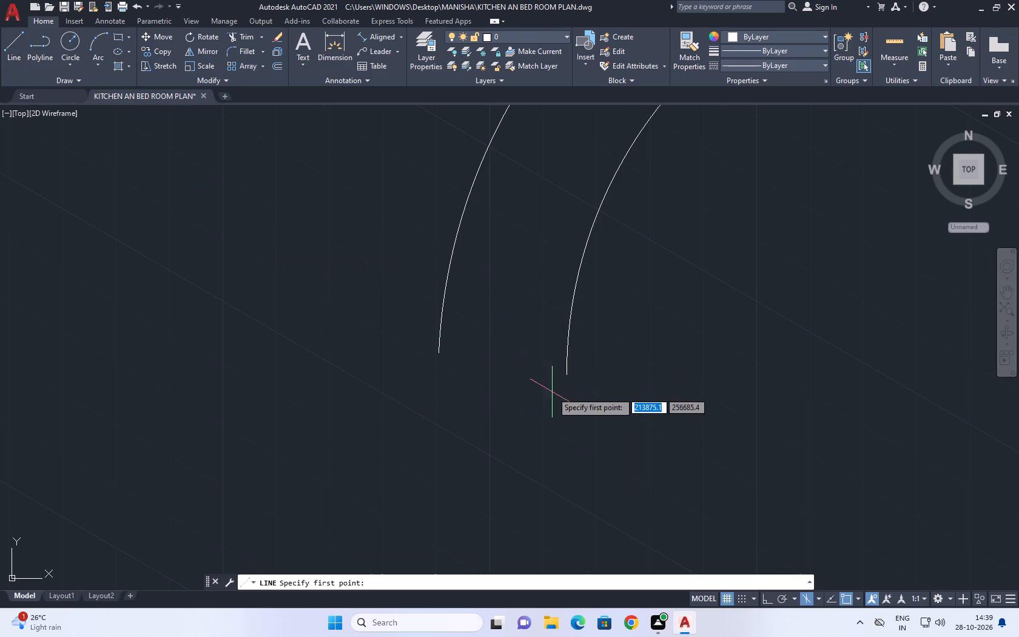
left_click(434, 353)
left_click(562, 374)
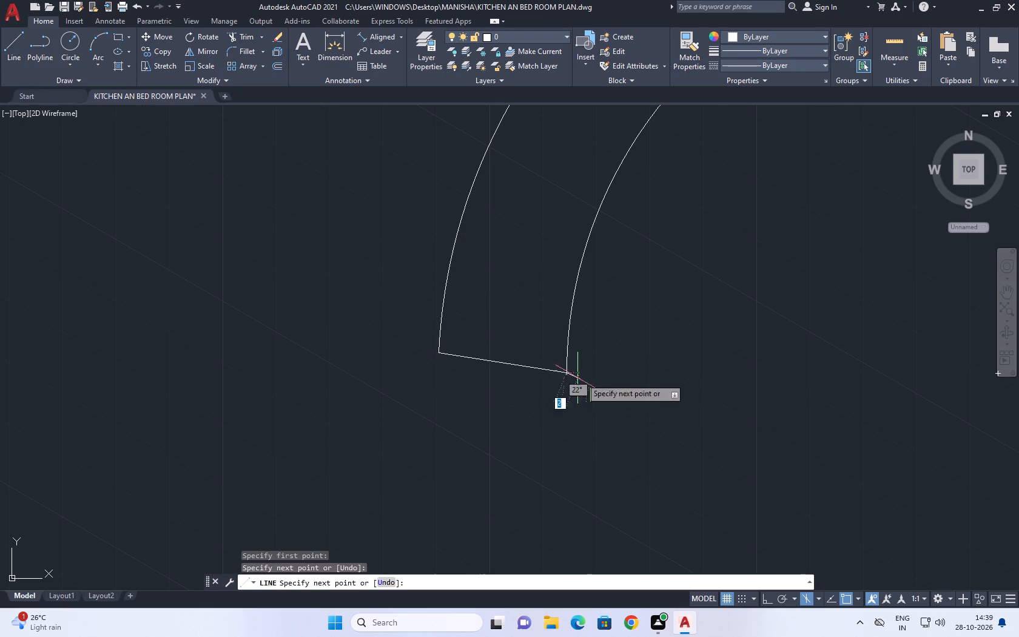
right_click_drag(630, 342, 622, 359)
right_click(645, 363)
left_click(681, 391)
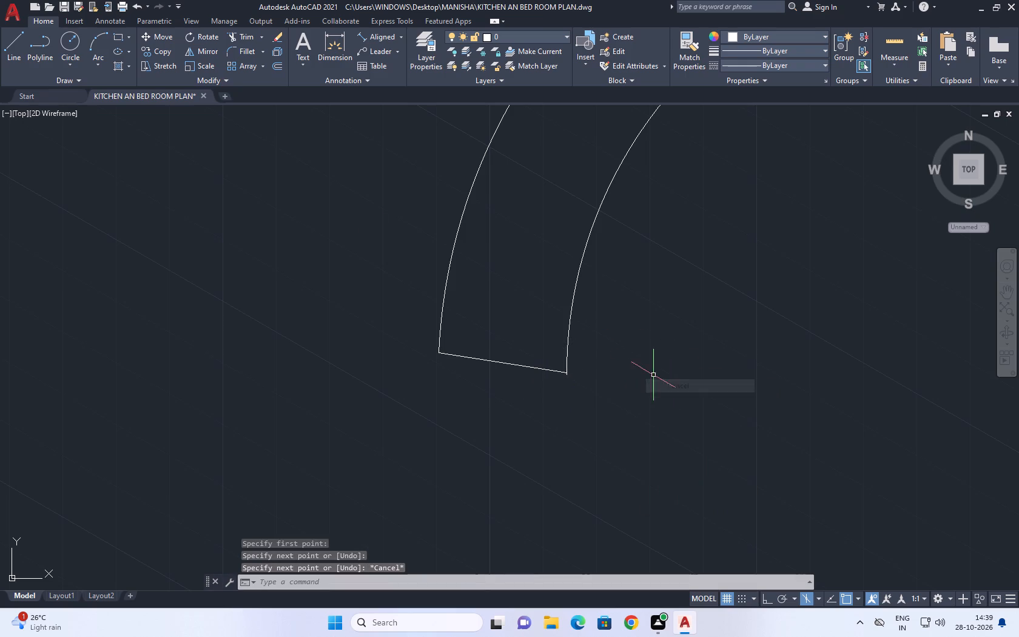
Stretch the closing line's end down onto the inner spout arc's endpoint, and clear the selection.
scroll(557, 415, "up", 3)
scroll(581, 221, "up", 5)
left_click(640, 422)
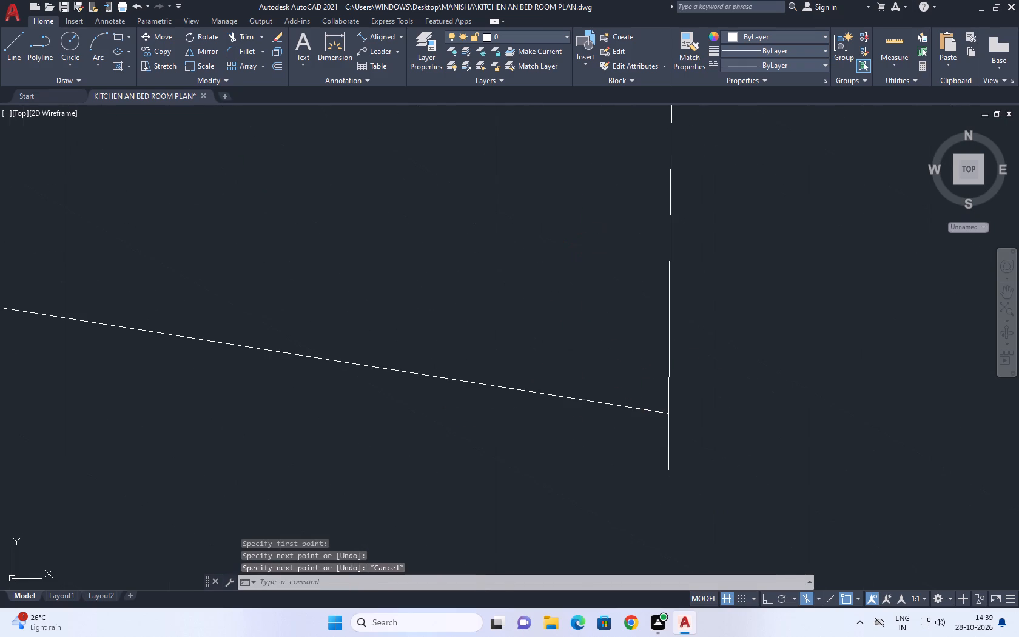
left_click(603, 372)
left_click(667, 412)
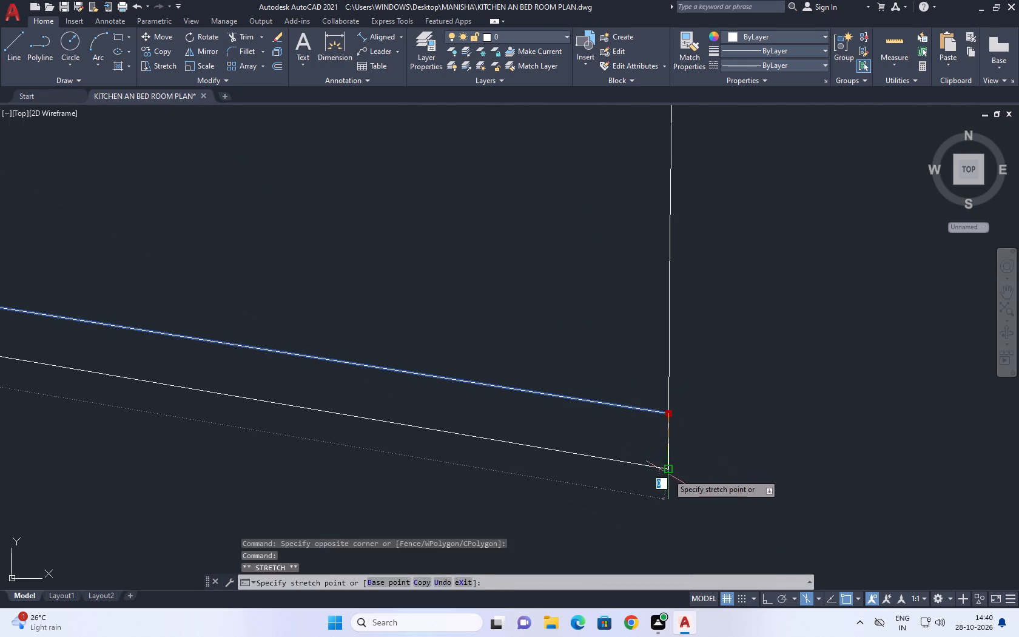
left_click(668, 466)
scroll(625, 349, "down", 6)
middle_click_drag(541, 248, 536, 358)
scroll(537, 360, "down", 1)
right_click_drag(514, 301, 505, 300)
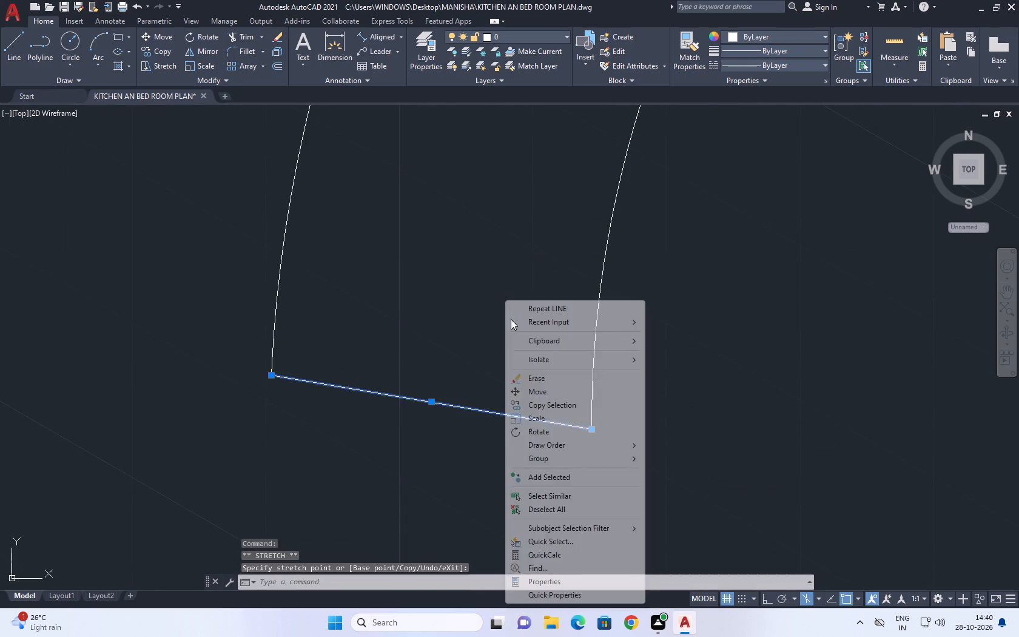
left_click(562, 506)
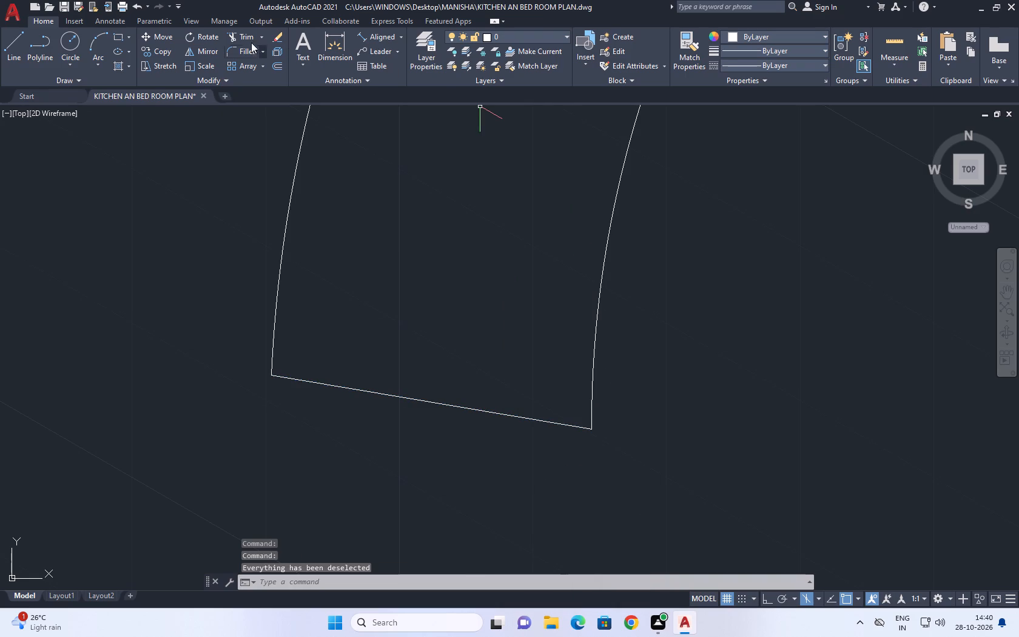
Draw a narrow ellipse centred on the closing line's midpoint, with its long axis reaching the inner arc's end.
left_click_drag(117, 49, 115, 56)
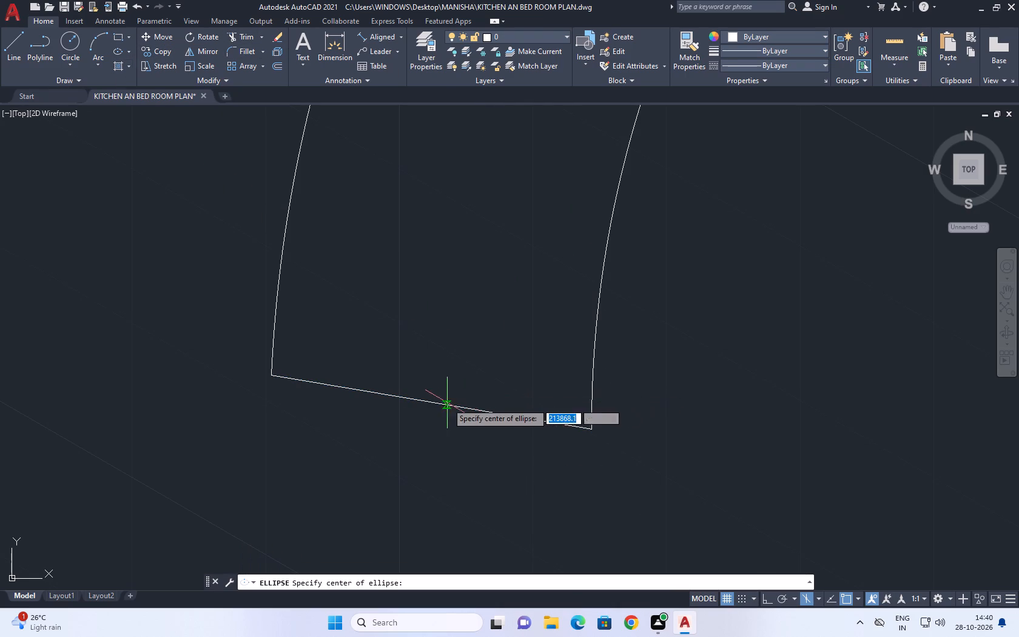
left_click(432, 402)
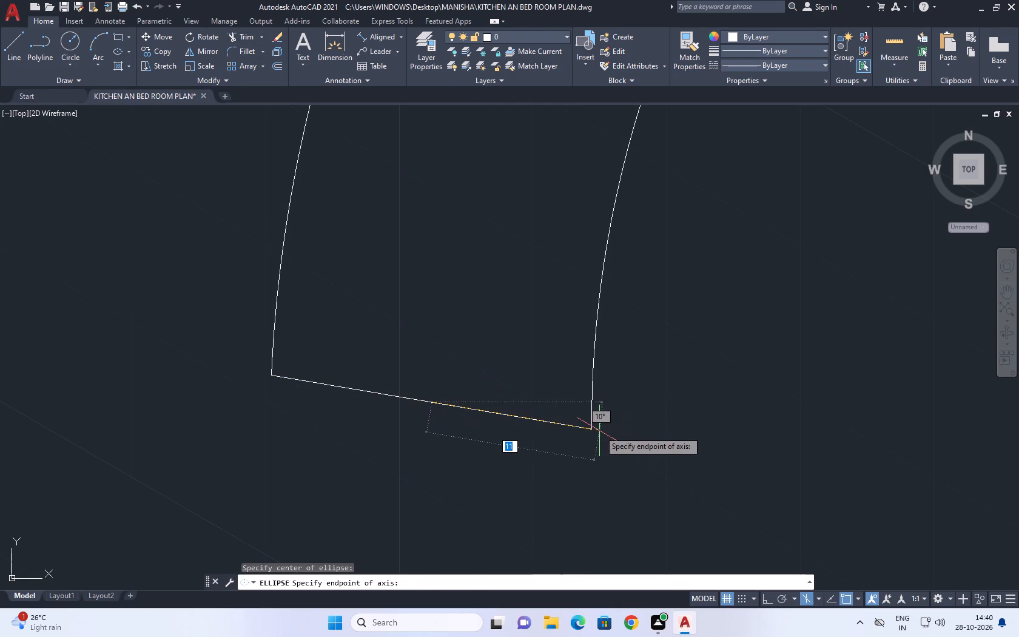
left_click(590, 430)
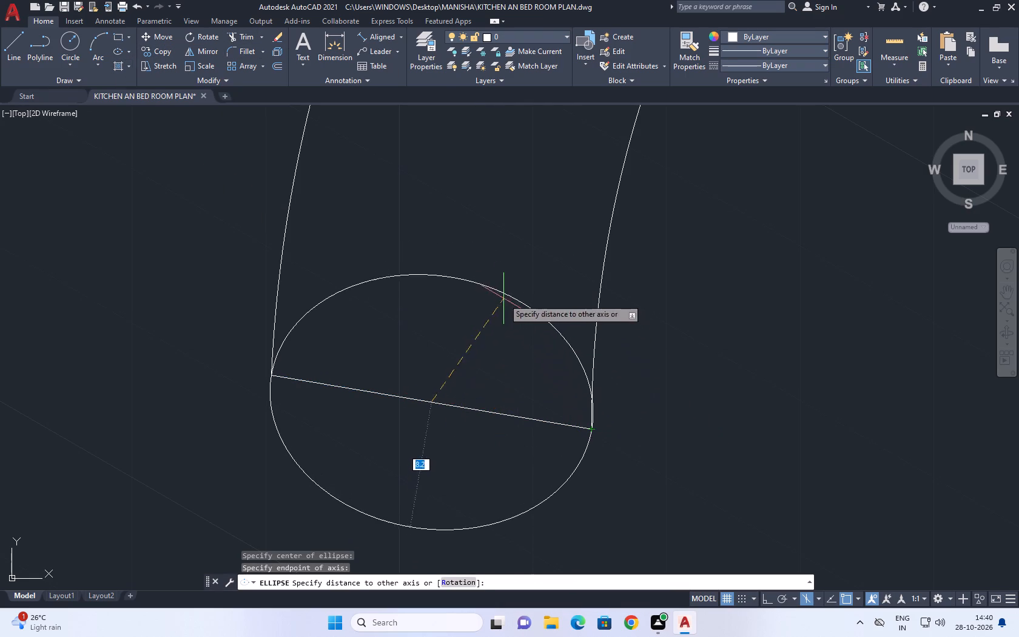
left_click(425, 373)
Erase the straight closing line inside the spout's ellipse.
scroll(438, 403, "up", 1)
left_click(465, 414)
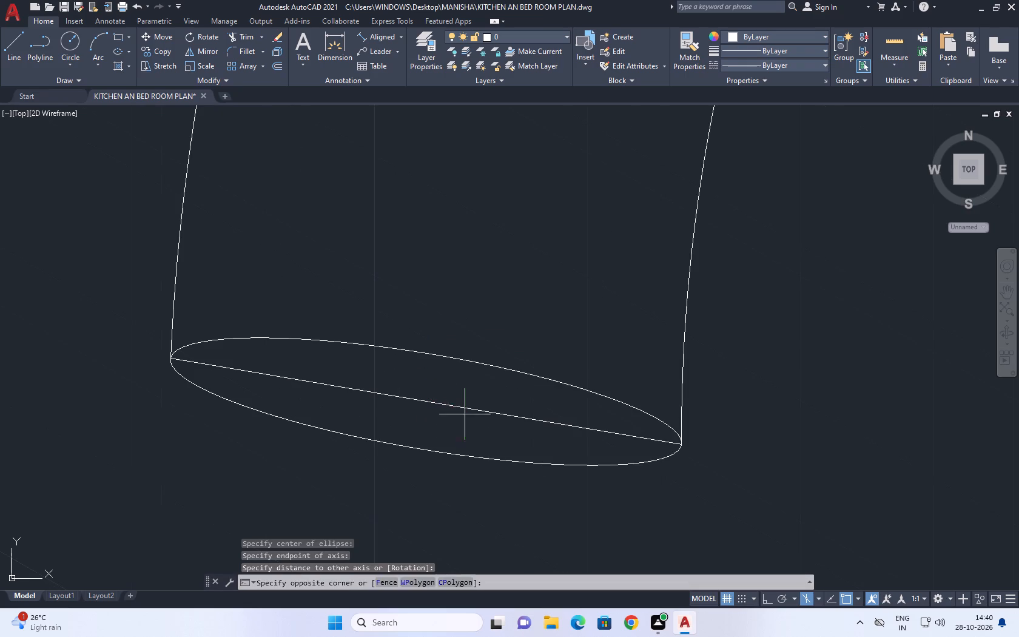
left_click(456, 399)
right_click(489, 295)
left_click(525, 374)
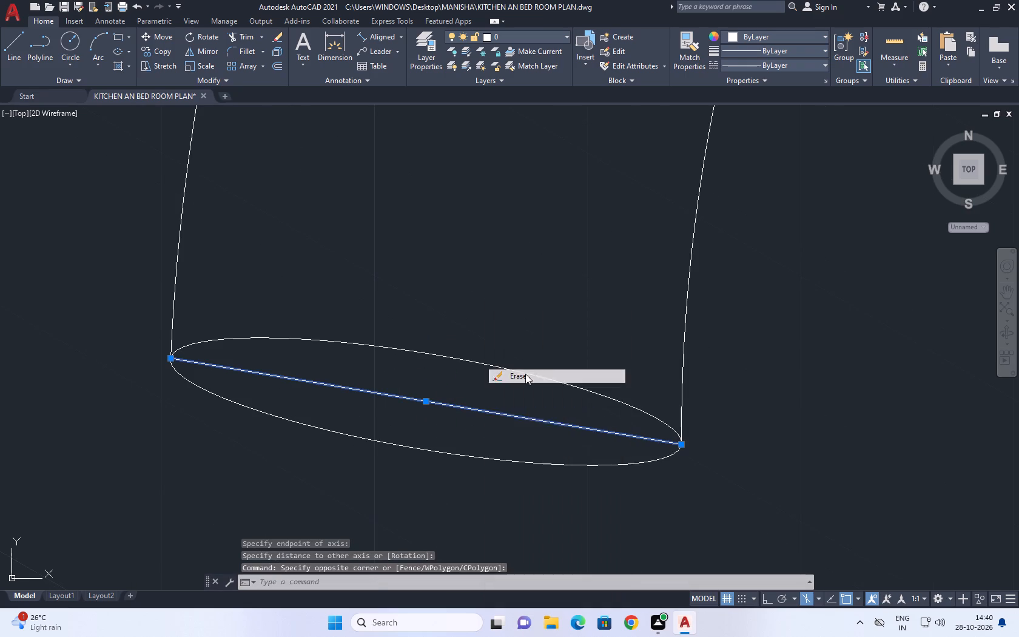
Start a line at the foot of the tap's outer vertical line with a 3-unit horizontal segment, and turn ortho on.
scroll(537, 405, "down", 5)
middle_click_drag(659, 377, 569, 366)
scroll(538, 360, "down", 3)
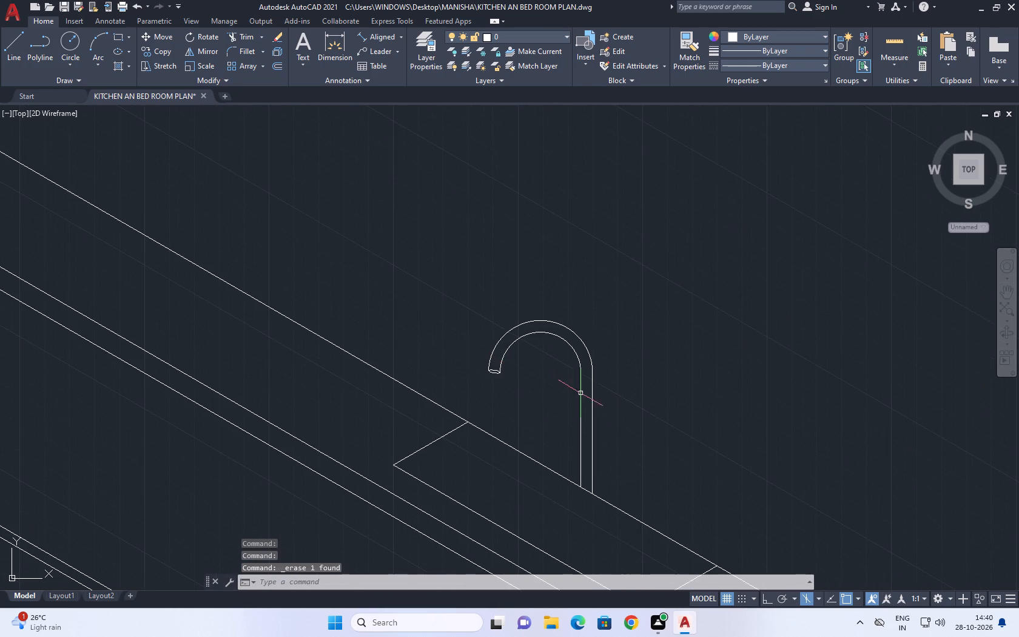
middle_click_drag(644, 402, 606, 371)
middle_click(606, 371)
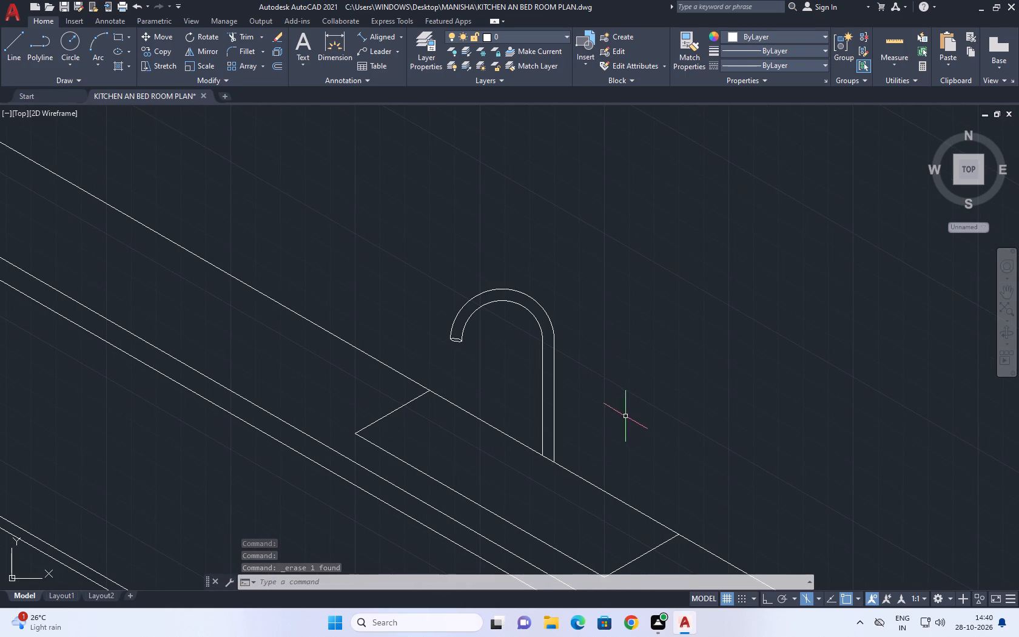
middle_click_drag(616, 320, 505, 288)
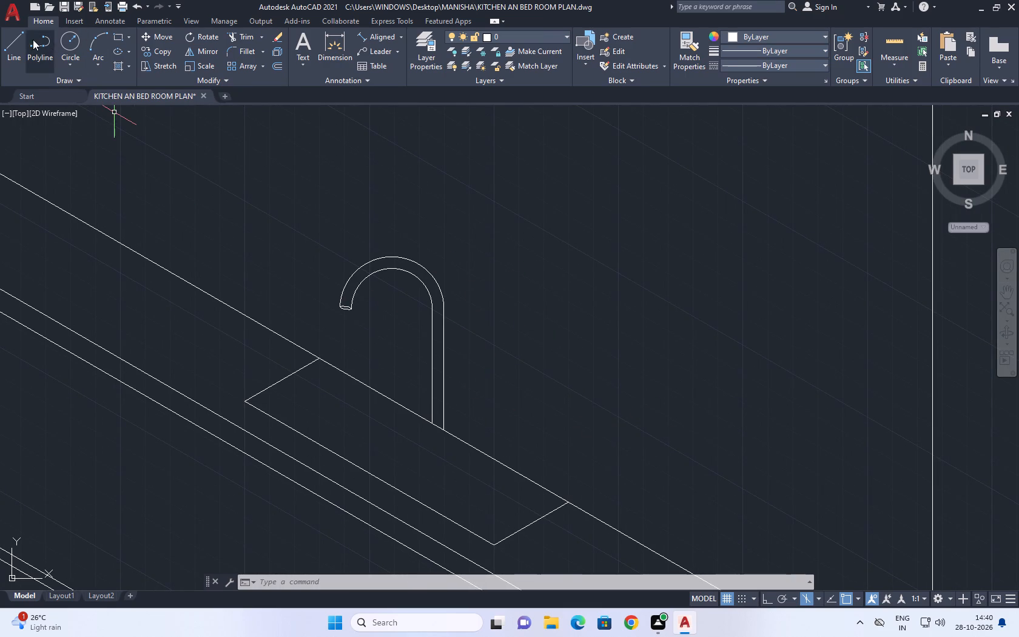
left_click(17, 39)
scroll(456, 416, "up", 2)
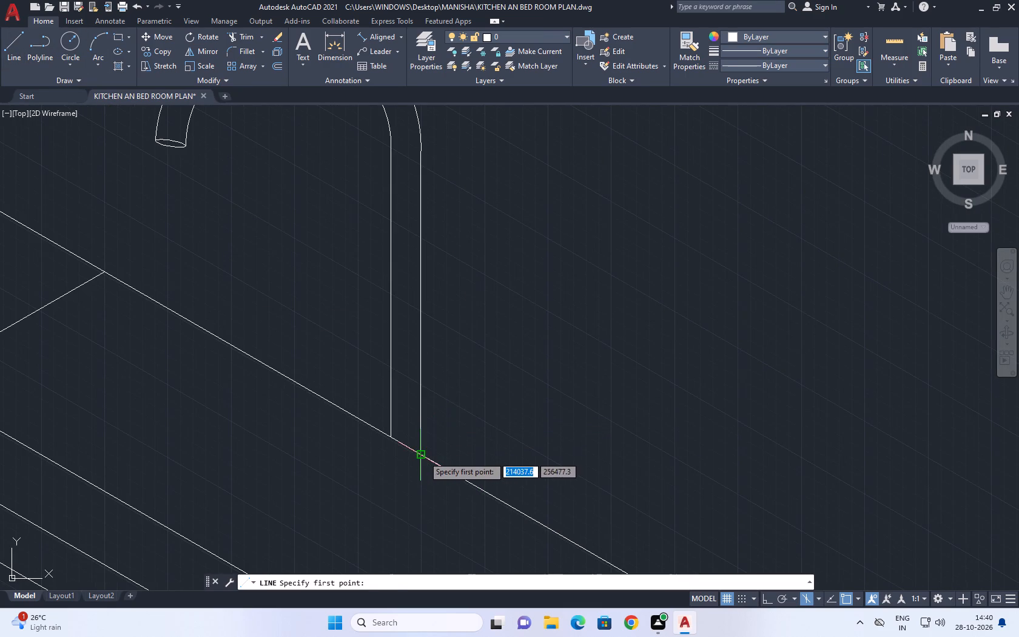
left_click(423, 457)
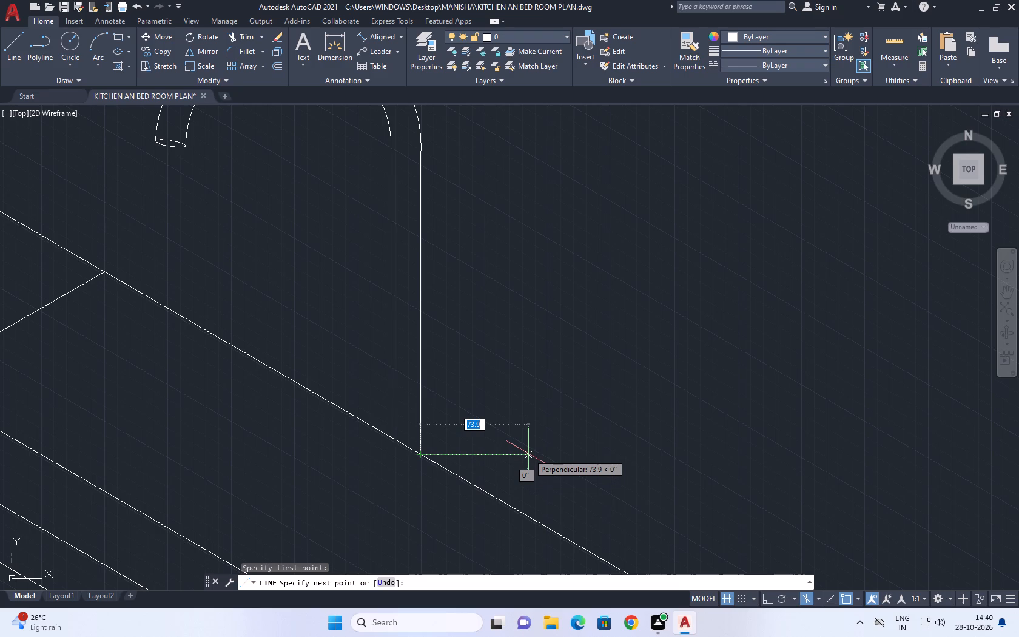
key("3")
key("Return")
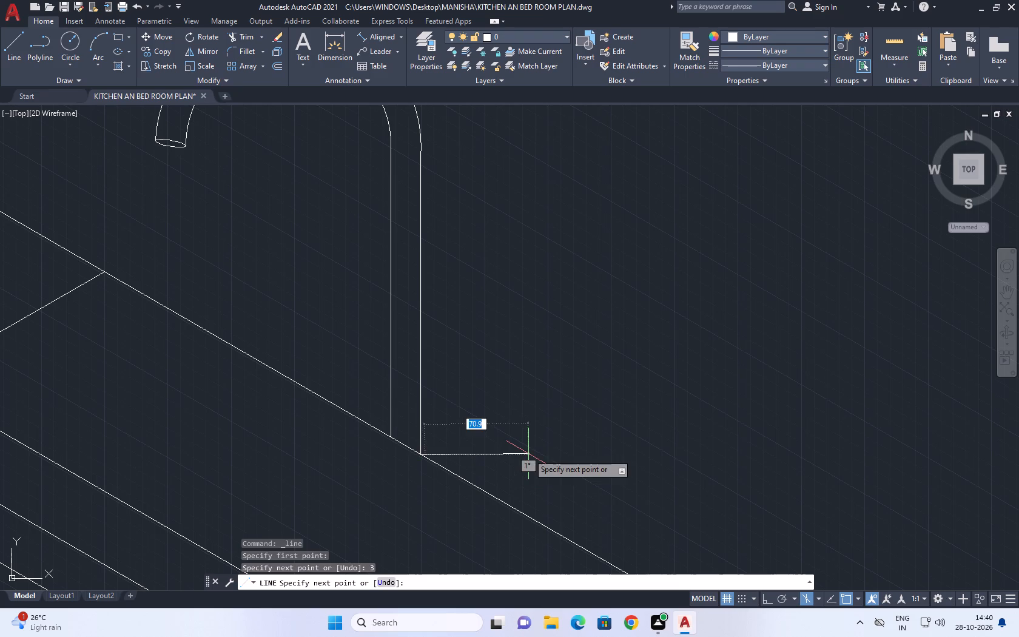
key("F8")
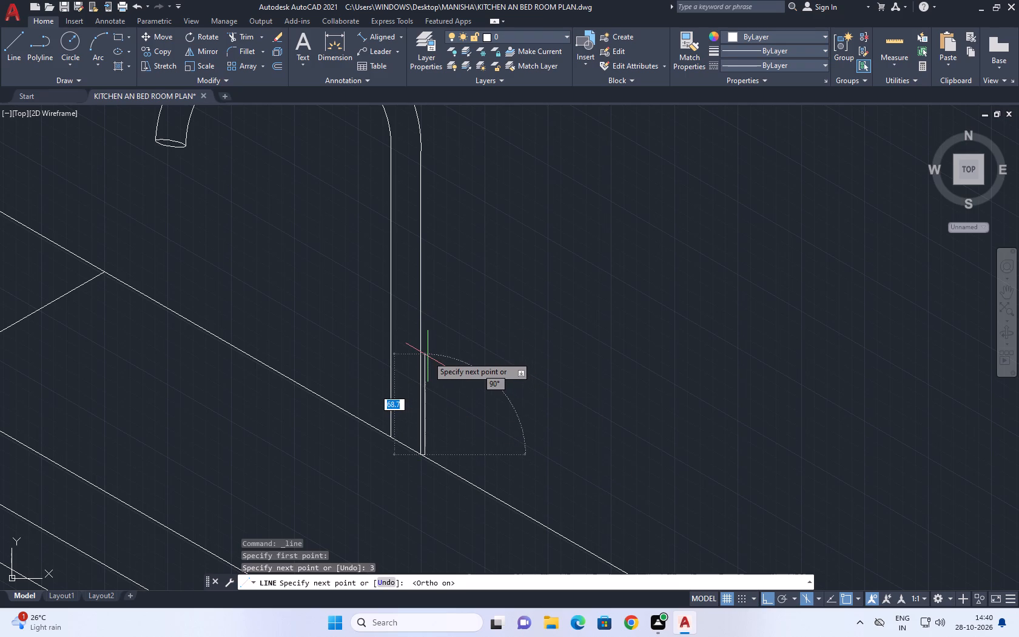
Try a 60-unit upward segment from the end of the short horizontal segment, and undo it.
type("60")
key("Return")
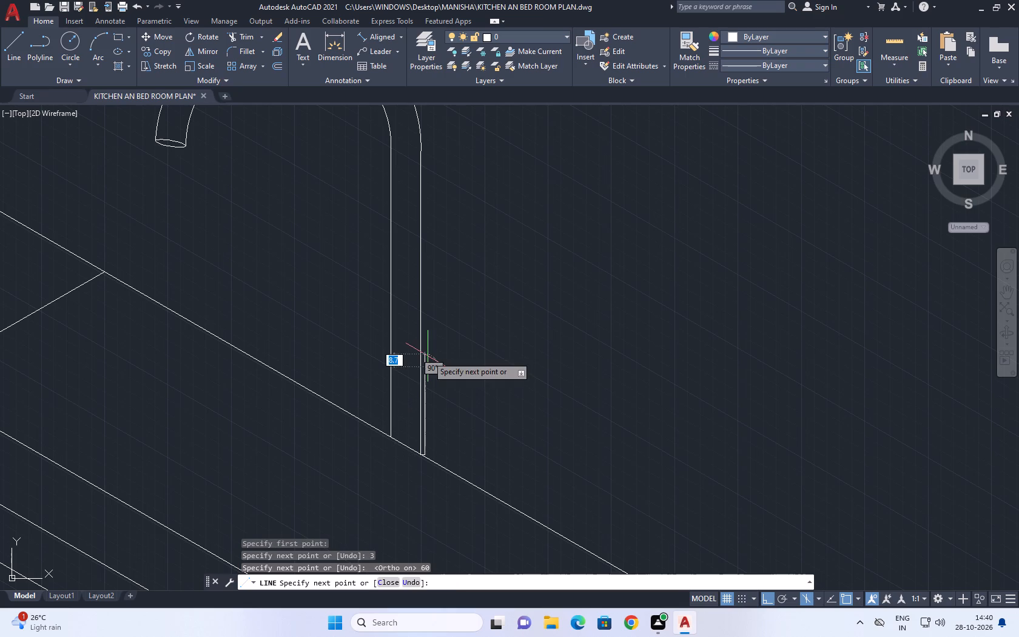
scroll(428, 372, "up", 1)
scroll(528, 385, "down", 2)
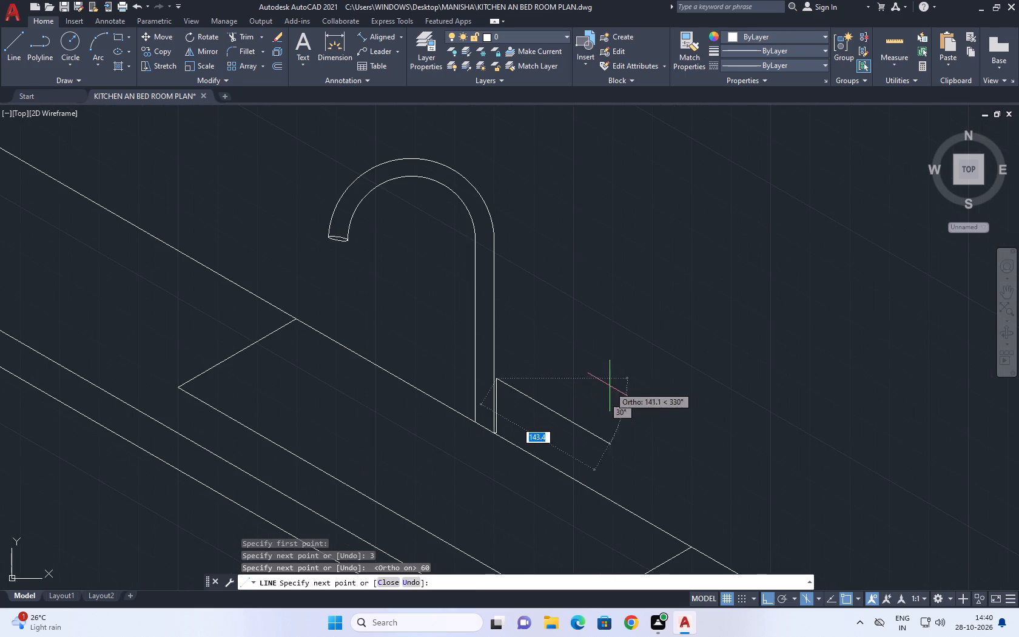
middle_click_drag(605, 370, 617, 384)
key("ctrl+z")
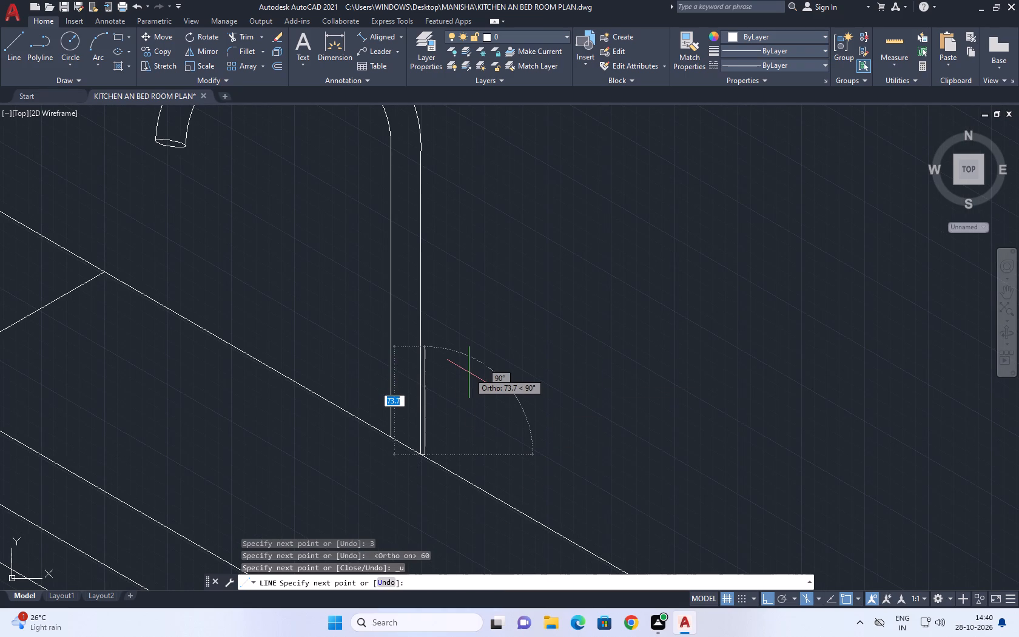
Continue the line 10 up, 30 along the 30° isometric direction on the top isoplane, and 10 up on the right isoplane.
type("10")
key("Return")
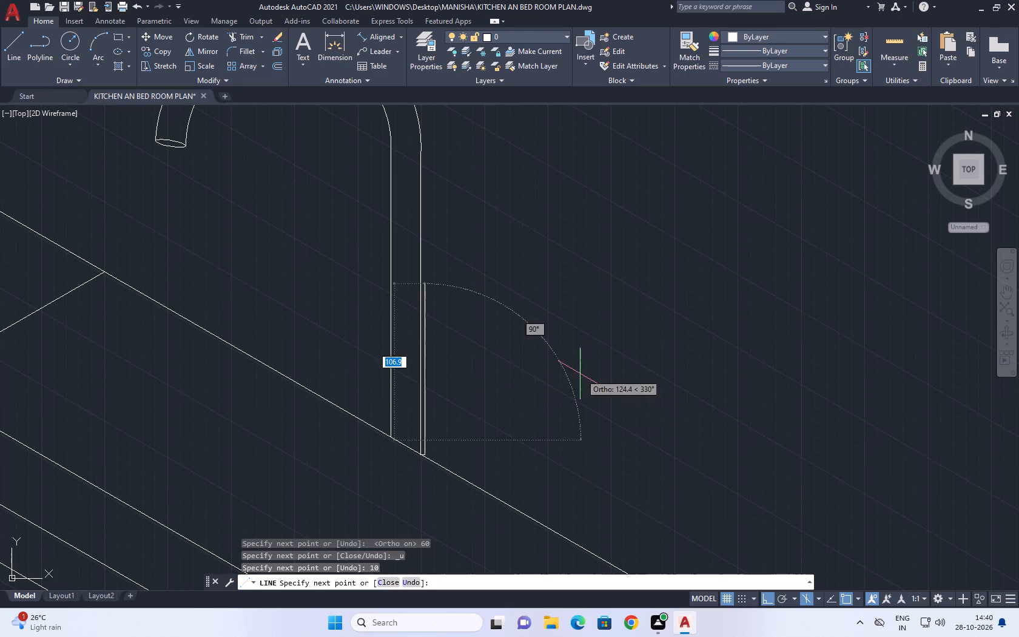
middle_click_drag(615, 474, 625, 457)
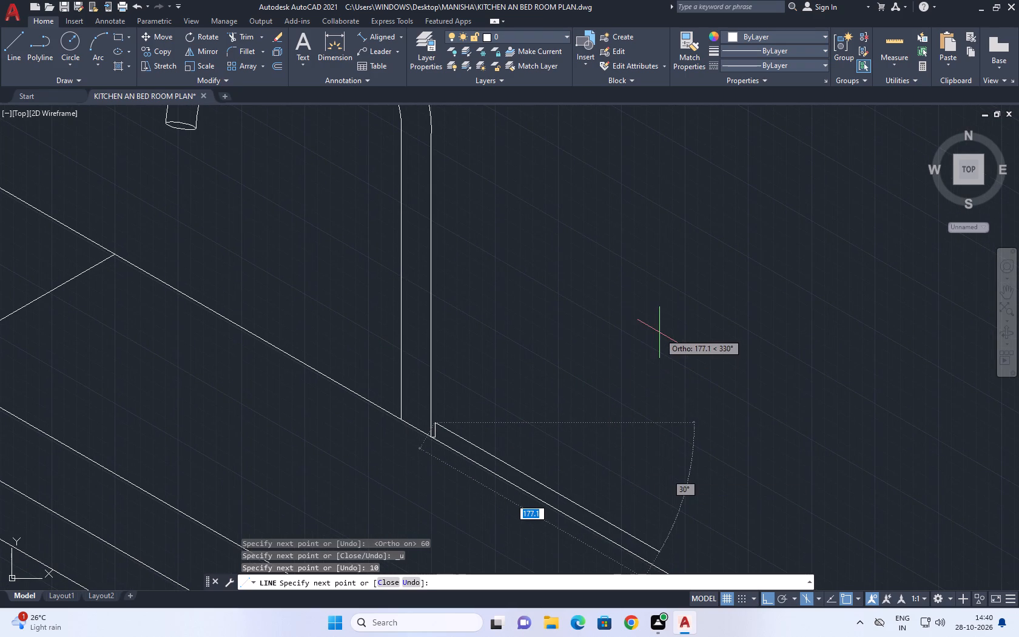
key("F5")
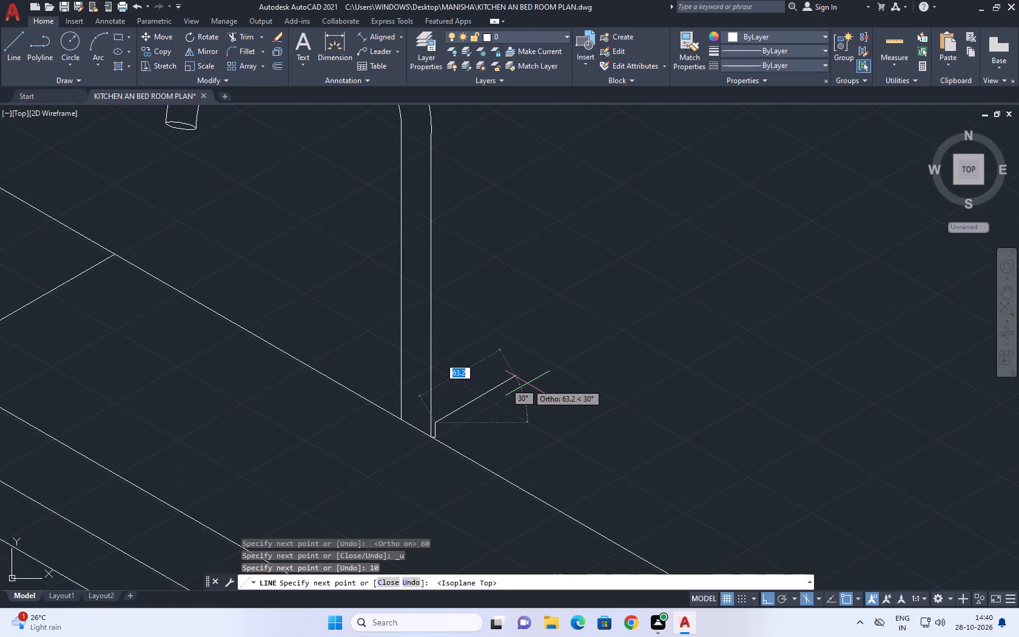
type("30")
key("Return")
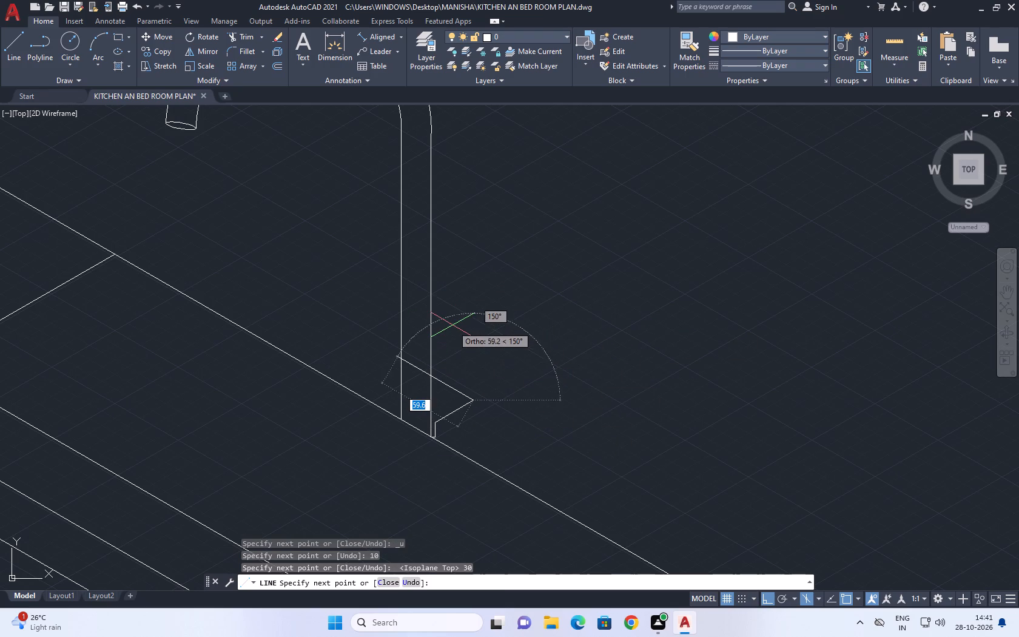
key("F5")
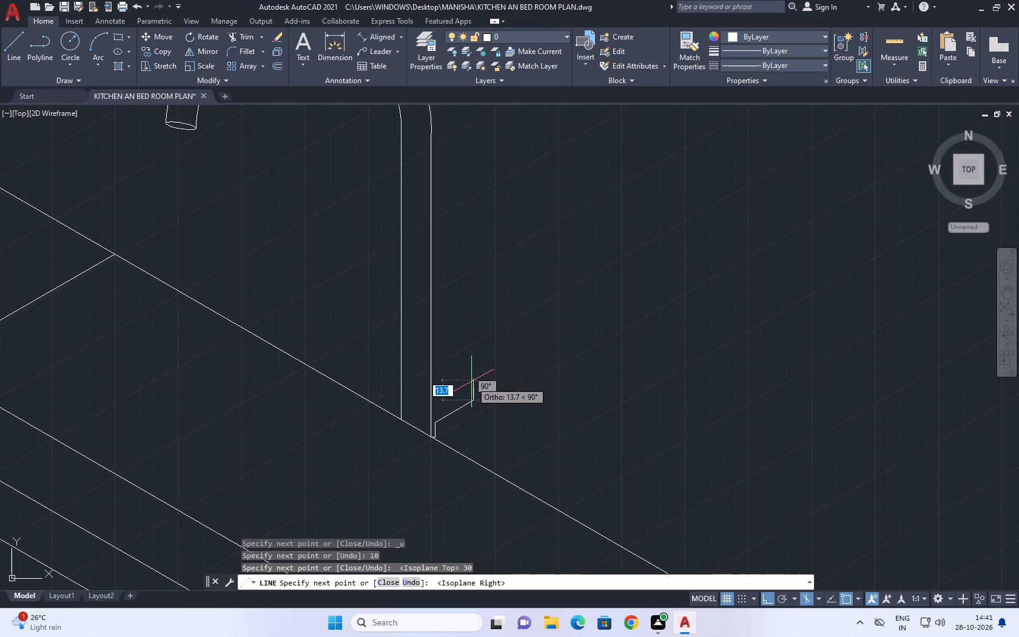
type("10")
key("Return")
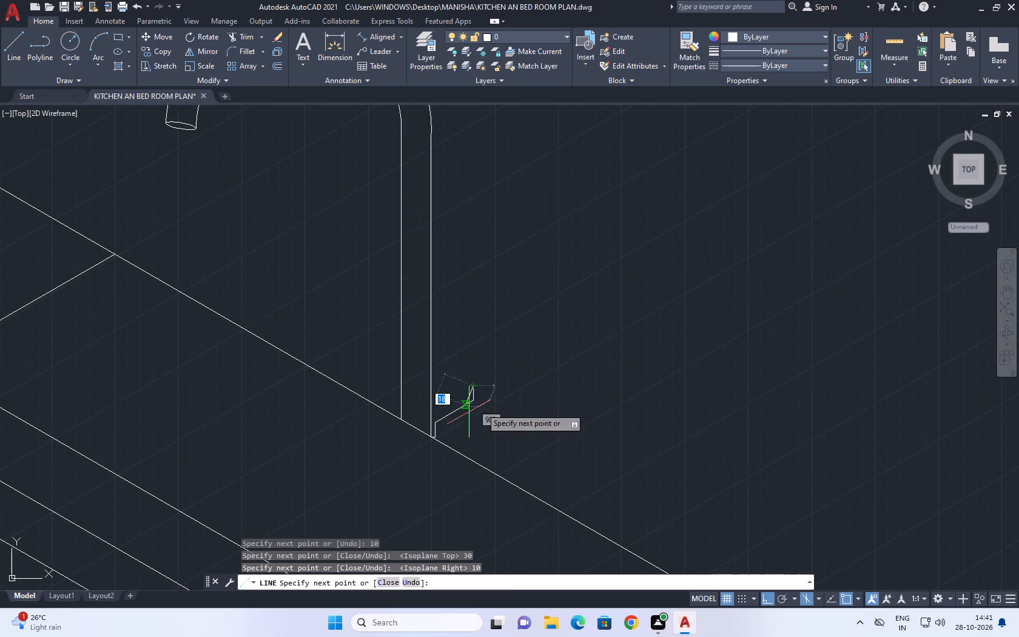
Draw the outline's last segment back along 210° across the tap's stem to beyond the countertop edge, and end the line.
scroll(436, 402, "up", 1)
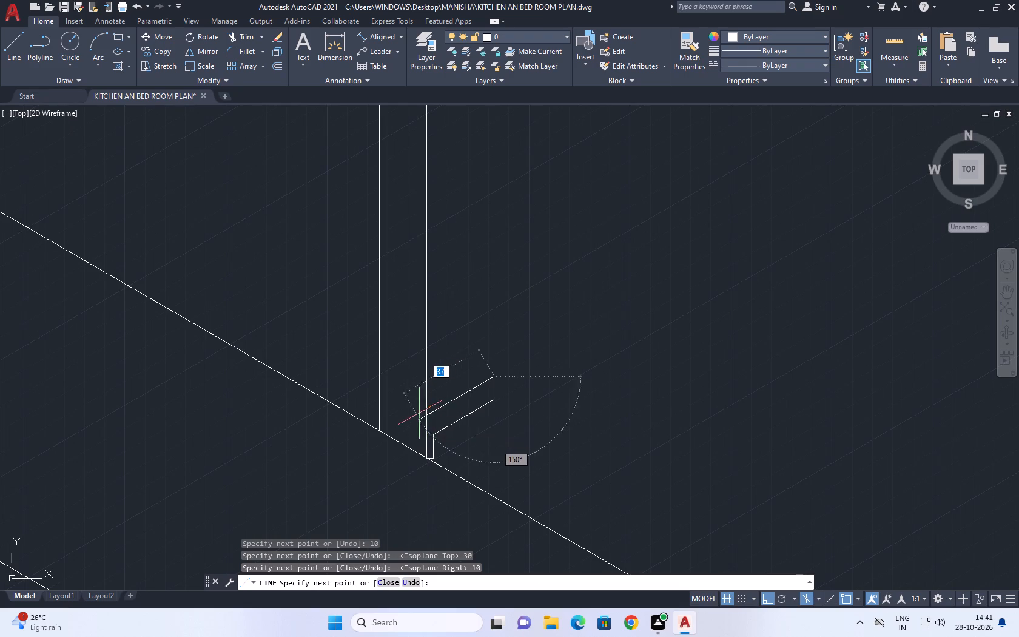
middle_click_drag(415, 413, 412, 405)
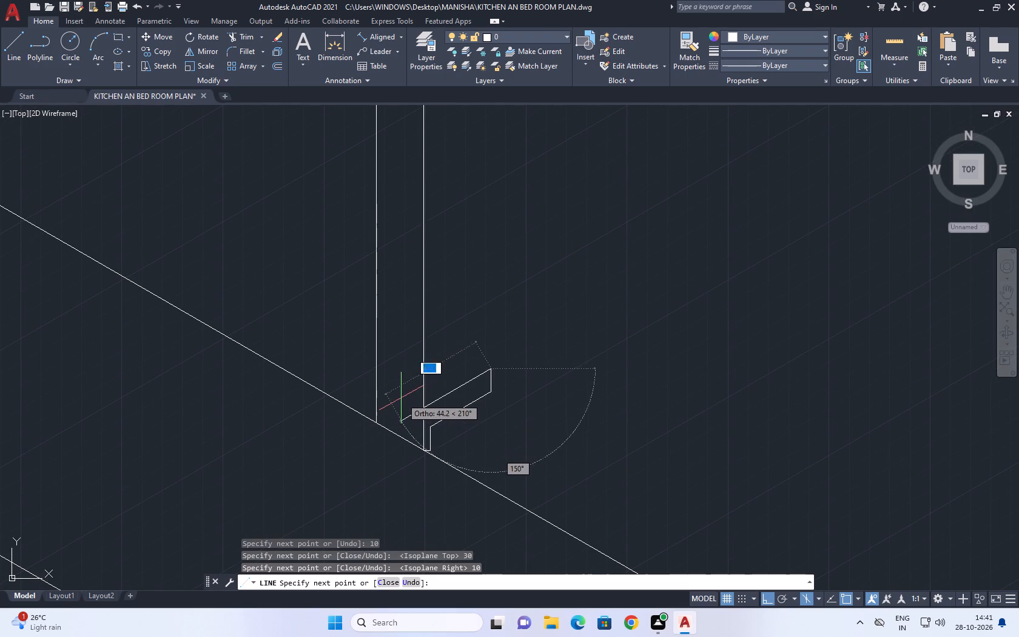
left_click(334, 448)
right_click(337, 443)
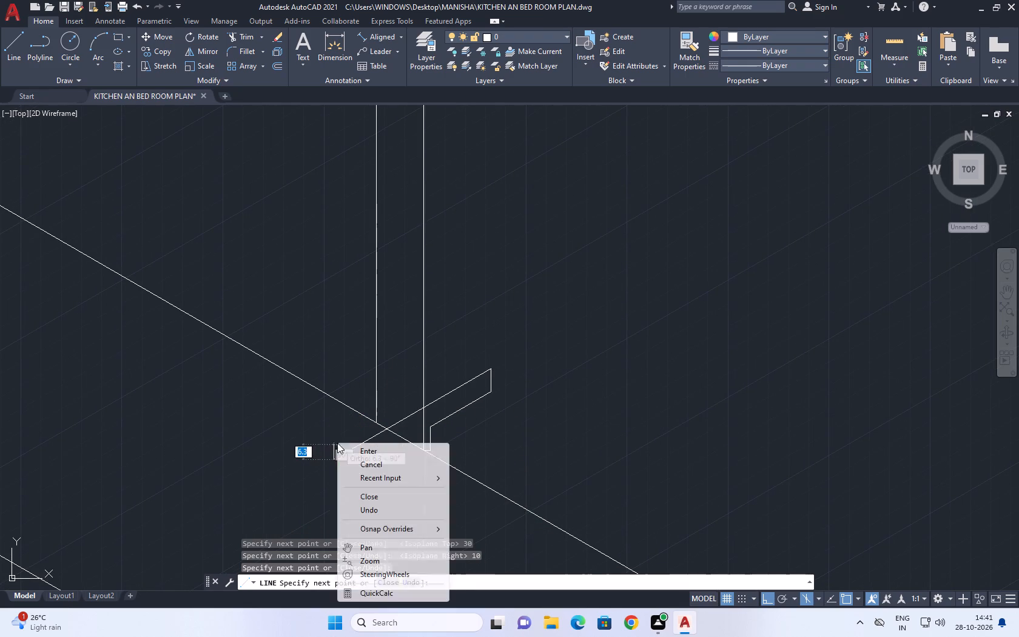
left_click(373, 464)
Trim the 210° line where it runs across the tap's stem, leaving only the part outside the stem.
left_click_drag(244, 33, 244, 41)
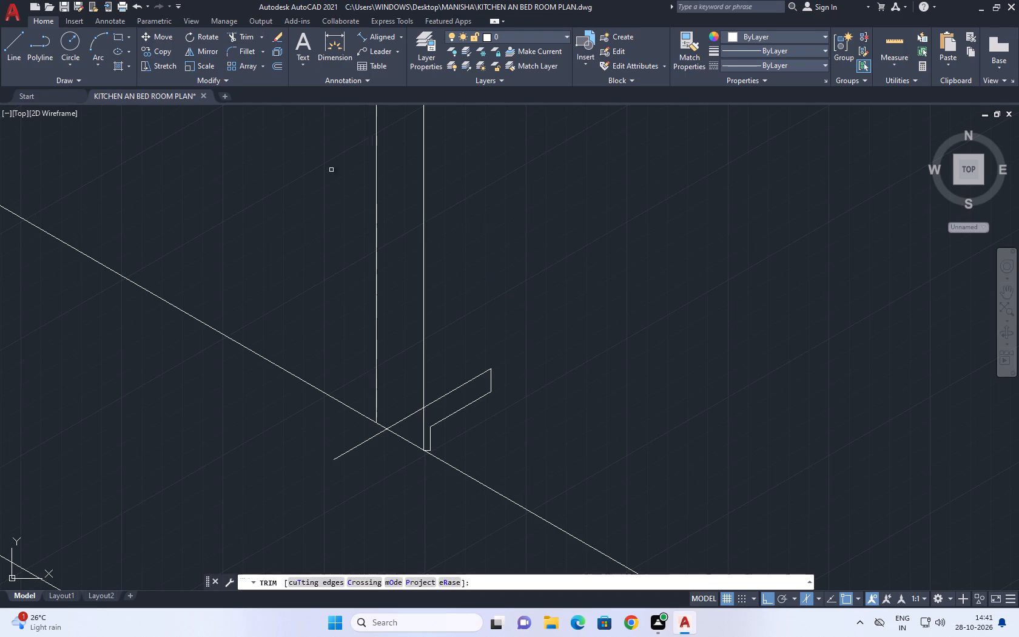
scroll(368, 378, "up", 2)
middle_click_drag(401, 409, 408, 240)
left_click(463, 320)
left_click(449, 292)
left_click_drag(394, 388, 385, 381)
left_click_drag(335, 363, 335, 370)
right_click(327, 352)
left_click(372, 379)
scroll(476, 314, "down", 2)
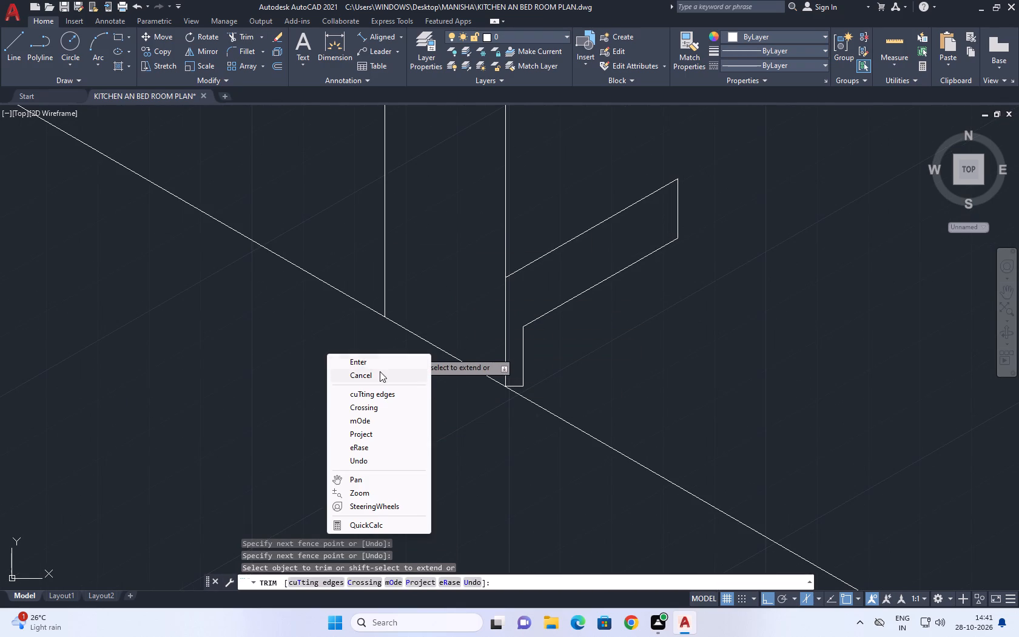
left_click(378, 371)
Start a line at the lower outer corner of the tap's projecting piece and draw a vertical segment rising above the piece.
scroll(632, 274, "down", 3)
middle_click_drag(681, 262, 552, 345)
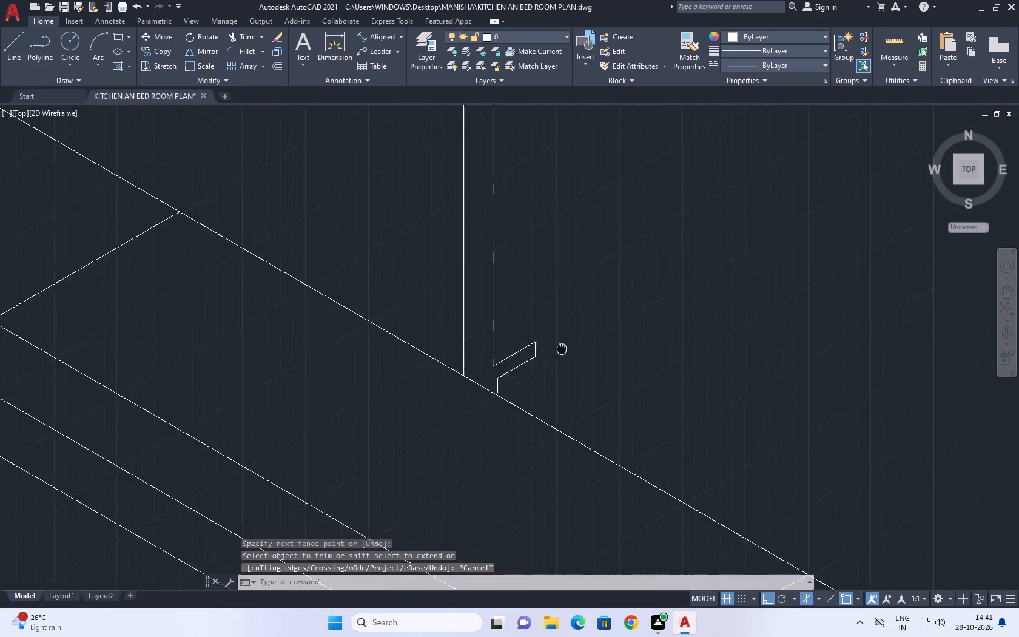
middle_click_drag(552, 345, 457, 302)
left_click_drag(11, 43, 33, 66)
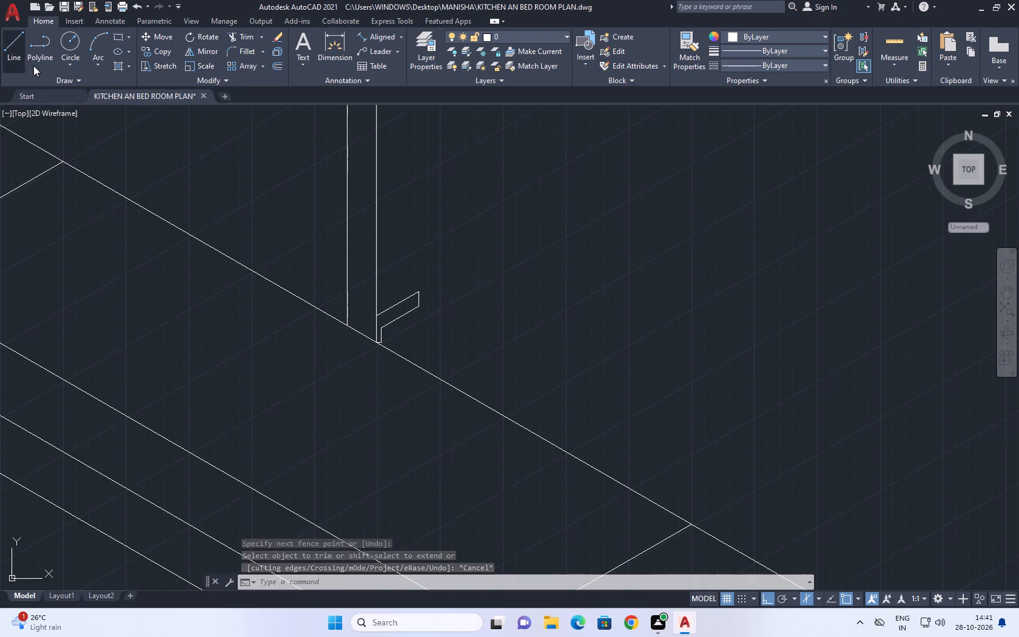
left_click_drag(33, 66, 15, 49)
scroll(399, 295, "up", 3)
left_click(471, 339)
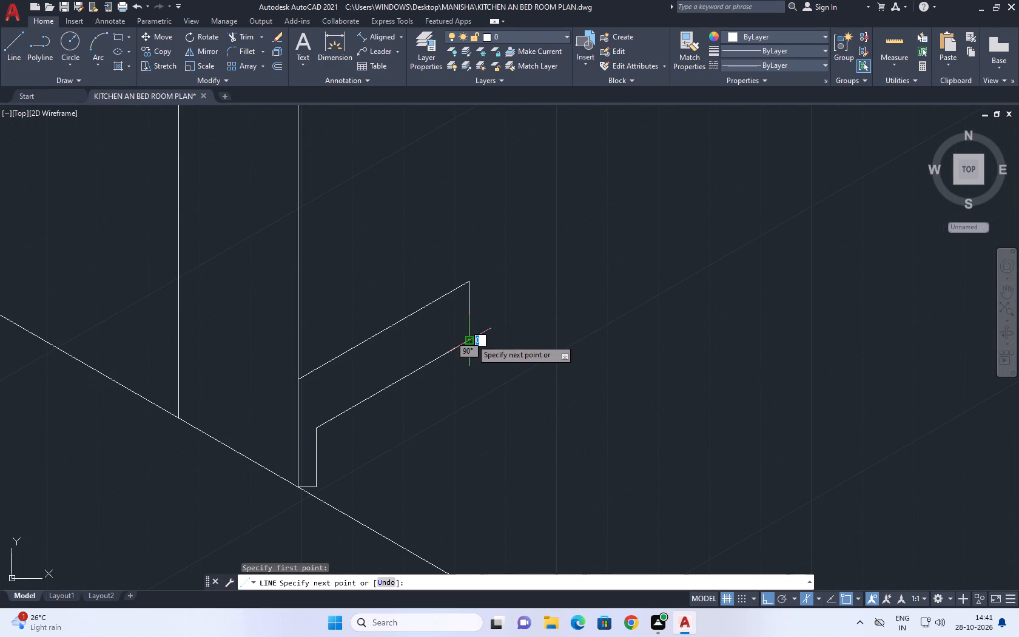
scroll(467, 229, "down", 3)
middle_click_drag(452, 182, 492, 281)
middle_click_drag(466, 195, 490, 408)
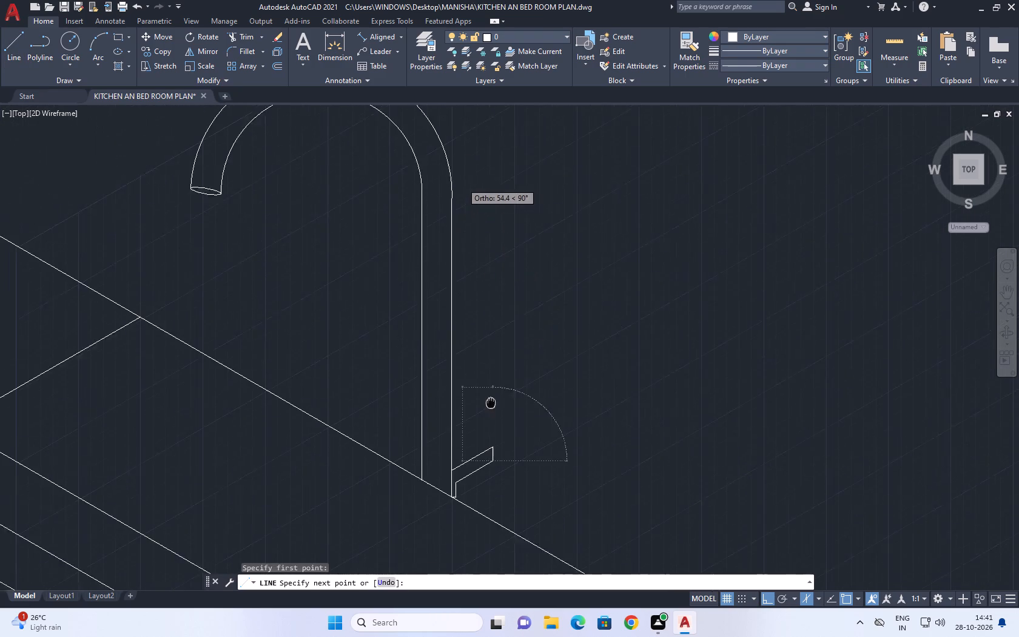
middle_click_drag(490, 408, 485, 413)
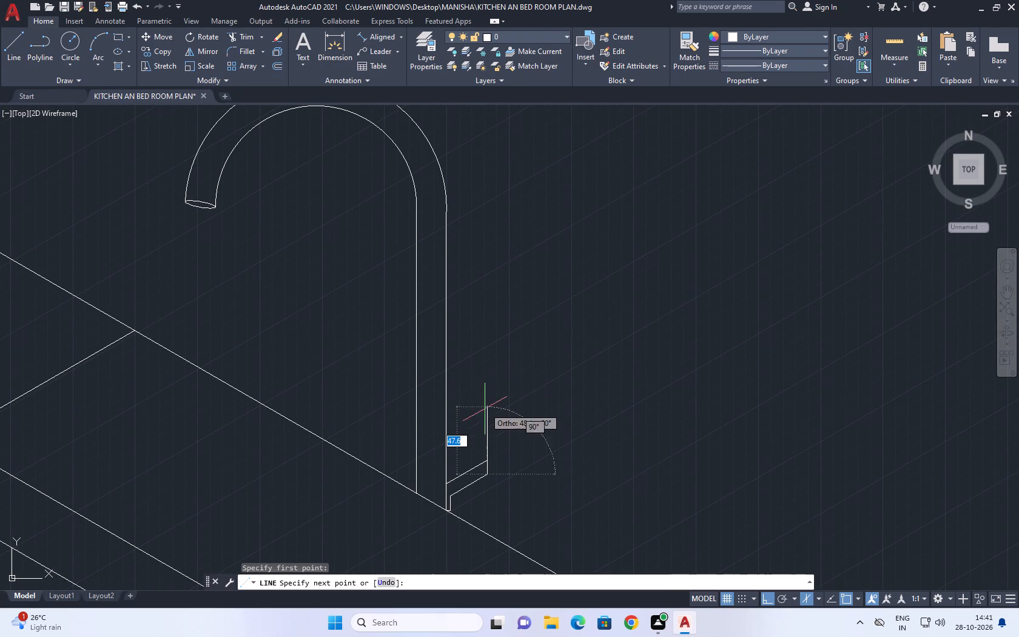
left_click(486, 425)
Switch to the left isoplane and add a short top segment along 150° from the vertical segment's upper end.
scroll(480, 444, "up", 2)
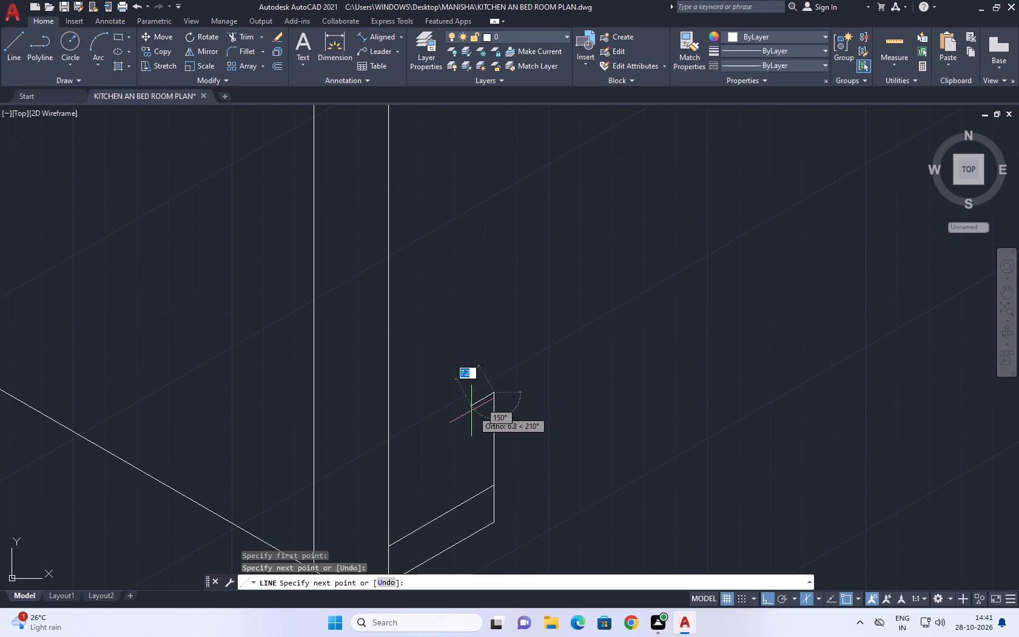
middle_click_drag(477, 416, 507, 456)
middle_click_drag(492, 457, 512, 464)
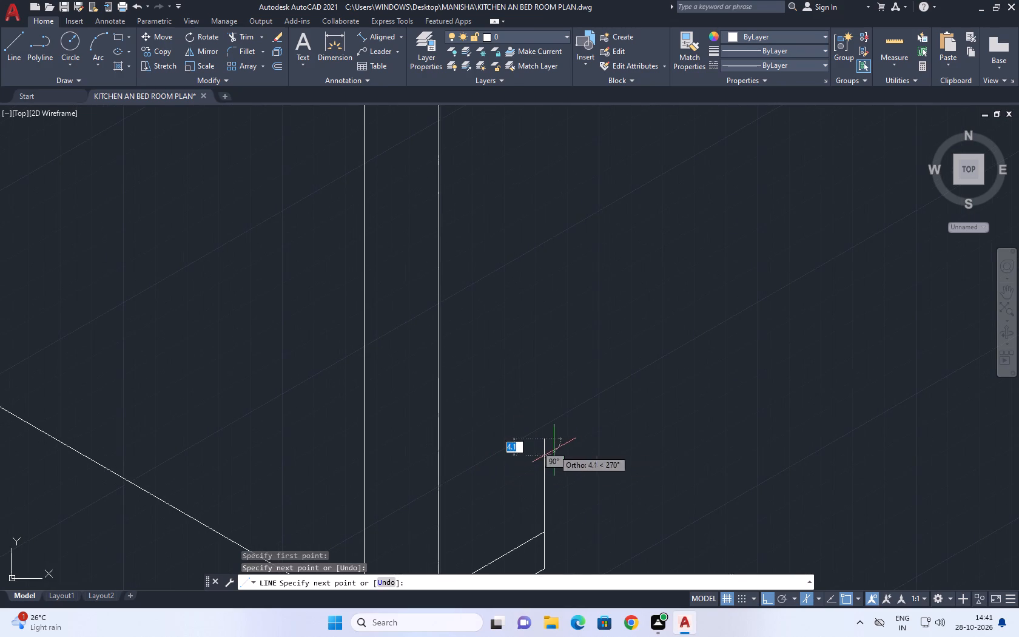
key("F5")
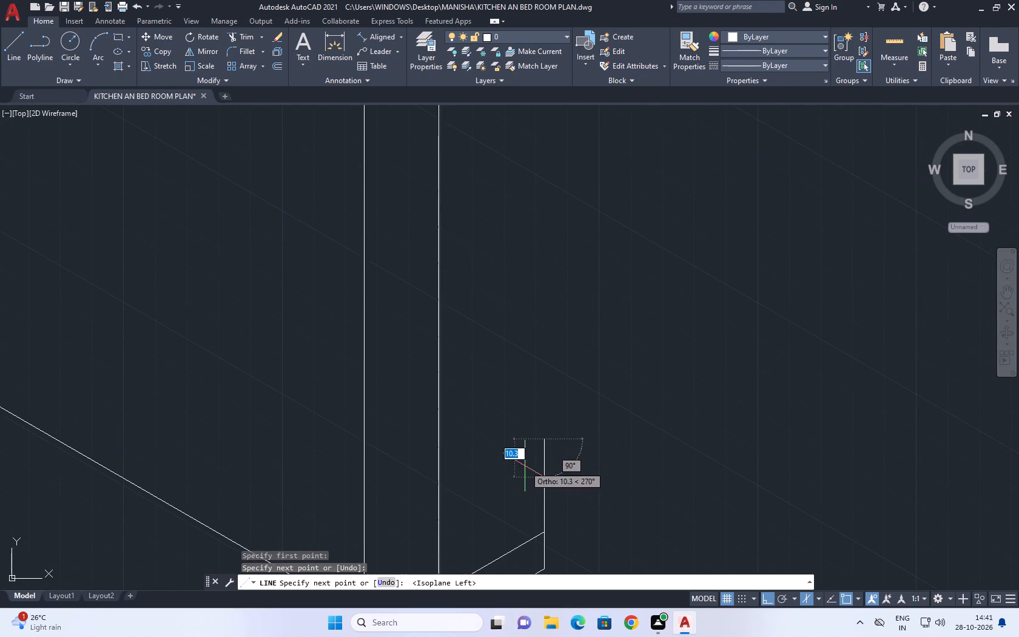
middle_click_drag(527, 466, 494, 394)
scroll(495, 395, "up", 1)
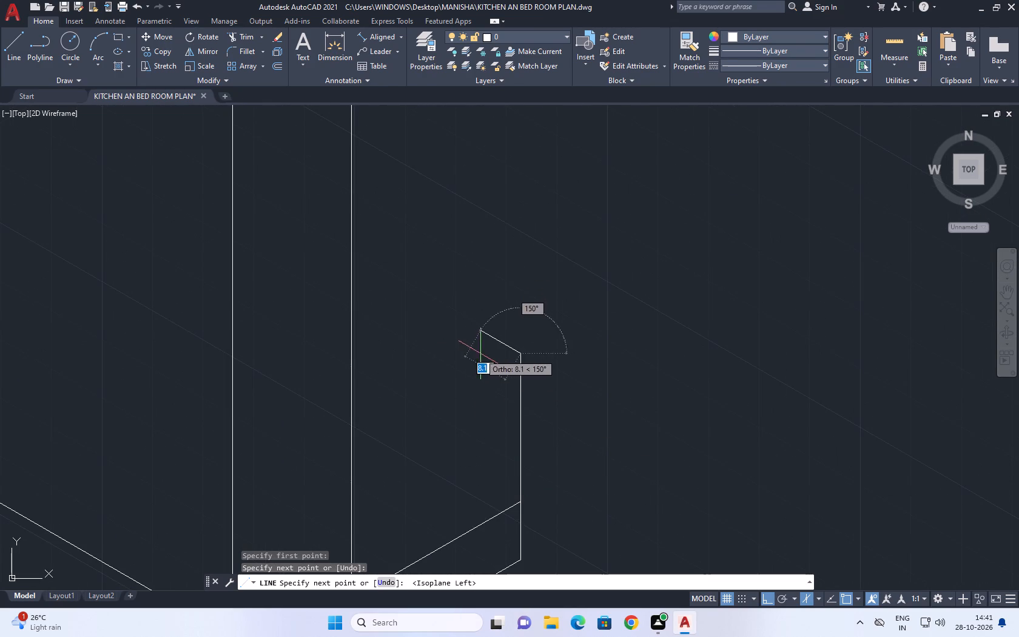
left_click(490, 357)
With ortho off, draw a slanted segment down from the short top segment to just above the projecting piece, and end the line.
middle_click_drag(497, 446, 543, 389)
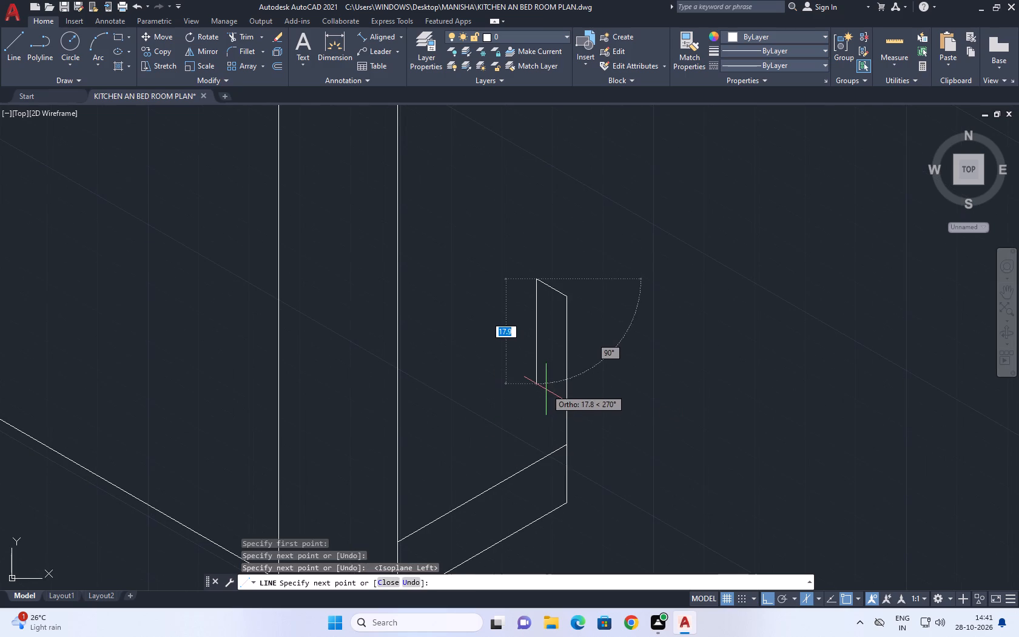
key("F8")
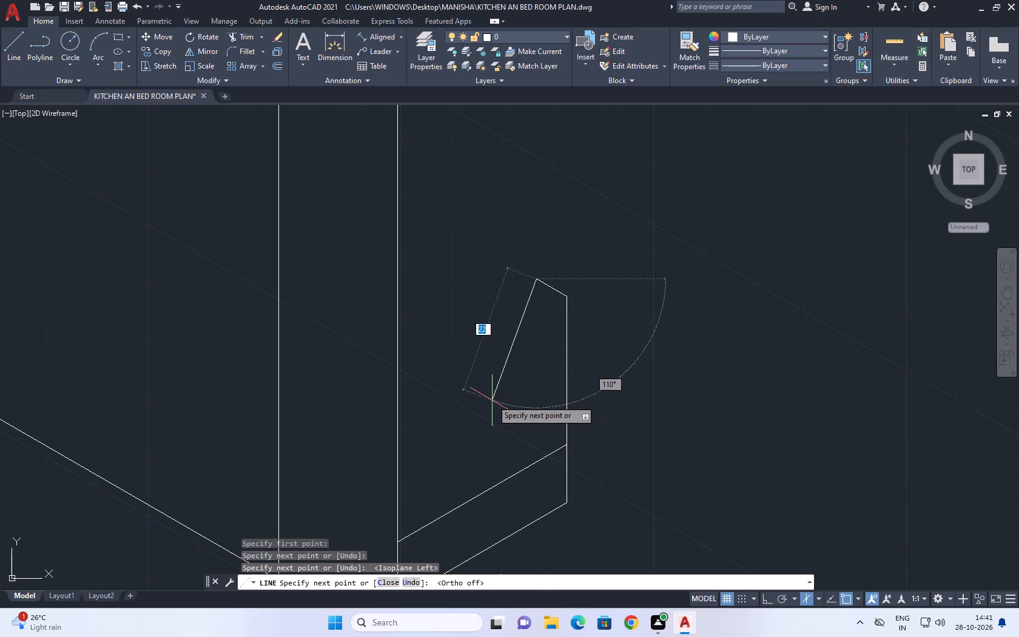
middle_click_drag(507, 397, 498, 328)
scroll(501, 344, "down", 1)
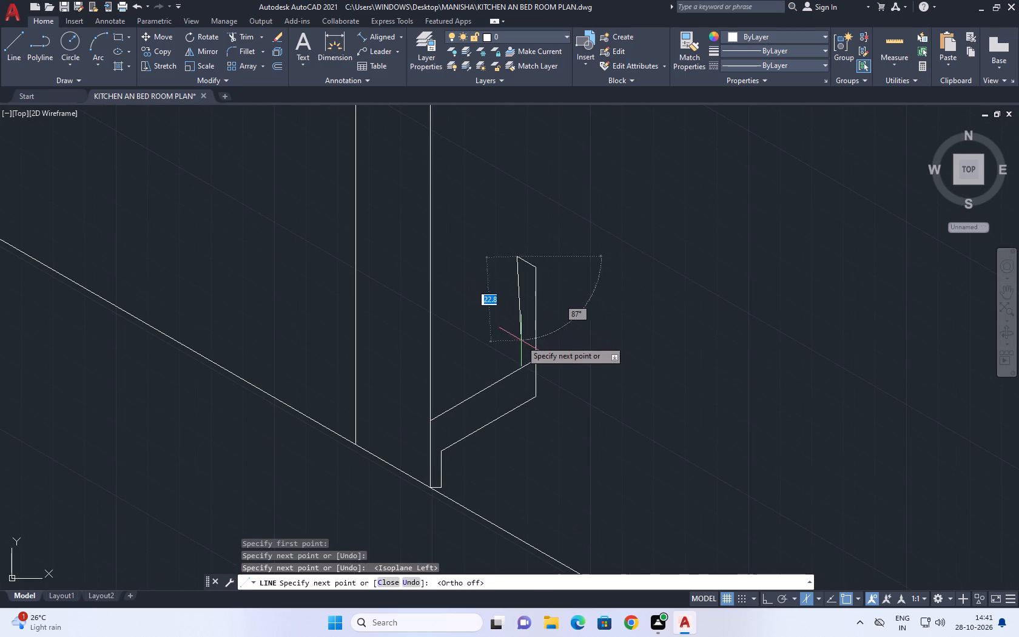
left_click(504, 349)
key("space")
Delete the upper sloping edge of the projecting piece.
scroll(503, 373, "up", 1)
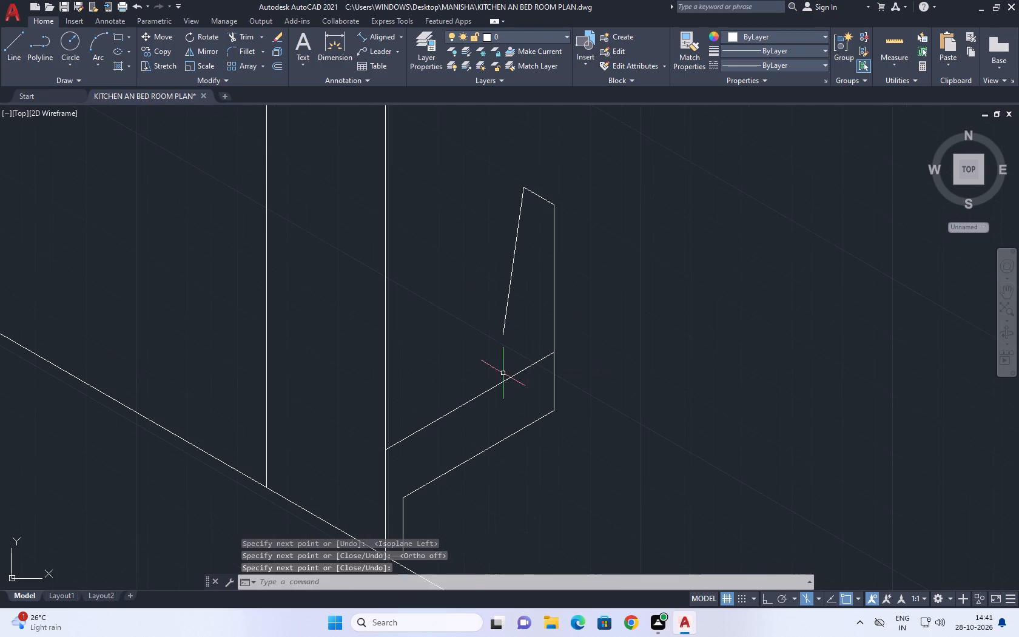
left_click(505, 375)
left_click(494, 386)
key("Delete")
Copy the projecting piece's lower sloping edge 20 units up and across the tap's stem.
left_click_drag(528, 438, 526, 437)
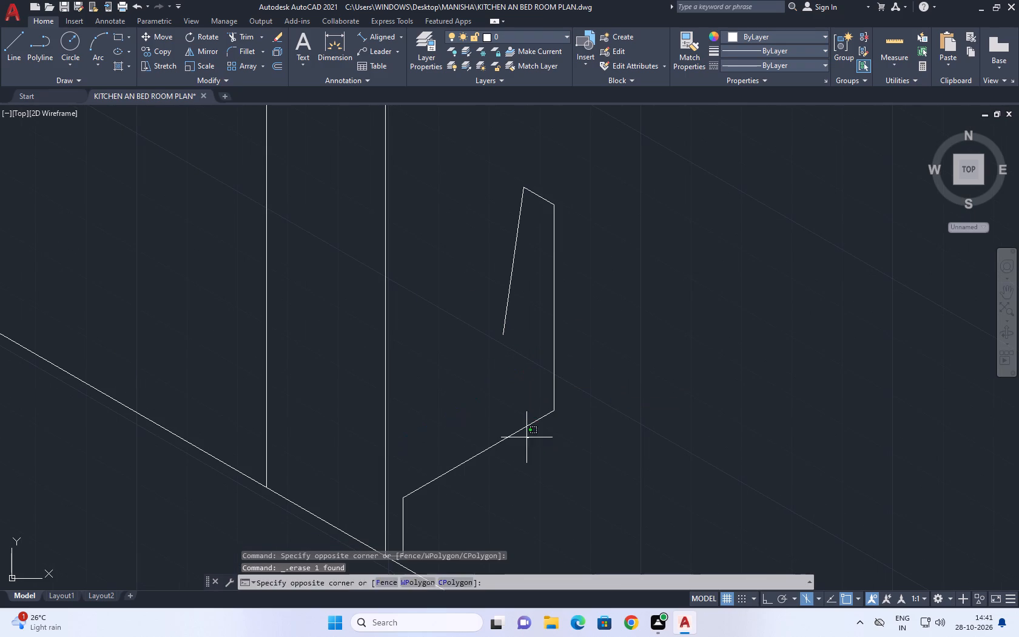
left_click_drag(526, 437, 522, 436)
left_click(503, 425)
key("c")
type("O")
key("space")
left_click(525, 431)
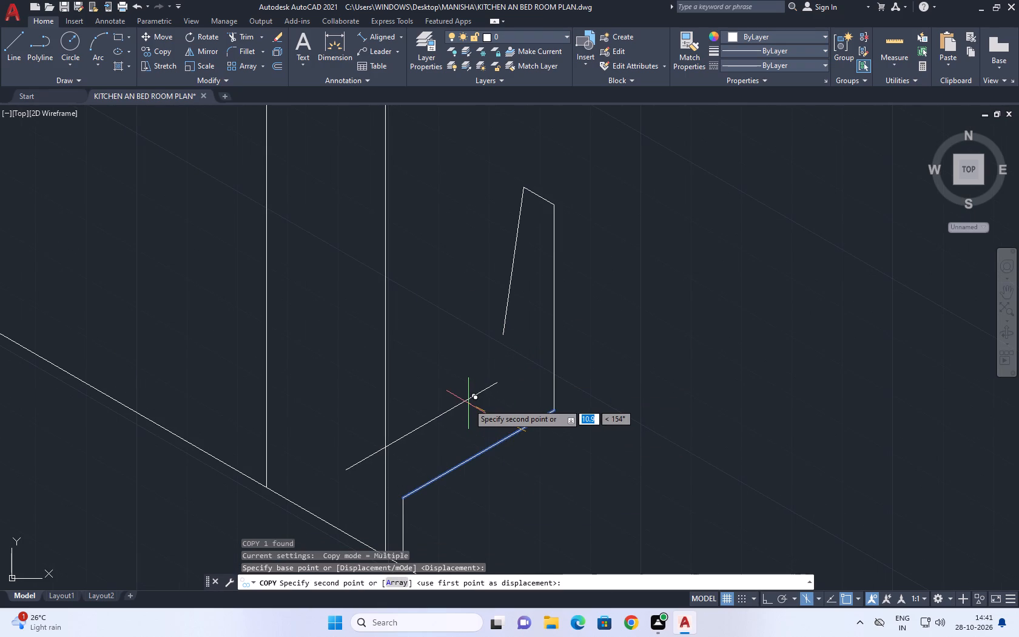
type("20")
key("Return")
key("Escape")
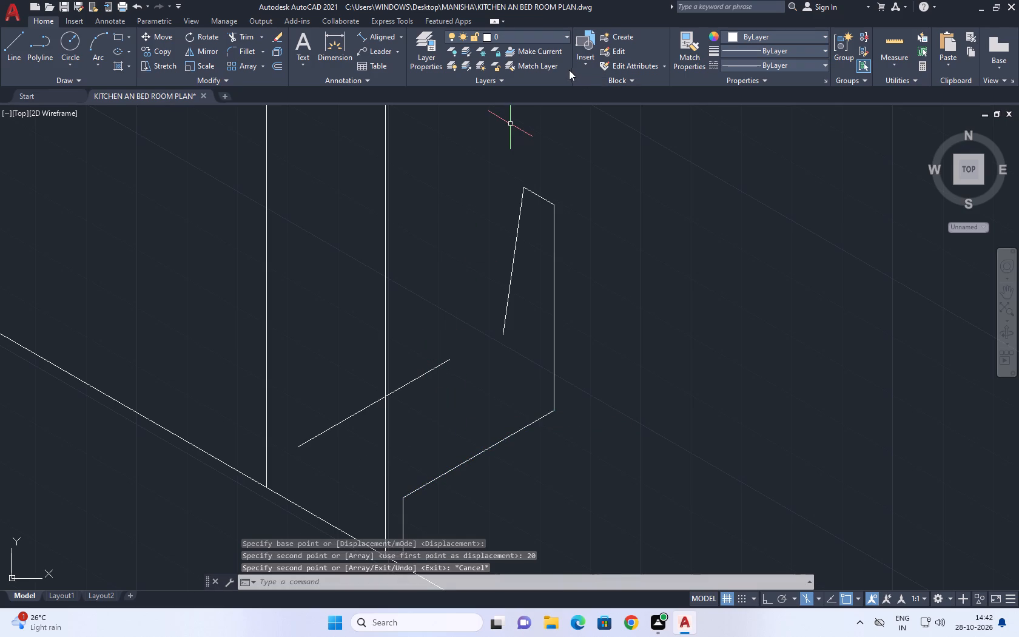
Stretch the copied edge's upper end along its own direction to just past the slanted segment, and clear the selection.
middle_click_drag(502, 281, 504, 292)
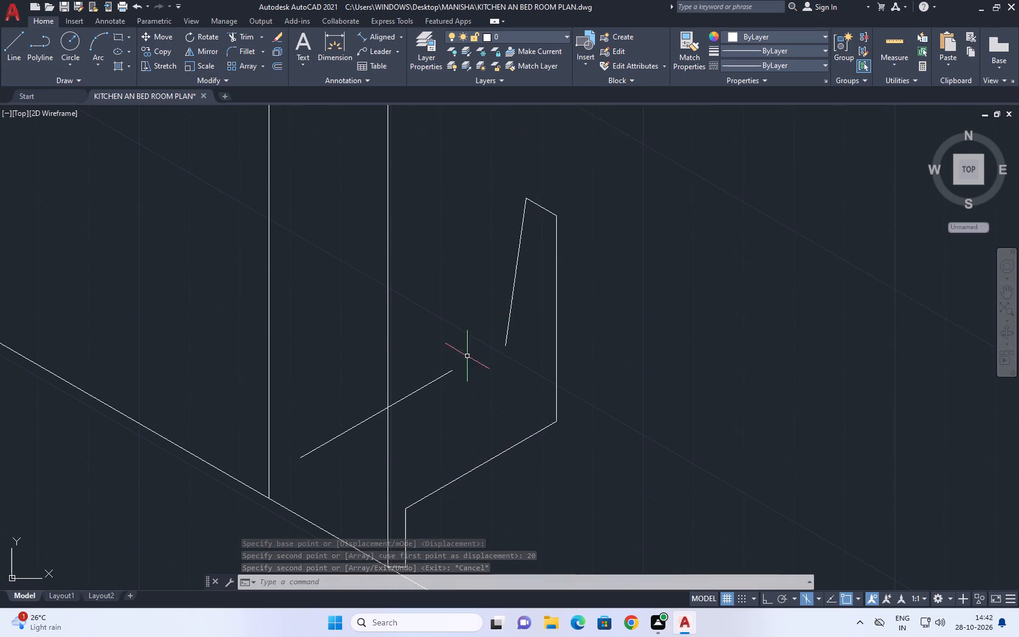
scroll(461, 369, "up", 1)
left_click(463, 369)
left_click(437, 364)
left_click_drag(447, 387, 439, 374)
left_click(425, 351)
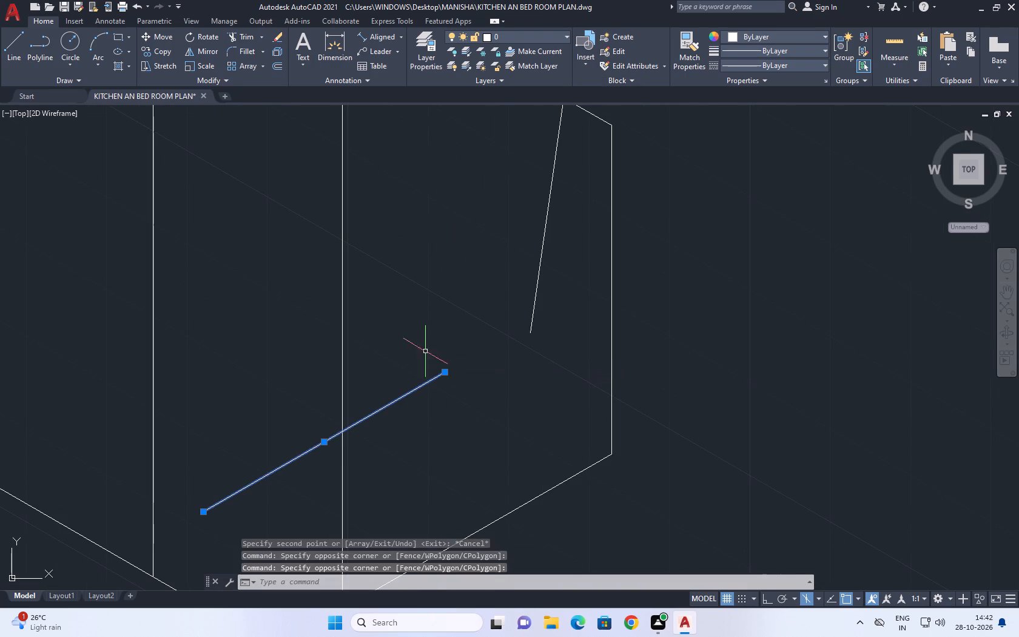
left_click(445, 372)
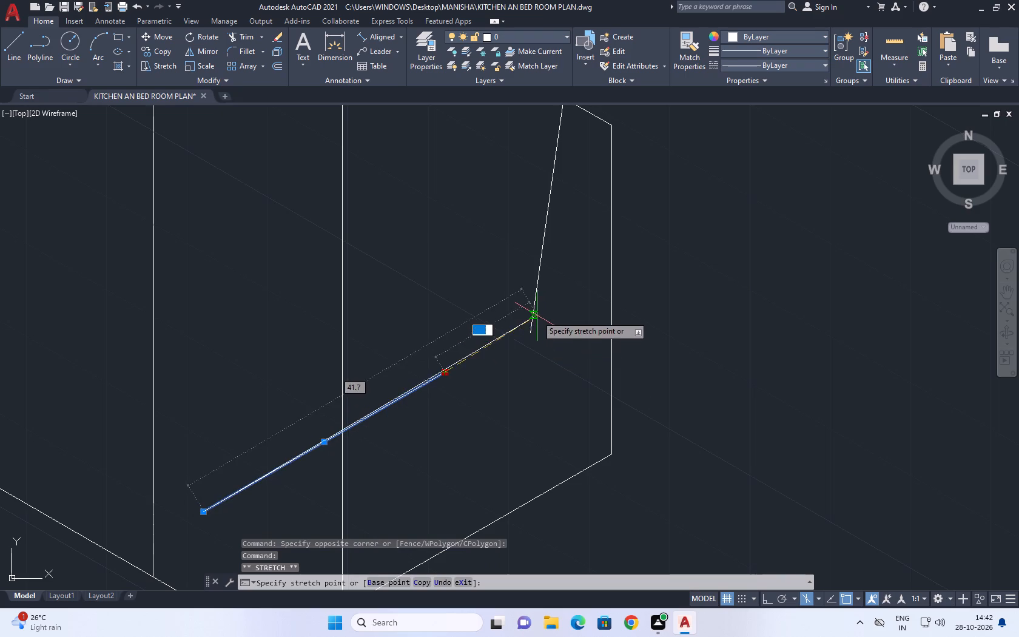
left_click(568, 298)
right_click_drag(680, 285, 672, 276)
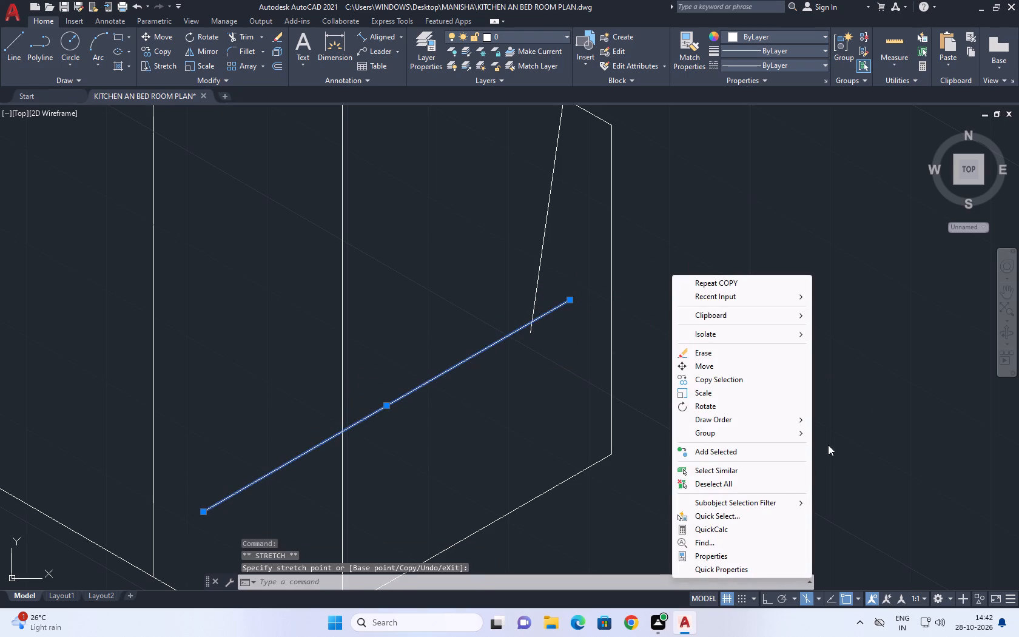
left_click(715, 487)
Trim the copied edge at the tap's stem and at the slanted segment, and trim the slanted segment's overhanging end.
scroll(556, 382, "up", 1)
middle_click_drag(568, 384, 557, 356)
scroll(557, 355, "down", 4)
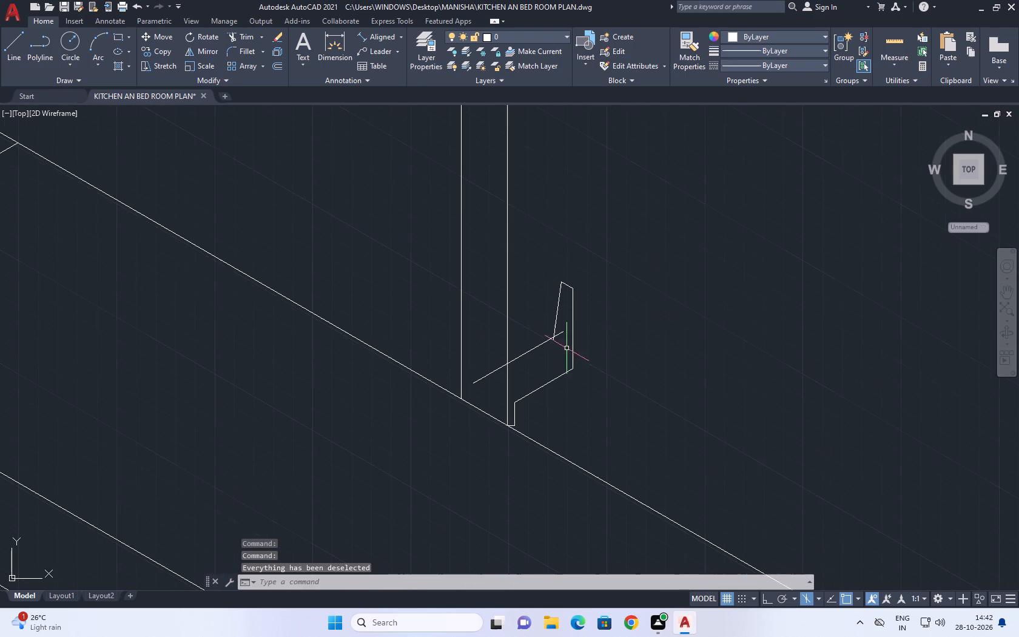
left_click_drag(247, 36, 249, 44)
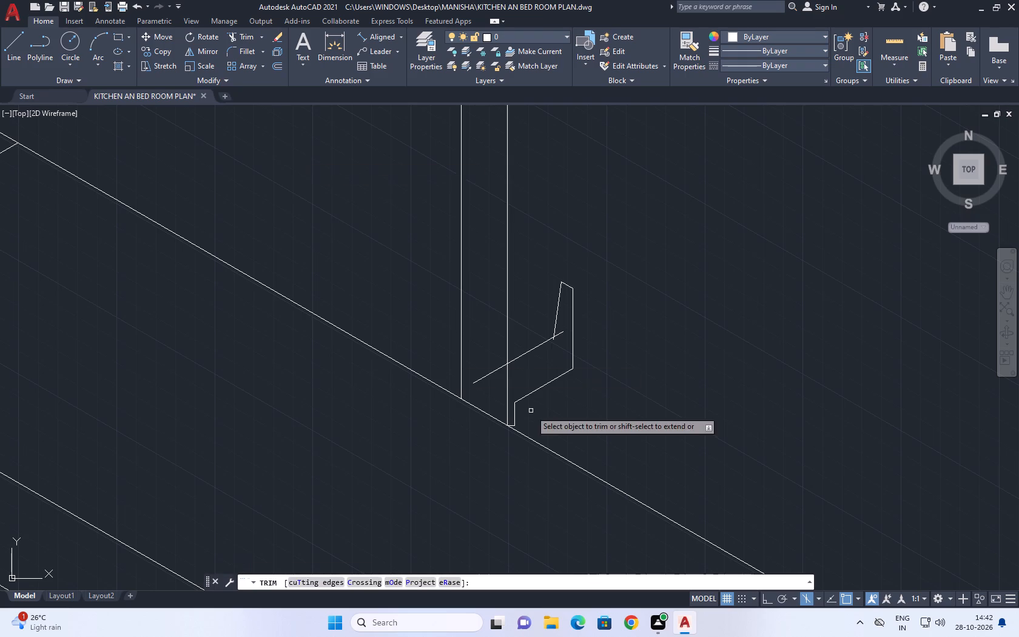
scroll(503, 389, "up", 2)
left_click(476, 312)
left_click(479, 377)
scroll(629, 256, "up", 3)
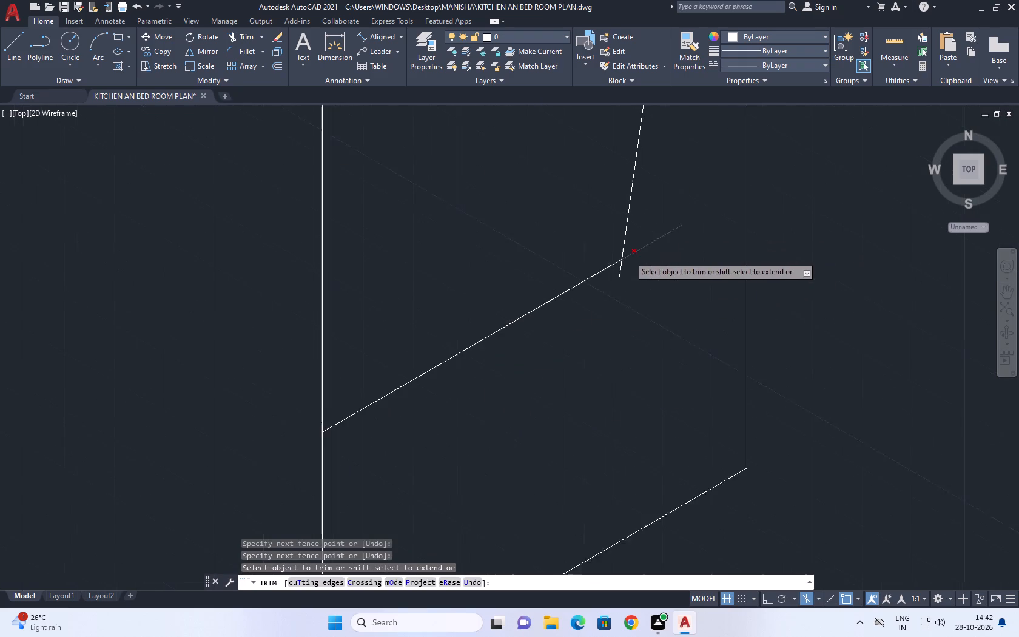
left_click(672, 219)
left_click(650, 292)
left_click(632, 276)
left_click(603, 283)
right_click(643, 300)
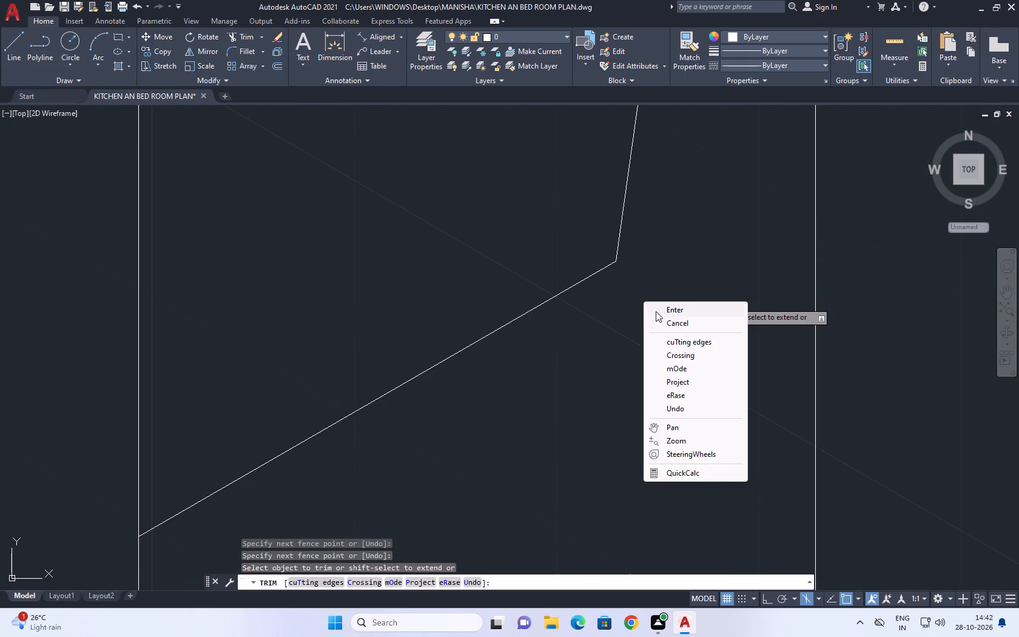
left_click(674, 325)
Examine the tap and its handle up close and in place within the whole isometric kitchen view.
scroll(560, 297, "down", 3)
middle_click_drag(580, 297, 580, 302)
scroll(690, 322, "down", 2)
scroll(745, 333, "down", 4)
middle_click_drag(759, 356, 745, 381)
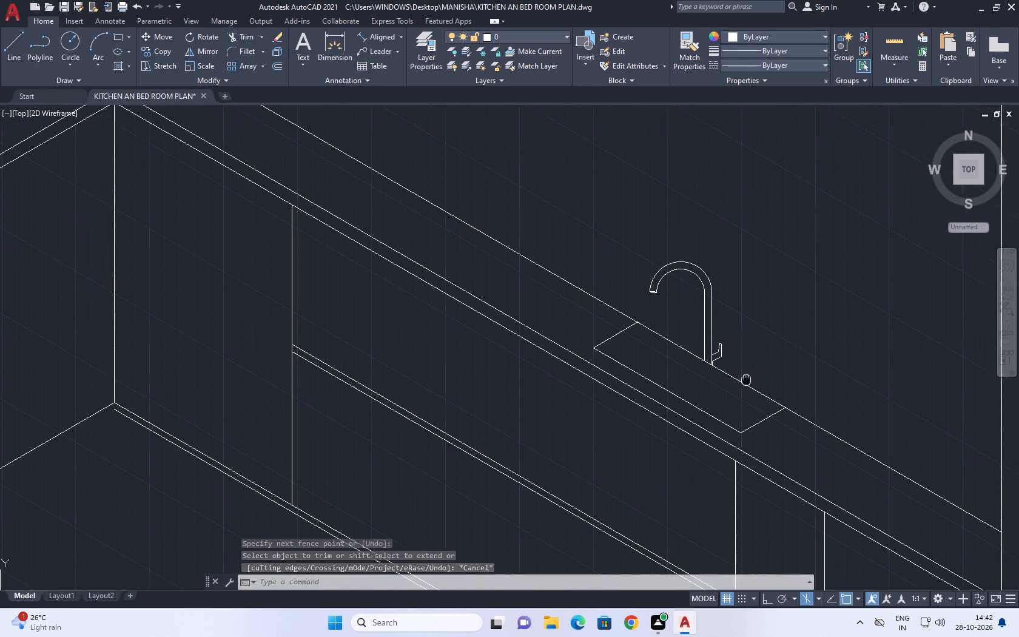
middle_click_drag(745, 381, 660, 376)
scroll(659, 374, "down", 4)
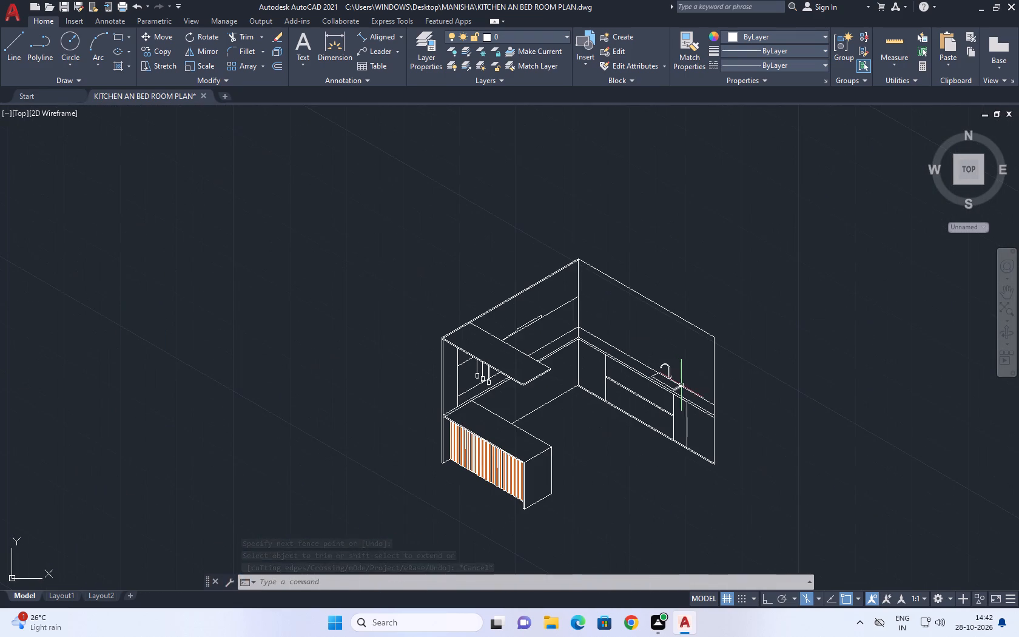
scroll(636, 377, "up", 5)
middle_click_drag(728, 378, 477, 374)
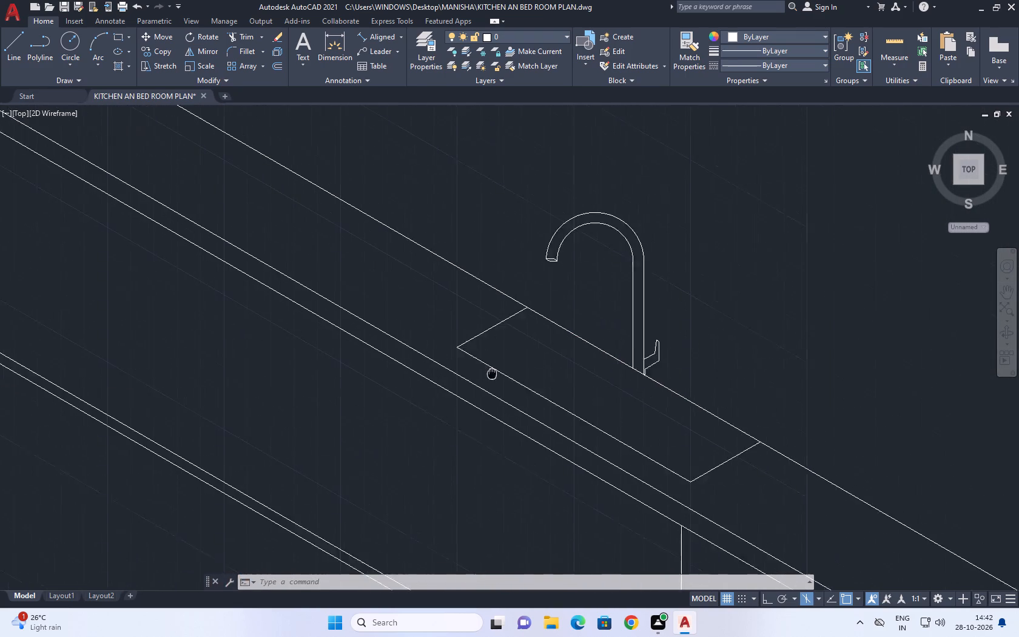
middle_click_drag(477, 374, 453, 374)
scroll(548, 272, "up", 2)
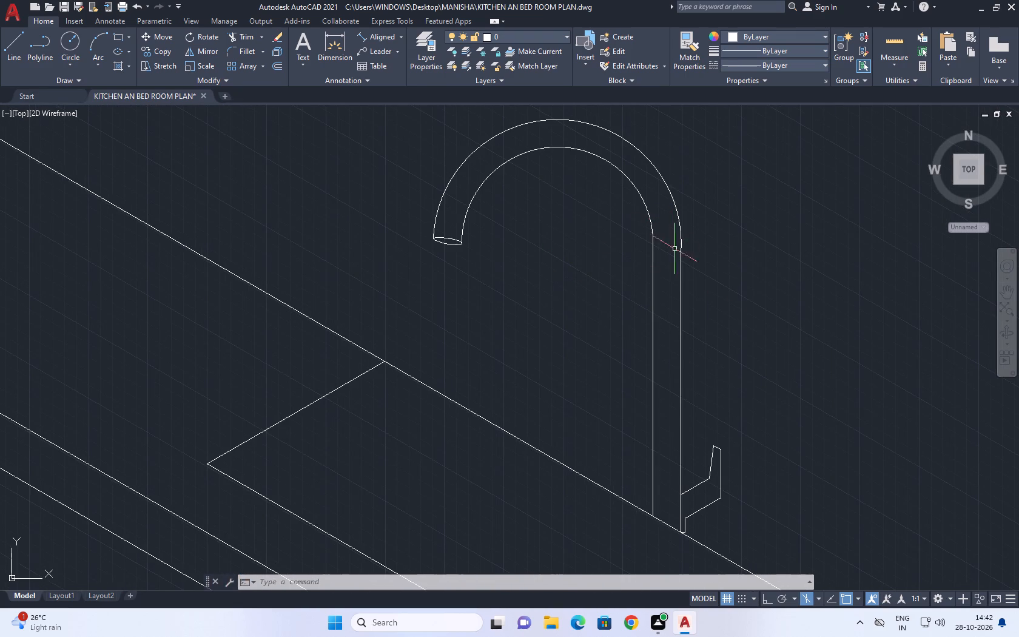
scroll(677, 354, "down", 3)
scroll(697, 415, "up", 5)
scroll(593, 328, "up", 1)
middle_click_drag(592, 377, 592, 405)
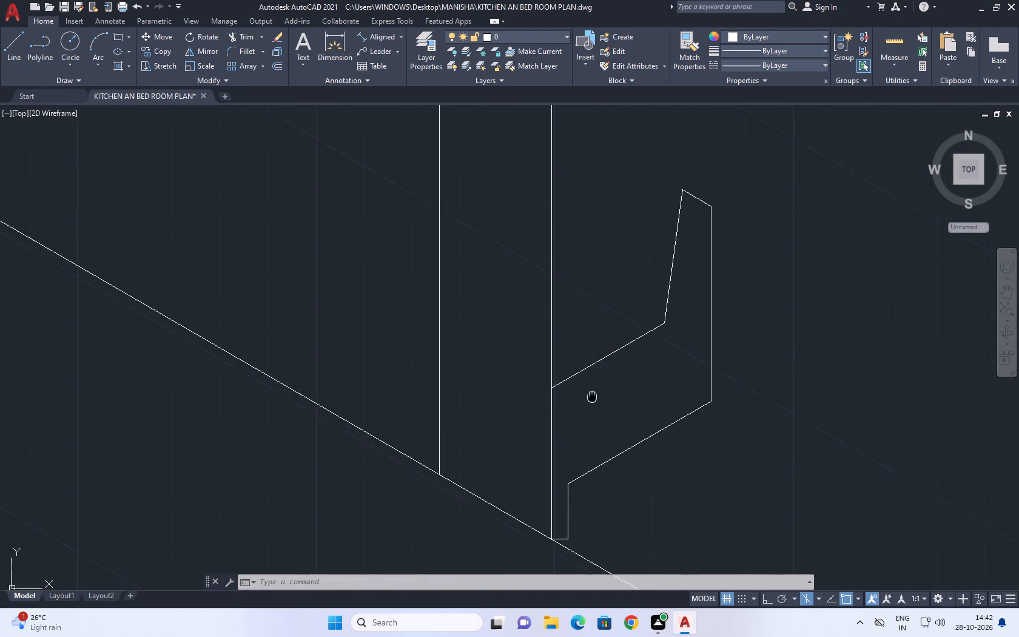
middle_click_drag(592, 405, 594, 432)
scroll(596, 433, "down", 5)
middle_click_drag(594, 374, 600, 425)
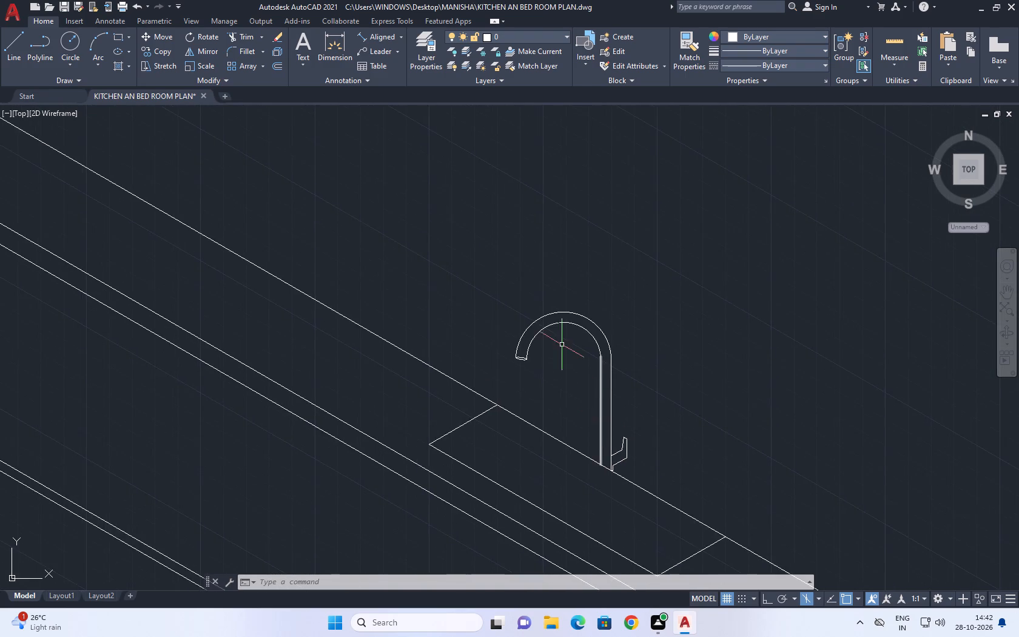
scroll(560, 343, "up", 3)
scroll(348, 353, "down", 2)
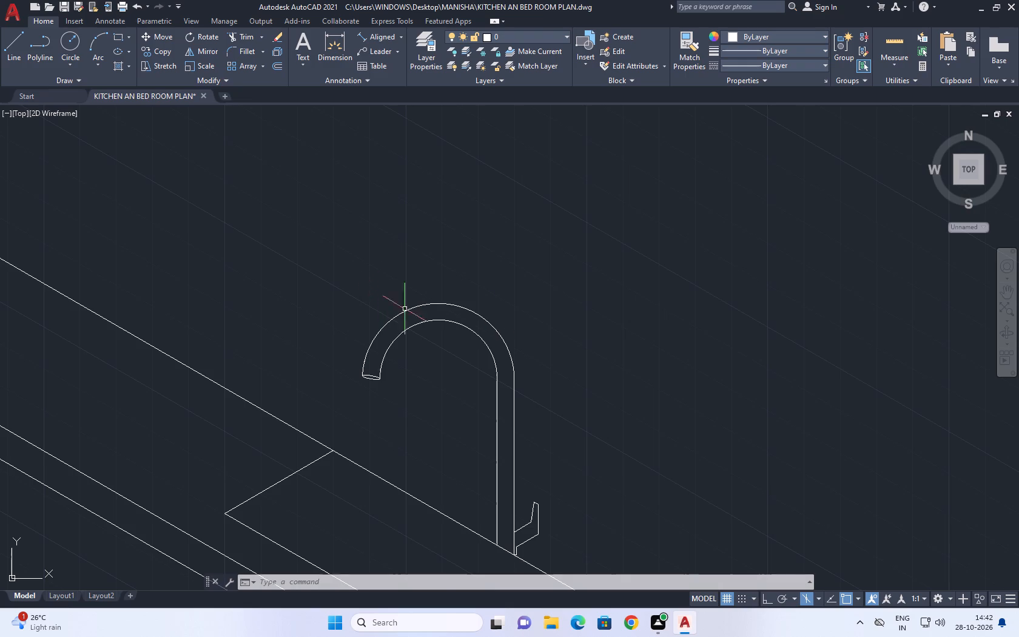
scroll(514, 317, "down", 4)
middle_click_drag(486, 279, 593, 426)
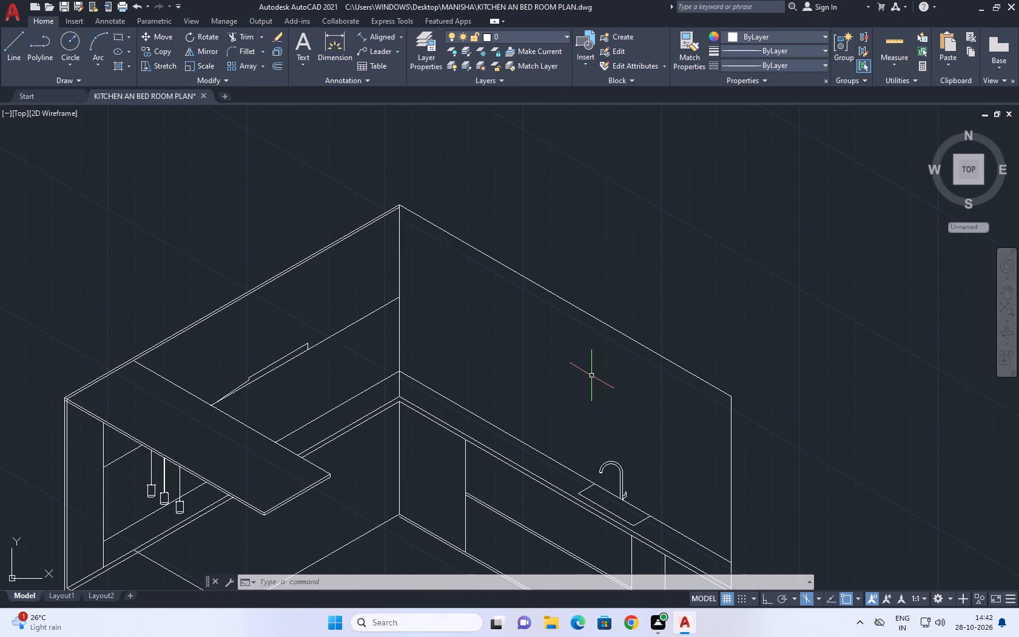
middle_click_drag(639, 494, 647, 397)
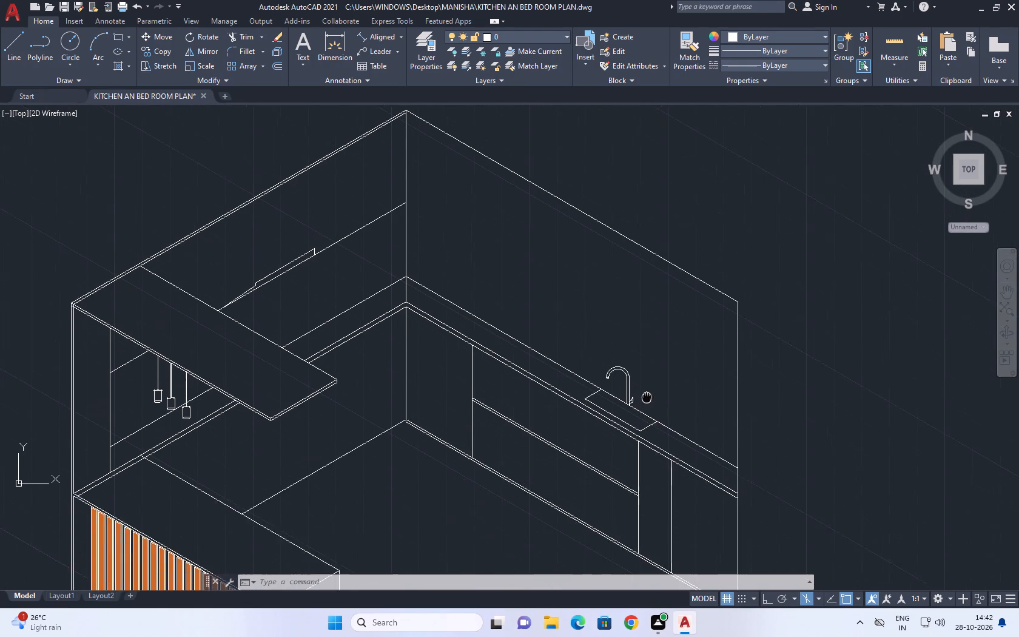
Move the tap and the countertop rectangle together along the countertop's back edge, toward the inner wall corner.
scroll(588, 365, "up", 1)
left_click(577, 294)
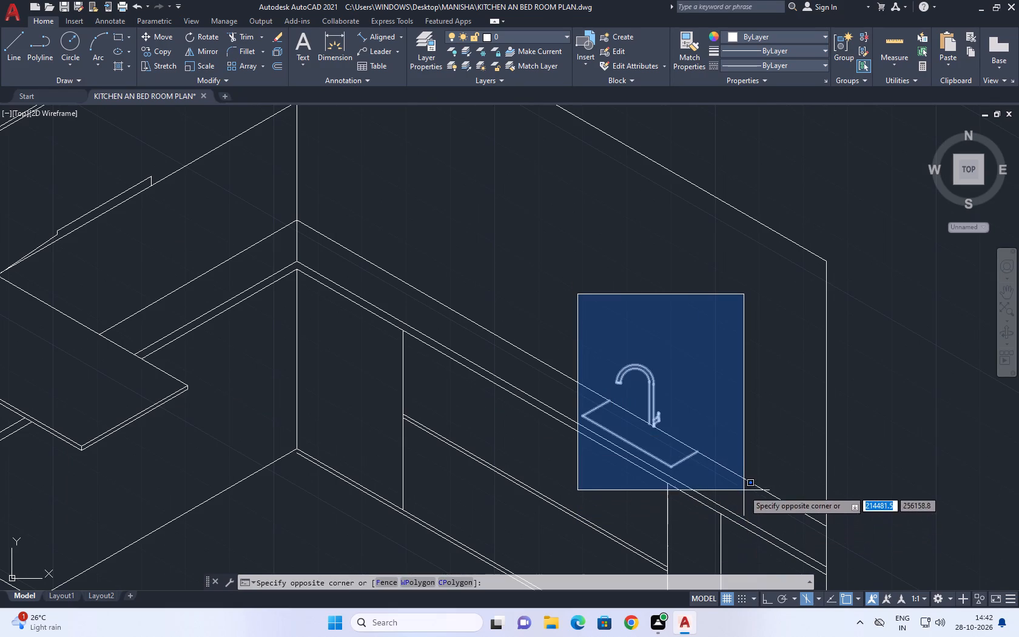
left_click_drag(744, 487, 745, 493)
left_click(166, 36)
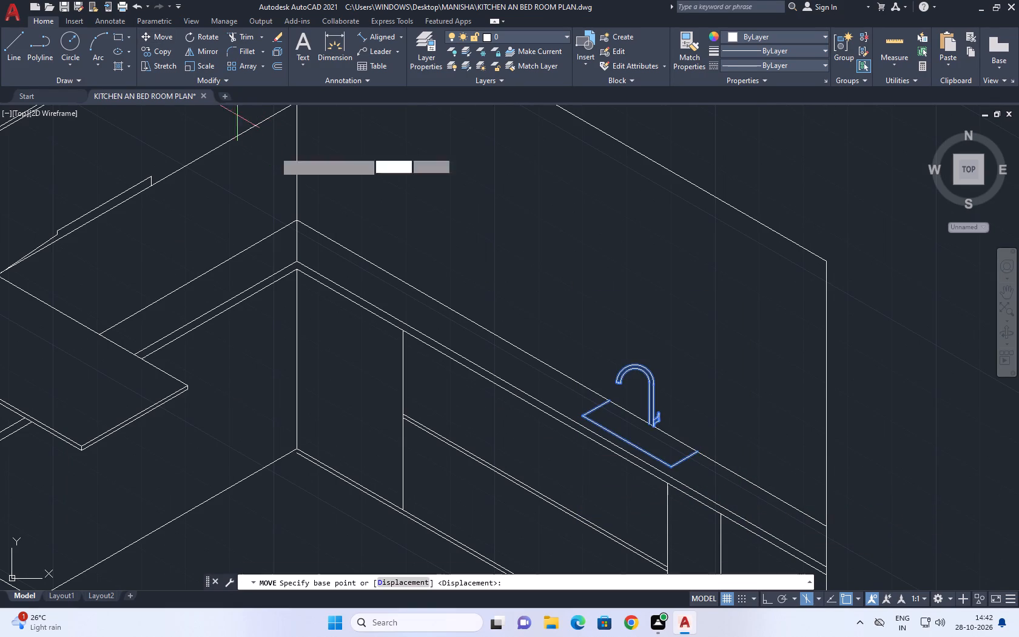
left_click(647, 425)
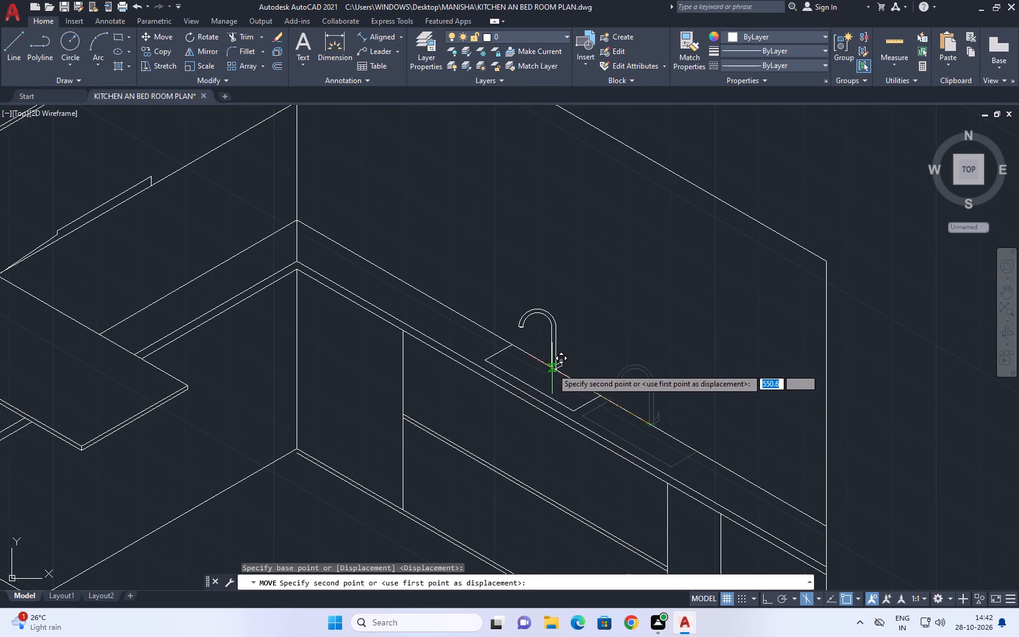
left_click(562, 371)
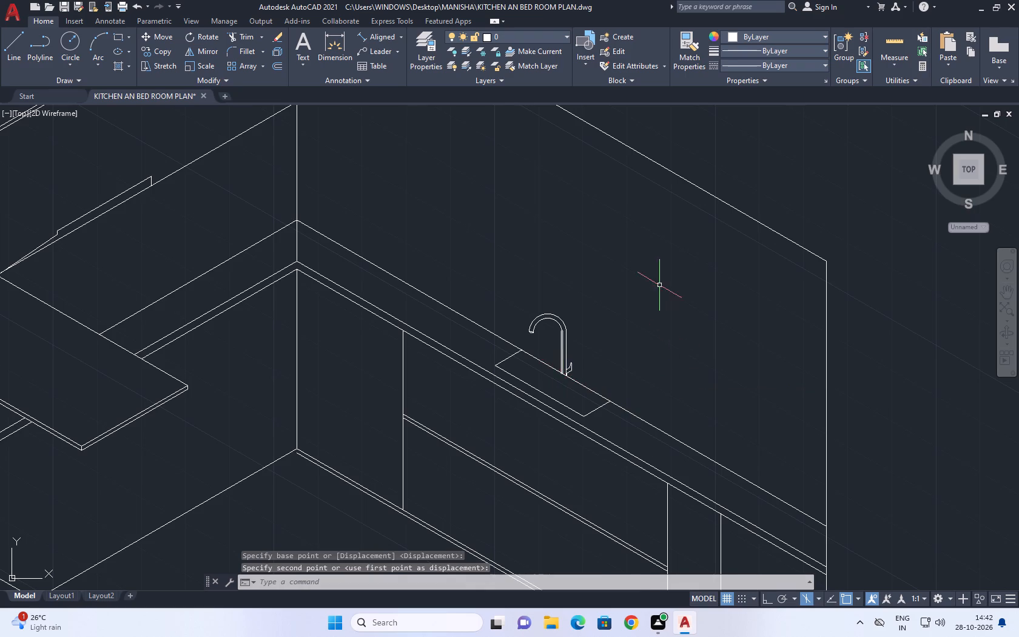
With ortho on, draw a vertical line 600 units up the wall above the countertop, after trying and undoing lengths of 300 and 1000.
scroll(658, 282, "up", 1)
middle_click_drag(659, 276, 697, 317)
scroll(702, 322, "down", 3)
middle_click_drag(690, 270, 690, 322)
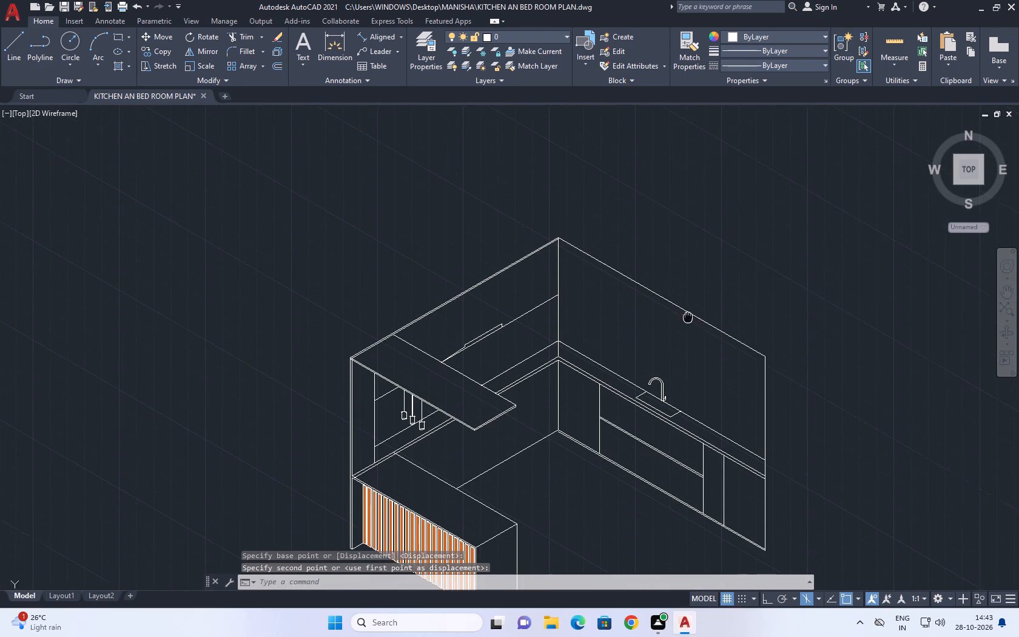
middle_click_drag(690, 322, 694, 323)
middle_click_drag(683, 331, 624, 327)
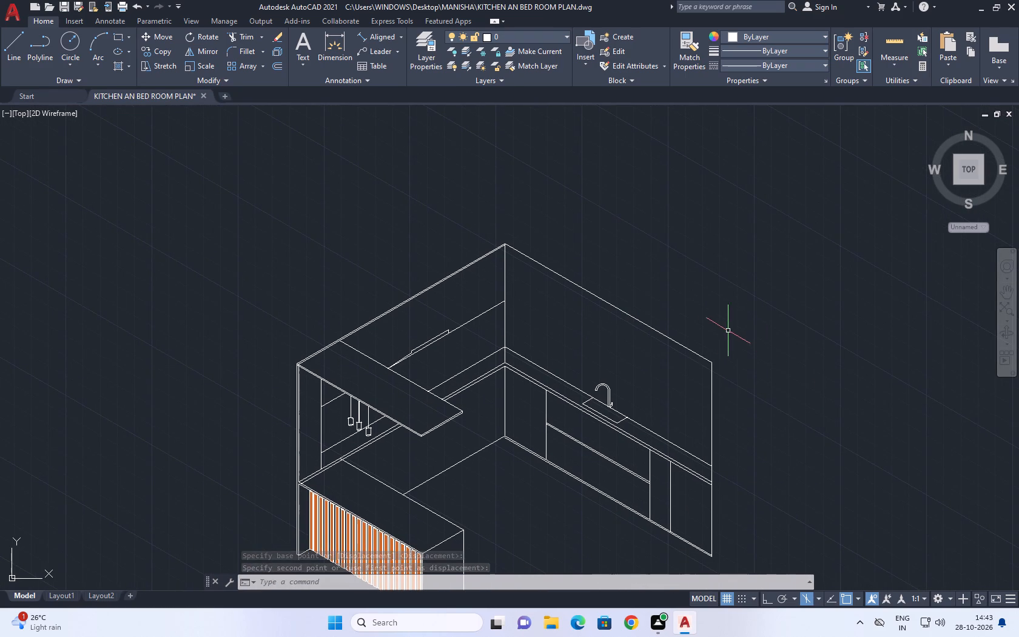
left_click(10, 46)
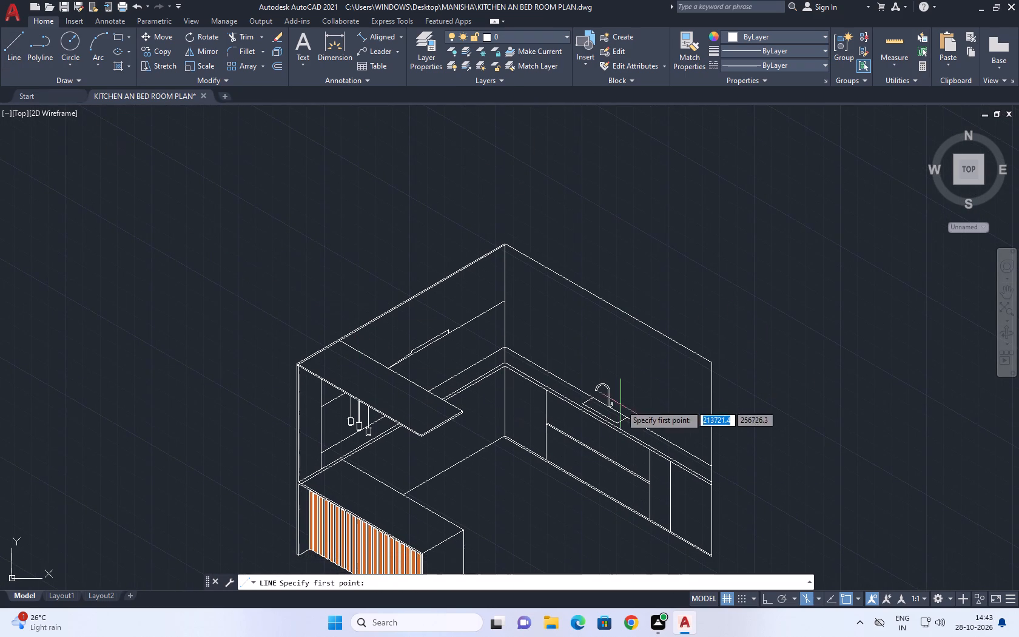
scroll(537, 349, "up", 2)
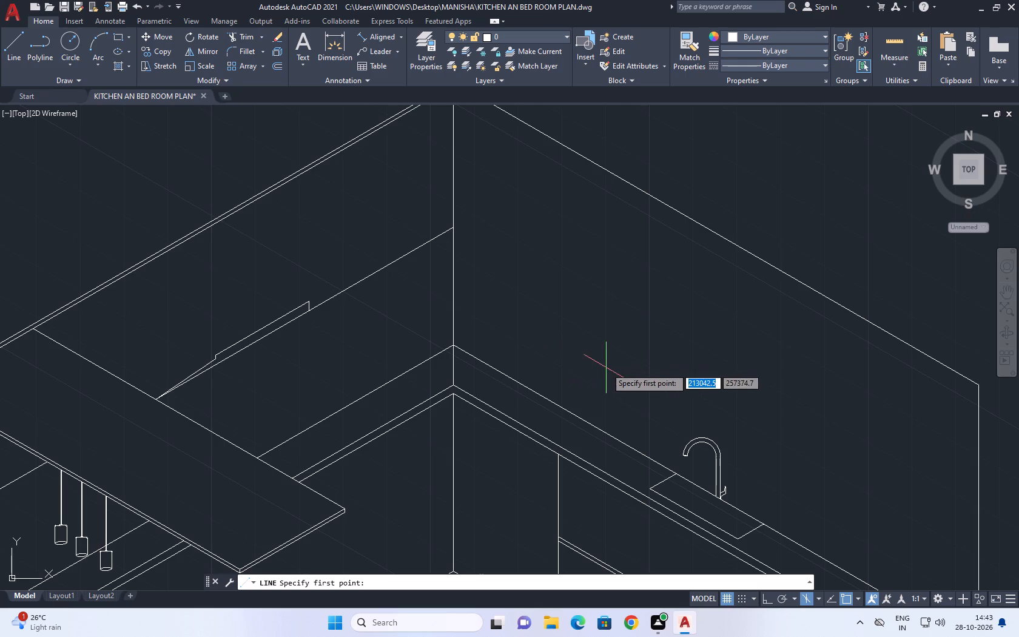
left_click(584, 378)
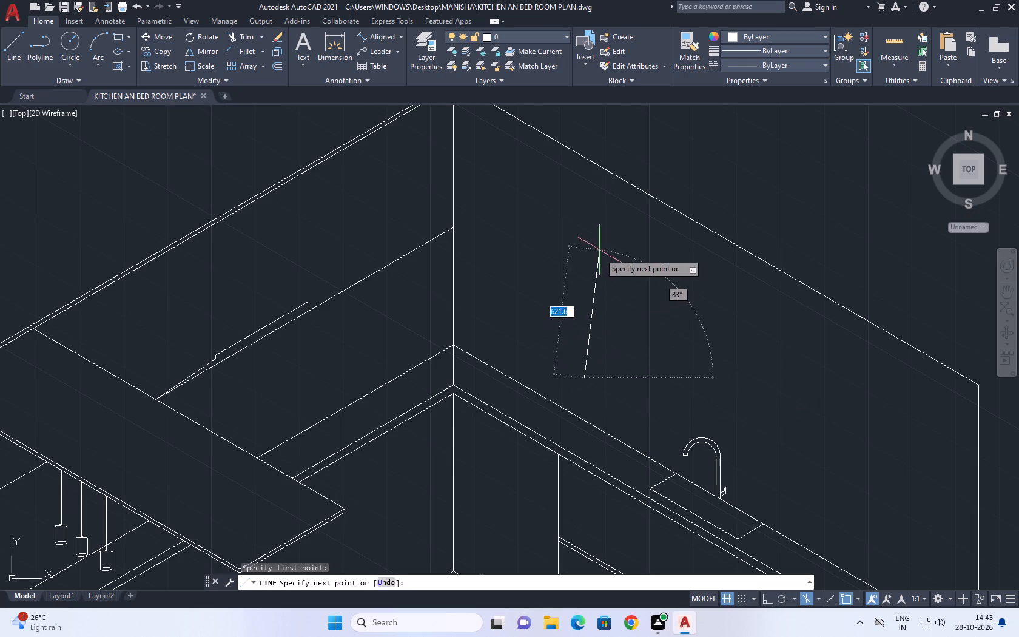
key("F8")
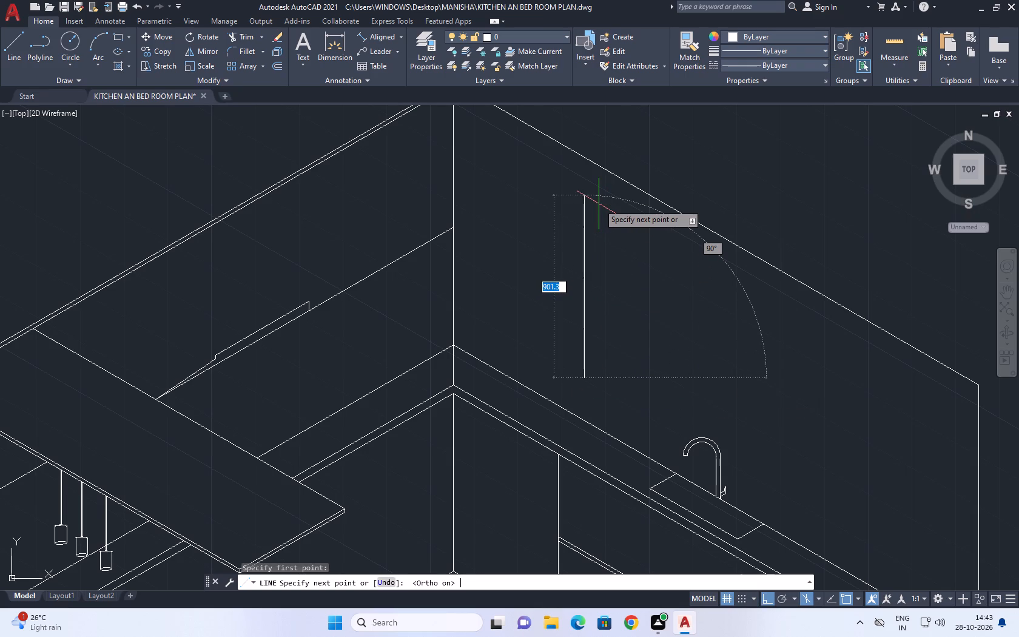
type("300")
key("Return")
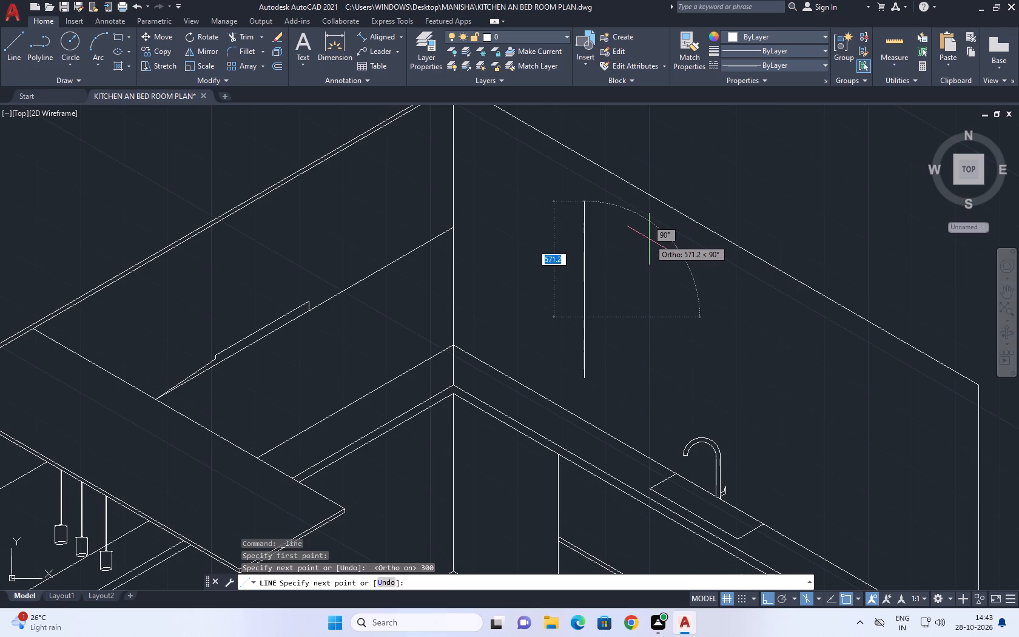
key("ctrl+z")
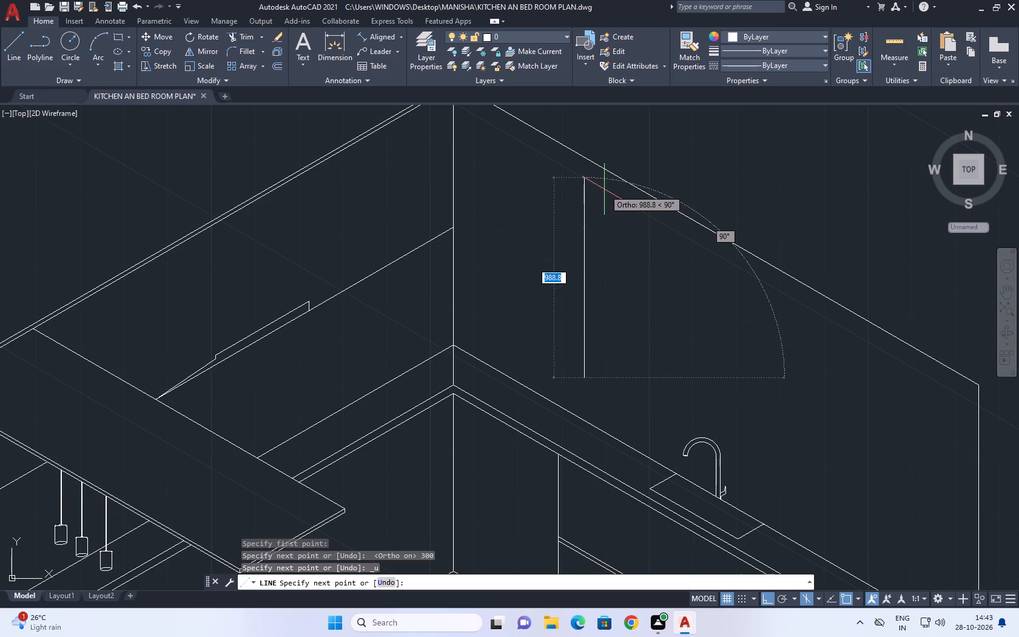
type("1000")
key("Return")
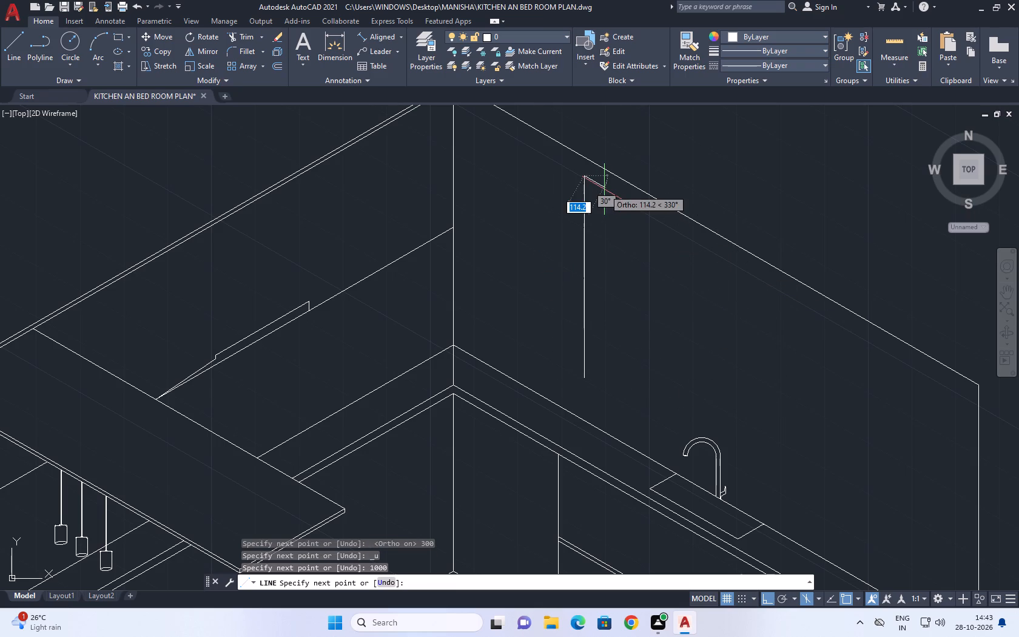
middle_click_drag(699, 264, 669, 243)
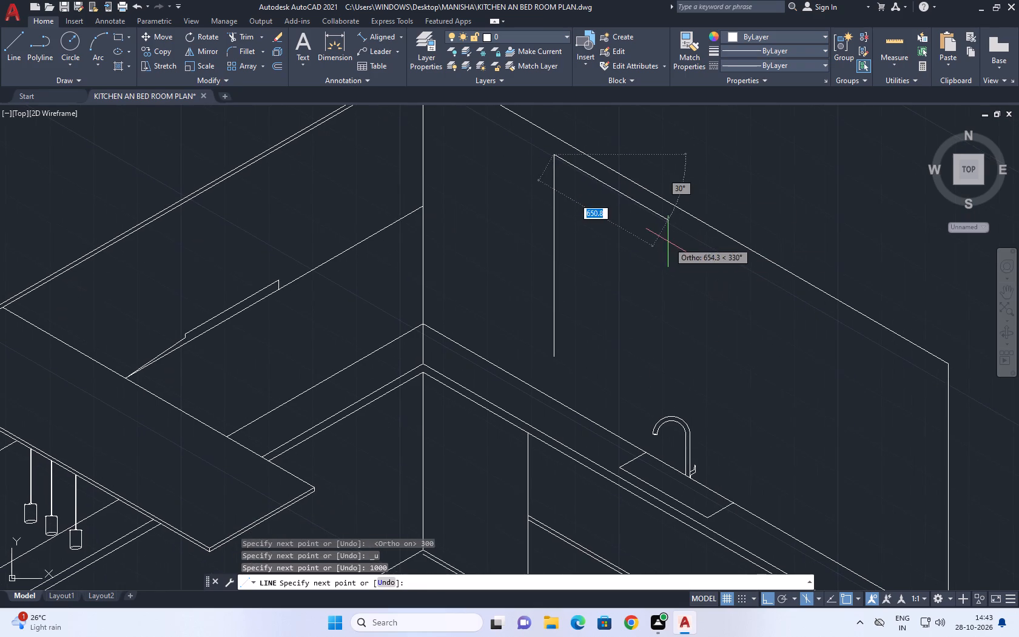
key("ctrl+z")
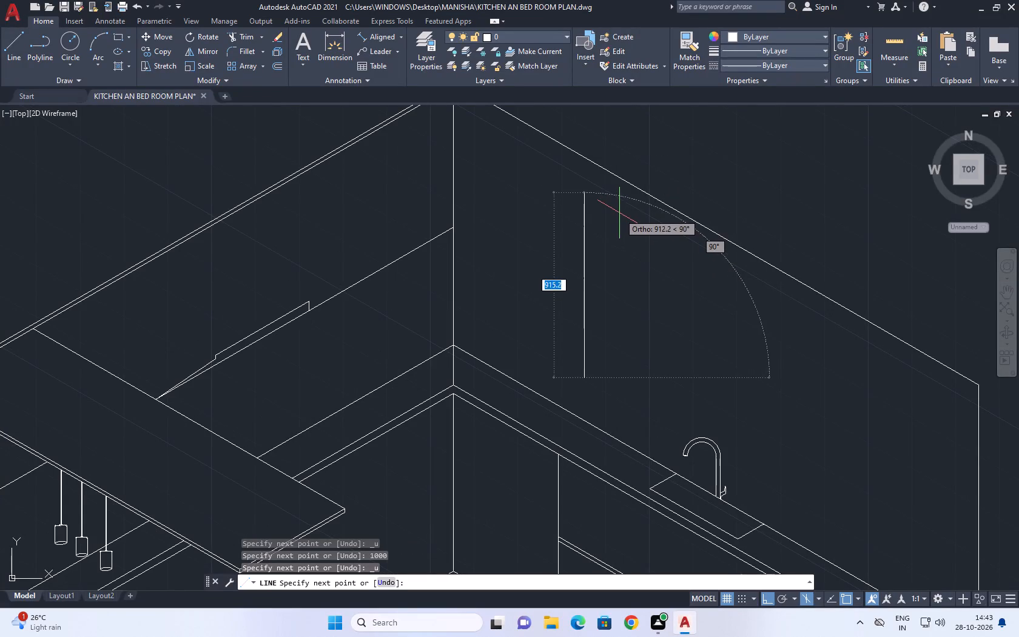
type("600")
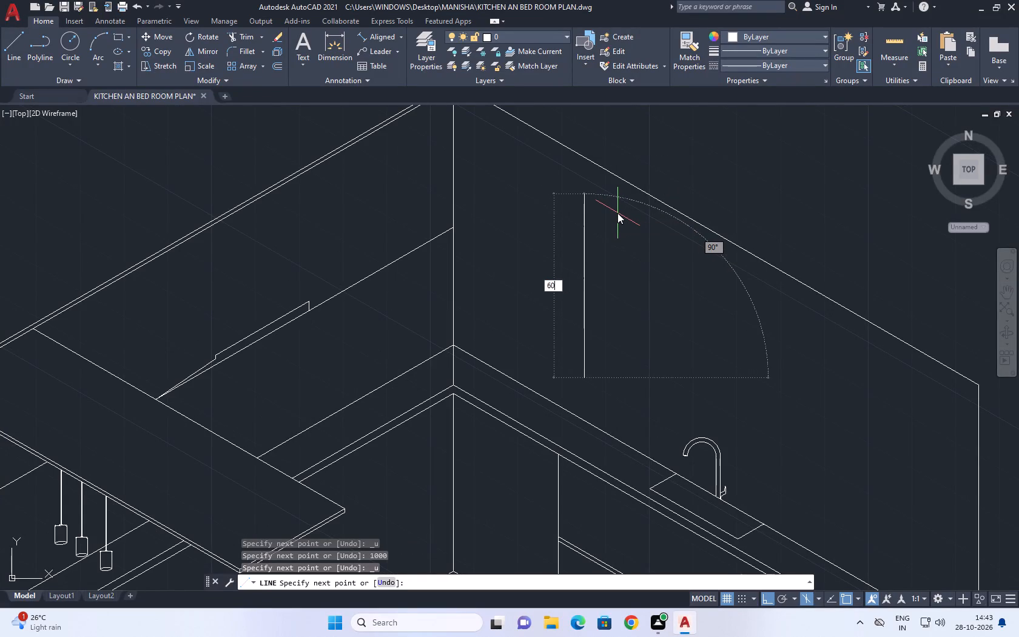
key("Return")
Continue the outline 1200 units along the wall's slope and 600 units down, and join it back to its starting point.
middle_click_drag(820, 399, 779, 357)
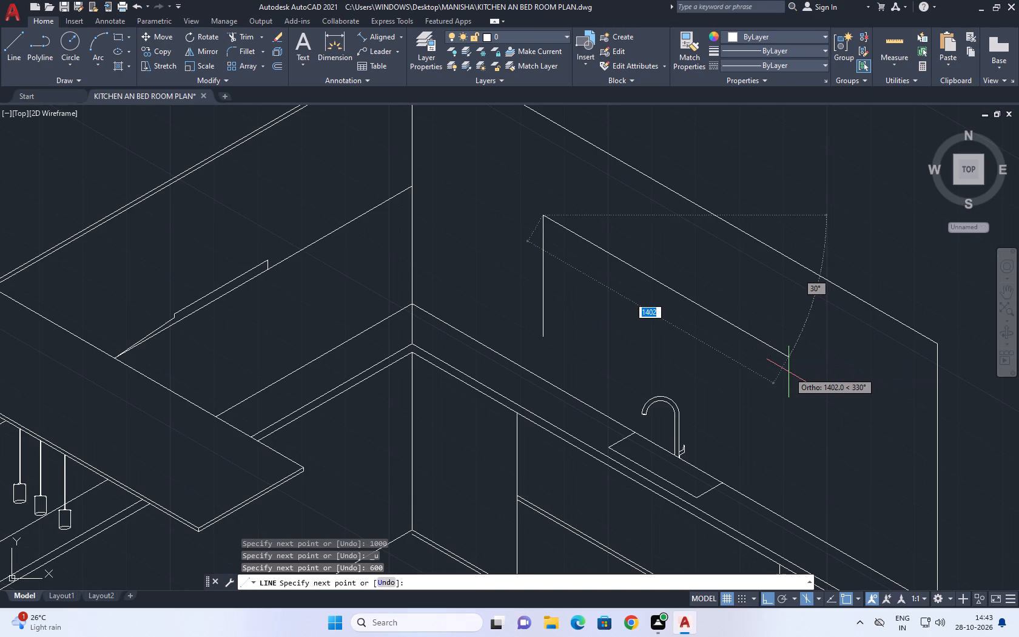
type("1200")
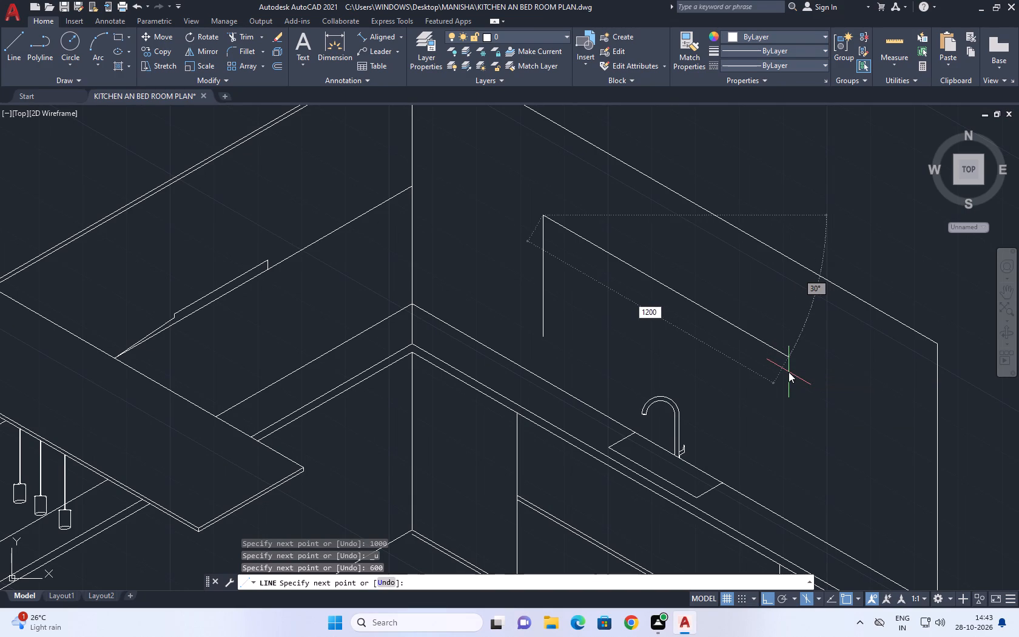
key("Return")
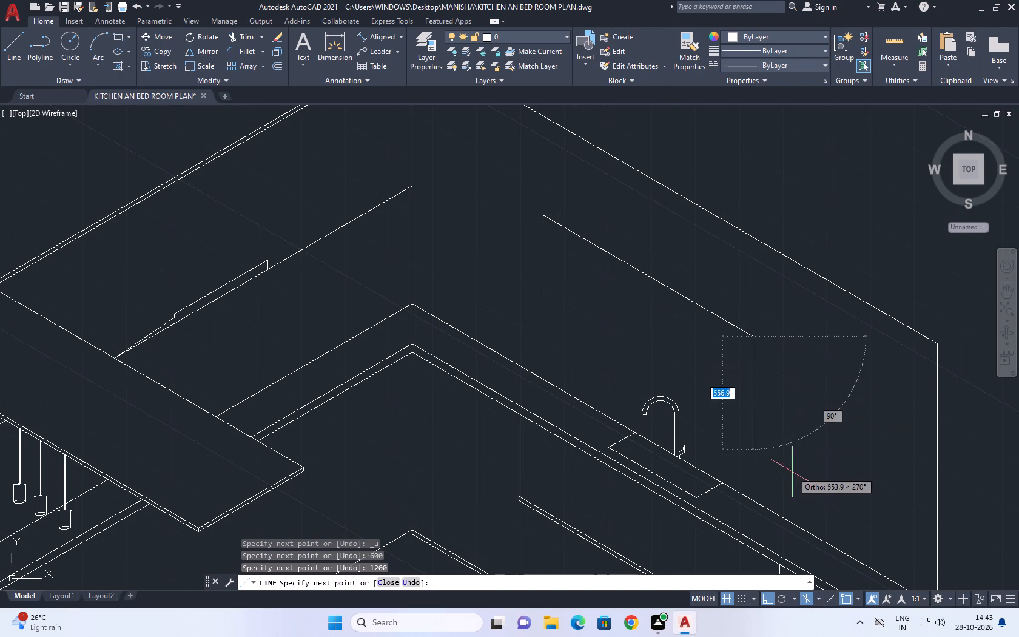
middle_click_drag(774, 458, 761, 384)
type("600")
key("Return")
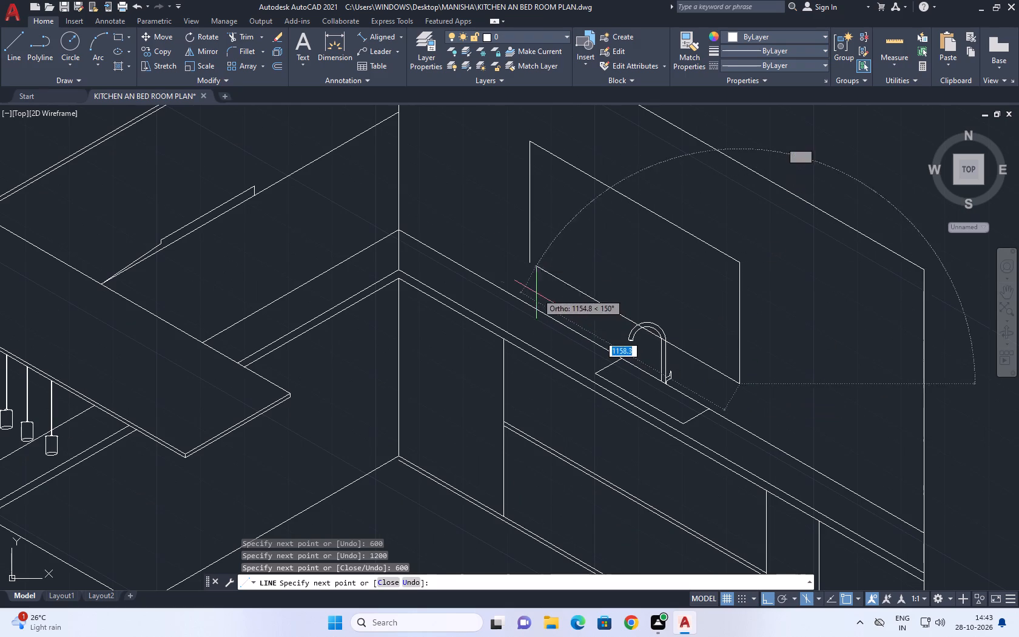
left_click(530, 260)
right_click_drag(573, 257, 565, 249)
left_click(612, 275)
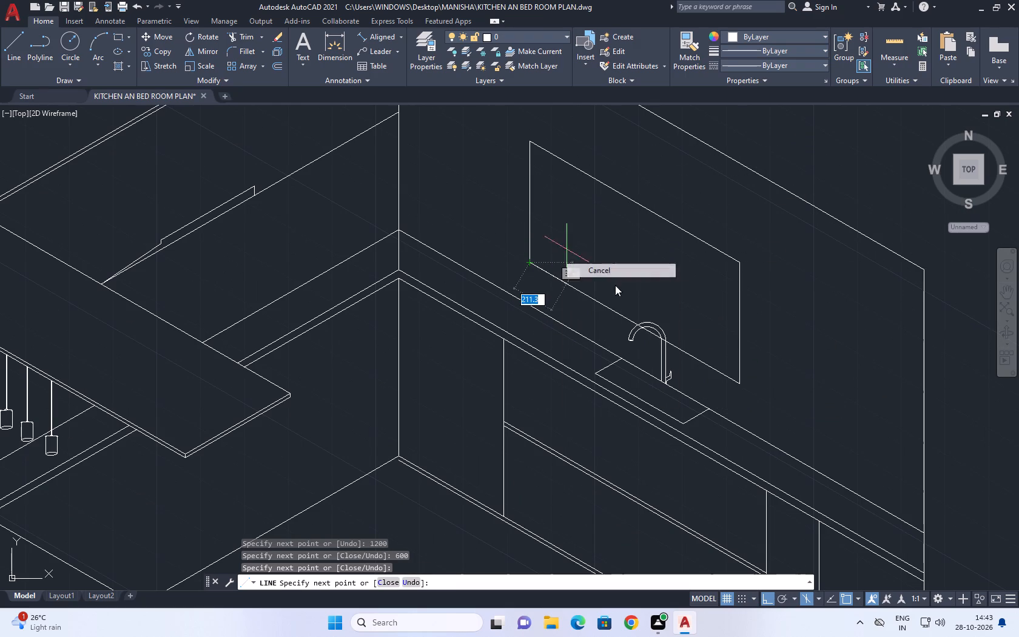
Move all four lines of the wall outline a short distance straight up the wall.
scroll(759, 351, "up", 2)
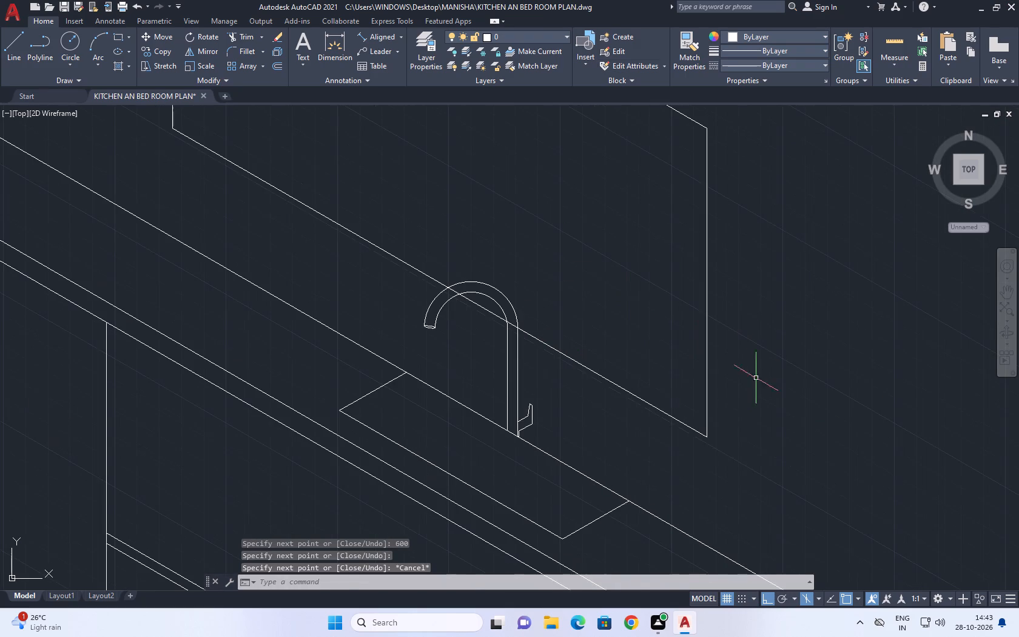
left_click_drag(730, 475, 710, 456)
left_click(678, 395)
scroll(687, 401, "down", 3)
middle_click_drag(642, 309, 656, 336)
scroll(592, 306, "up", 2)
left_click(589, 261)
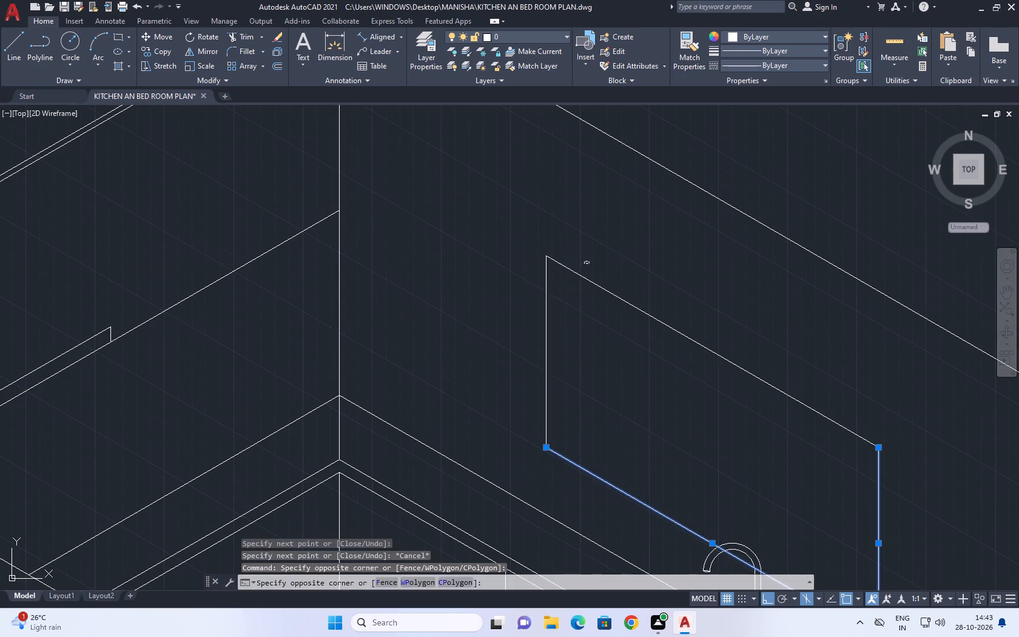
left_click(526, 291)
left_click(162, 30)
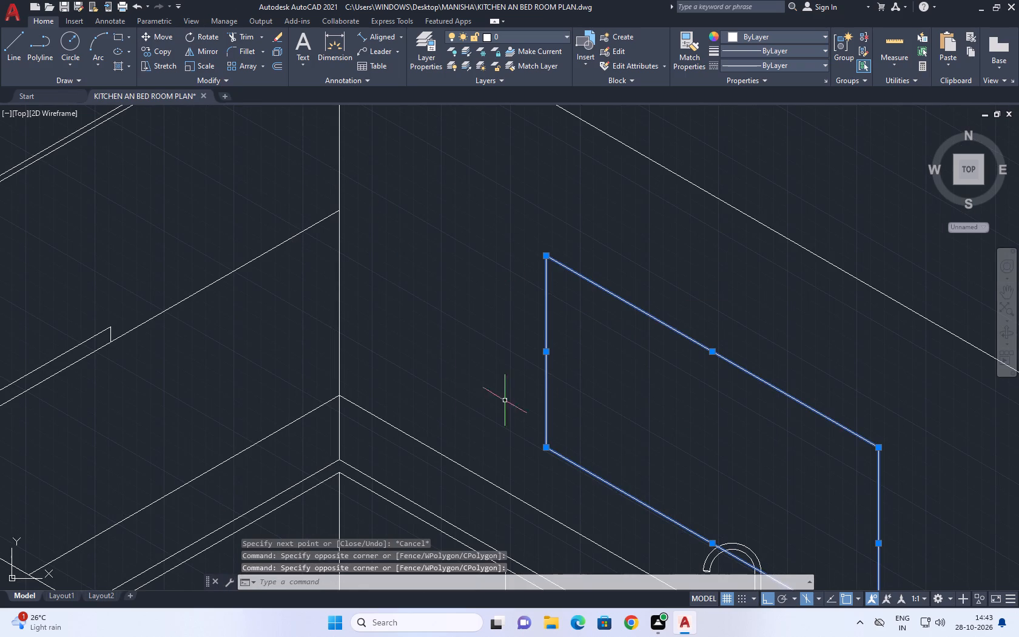
left_click(154, 39)
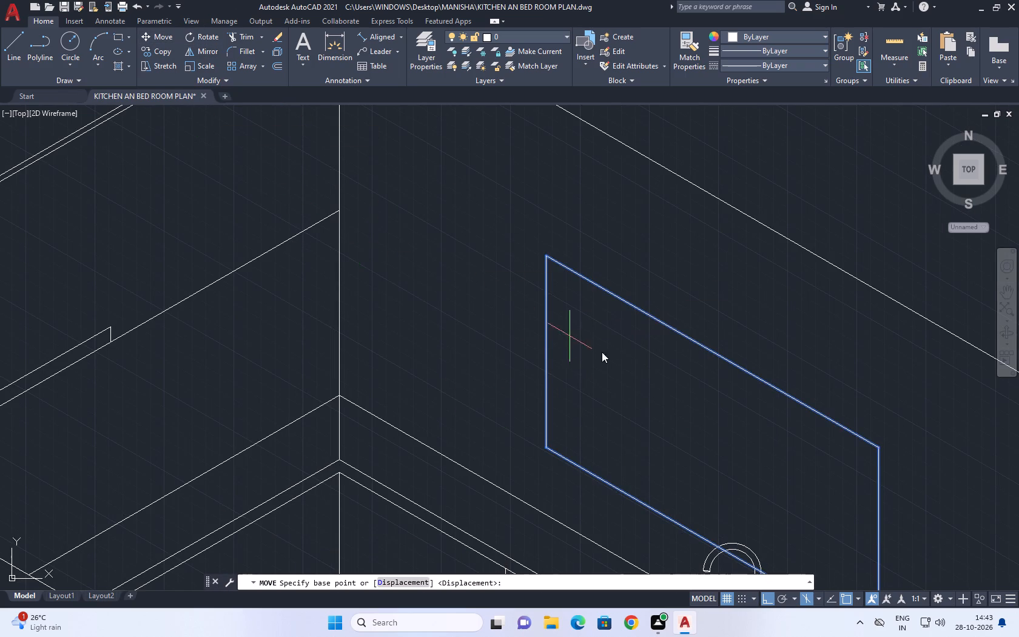
scroll(710, 416, "down", 3)
left_click(722, 423)
left_click(721, 411)
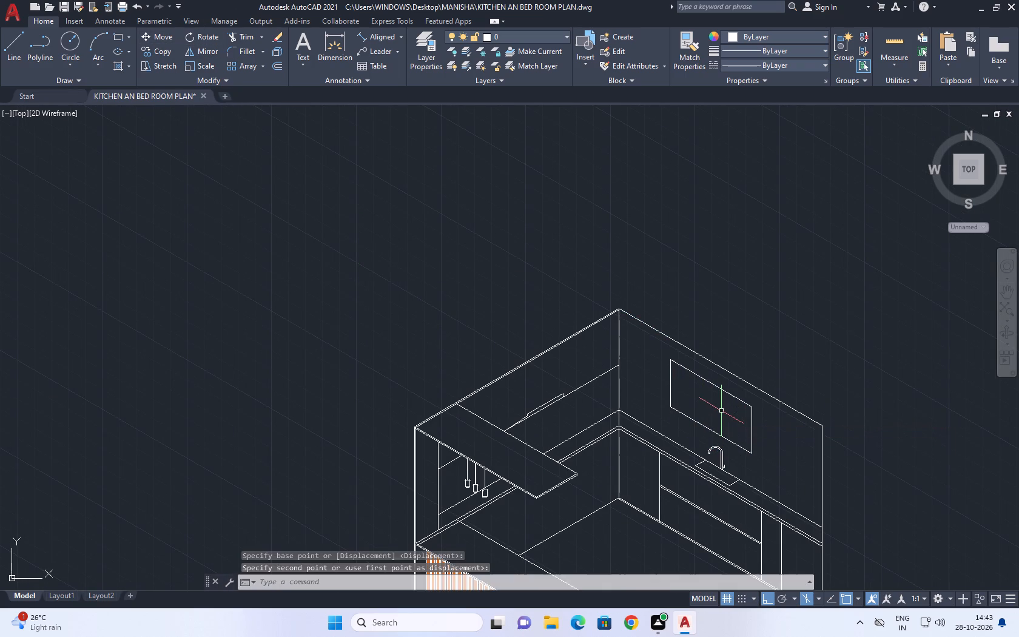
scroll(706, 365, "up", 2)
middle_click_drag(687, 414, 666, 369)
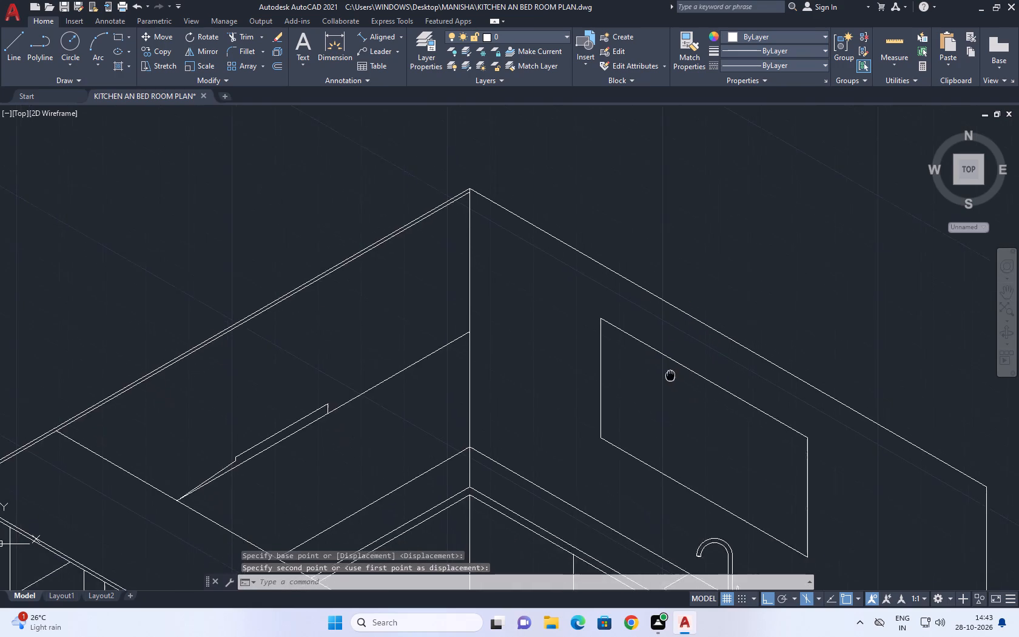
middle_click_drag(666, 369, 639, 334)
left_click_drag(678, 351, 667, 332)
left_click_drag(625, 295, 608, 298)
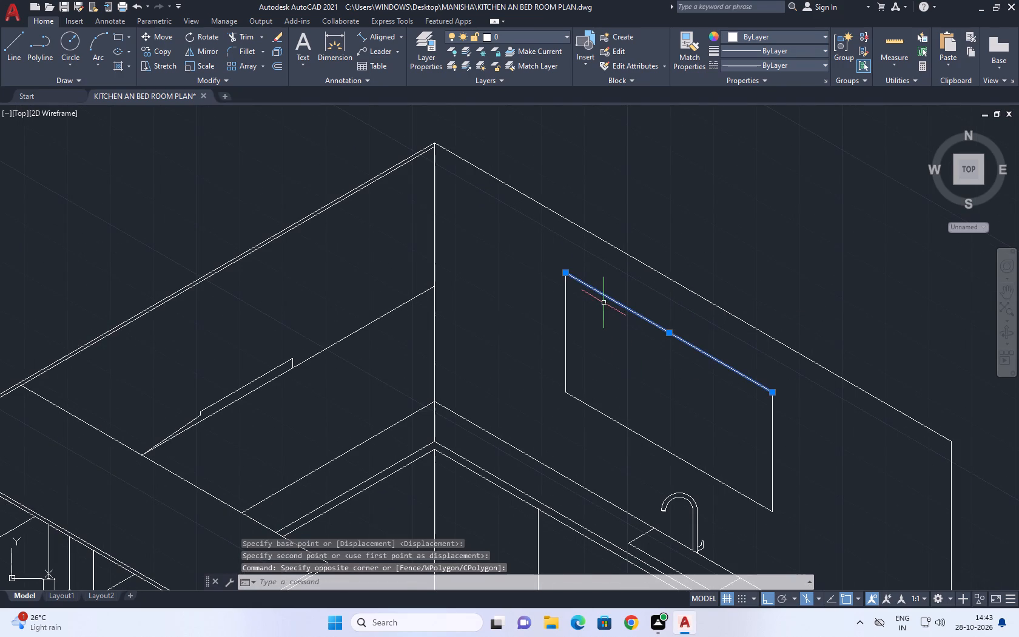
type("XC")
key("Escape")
Copy the wall outline's upper sloping edge 40 units straight down, after trying and undoing a 60-unit copy.
left_click(640, 306)
left_click(630, 317)
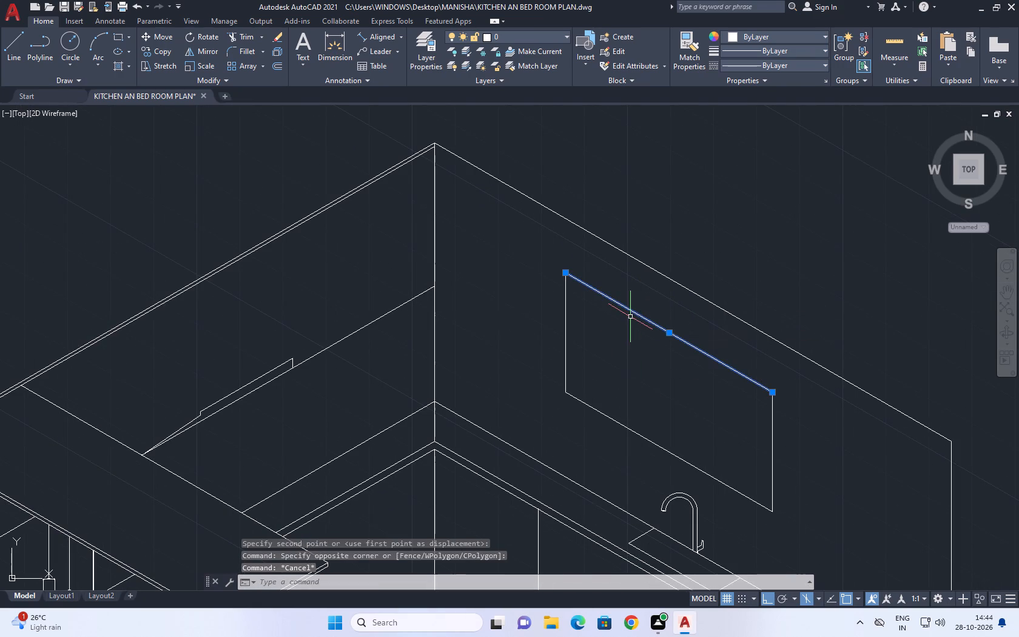
key("c")
type("O")
key("space")
left_click(672, 342)
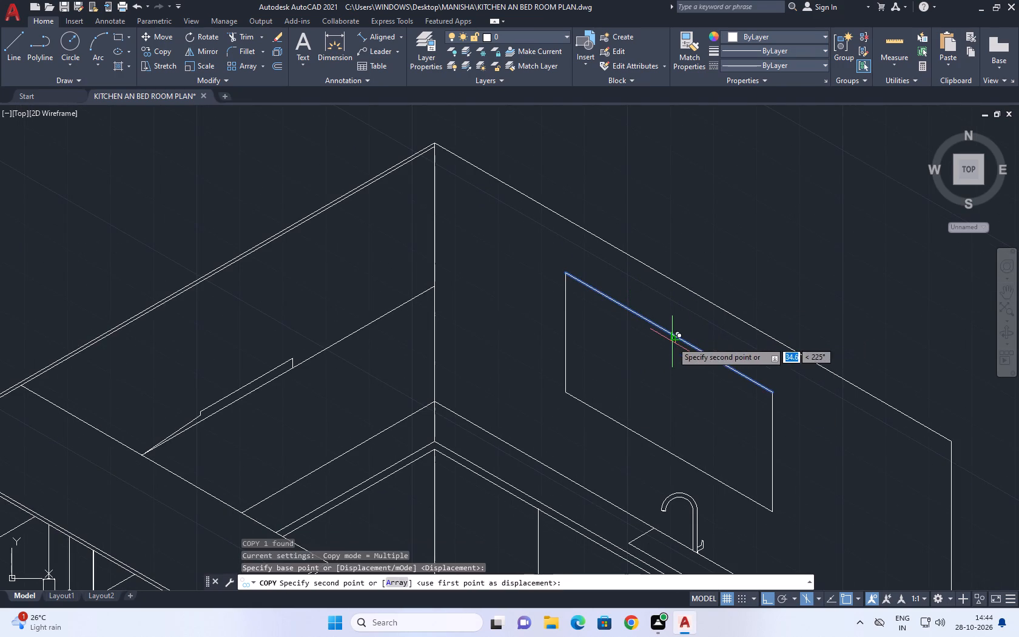
type("20")
key("BackSpace")
key("BackSpace")
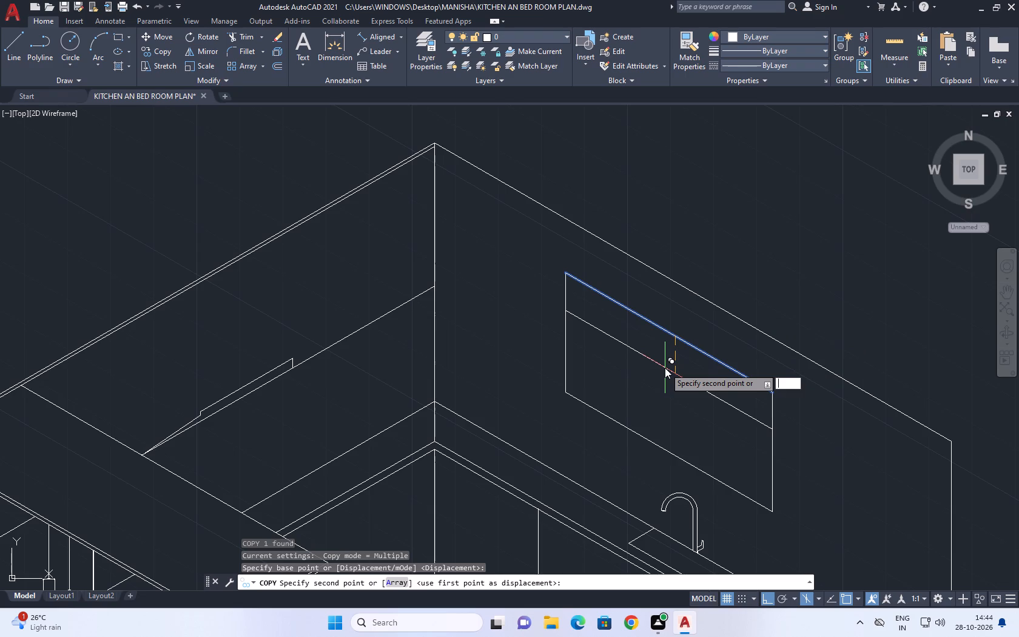
type("60")
key("Return")
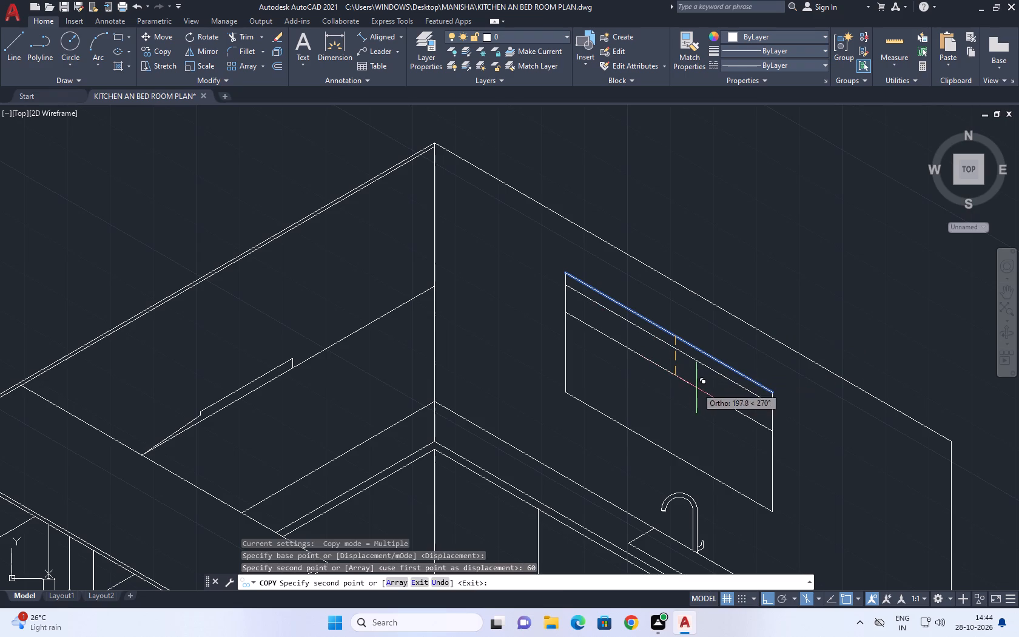
key("ctrl+z")
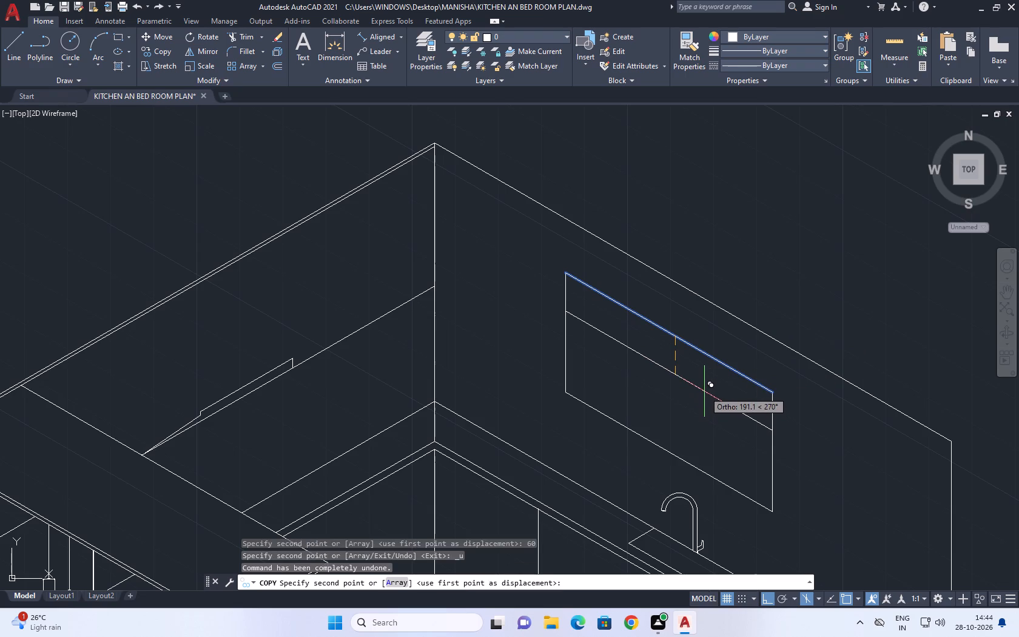
type("40")
key("Return")
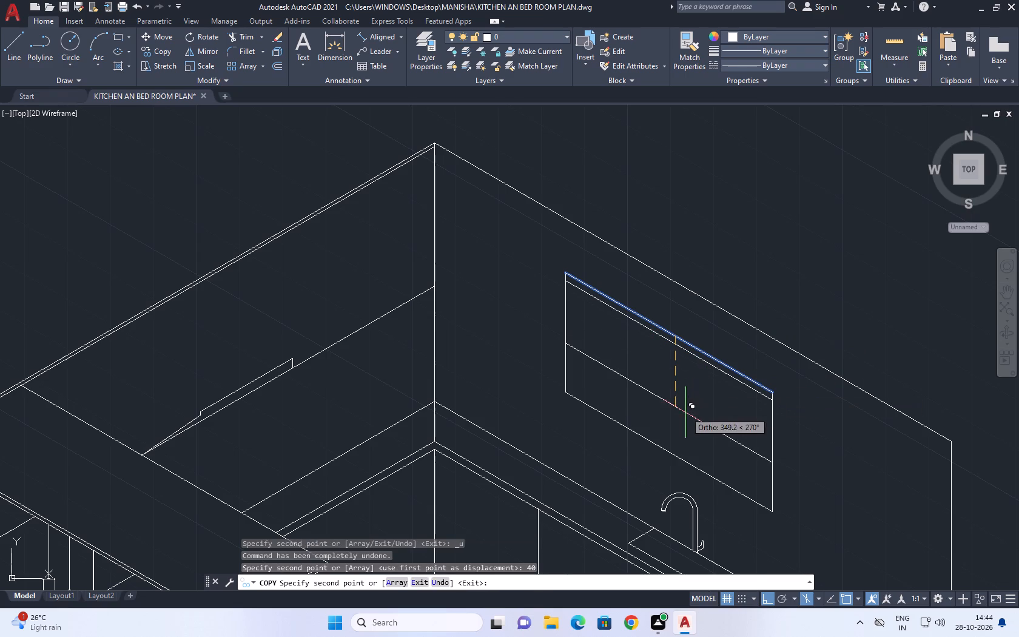
right_click(691, 431)
left_click(714, 448)
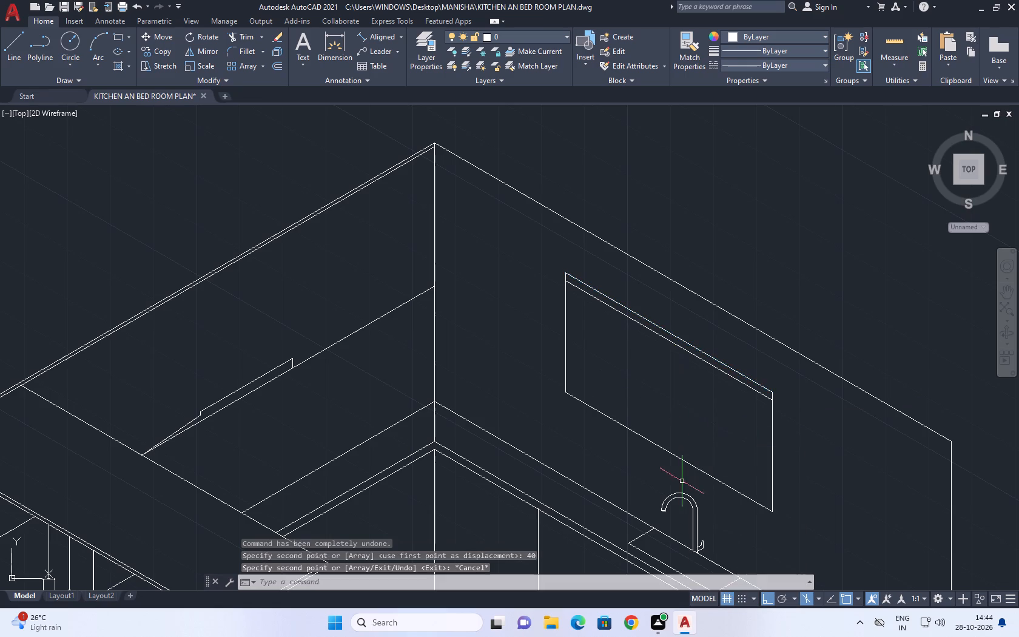
Copy the wall outline's lower sloping edge 40 units straight up.
middle_click_drag(674, 484, 651, 423)
left_click(694, 420)
middle_click_drag(469, 220, 473, 260)
left_click(163, 50)
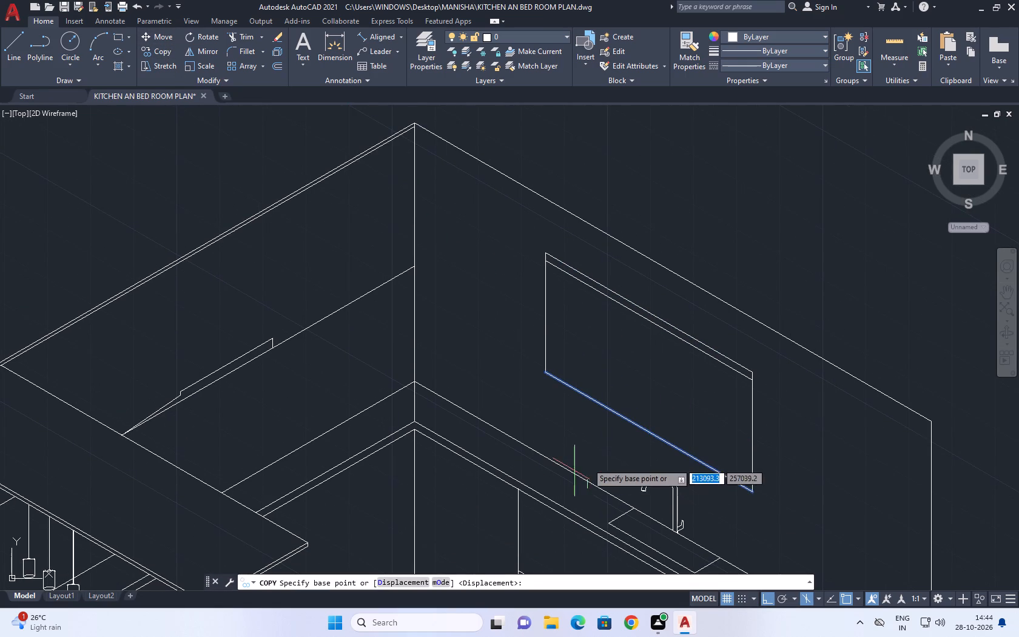
scroll(616, 425, "up", 2)
left_click(655, 414)
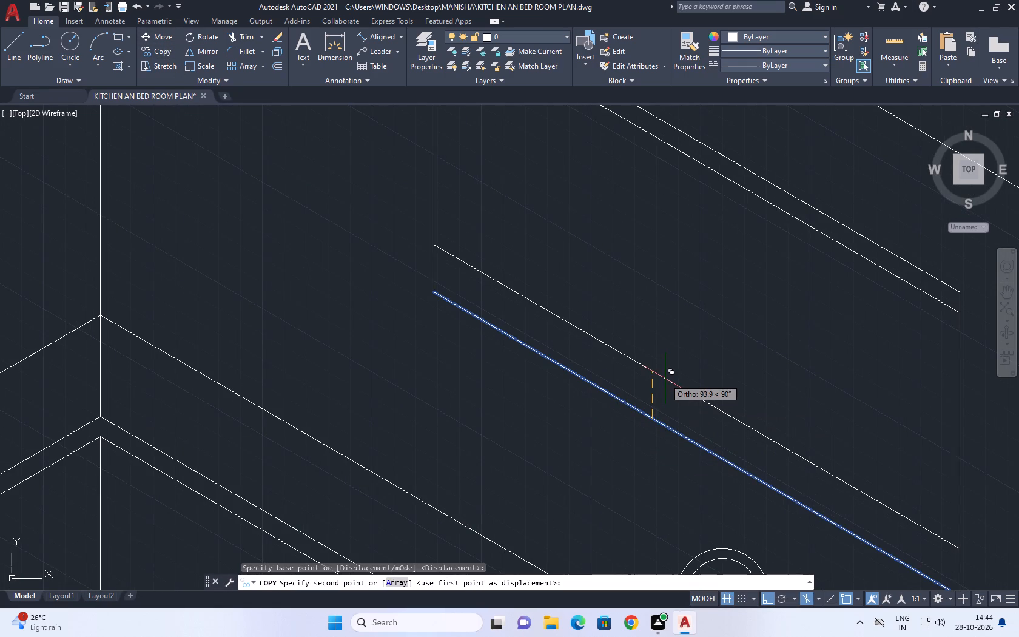
type("40")
key("Return")
right_click_drag(668, 379, 659, 369)
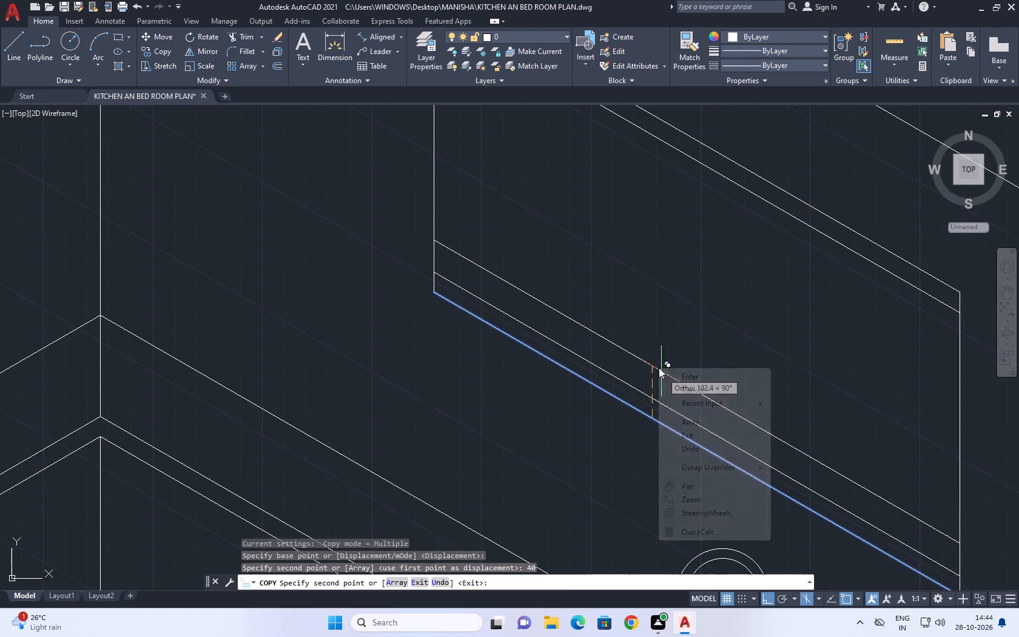
left_click(682, 392)
Copy the wall outline's vertical edge farthest from the room corner 40 units inward along the wall's slope.
middle_click_drag(717, 388, 543, 396)
left_click_drag(827, 409, 785, 405)
left_click(749, 393)
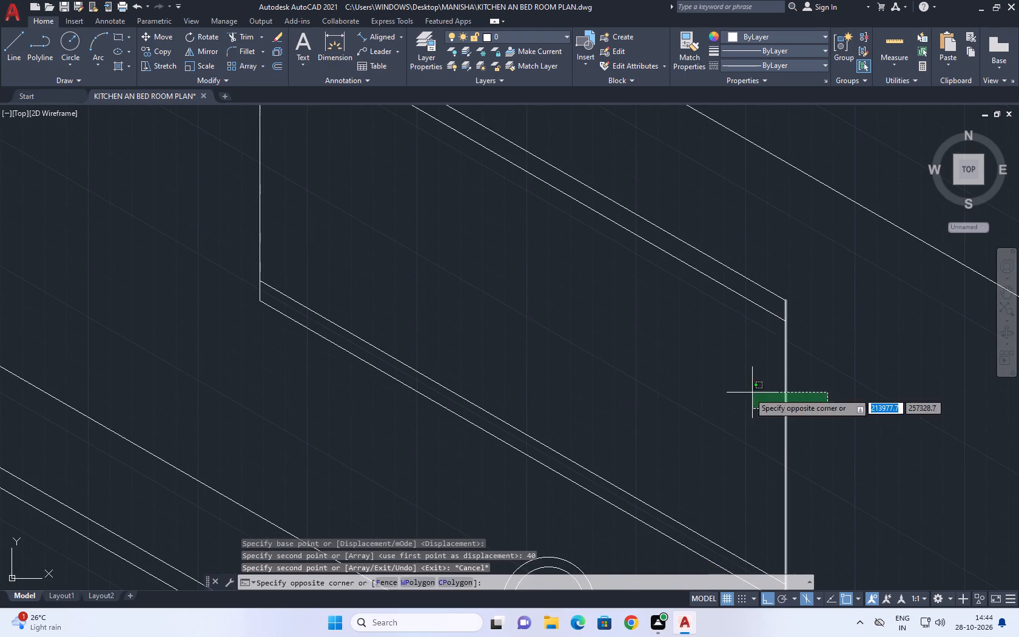
type("CO")
key("space")
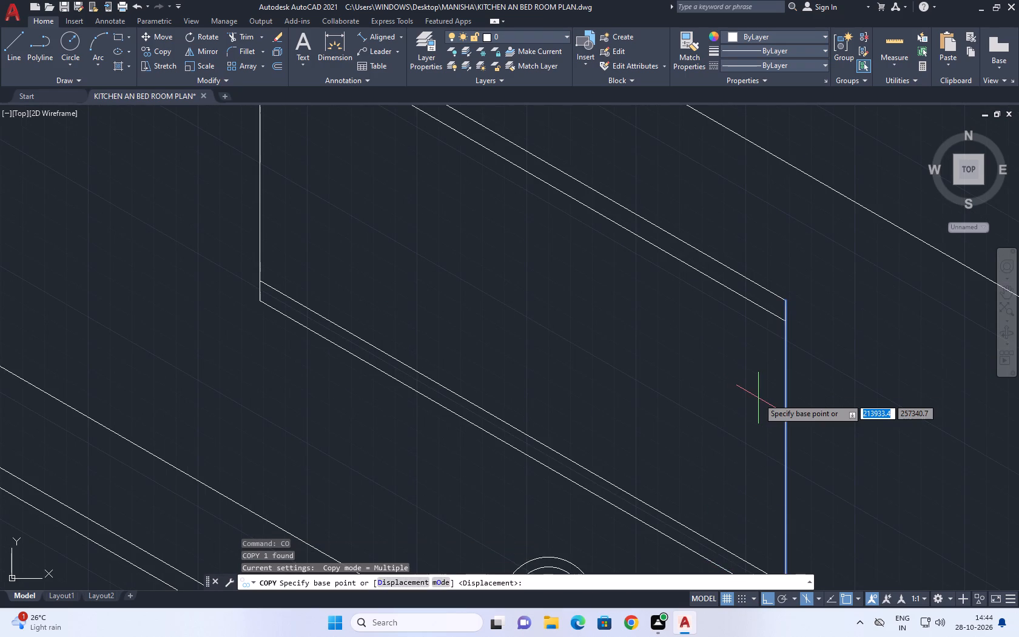
left_click(762, 399)
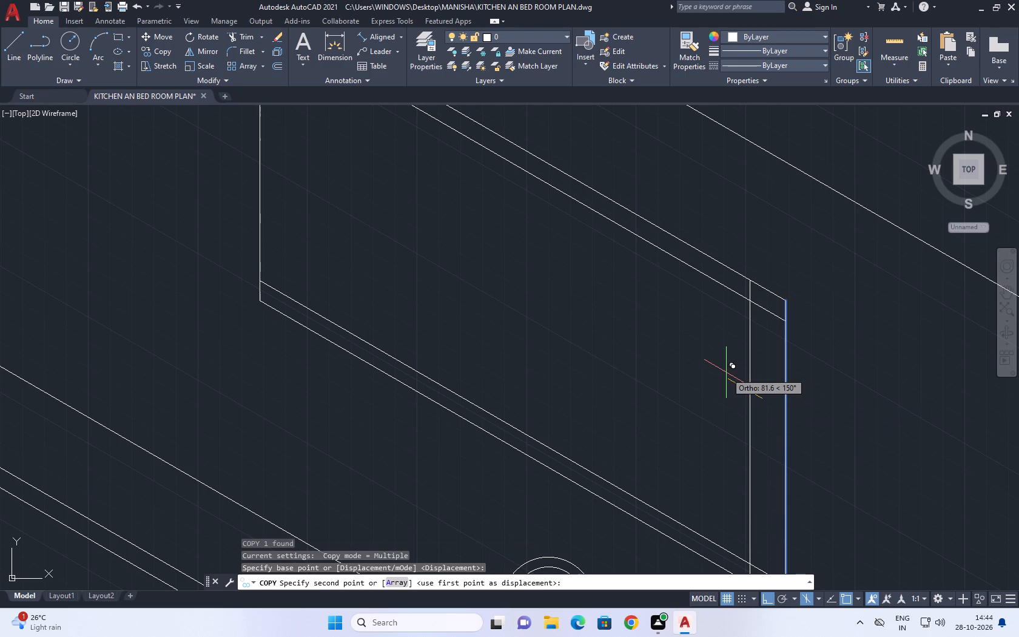
type("40")
key("Return")
scroll(573, 281, "up", 1)
middle_click_drag(572, 283, 778, 432)
right_click_drag(630, 342, 624, 337)
left_click(668, 360)
Copy the outline's vertical edge nearest the room corner 40 units inward along the wall's slope.
scroll(576, 319, "down", 4)
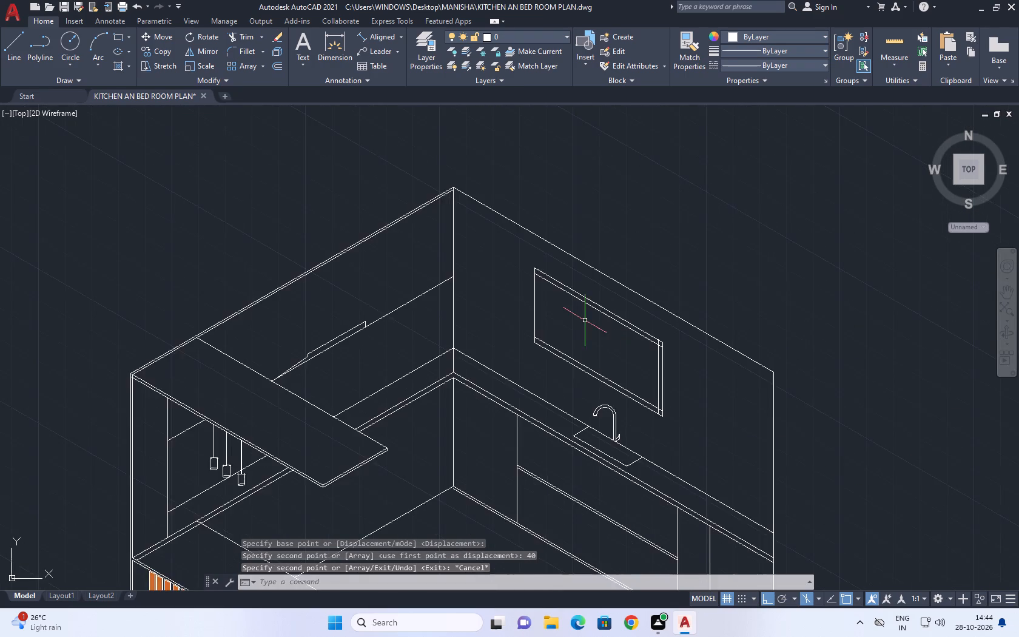
scroll(538, 292, "up", 1)
left_click(537, 295)
left_click(532, 296)
left_click(154, 53)
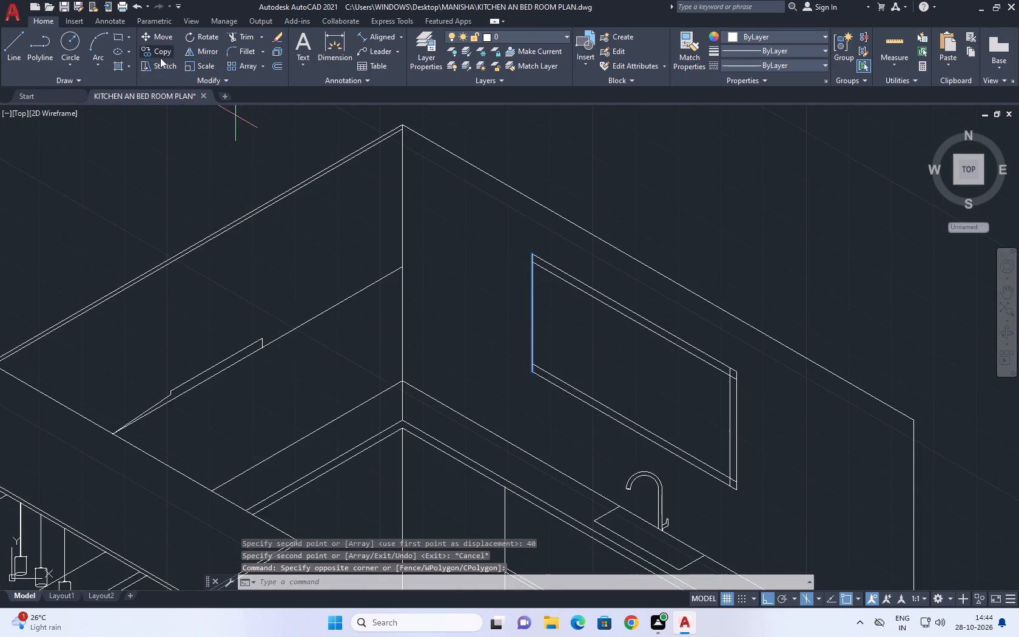
scroll(508, 323, "up", 1)
left_click(569, 331)
type("40")
key("Return")
right_click(604, 338)
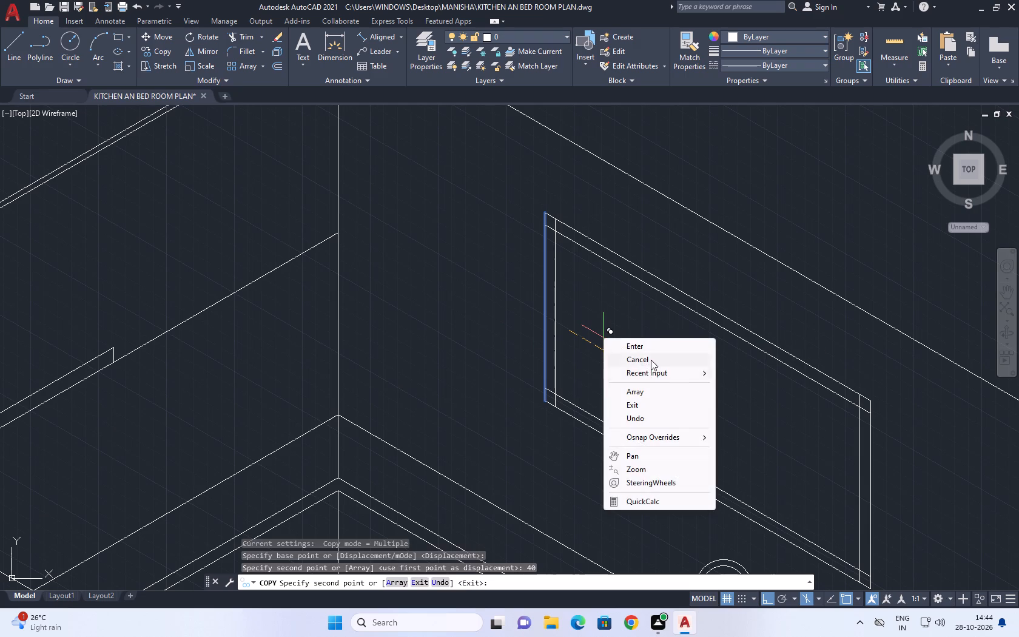
left_click(651, 360)
Trim the overlapping inner frame line ends at the two upper corners of the wall outline.
left_click(250, 36)
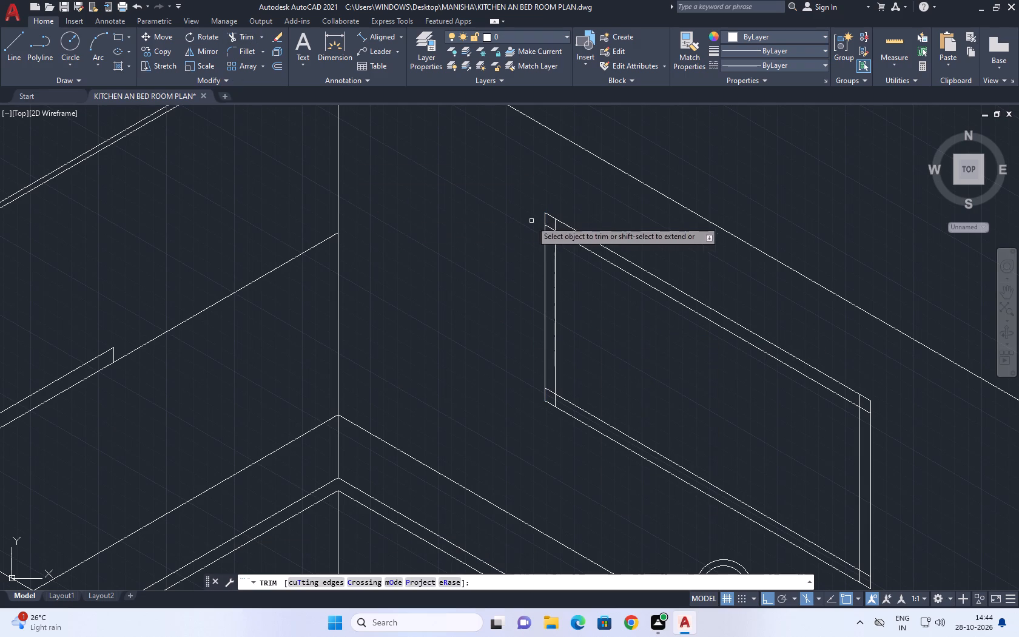
scroll(543, 217, "up", 5)
left_click(634, 255)
left_click(551, 319)
scroll(507, 304, "down", 6)
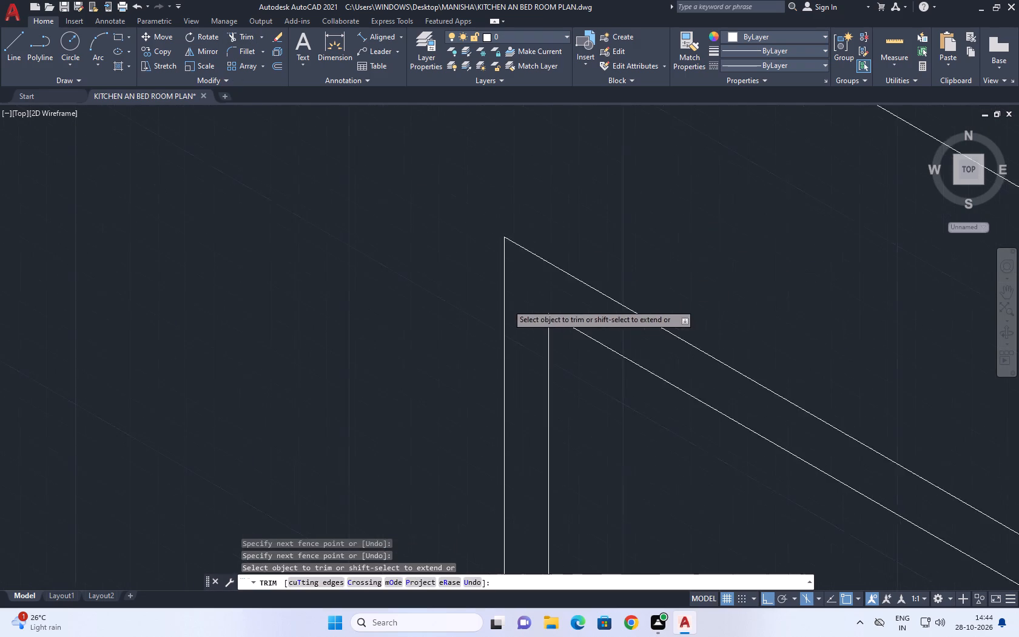
scroll(505, 304, "down", 2)
scroll(612, 388, "up", 5)
scroll(640, 183, "up", 3)
left_click(637, 166)
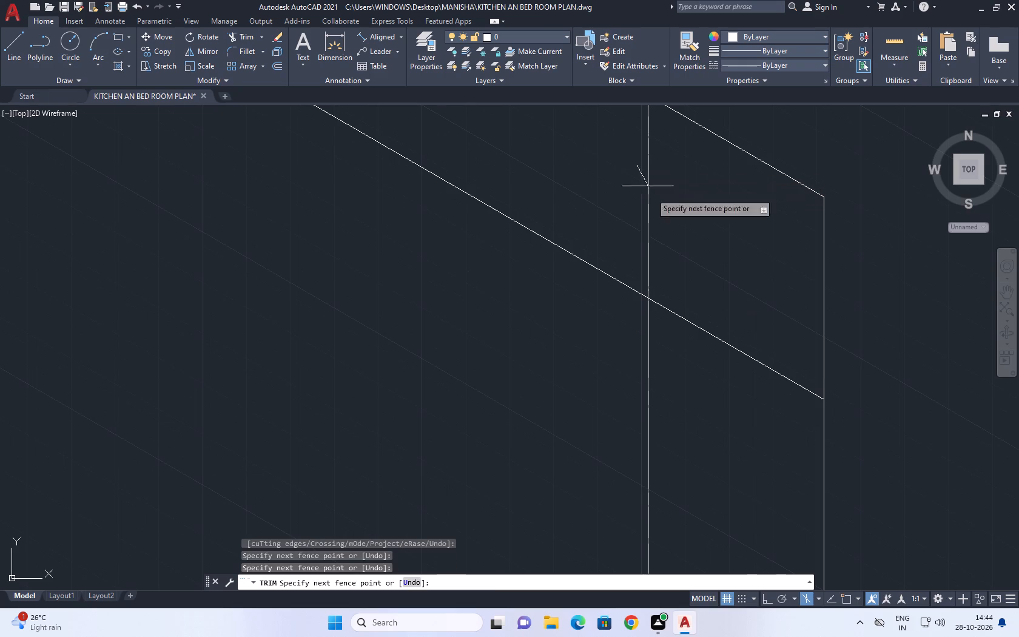
left_click(708, 351)
Trim the overlapping inner frame line ends at the two lower corners of the wall outline.
scroll(642, 265, "down", 14)
scroll(645, 286, "up", 9)
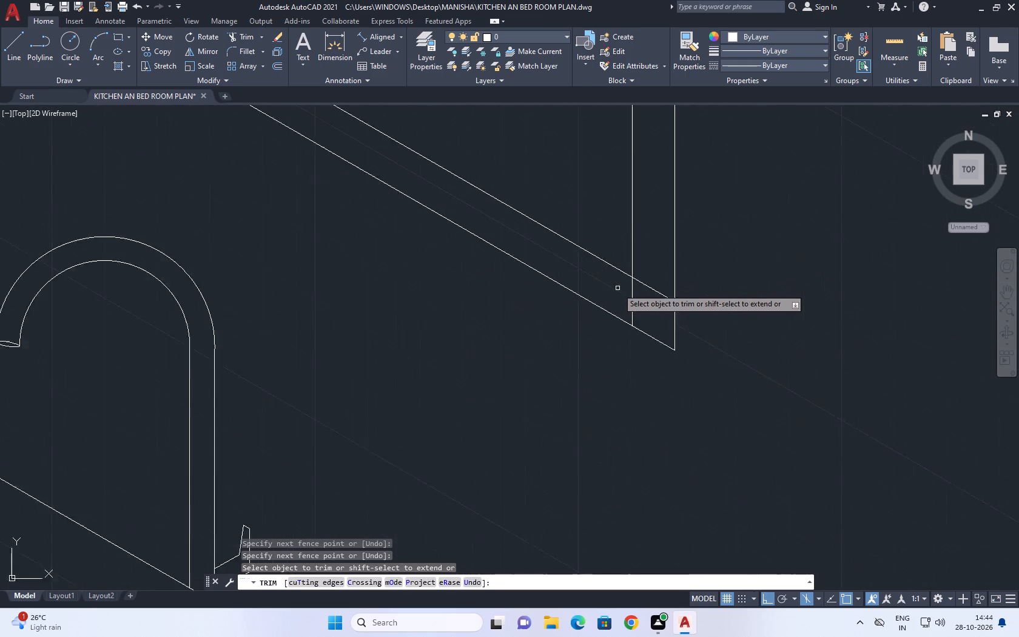
scroll(617, 288, "up", 3)
left_click(640, 328)
left_click(728, 255)
scroll(736, 329, "down", 13)
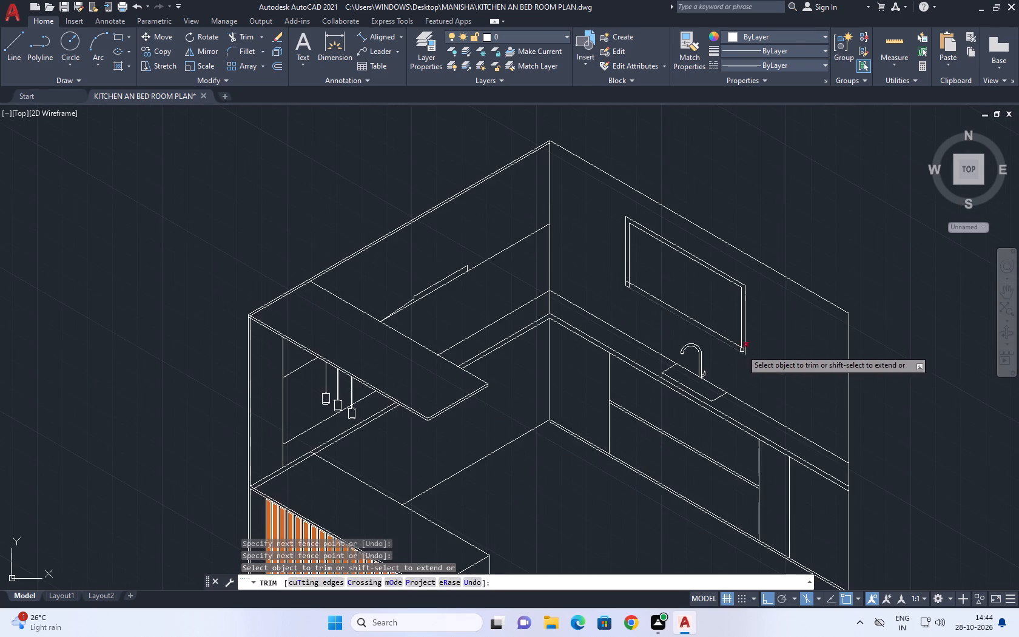
scroll(614, 283, "up", 4)
scroll(730, 294, "up", 4)
left_click(568, 379)
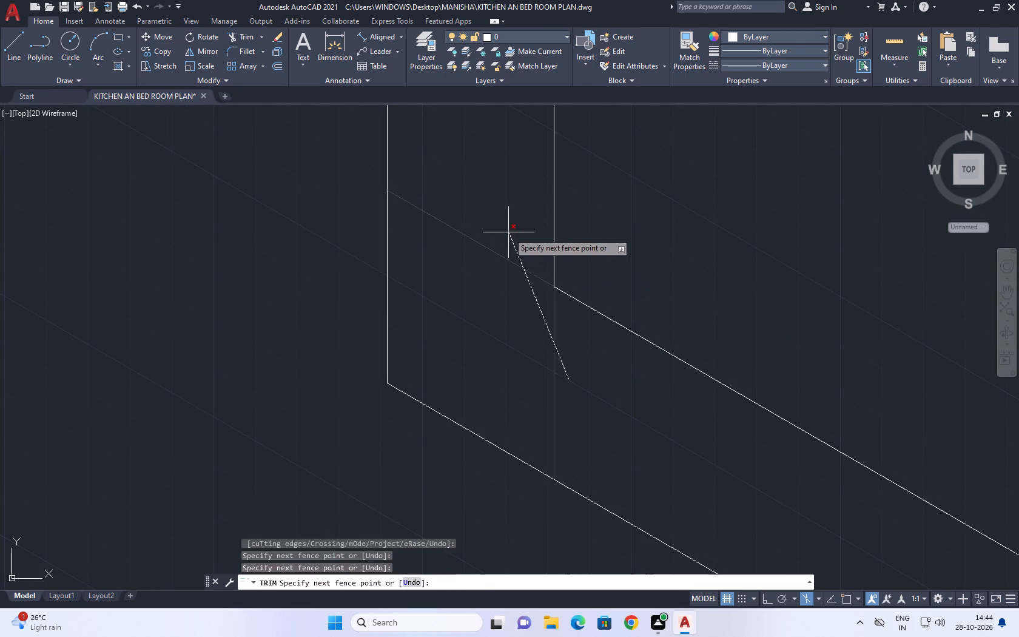
left_click(505, 228)
right_click(506, 232)
left_click_drag(539, 251, 542, 261)
scroll(470, 335, "down", 3)
left_click(560, 249)
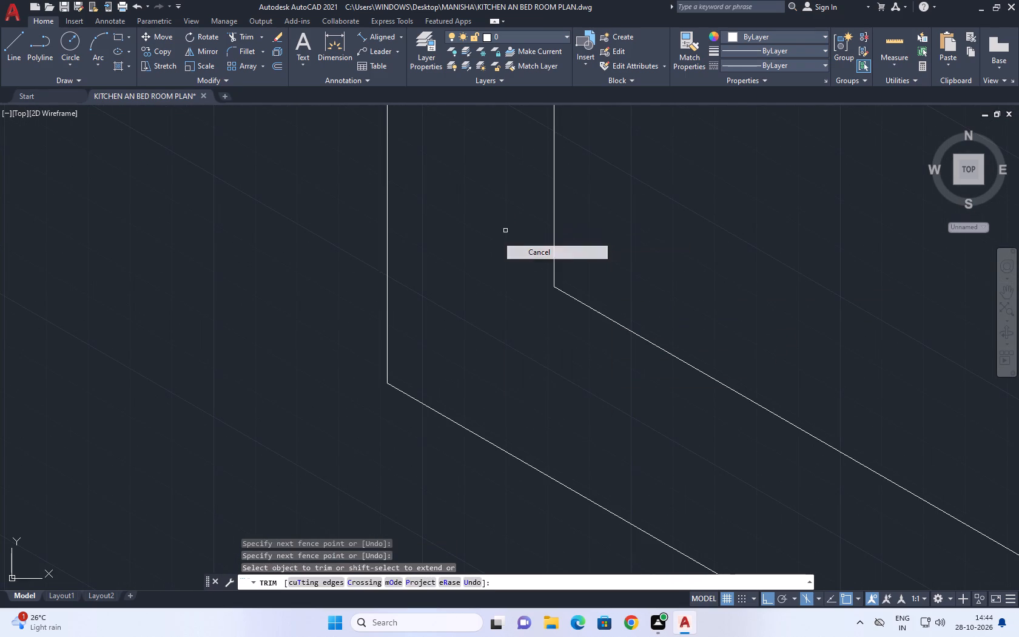
scroll(526, 280, "down", 9)
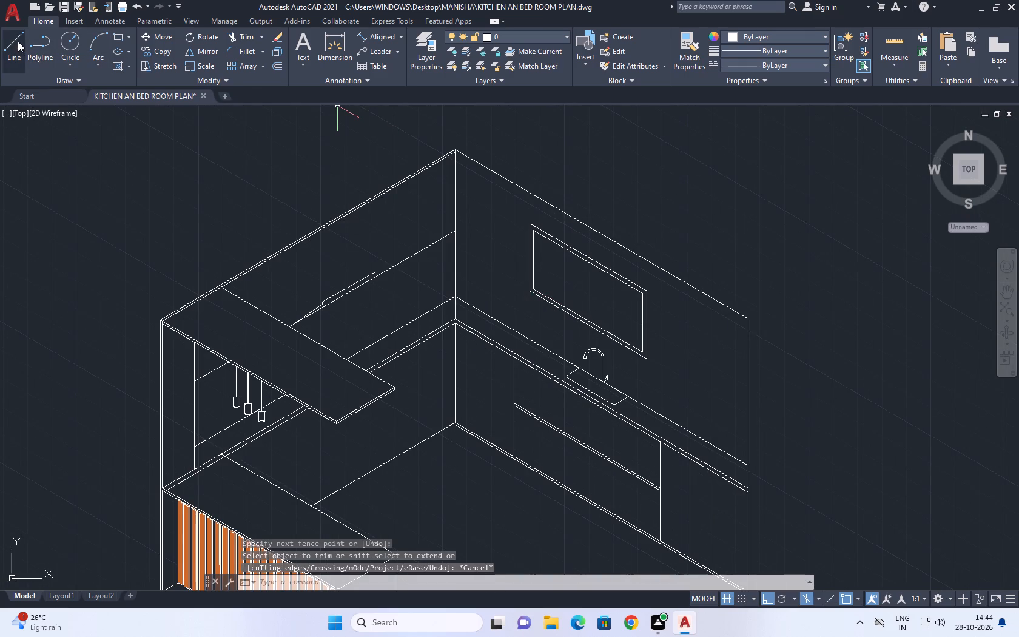
Draw a vertical dividing line from the middle of the frame's inner upper edge down to its inner lower edge.
left_click(16, 39)
scroll(622, 266, "up", 2)
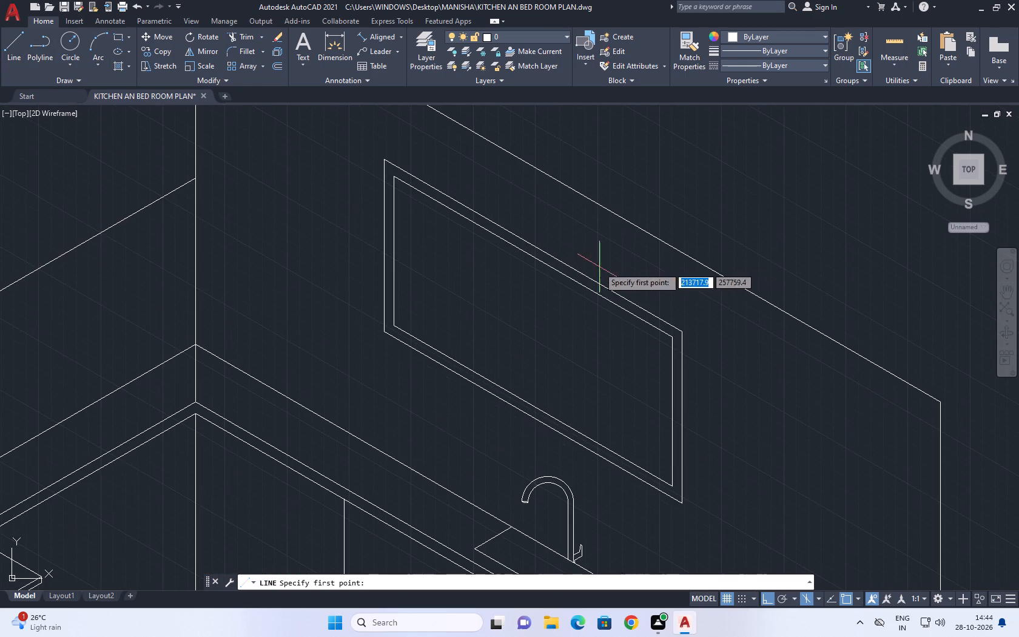
left_click(535, 259)
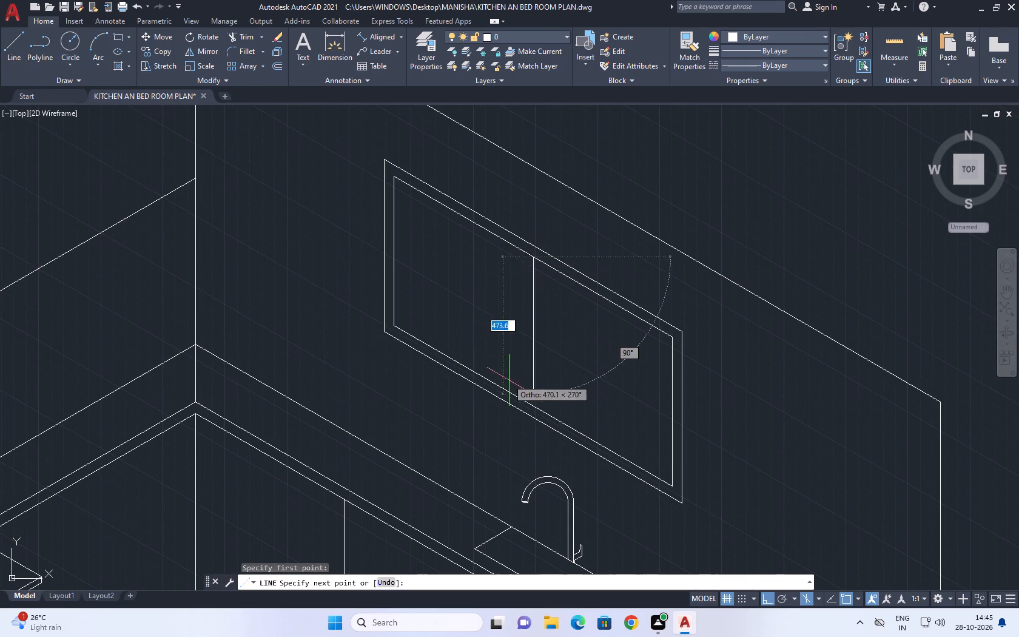
left_click(531, 406)
right_click(546, 368)
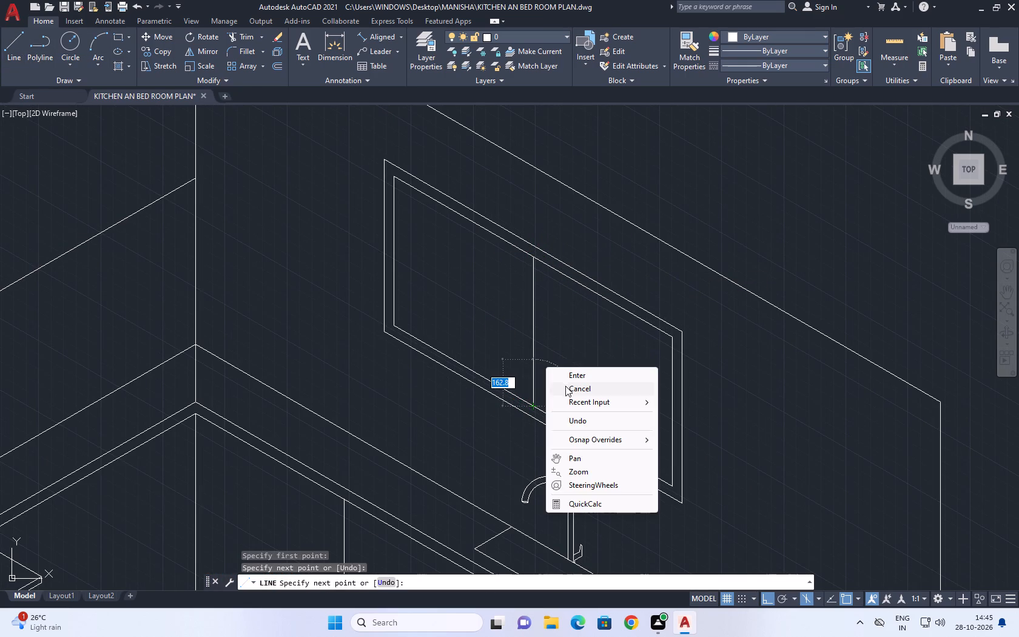
left_click(573, 389)
Move the whole framed window with its divider about 392 units along the wall's slope, away from the room corner.
scroll(647, 390, "down", 3)
middle_click_drag(634, 388, 640, 391)
scroll(648, 385, "up", 2)
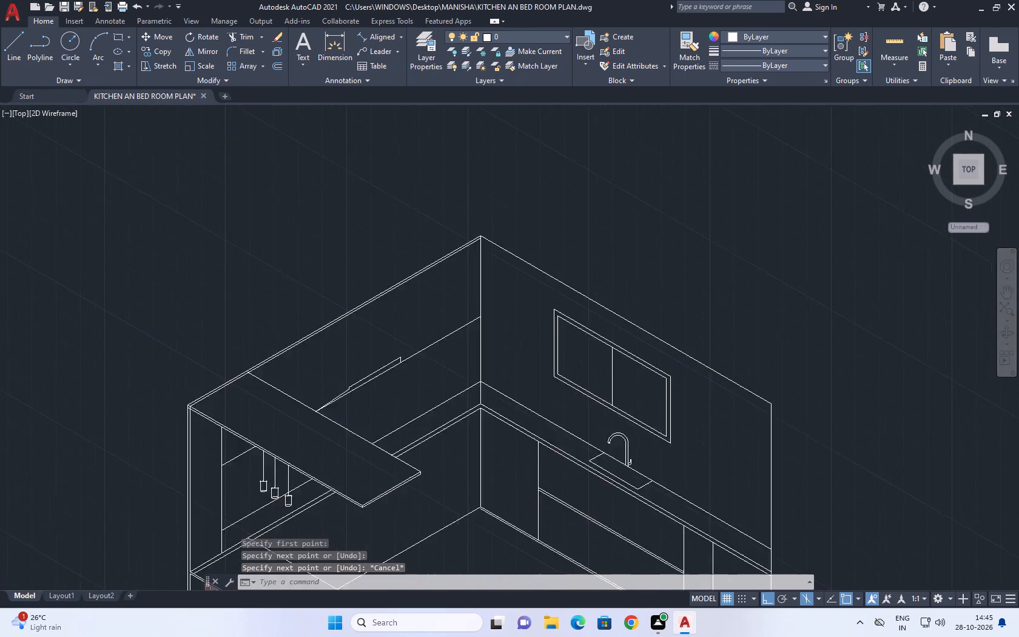
middle_click_drag(528, 368, 602, 416)
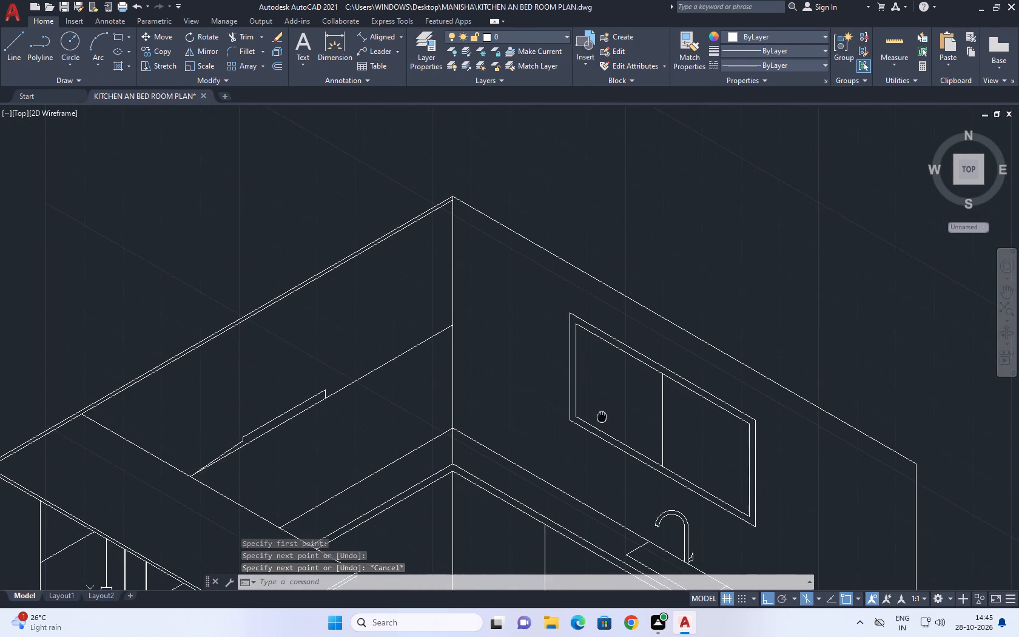
middle_click_drag(602, 416, 629, 425)
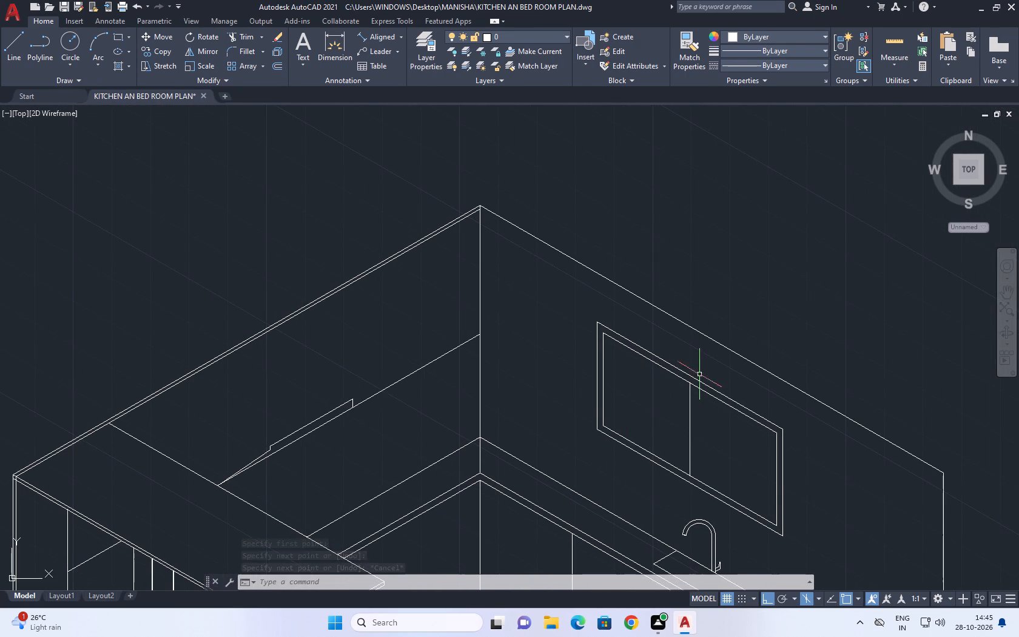
middle_click_drag(744, 518, 681, 357)
left_click_drag(766, 379, 756, 366)
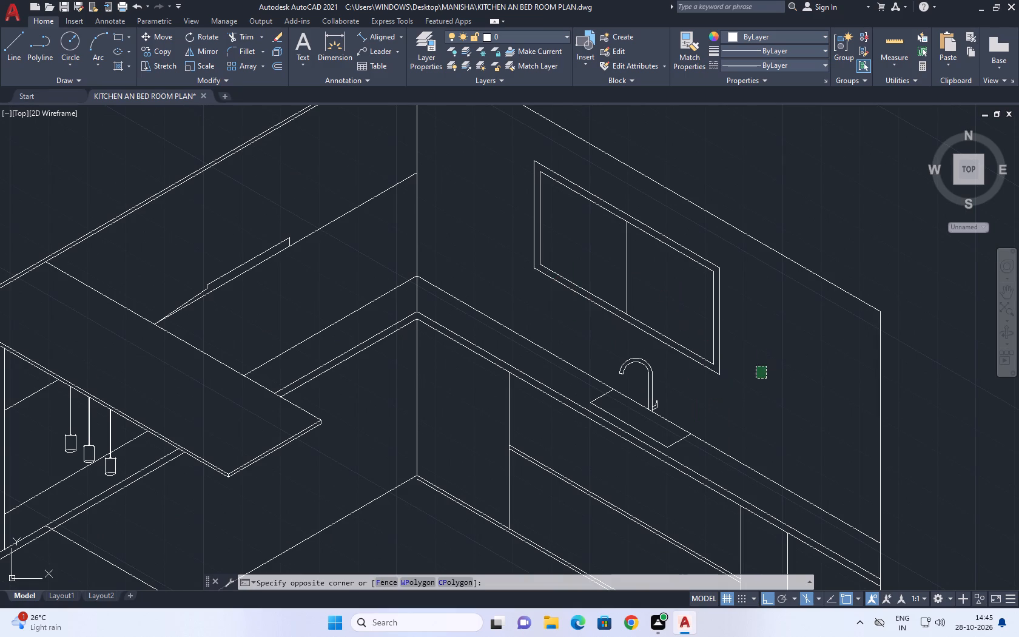
left_click(681, 253)
left_click(653, 267)
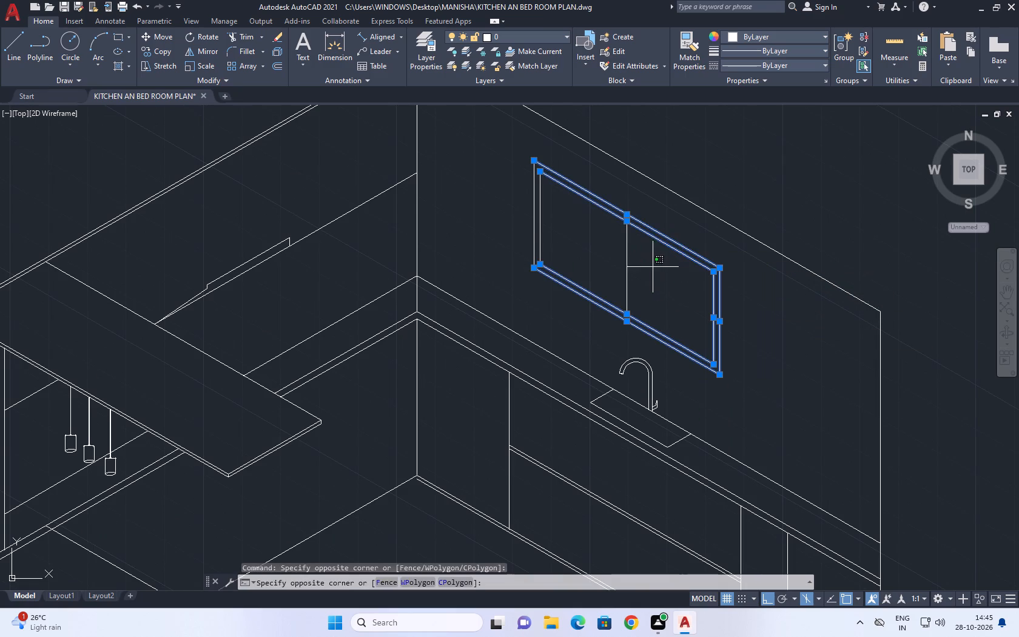
left_click(530, 220)
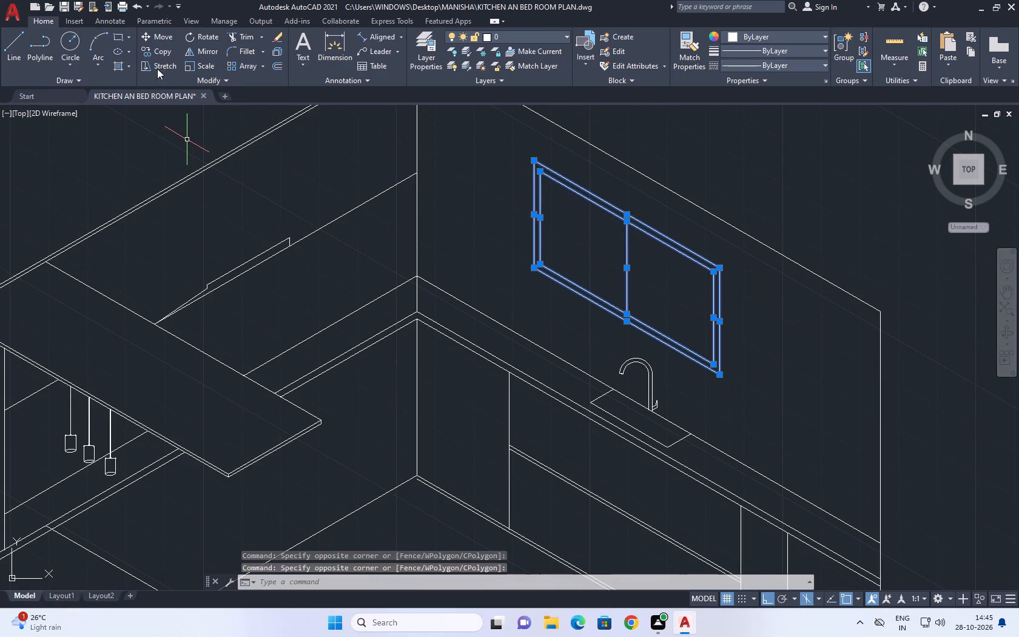
left_click(166, 40)
left_click(745, 385)
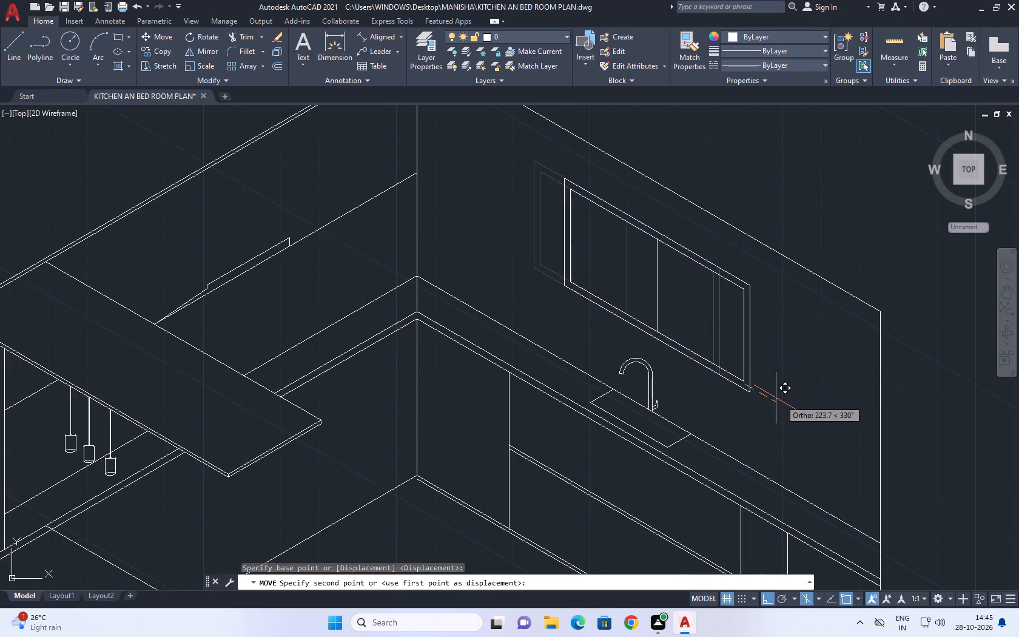
left_click(807, 419)
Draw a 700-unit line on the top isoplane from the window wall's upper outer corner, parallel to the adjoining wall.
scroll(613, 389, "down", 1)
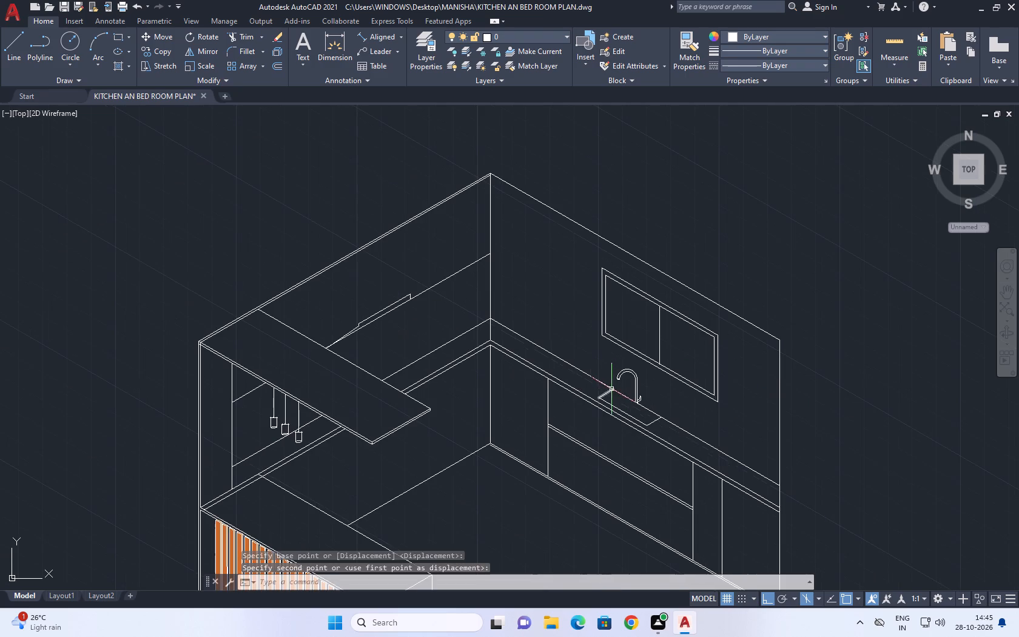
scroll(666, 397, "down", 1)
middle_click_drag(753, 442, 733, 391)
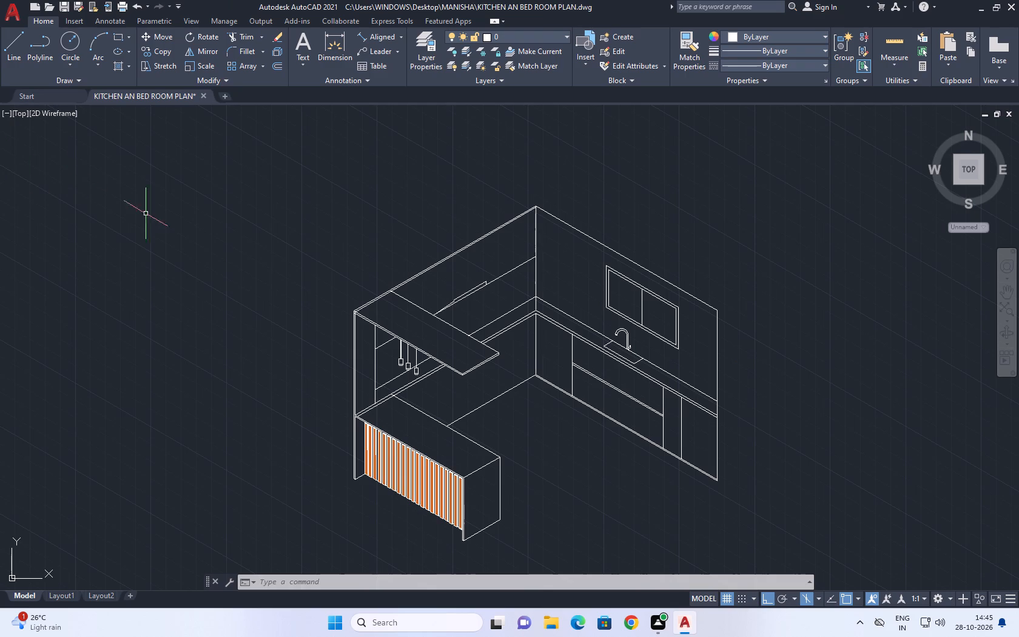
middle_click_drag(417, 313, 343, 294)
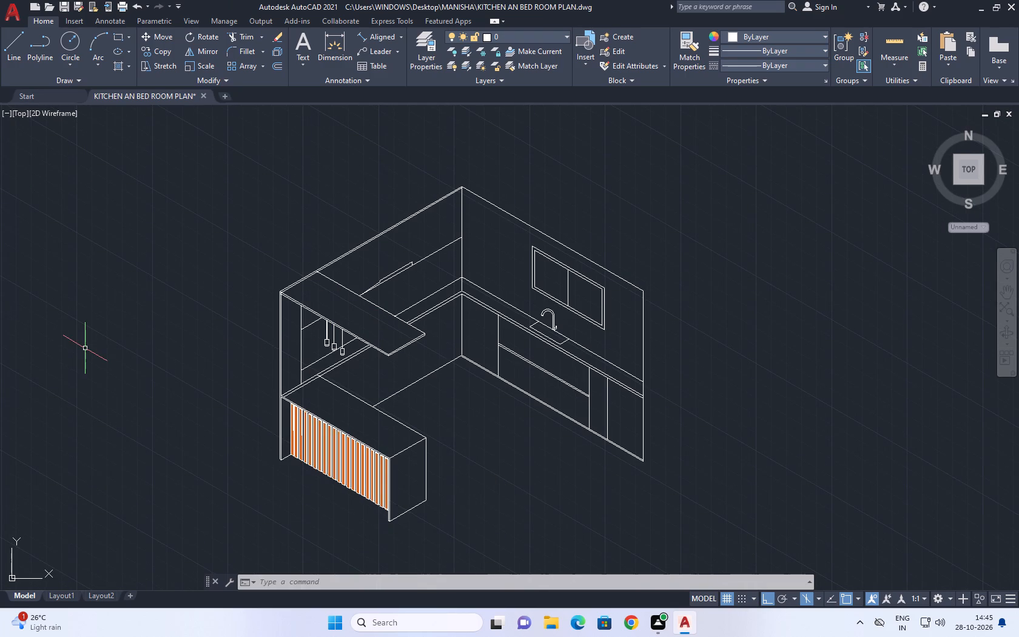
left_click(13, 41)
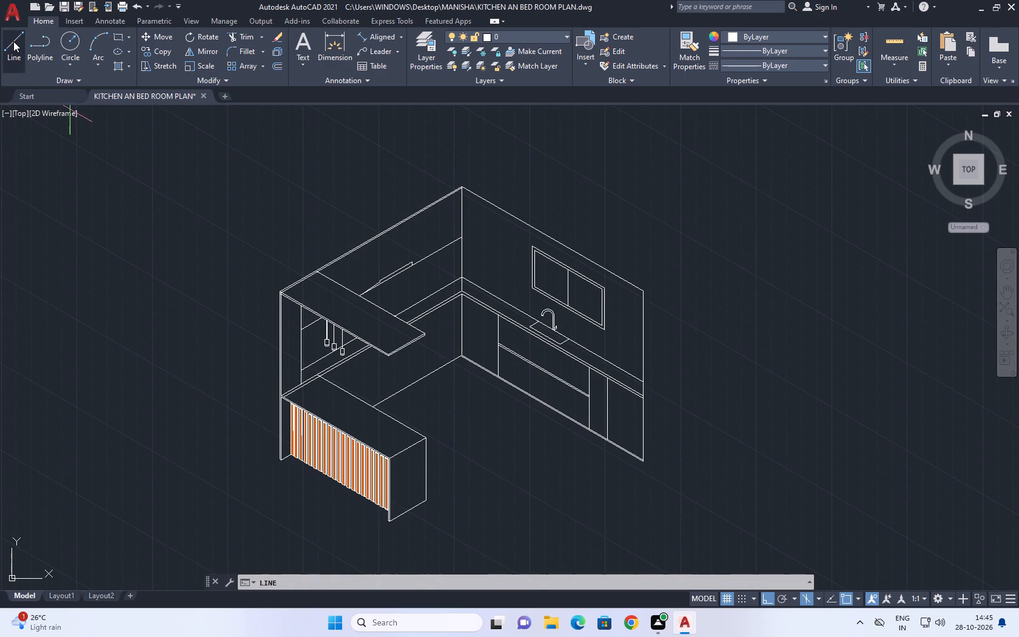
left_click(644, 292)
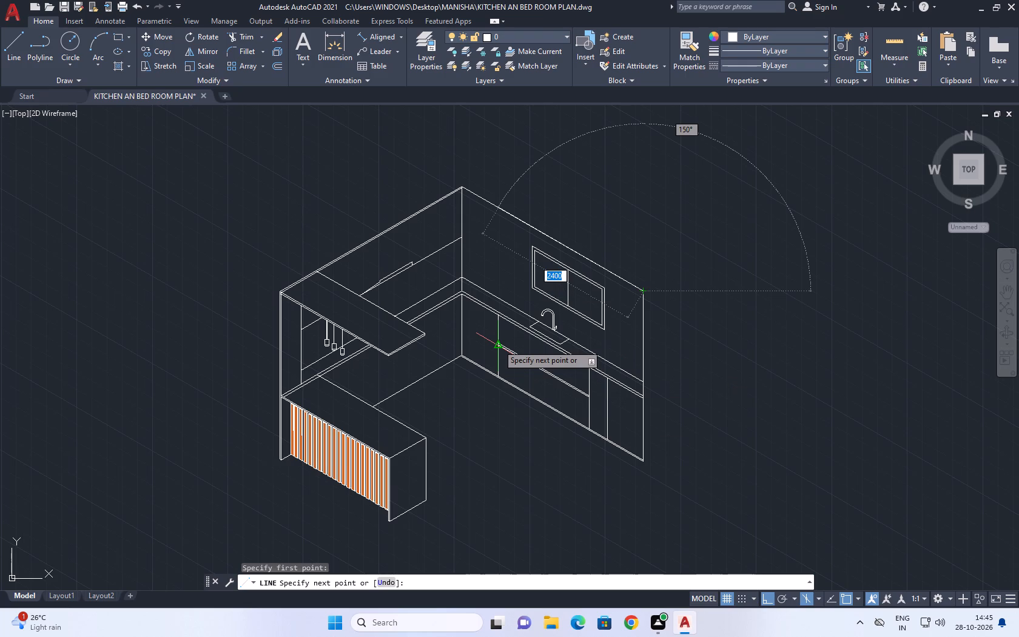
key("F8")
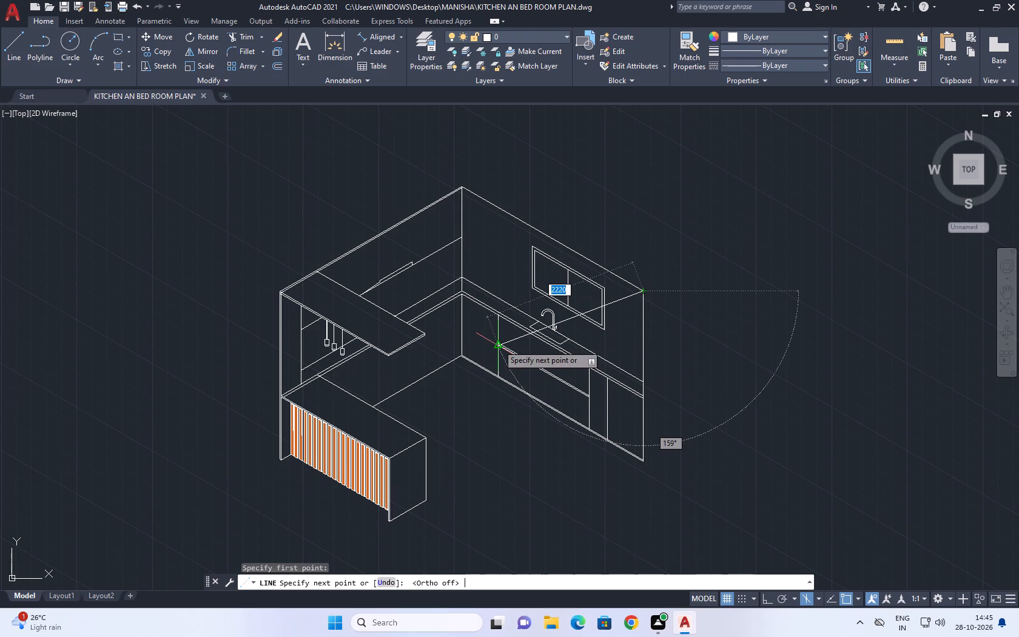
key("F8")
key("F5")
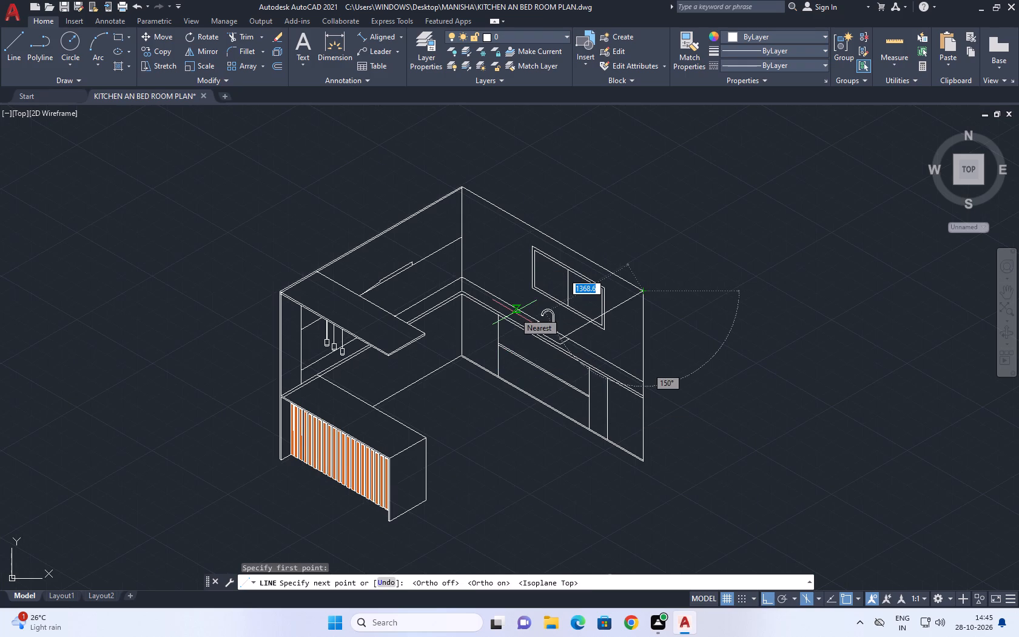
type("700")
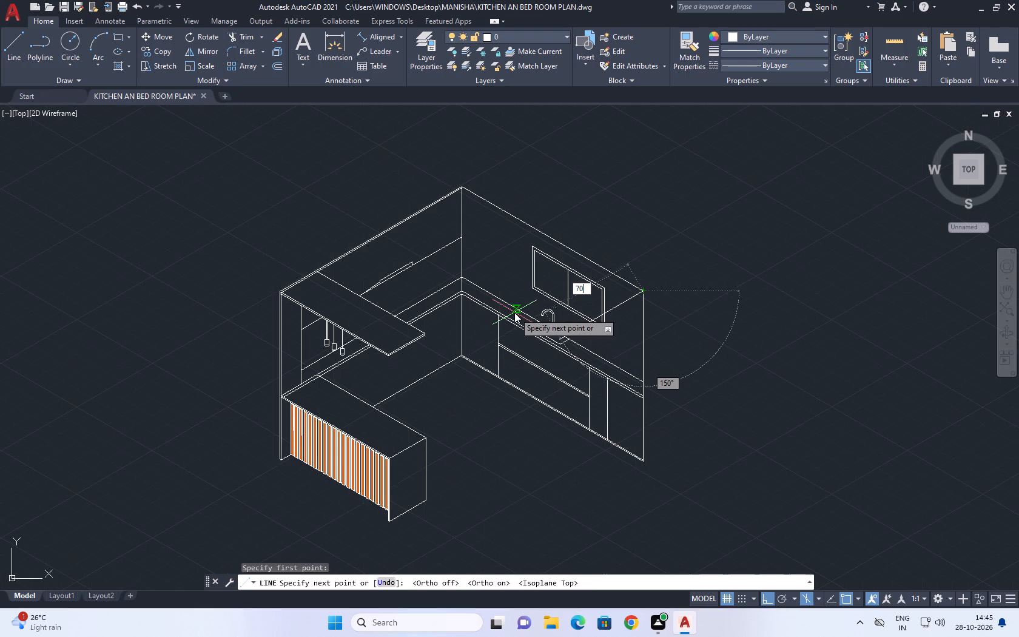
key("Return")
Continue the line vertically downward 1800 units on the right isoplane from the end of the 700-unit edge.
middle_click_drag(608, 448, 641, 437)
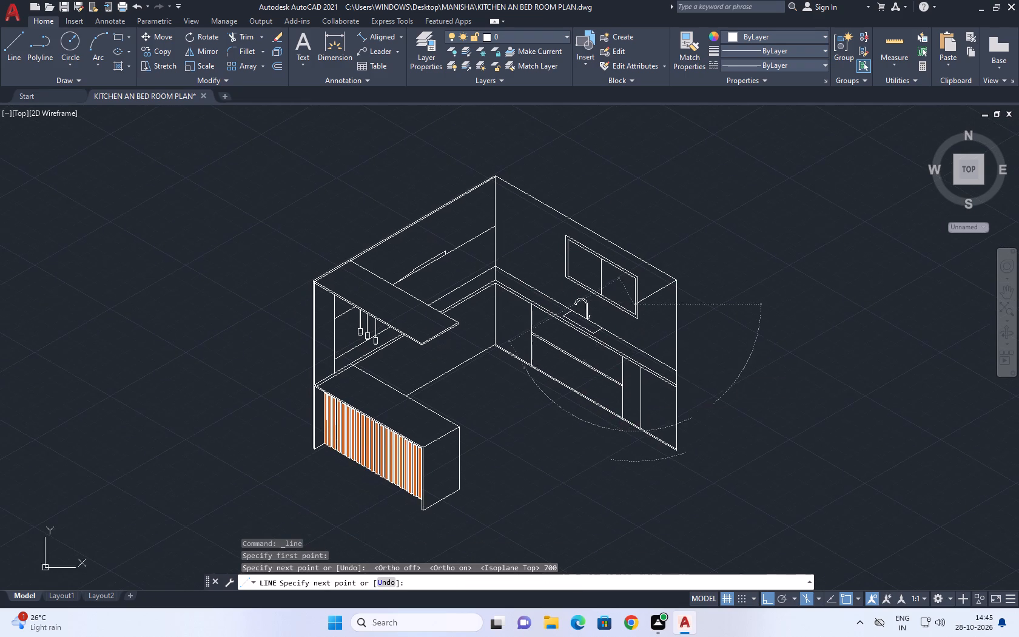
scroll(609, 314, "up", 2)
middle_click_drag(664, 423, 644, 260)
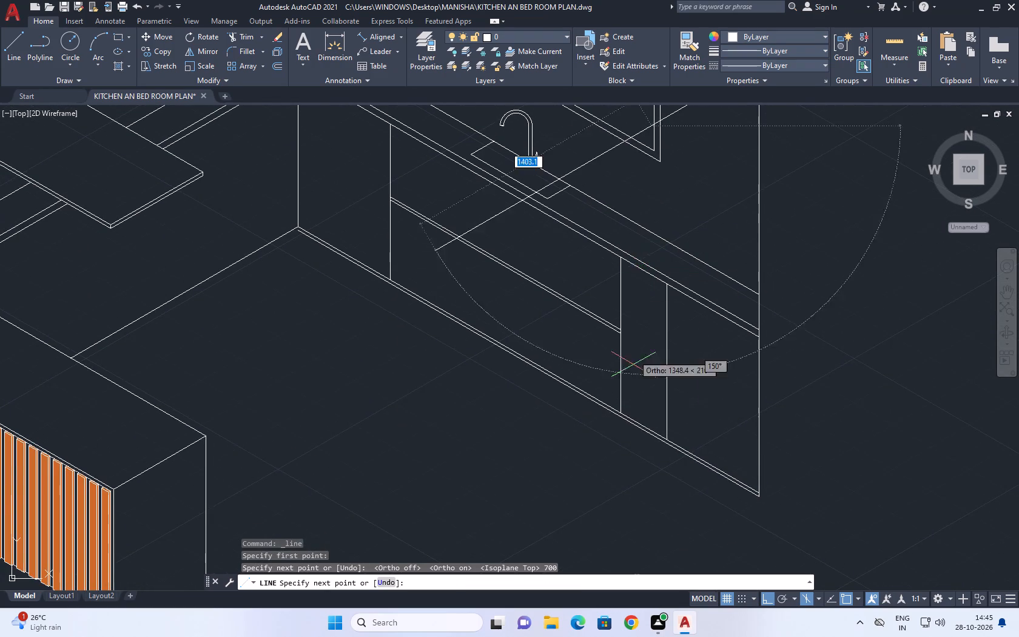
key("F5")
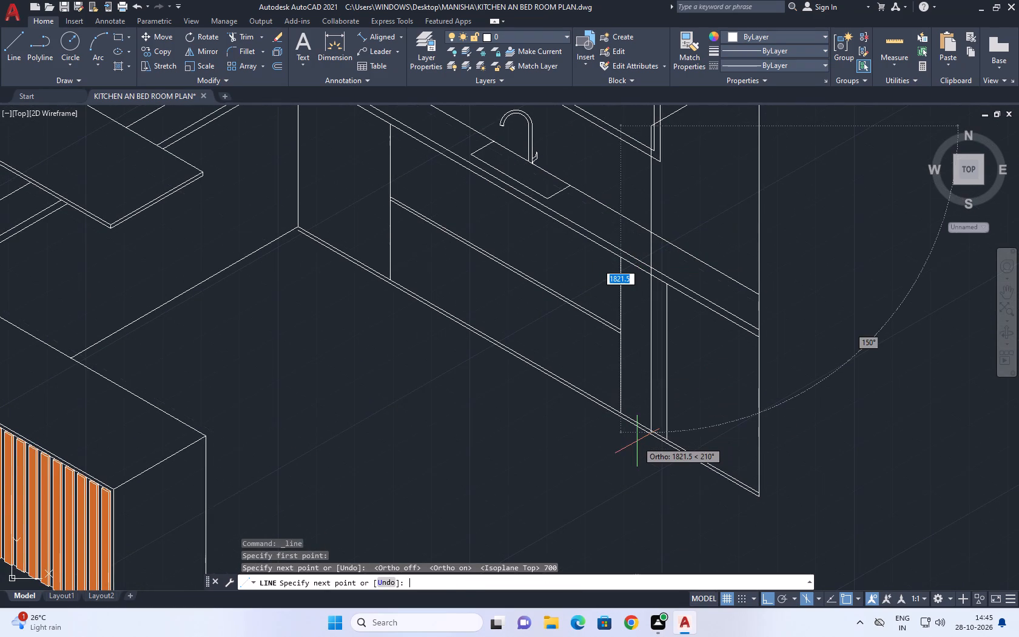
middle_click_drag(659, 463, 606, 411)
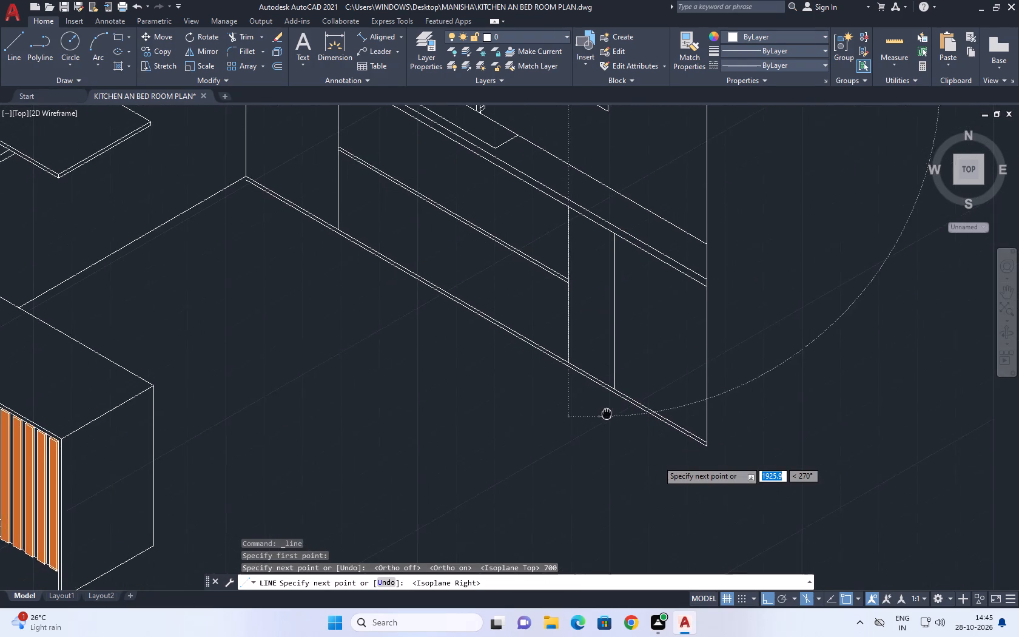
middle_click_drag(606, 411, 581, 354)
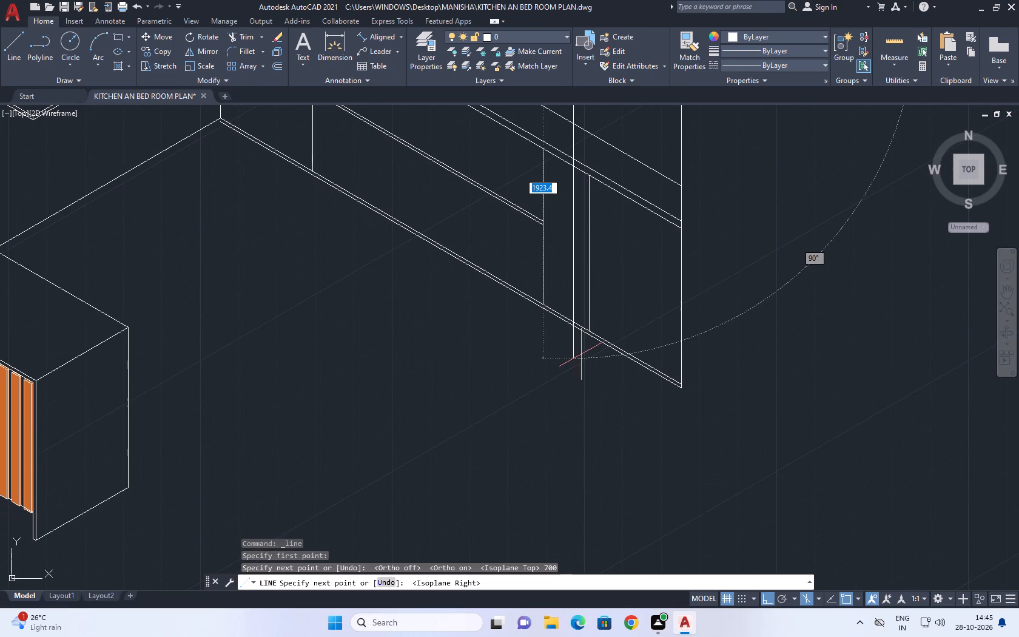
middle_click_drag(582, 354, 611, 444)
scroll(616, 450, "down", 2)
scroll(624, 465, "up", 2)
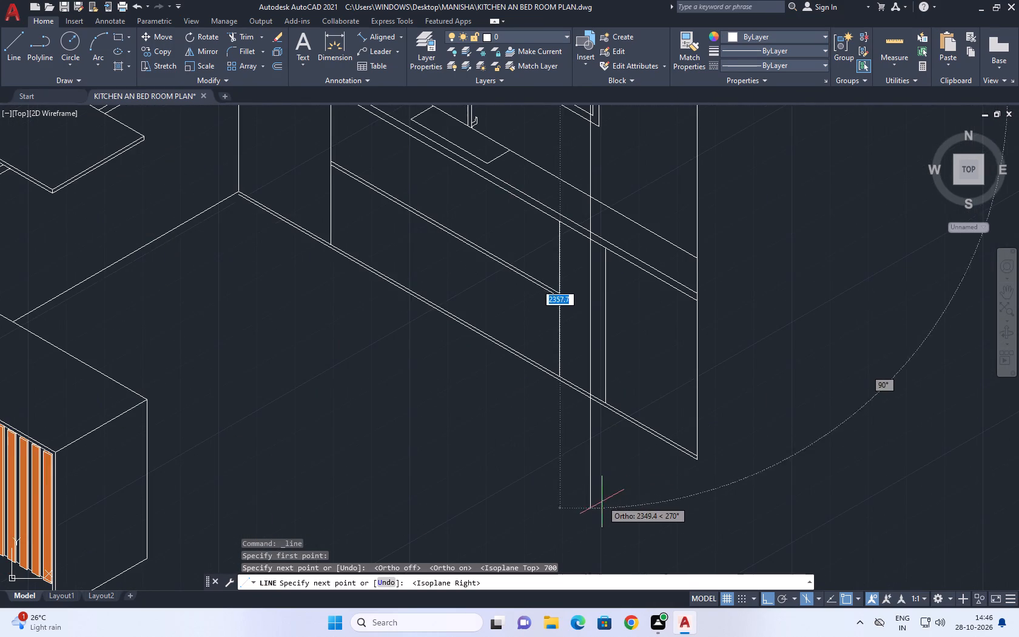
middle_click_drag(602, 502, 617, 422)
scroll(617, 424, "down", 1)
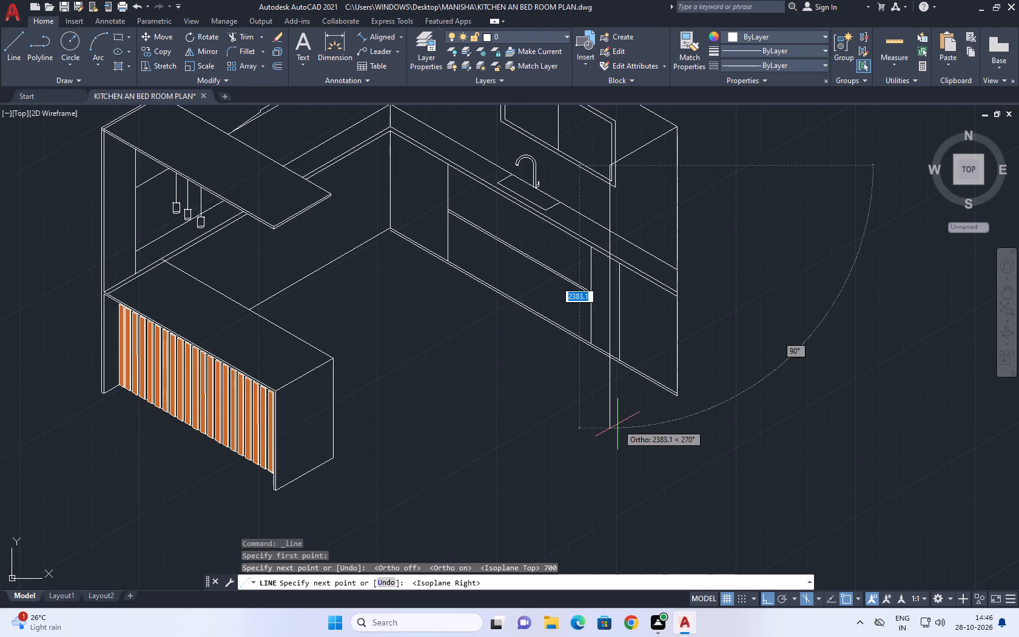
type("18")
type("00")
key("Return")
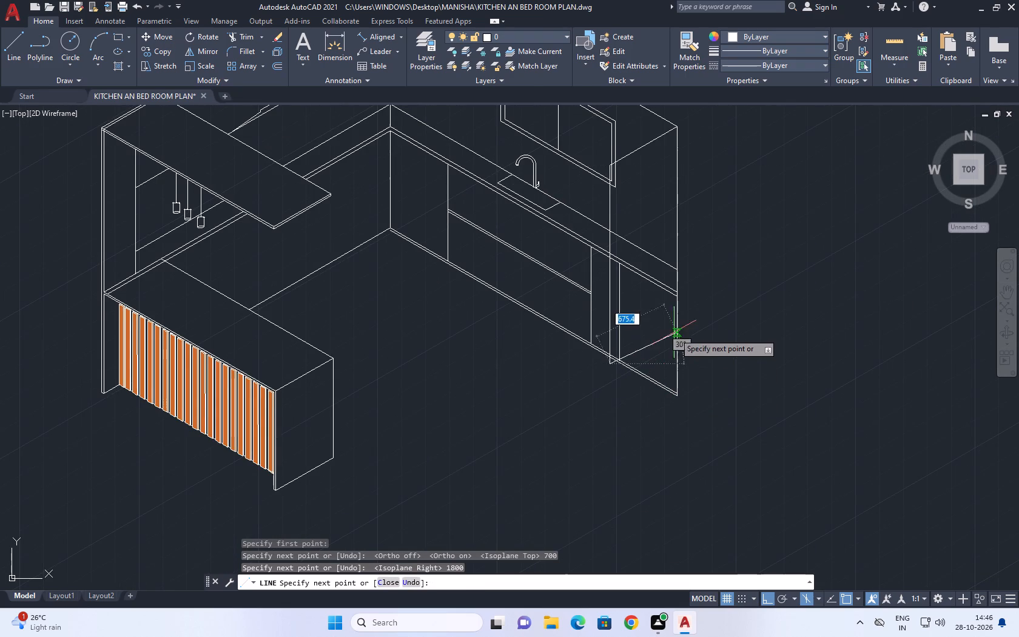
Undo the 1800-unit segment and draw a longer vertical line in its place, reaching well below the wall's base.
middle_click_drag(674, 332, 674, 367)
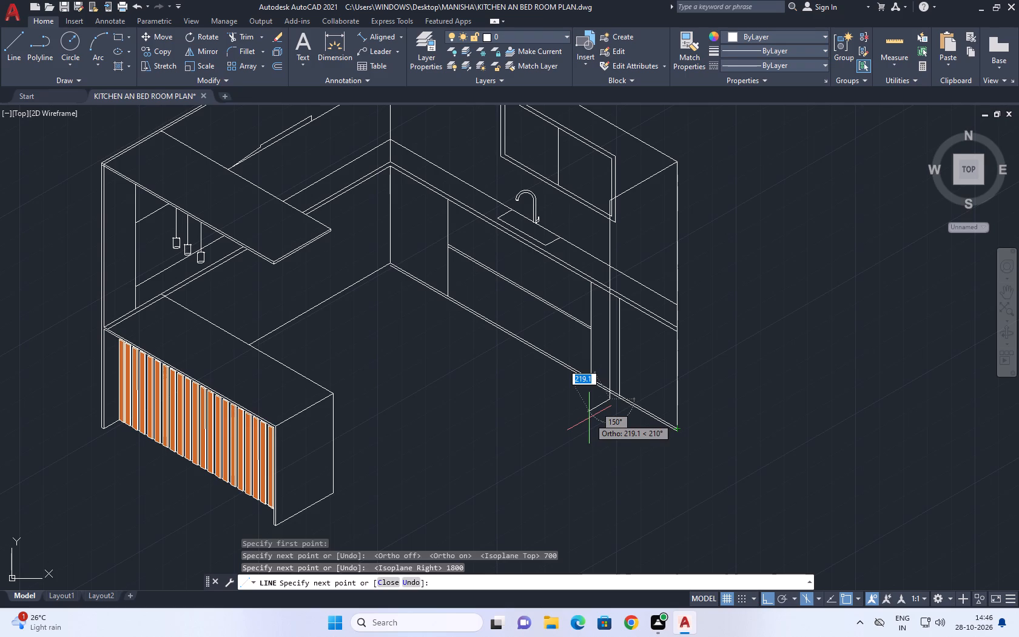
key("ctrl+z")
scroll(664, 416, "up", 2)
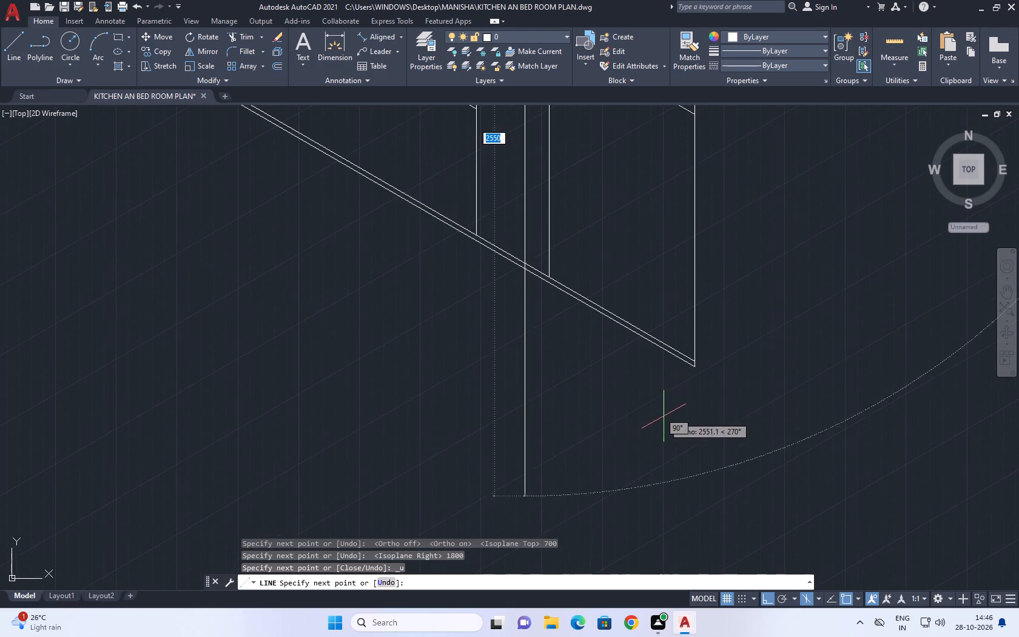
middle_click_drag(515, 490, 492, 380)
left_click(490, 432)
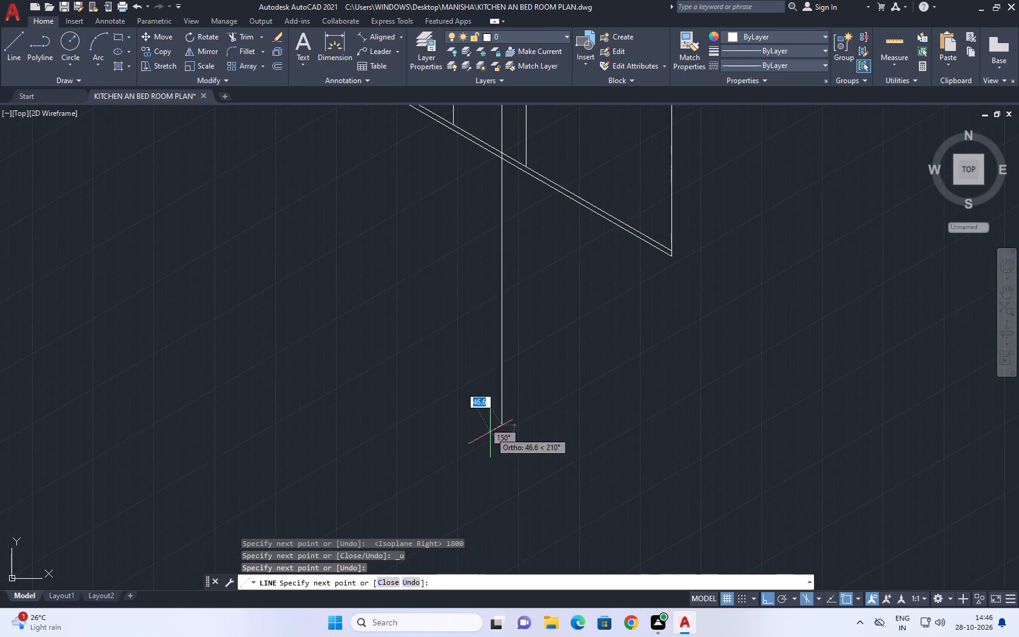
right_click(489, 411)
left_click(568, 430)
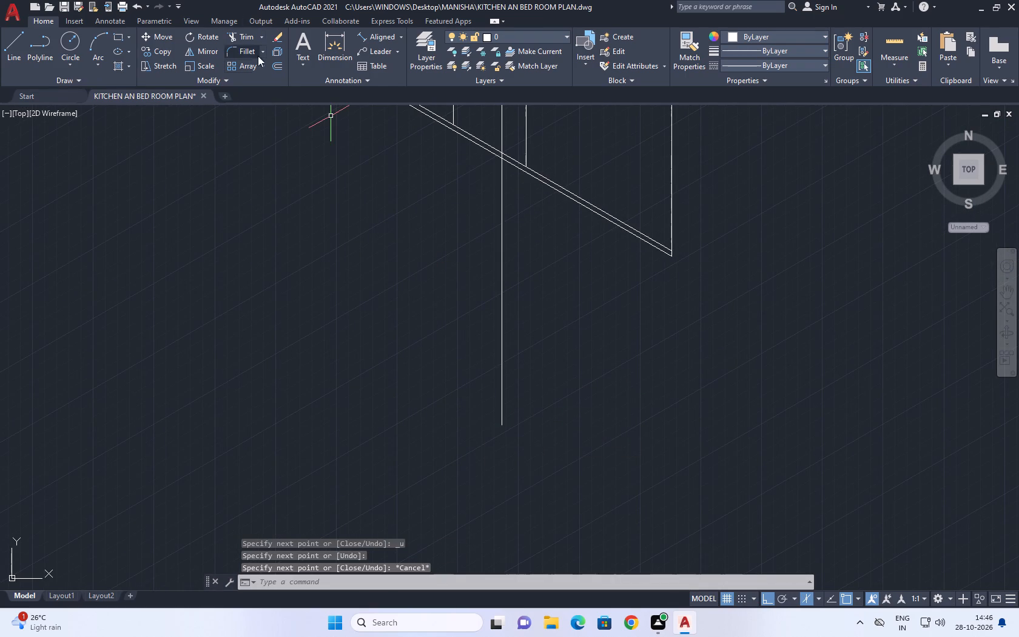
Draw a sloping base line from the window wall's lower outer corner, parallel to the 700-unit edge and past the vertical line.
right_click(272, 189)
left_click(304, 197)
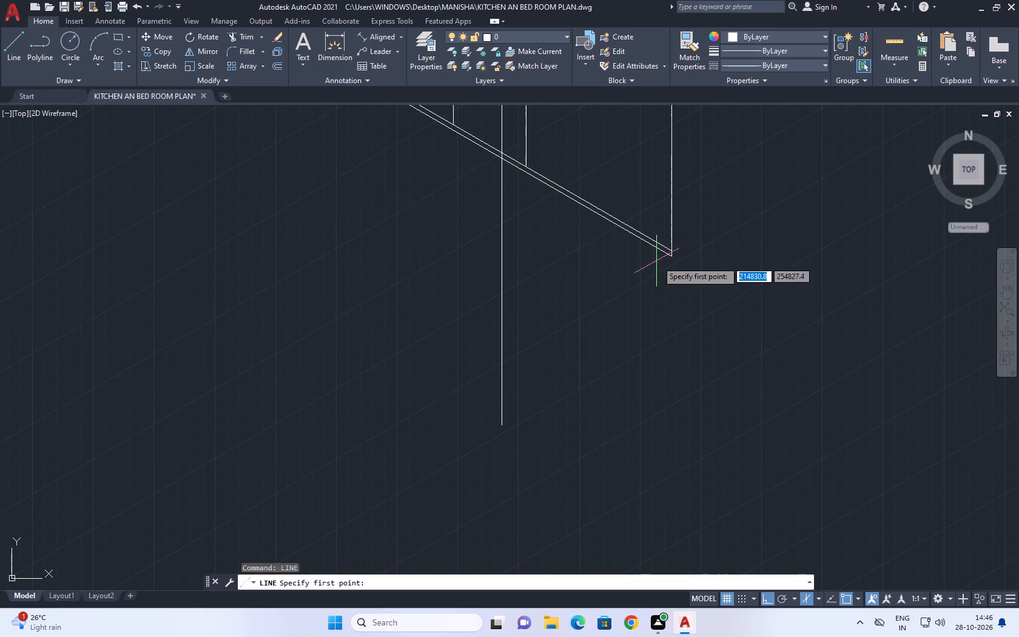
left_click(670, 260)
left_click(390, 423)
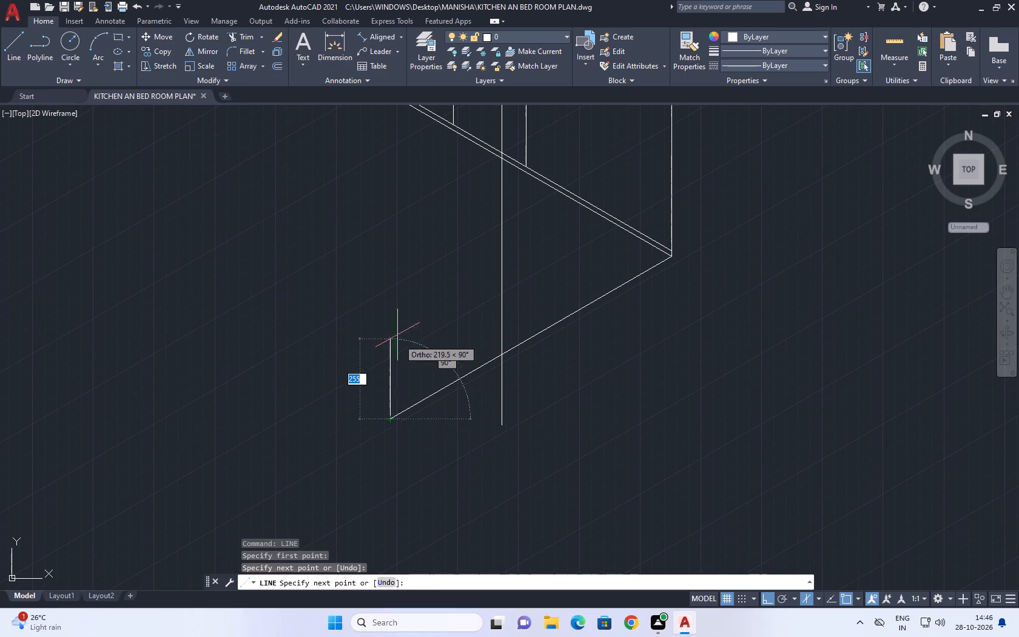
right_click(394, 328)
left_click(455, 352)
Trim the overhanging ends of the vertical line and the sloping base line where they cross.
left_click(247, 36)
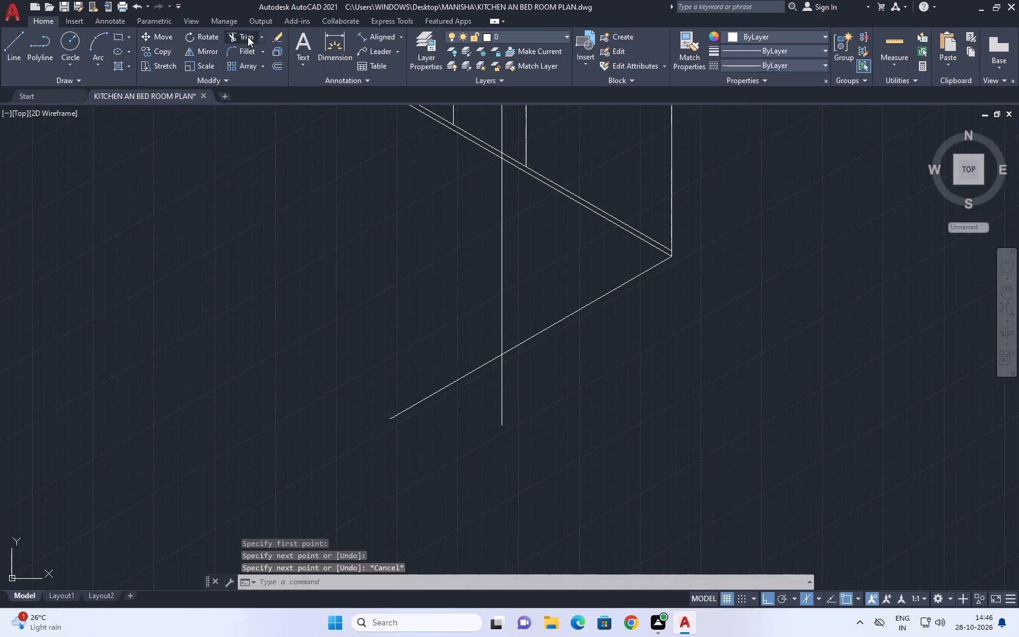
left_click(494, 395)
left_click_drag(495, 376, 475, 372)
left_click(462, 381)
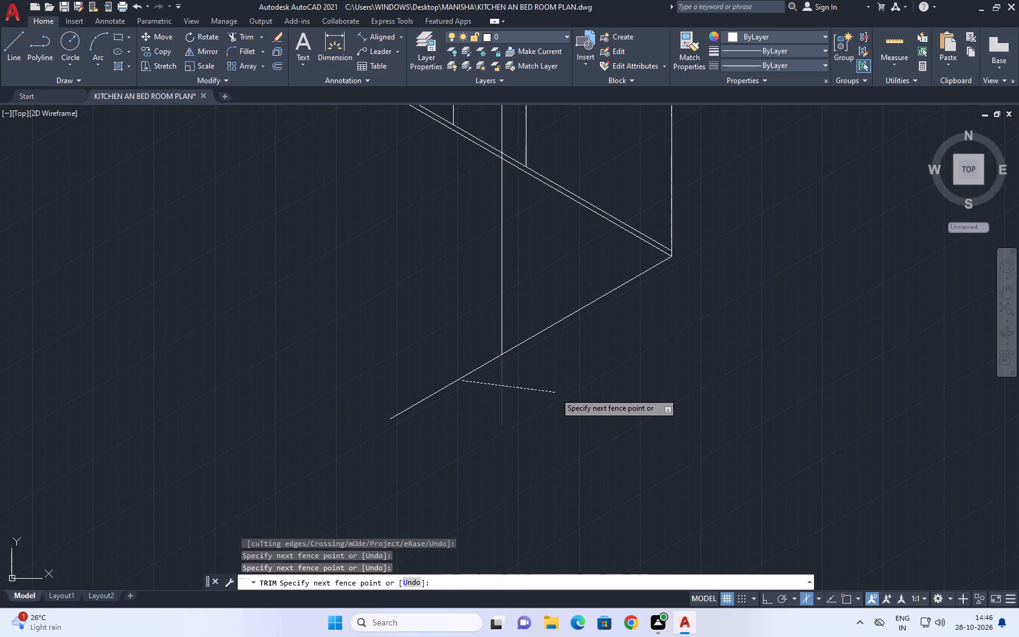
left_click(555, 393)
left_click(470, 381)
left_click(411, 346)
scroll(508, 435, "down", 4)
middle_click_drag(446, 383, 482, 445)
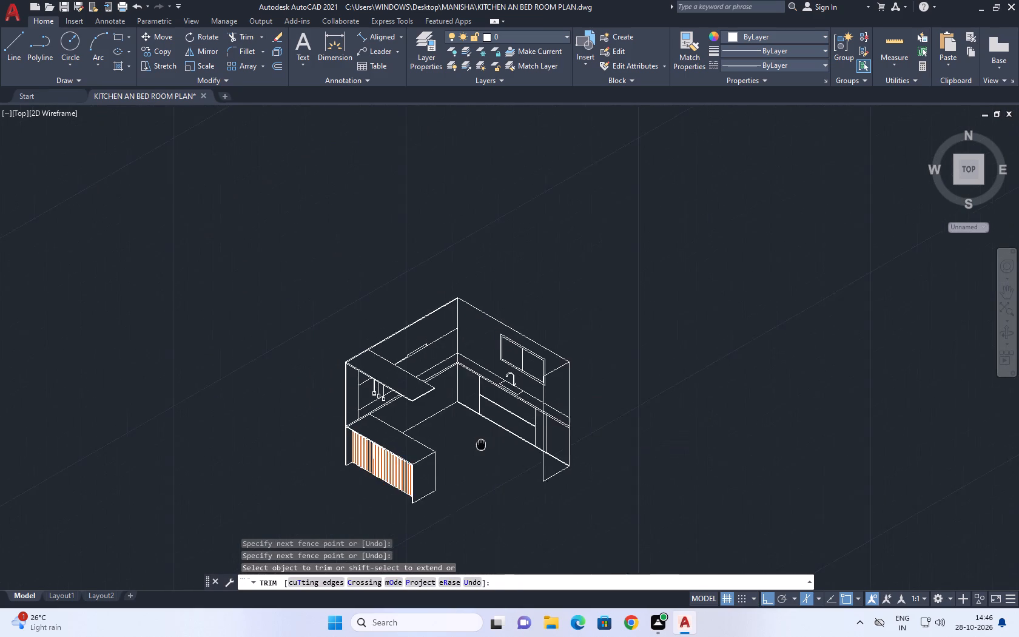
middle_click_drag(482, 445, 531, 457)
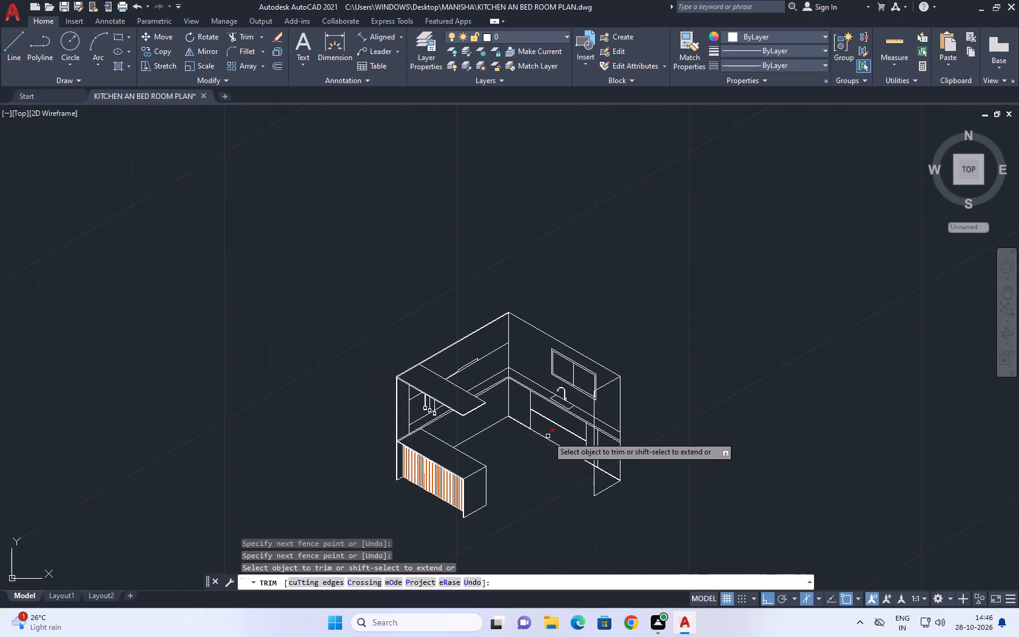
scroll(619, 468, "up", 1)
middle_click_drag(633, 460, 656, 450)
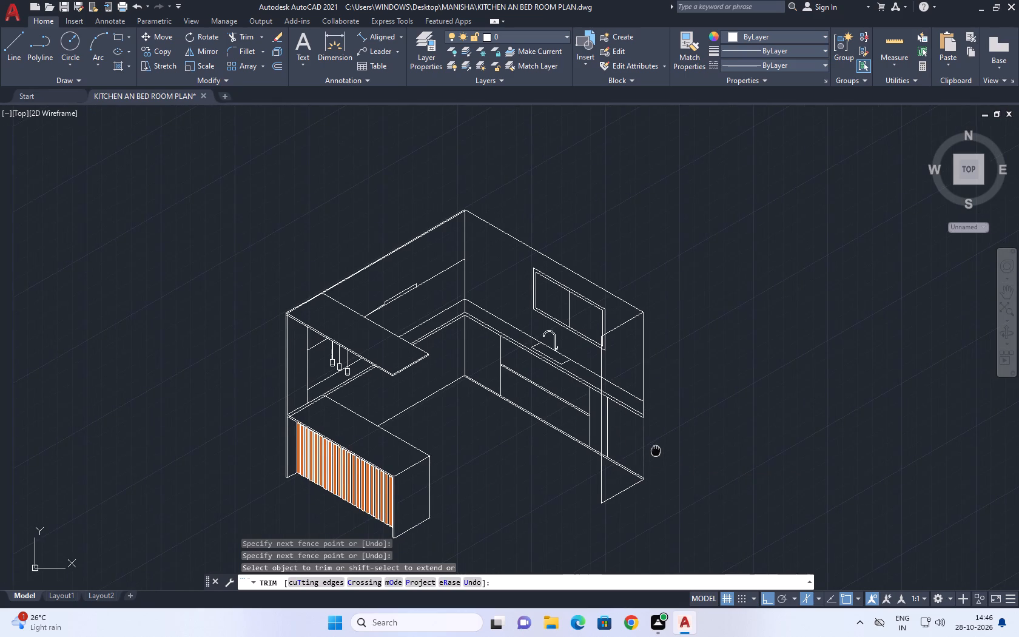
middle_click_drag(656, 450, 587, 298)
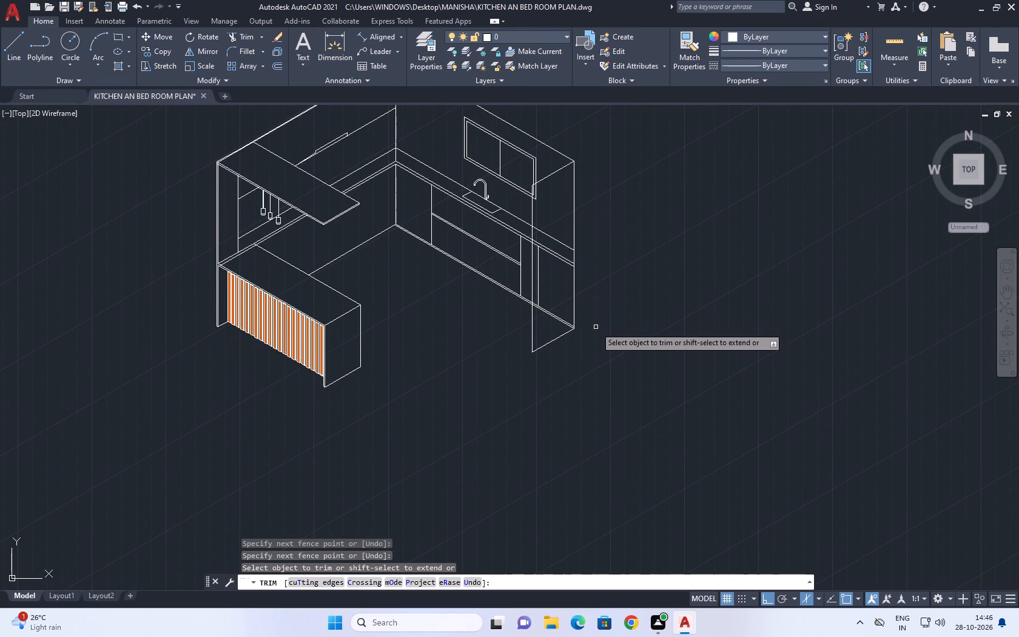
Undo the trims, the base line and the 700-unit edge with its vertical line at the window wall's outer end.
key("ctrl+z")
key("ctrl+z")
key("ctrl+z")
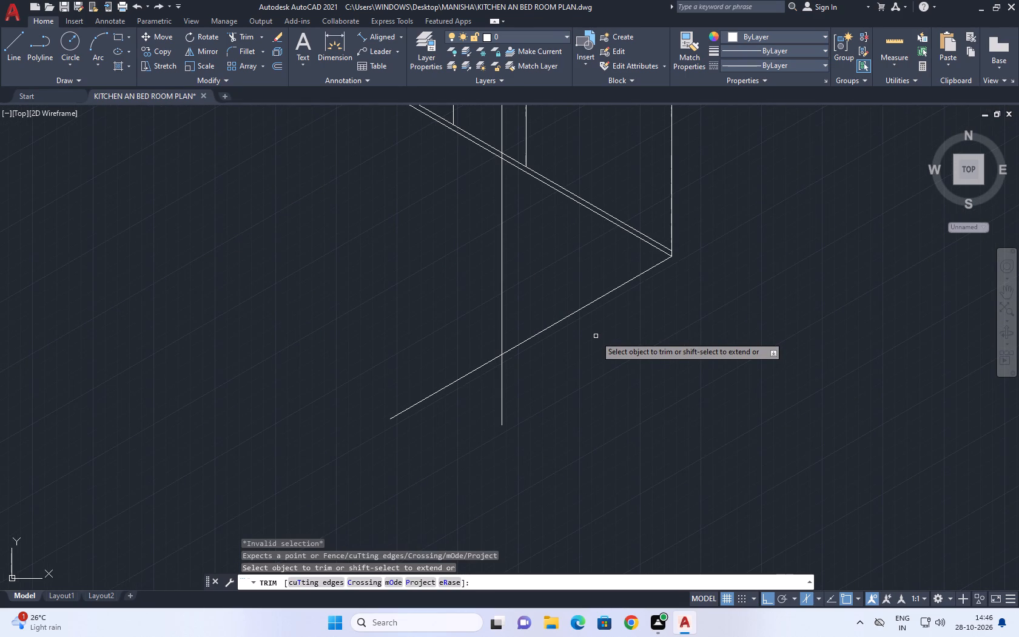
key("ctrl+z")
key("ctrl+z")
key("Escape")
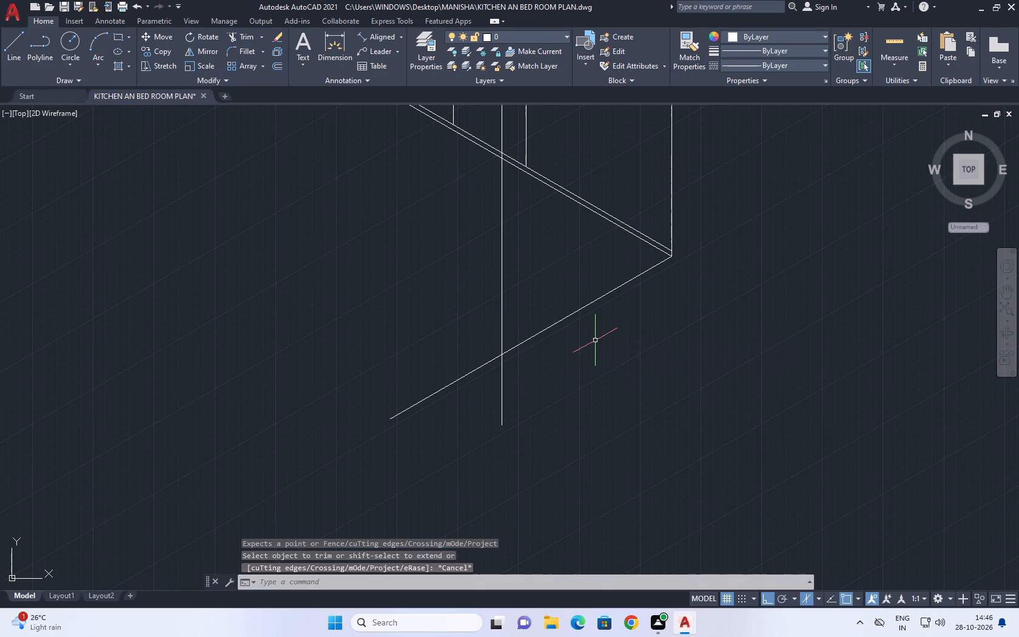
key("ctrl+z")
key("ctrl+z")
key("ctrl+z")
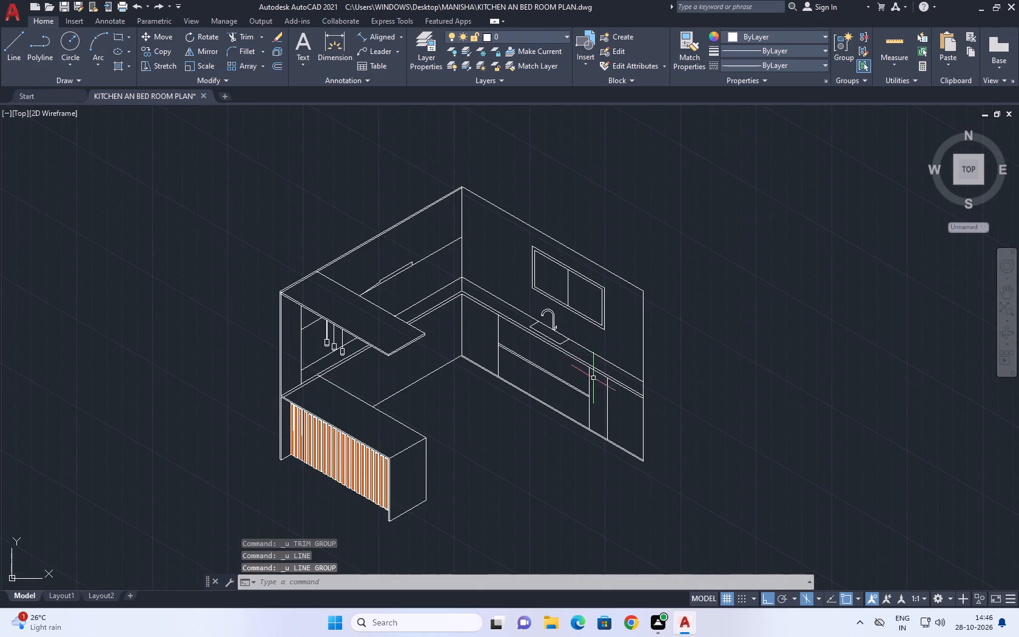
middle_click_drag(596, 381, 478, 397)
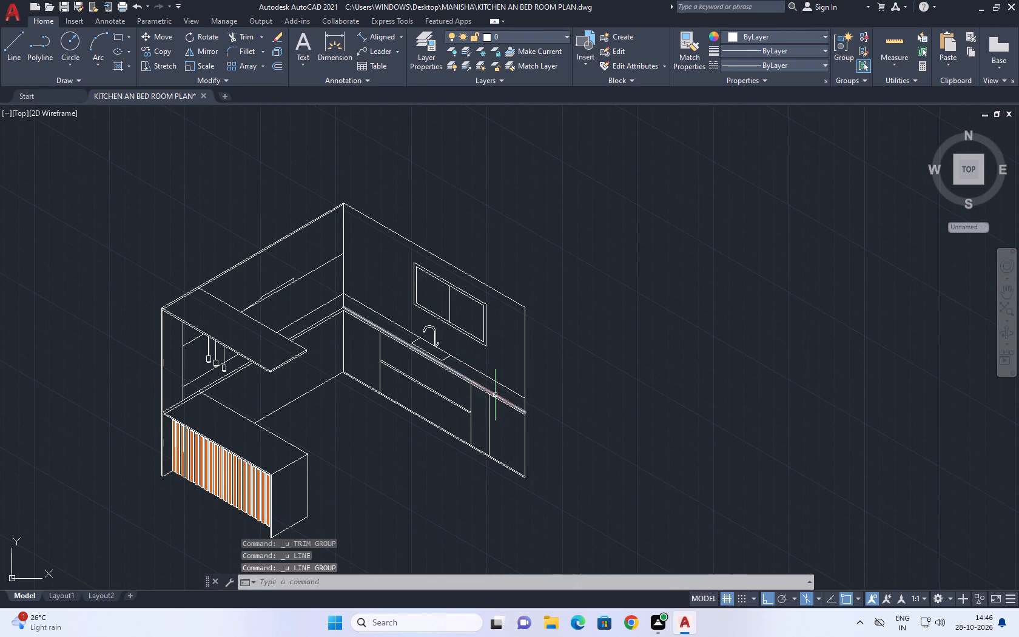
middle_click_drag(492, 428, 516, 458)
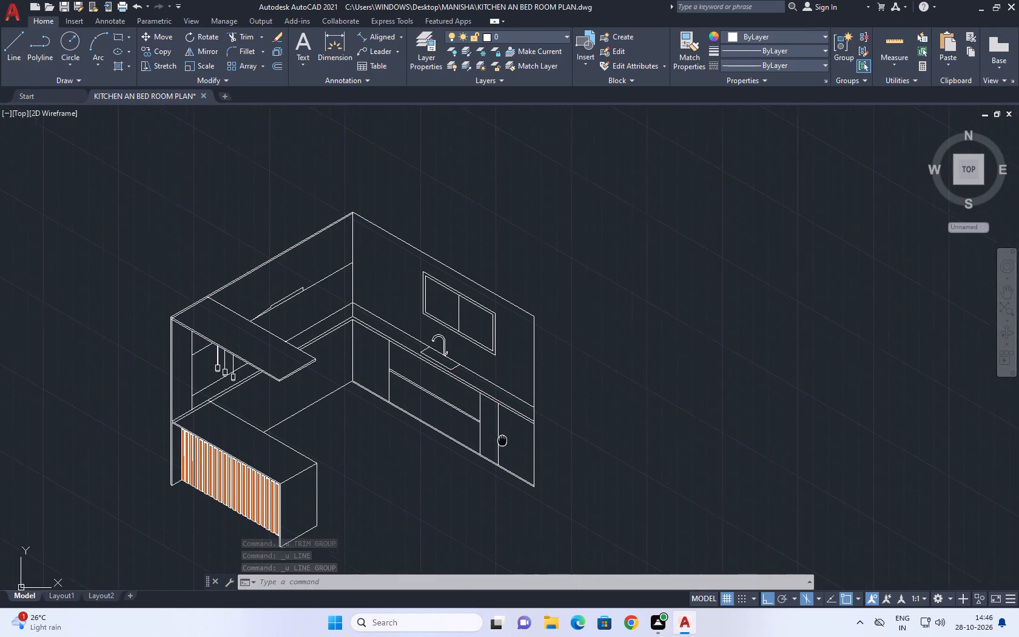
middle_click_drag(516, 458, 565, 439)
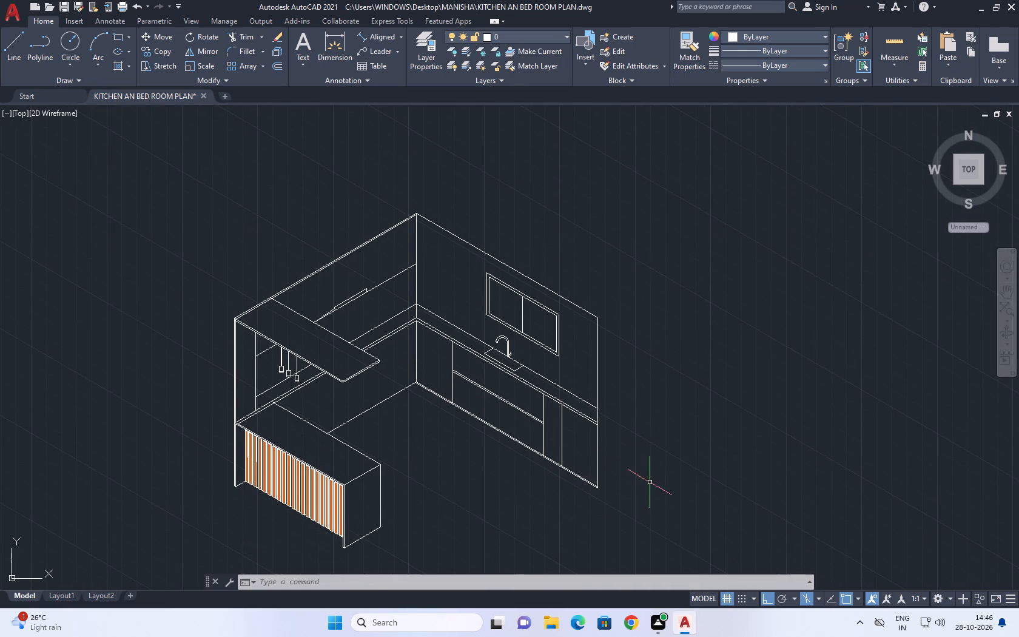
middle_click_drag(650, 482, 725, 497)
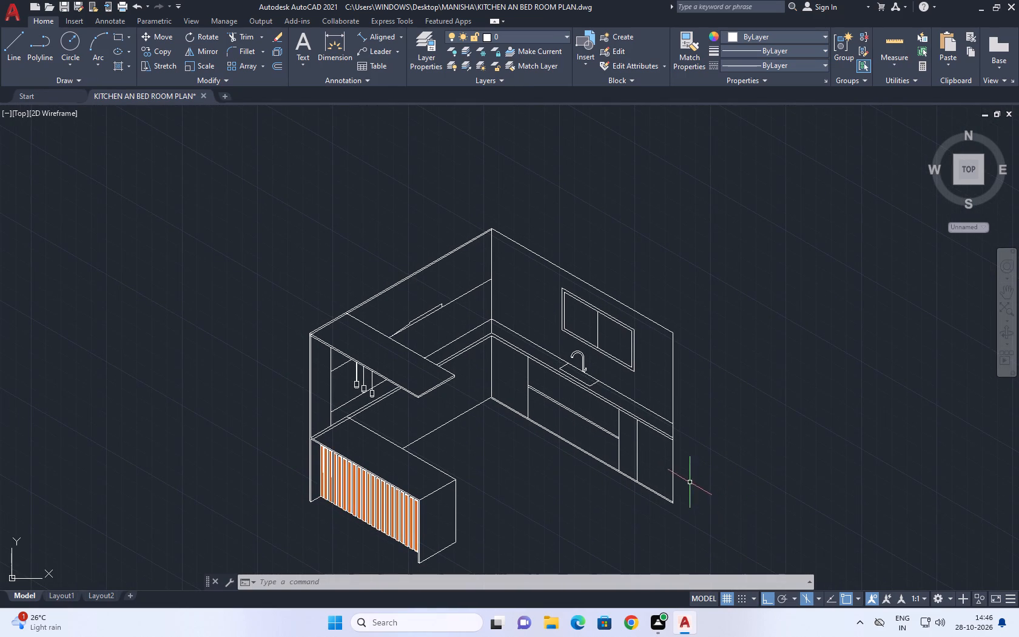
Copy the window wall's outer vertical end line 700 units along the wall towards the room corner.
left_click(690, 482)
left_click(667, 465)
key("c")
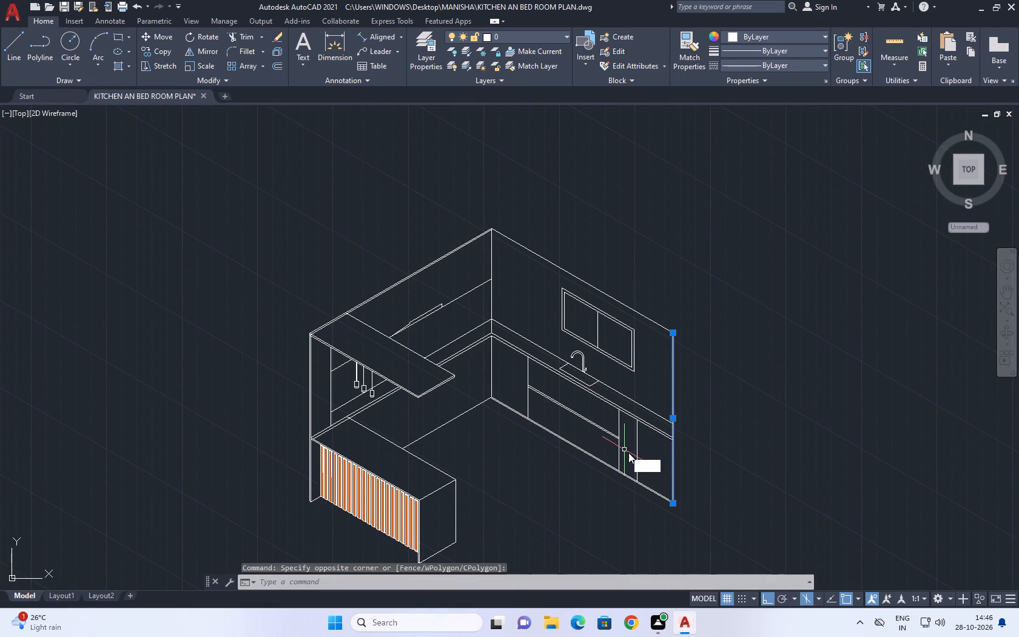
key("o")
key("space")
scroll(673, 501, "up", 1)
left_click(789, 508)
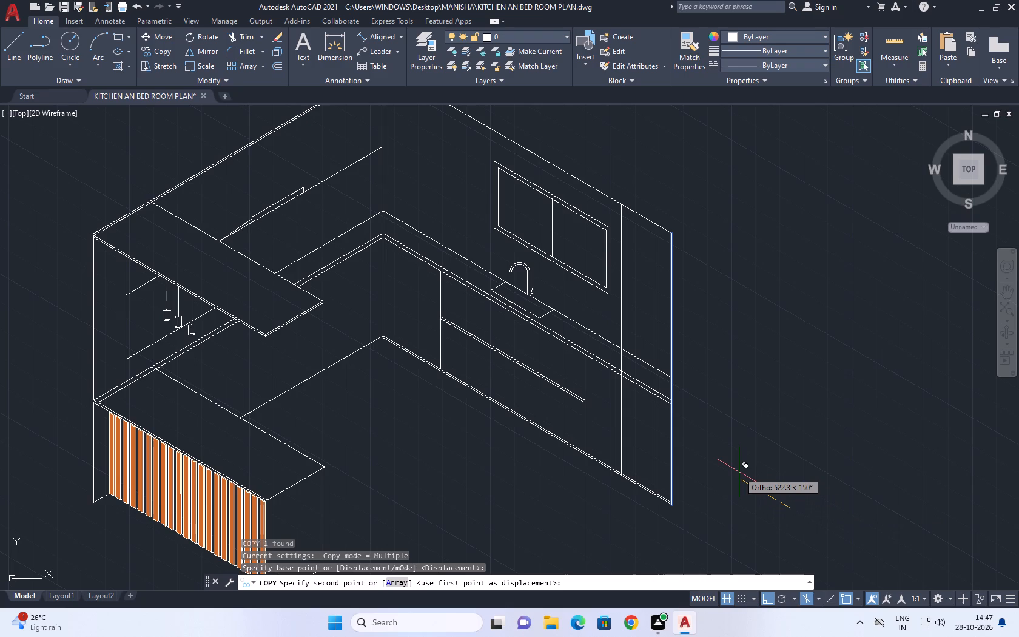
type("700")
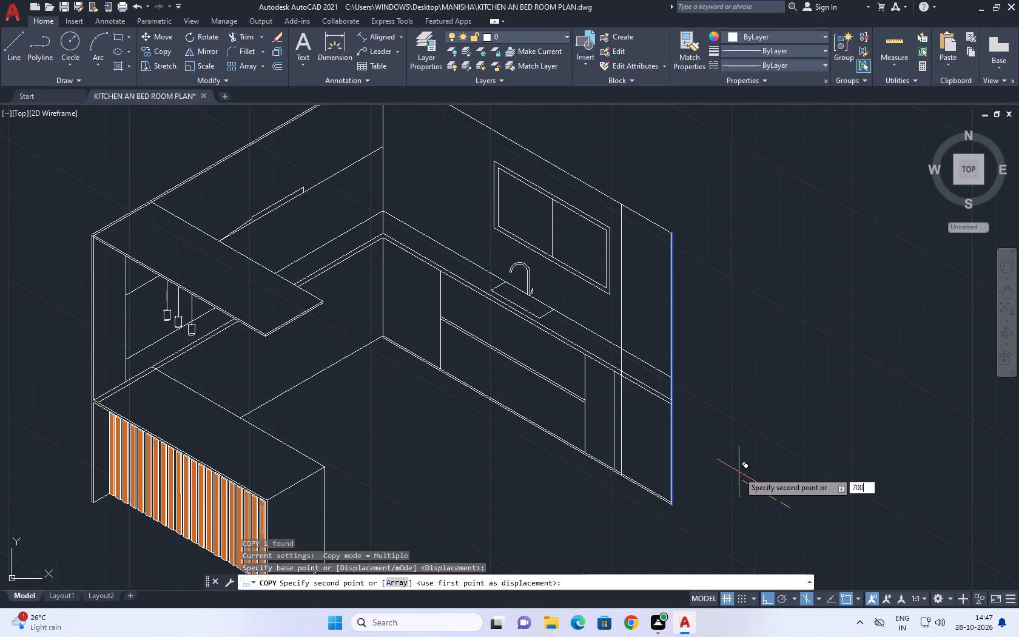
key("Return")
key("Escape")
Delete the base cabinet's vertical divider line just outside the copied full-height line.
scroll(604, 410, "up", 2)
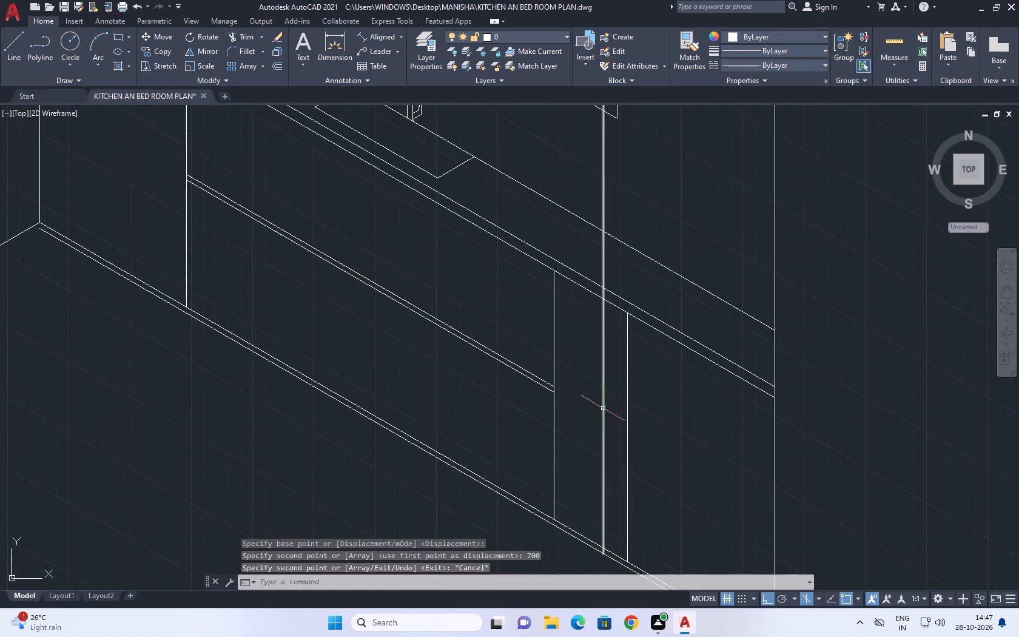
left_click(628, 408)
key("Delete")
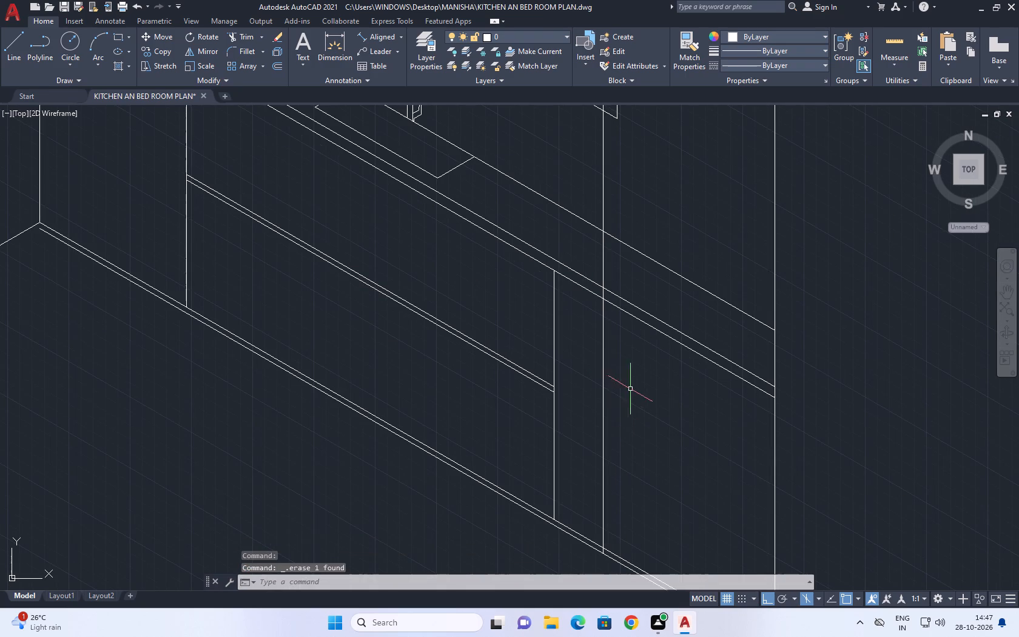
Move the whole divided window along the wall towards the room corner, clear of the copied full-height line.
middle_click_drag(633, 385, 629, 443)
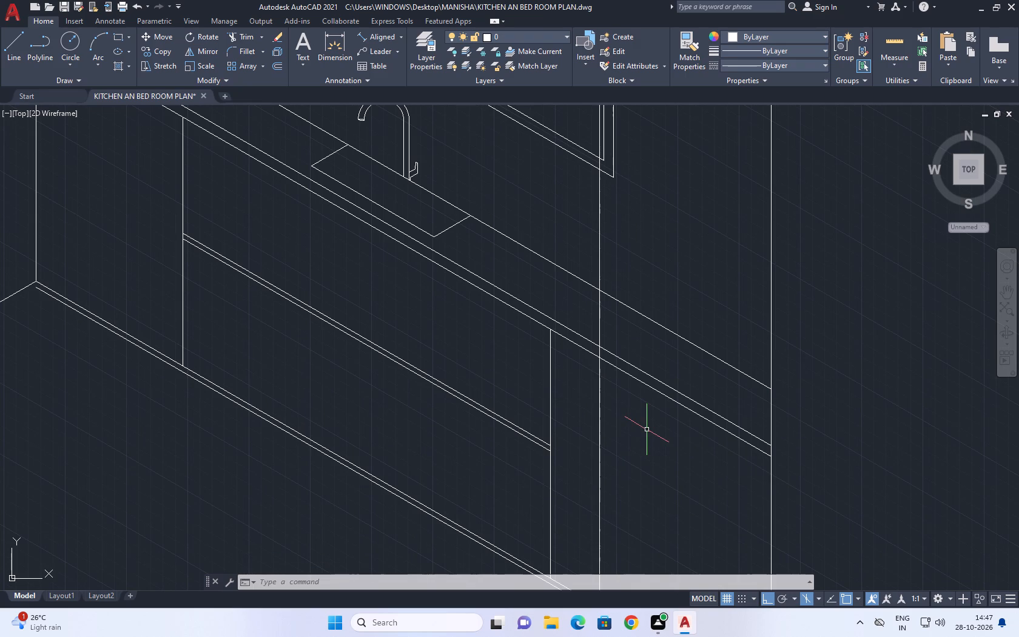
scroll(590, 521, "down", 2)
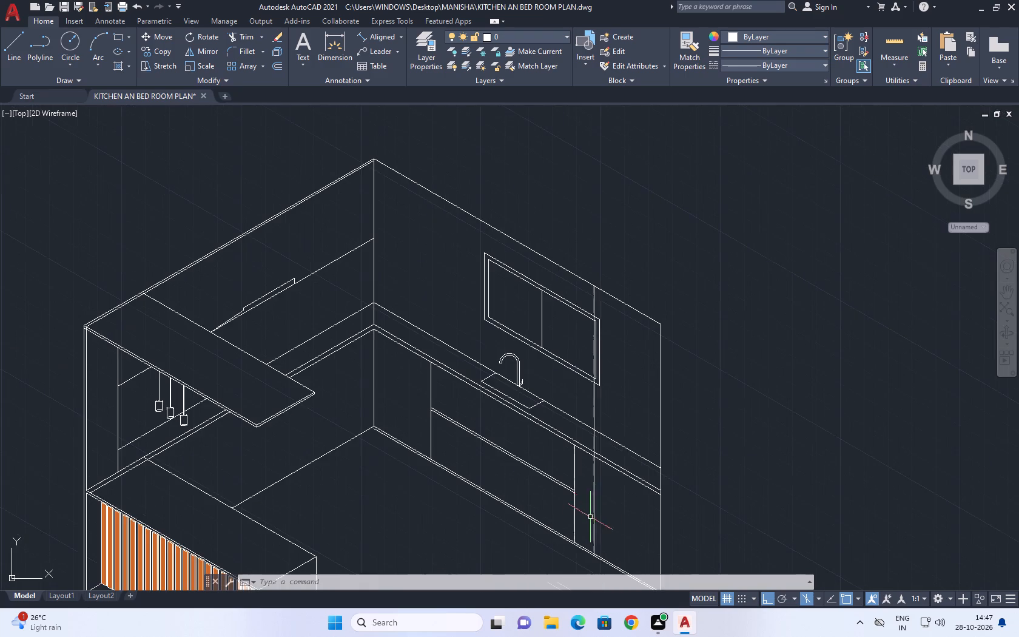
scroll(574, 381, "up", 2)
left_click_drag(584, 371, 583, 366)
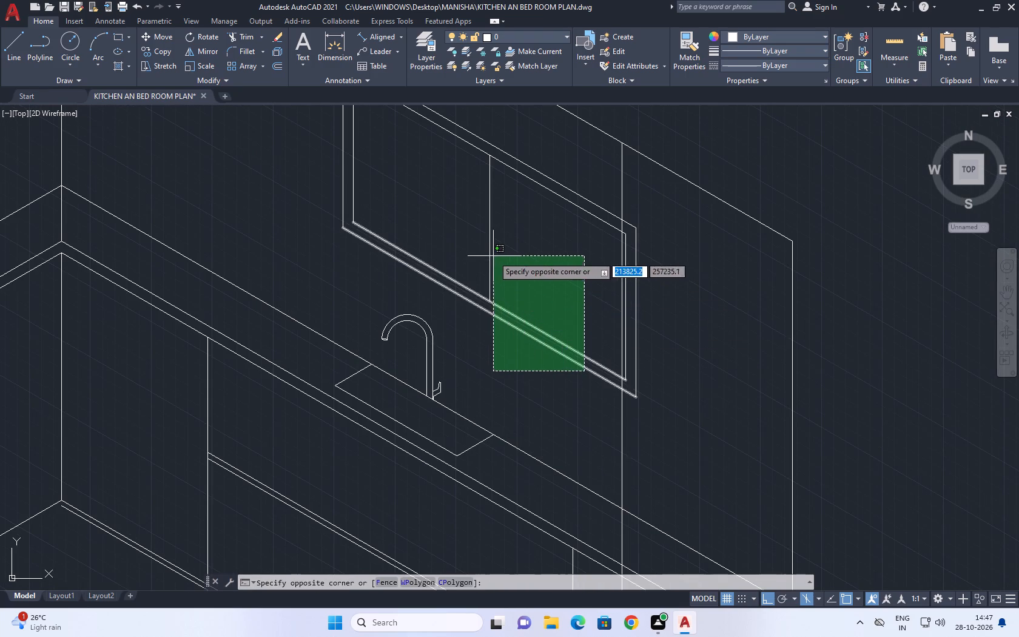
left_click(491, 255)
scroll(509, 279, "up", 1)
middle_click_drag(525, 253, 629, 414)
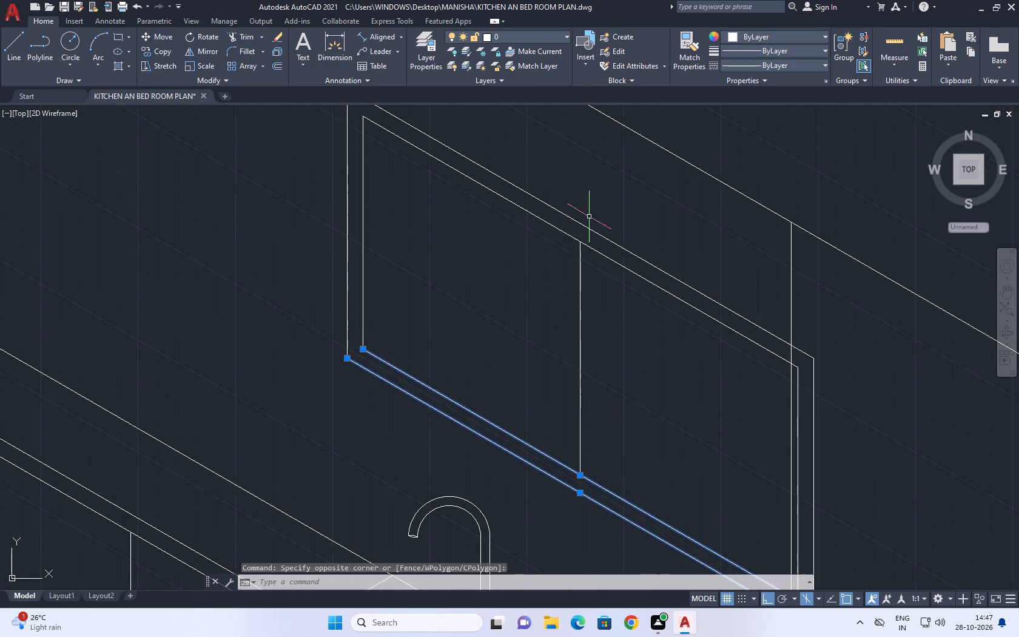
left_click(594, 216)
left_click(304, 253)
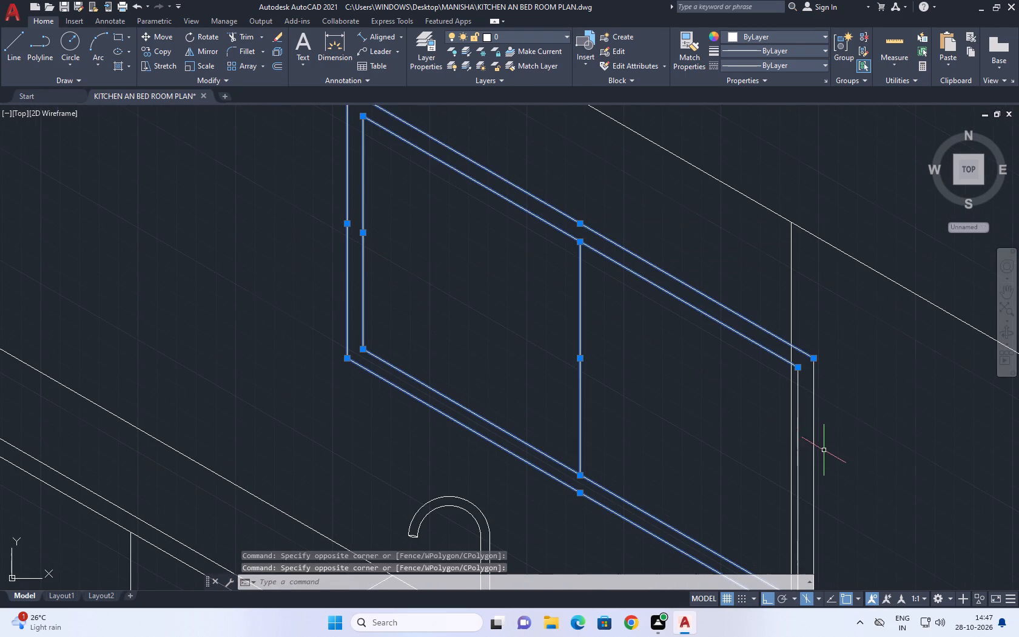
scroll(829, 451, "up", 2)
left_click(818, 409)
left_click(741, 413)
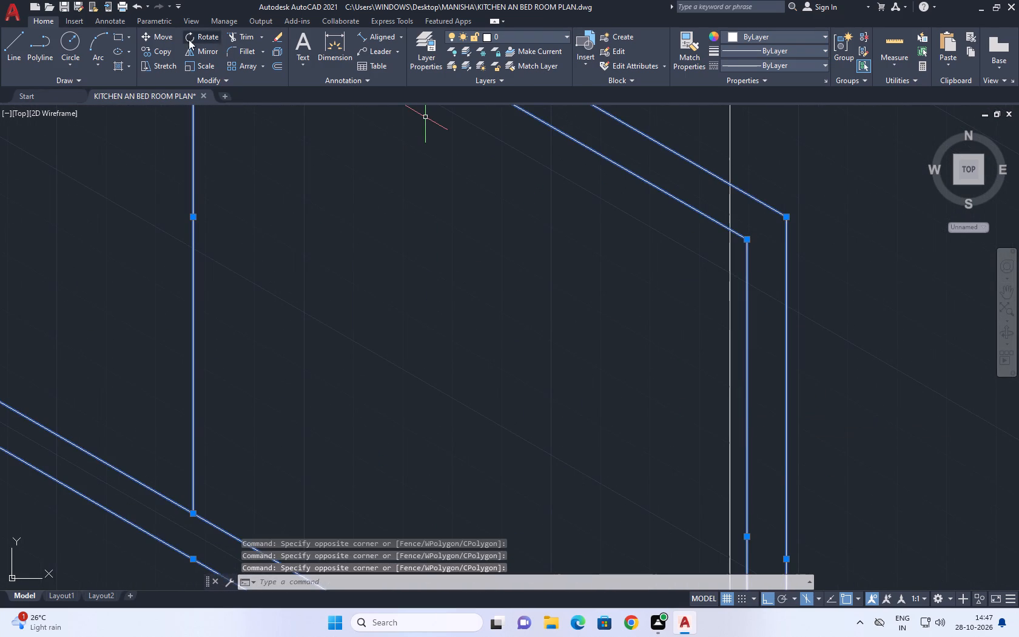
left_click(155, 38)
scroll(544, 257, "down", 5)
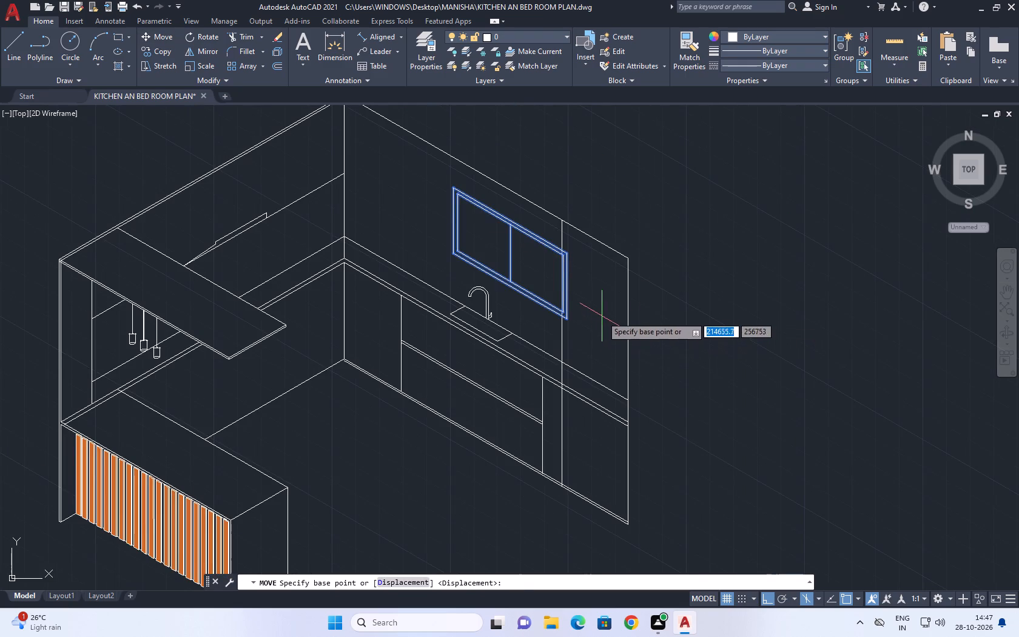
scroll(597, 313, "up", 1)
left_click(596, 312)
left_click(554, 275)
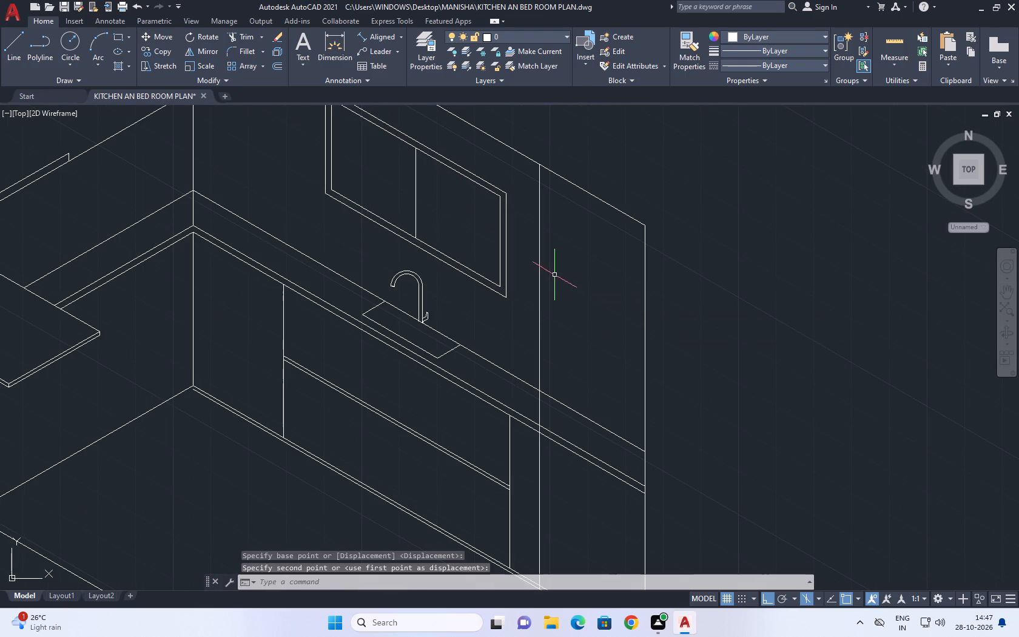
Move the copied full-height line 250 units along the wall towards the room corner.
middle_click_drag(494, 327, 529, 410)
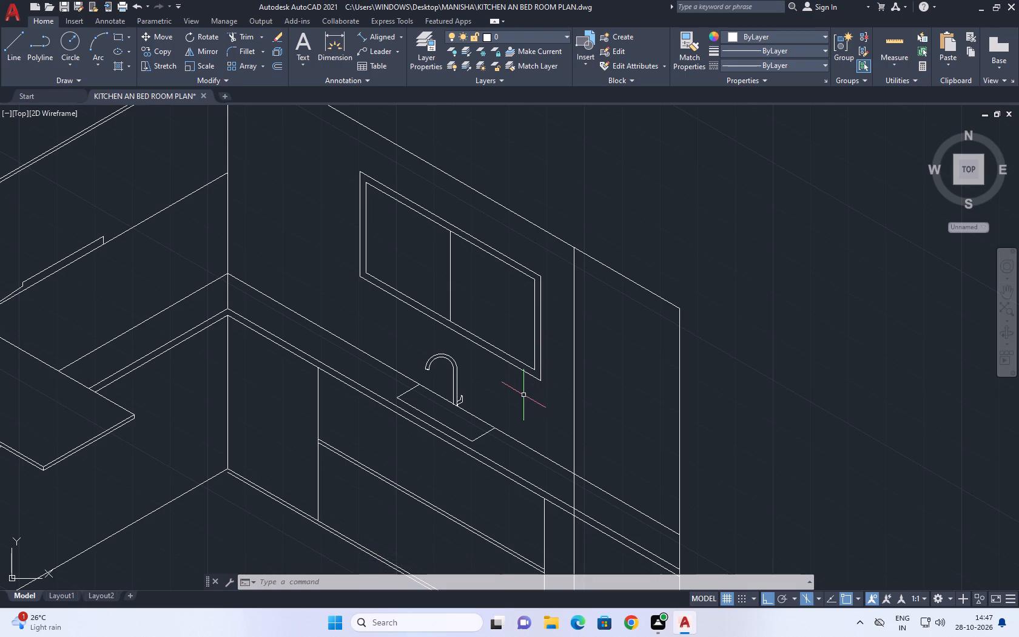
middle_click_drag(449, 411, 486, 428)
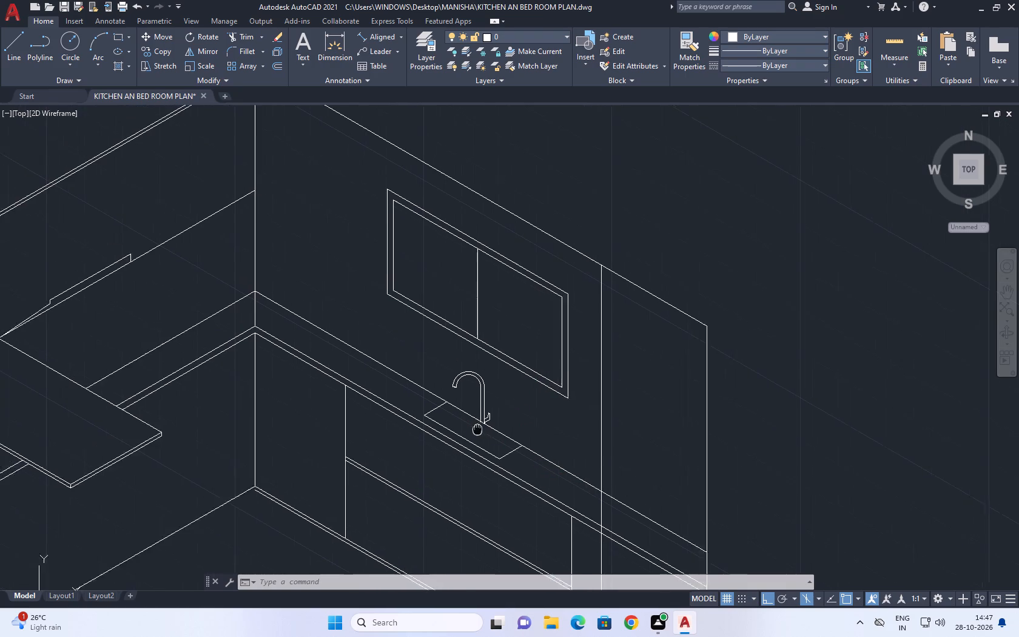
middle_click_drag(486, 428, 510, 428)
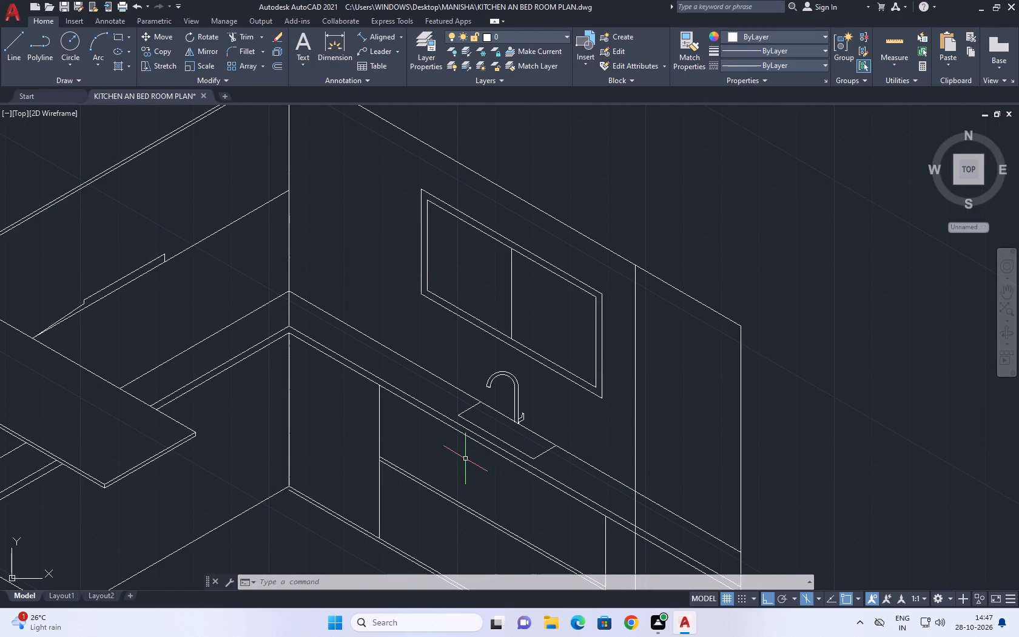
left_click_drag(682, 459, 667, 447)
left_click(618, 419)
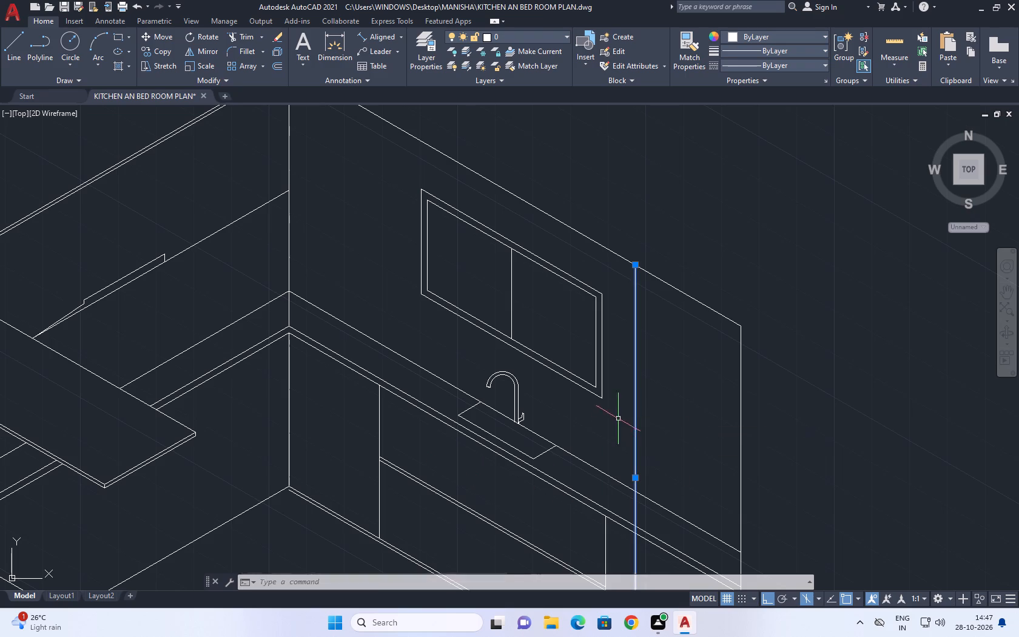
left_click(161, 36)
left_click_drag(735, 459, 724, 433)
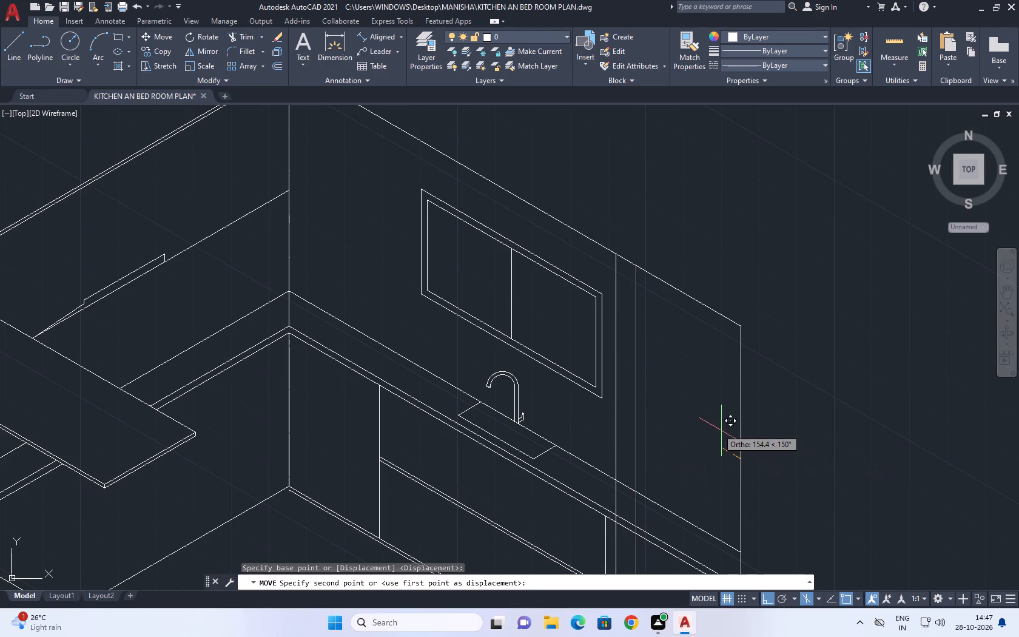
key("2")
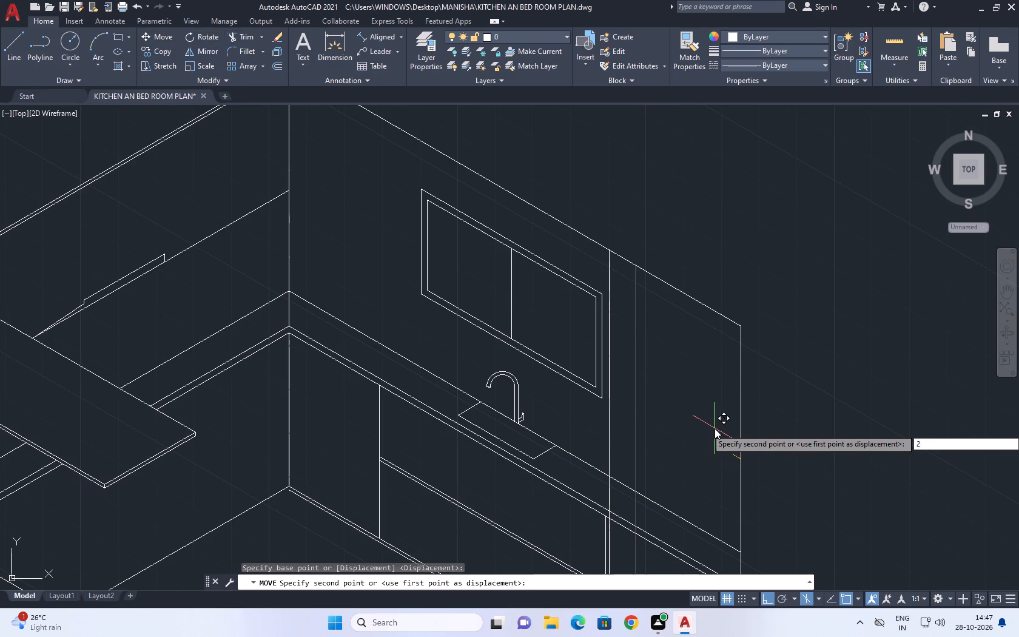
type("50")
key("Return")
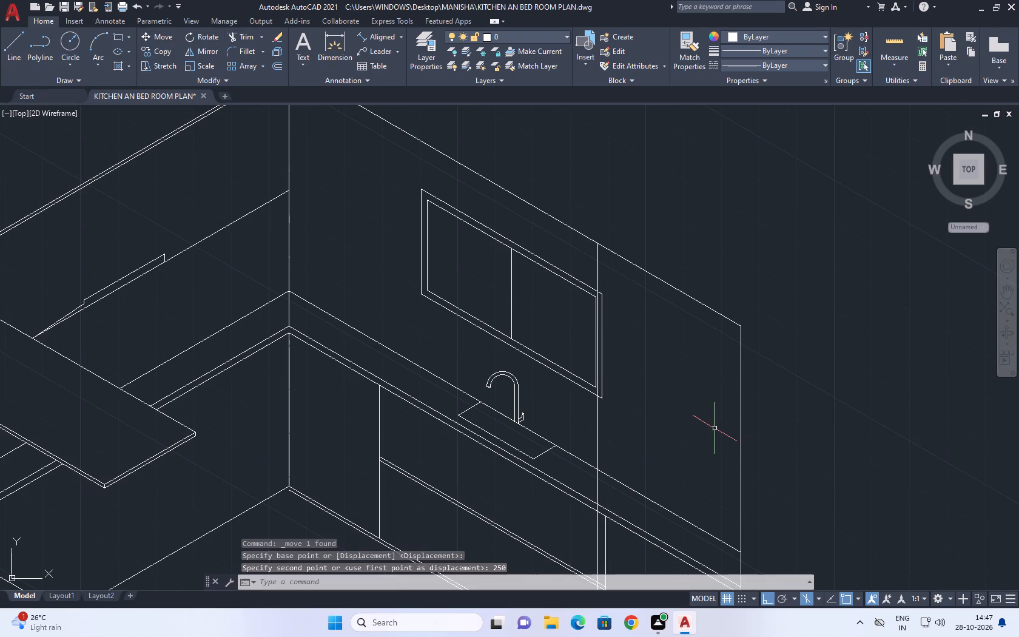
Move the whole divided window about 240 units along the wall towards the room corner, clear of the full-height line.
scroll(628, 315, "down", 1)
middle_click_drag(606, 348, 617, 362)
scroll(571, 282, "up", 2)
left_click(621, 262)
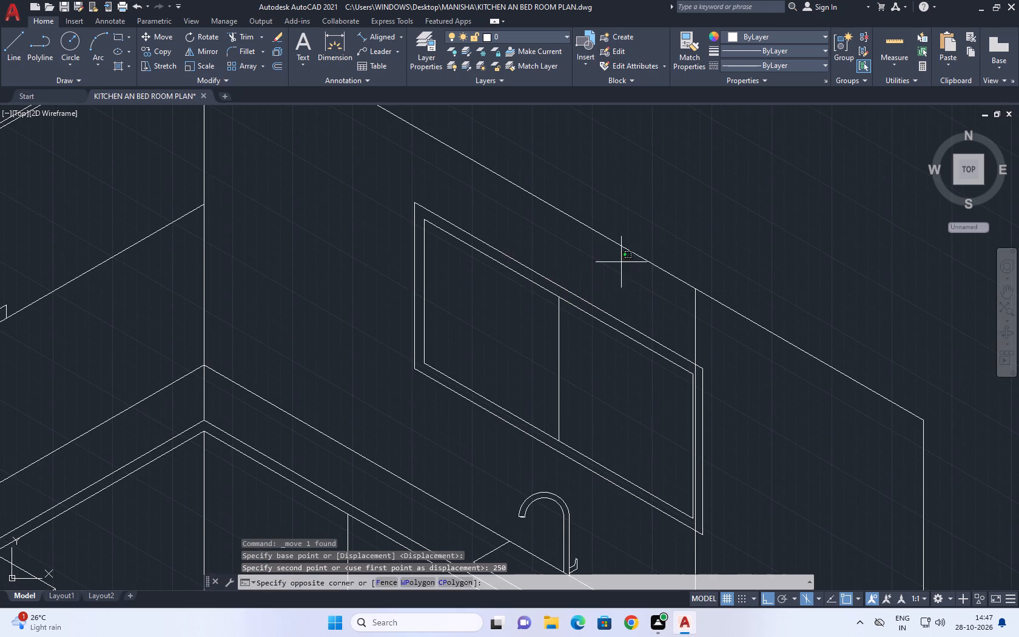
left_click(356, 342)
left_click(625, 490)
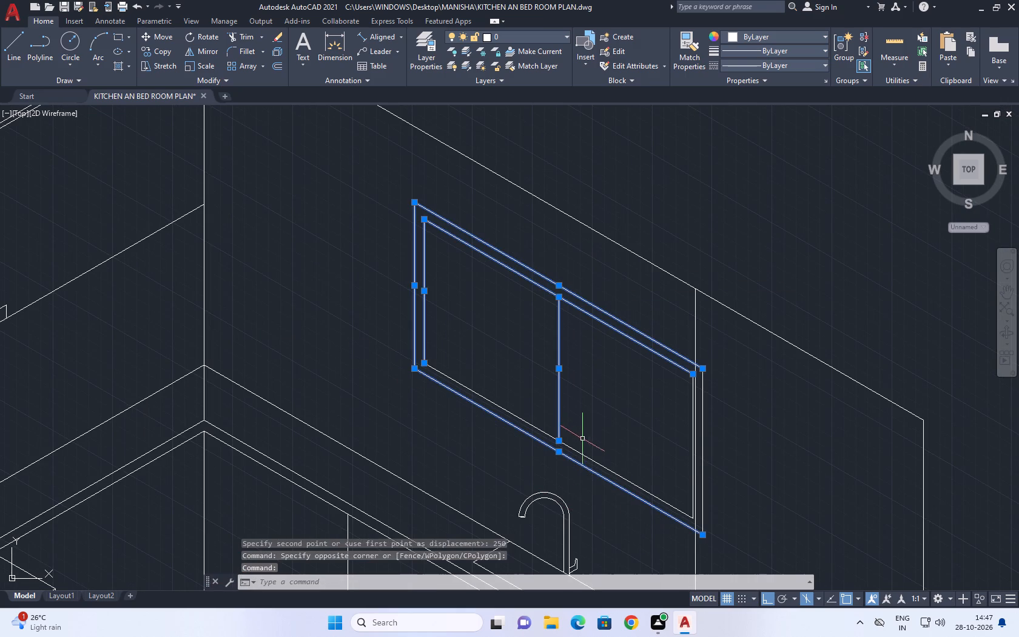
left_click(581, 440)
left_click(560, 454)
scroll(671, 482, "up", 2)
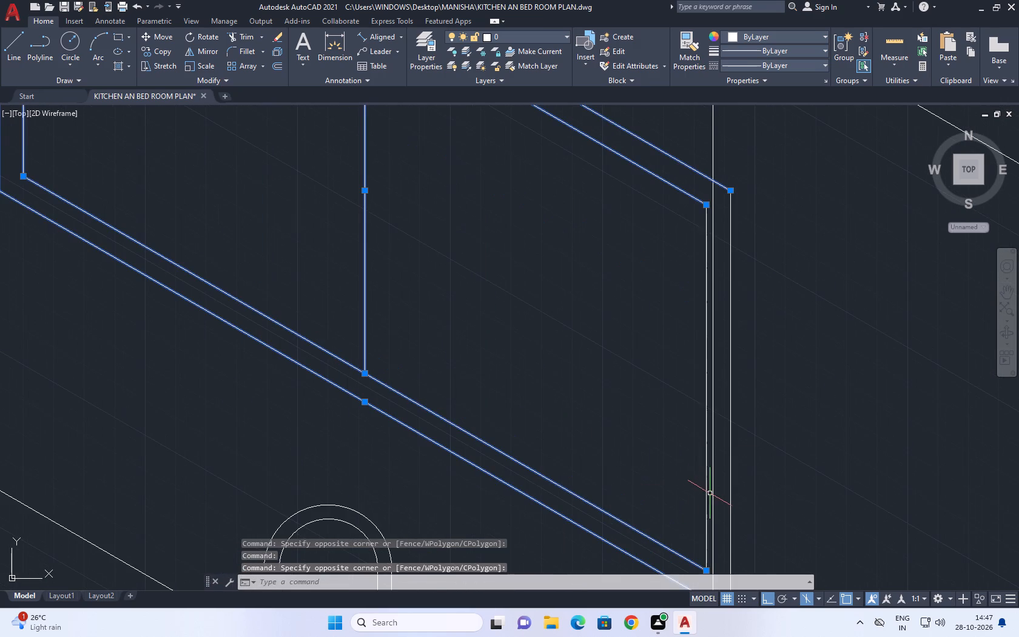
left_click(708, 492)
left_click_drag(684, 475, 667, 466)
left_click(727, 473)
left_click(730, 453)
left_click(727, 461)
left_click(739, 447)
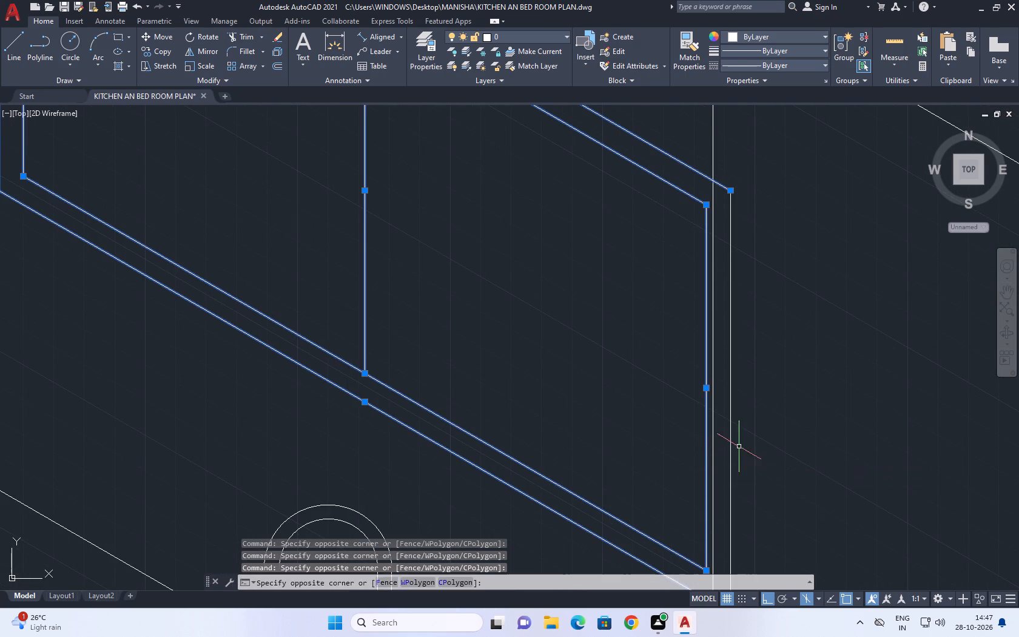
left_click(744, 447)
left_click_drag(730, 464, 728, 470)
scroll(698, 443, "down", 3)
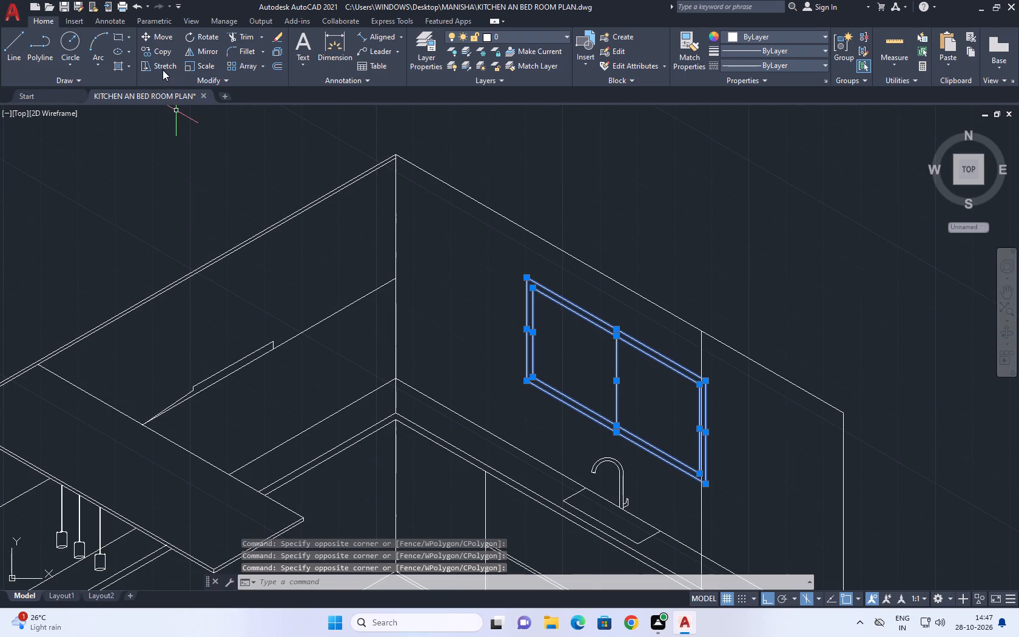
left_click(158, 30)
left_click(168, 36)
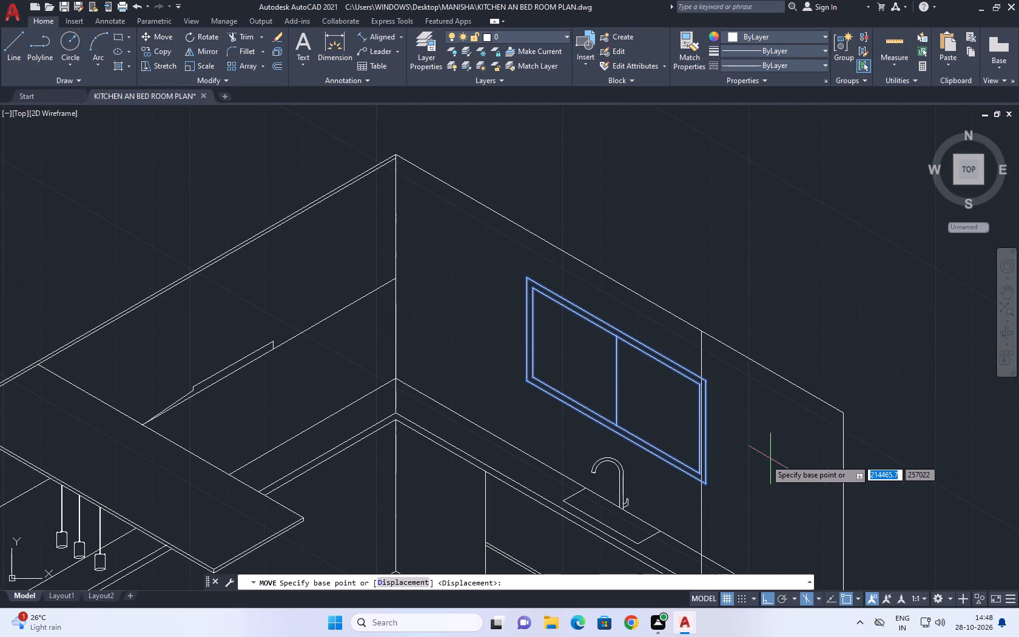
scroll(731, 469, "up", 1)
left_click(770, 465)
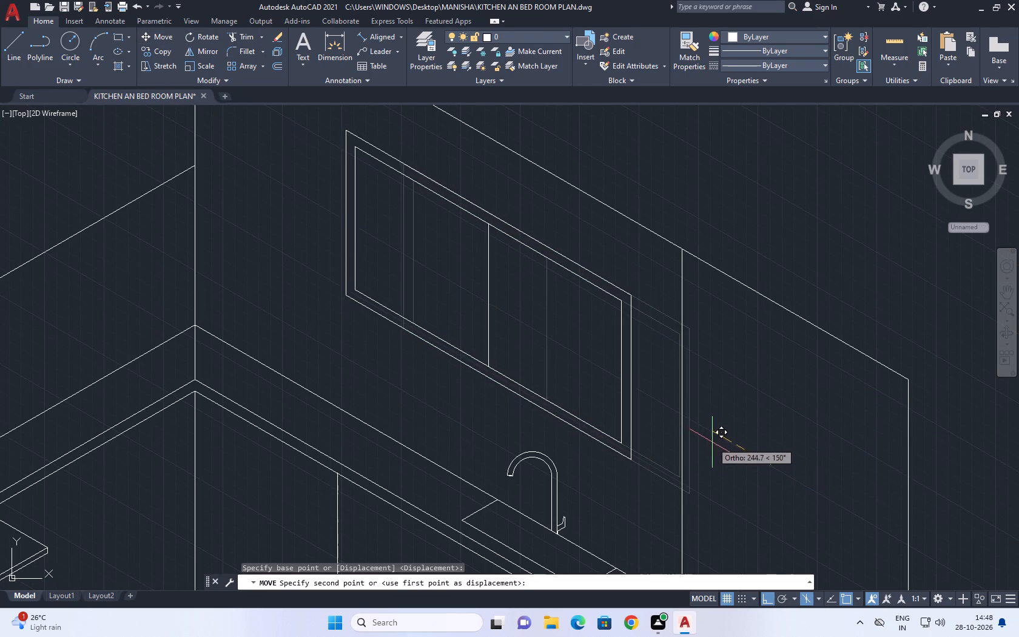
left_click(714, 443)
Move the base cabinet's two vertical dividers and the double drawer line between them towards the room corner, clear of the full-height line.
scroll(713, 433, "down", 2)
middle_click_drag(700, 492, 634, 357)
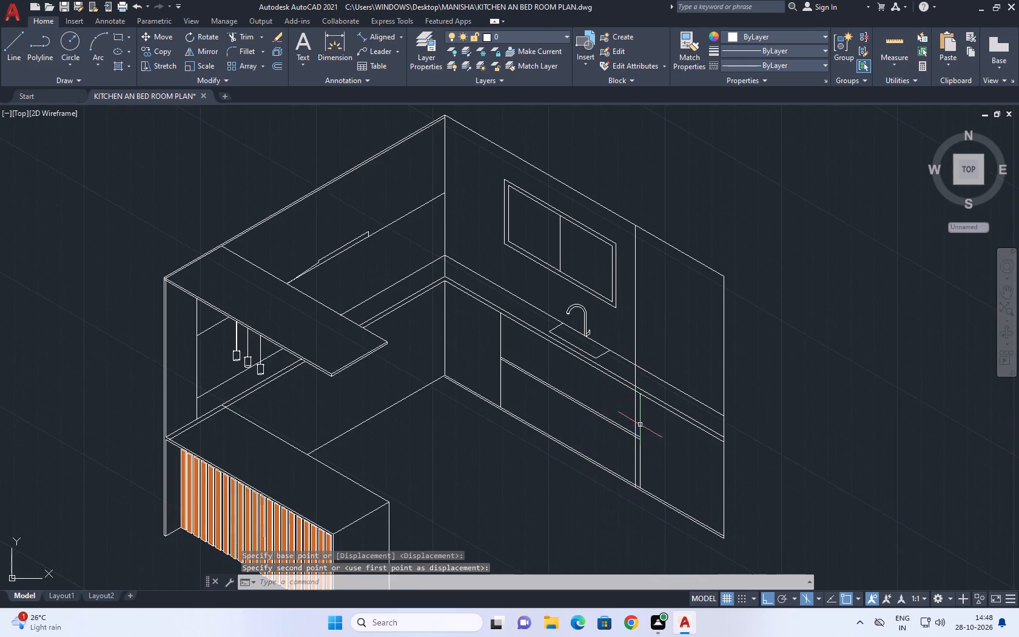
scroll(641, 433, "up", 2)
left_click(636, 433)
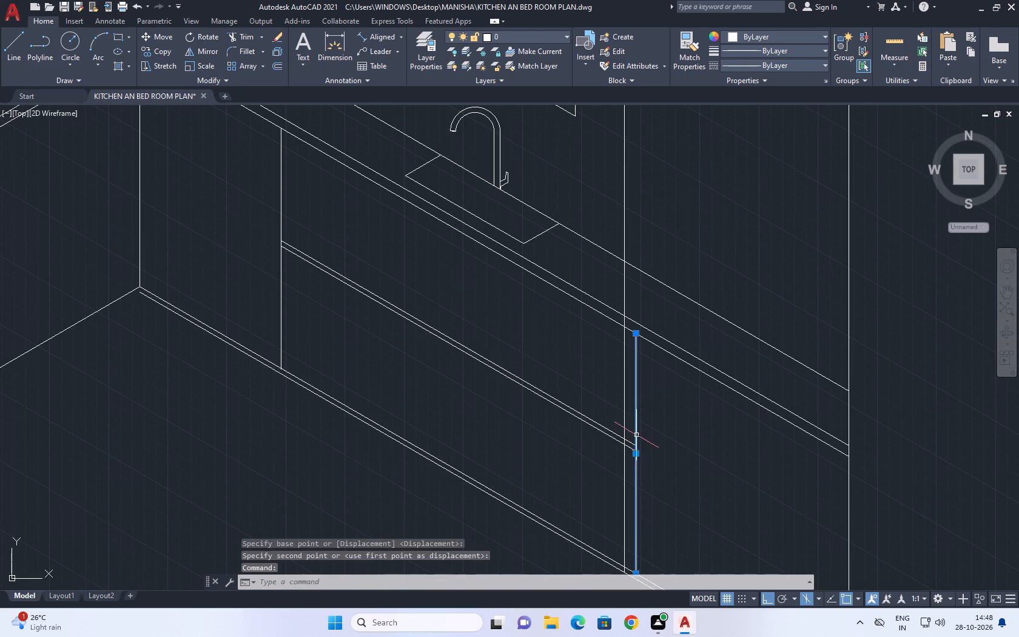
scroll(630, 456, "up", 3)
left_click(632, 390)
left_click(613, 455)
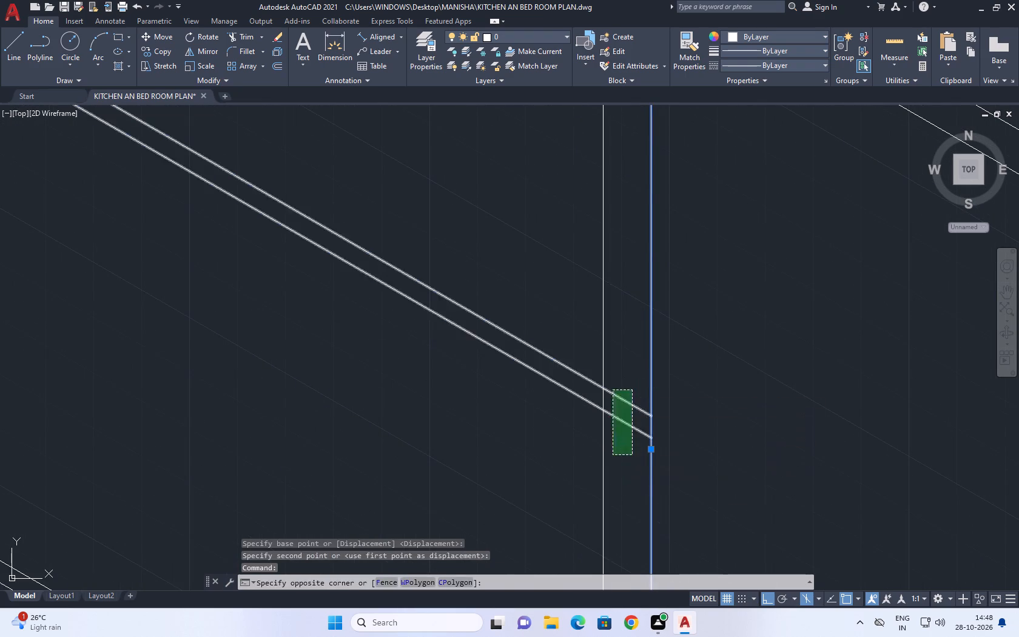
scroll(634, 445, "down", 5)
left_click(511, 346)
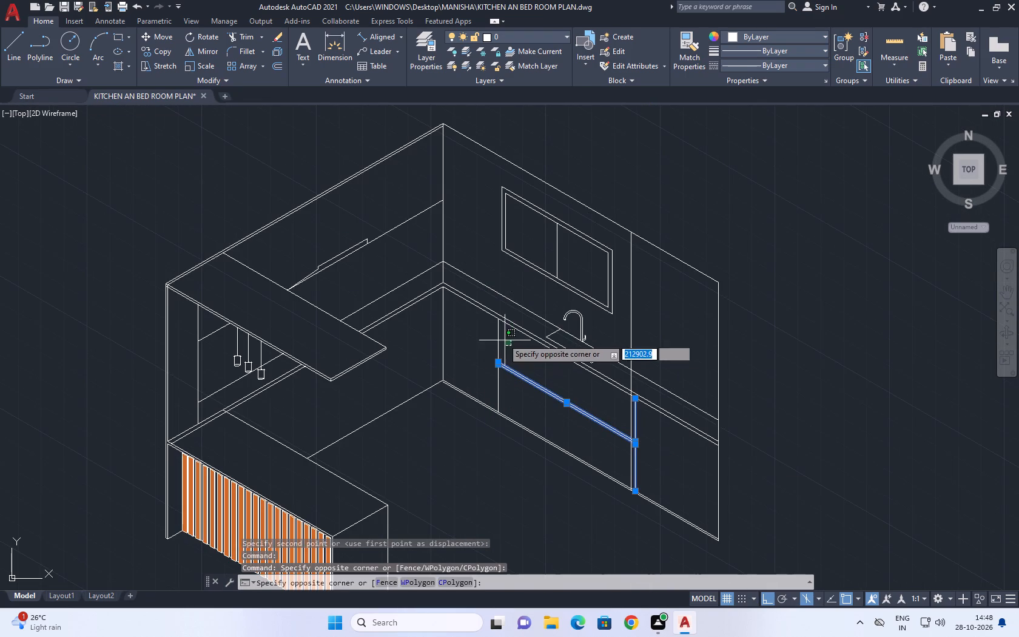
left_click(487, 334)
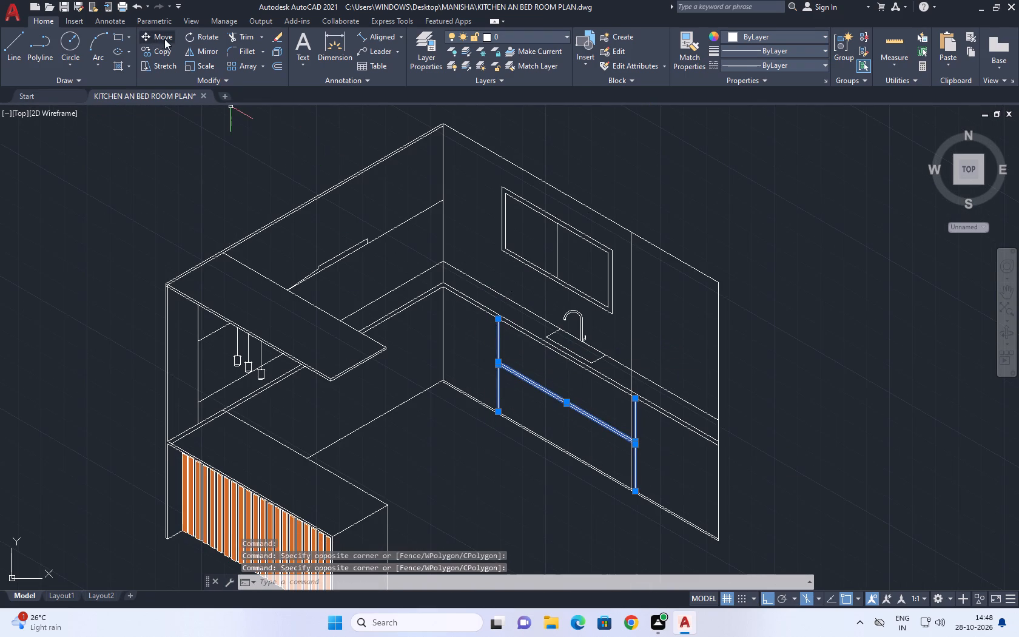
left_click(164, 39)
scroll(648, 474, "up", 2)
left_click(687, 480)
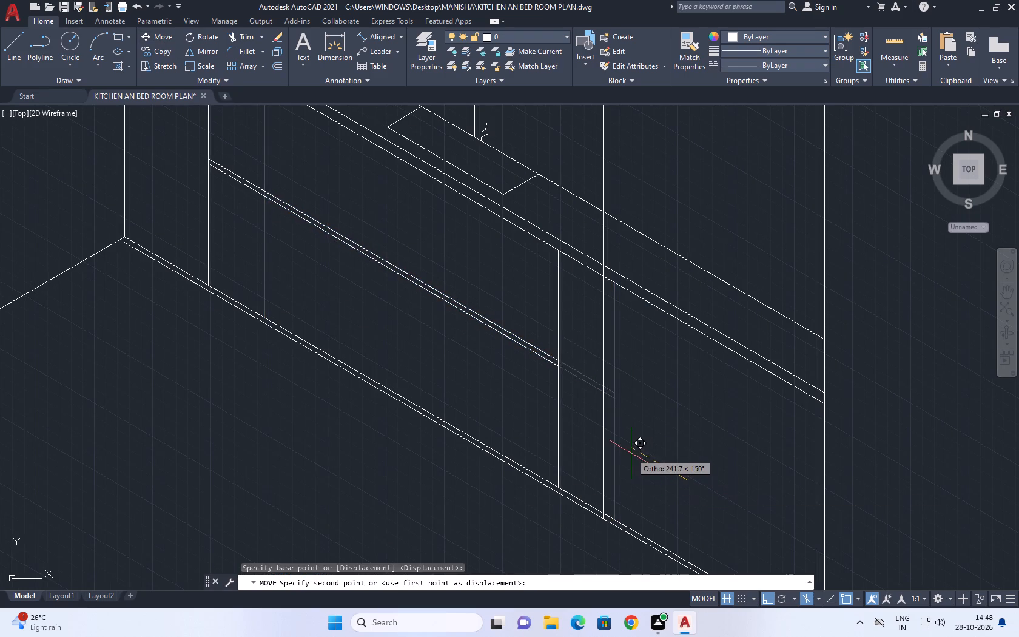
left_click(650, 460)
middle_click_drag(545, 416, 583, 460)
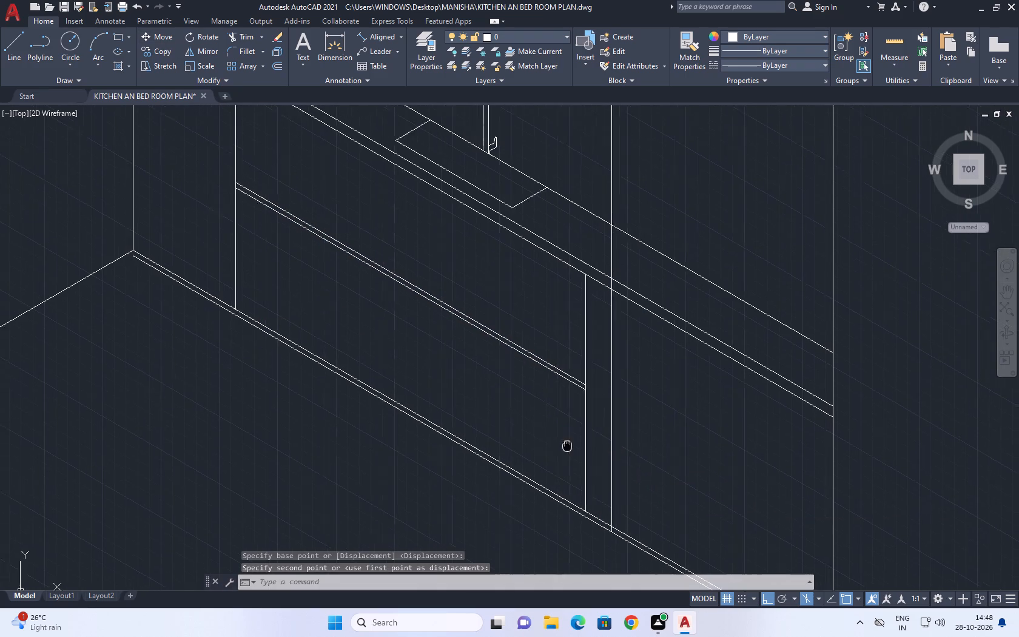
Move the base cabinet's two vertical dividers and double drawer line along the window wall so the outer divider meets the full-height line.
middle_click_drag(583, 460, 609, 474)
scroll(609, 474, "down", 1)
left_click(633, 471)
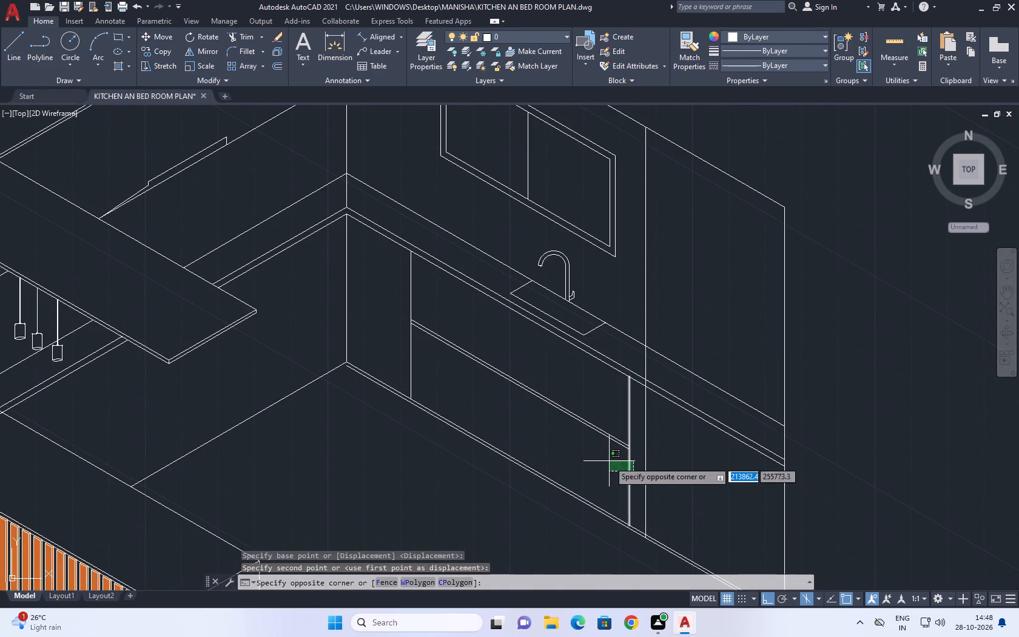
left_click(609, 461)
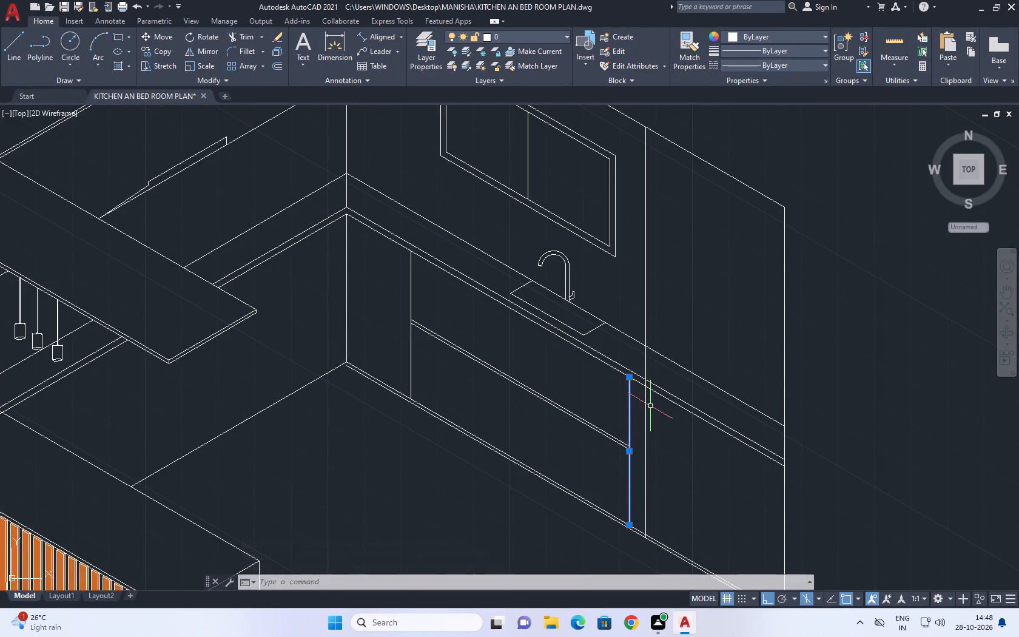
left_click(601, 420)
left_click(568, 447)
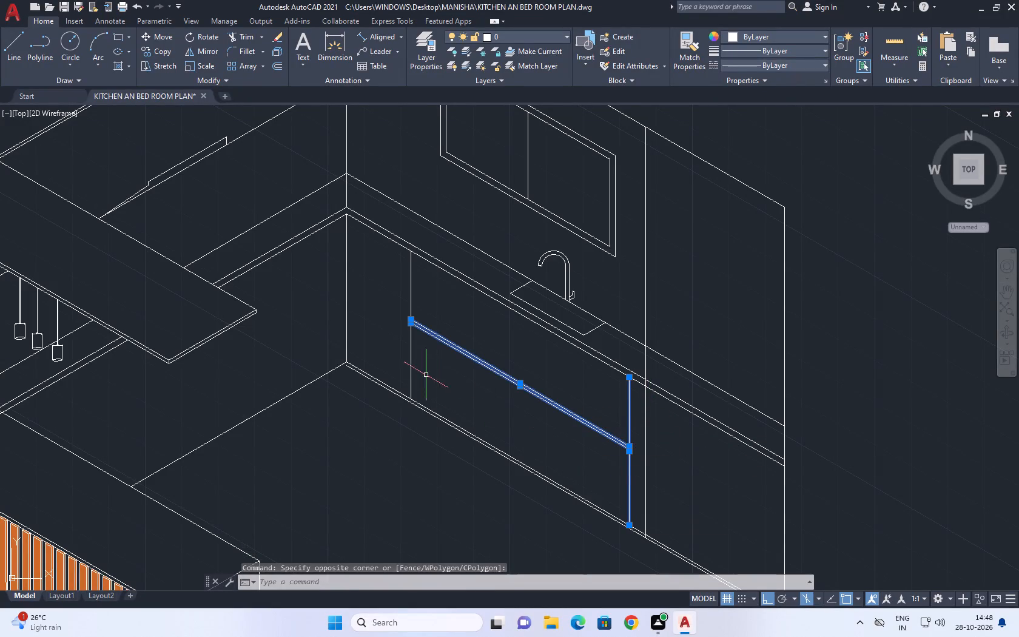
left_click(426, 375)
left_click(394, 350)
left_click(164, 41)
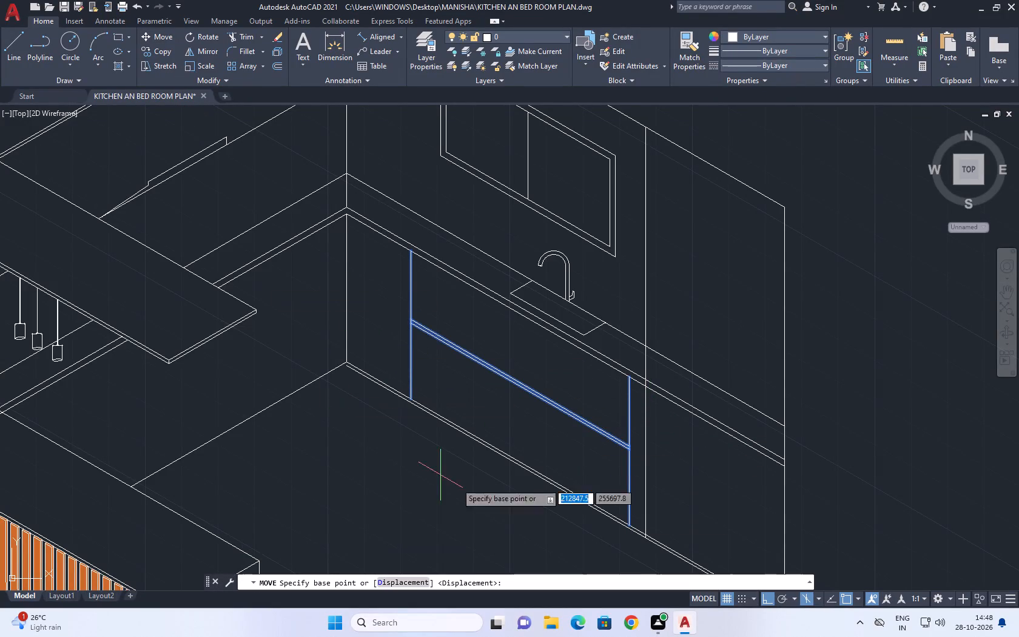
scroll(630, 536, "up", 2)
left_click(629, 505)
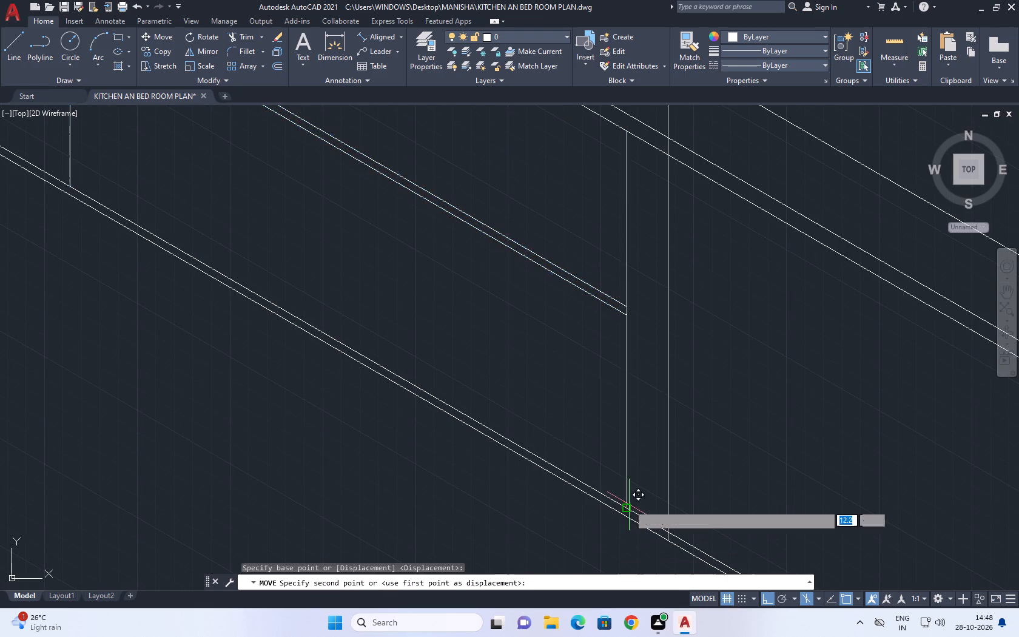
left_click(669, 531)
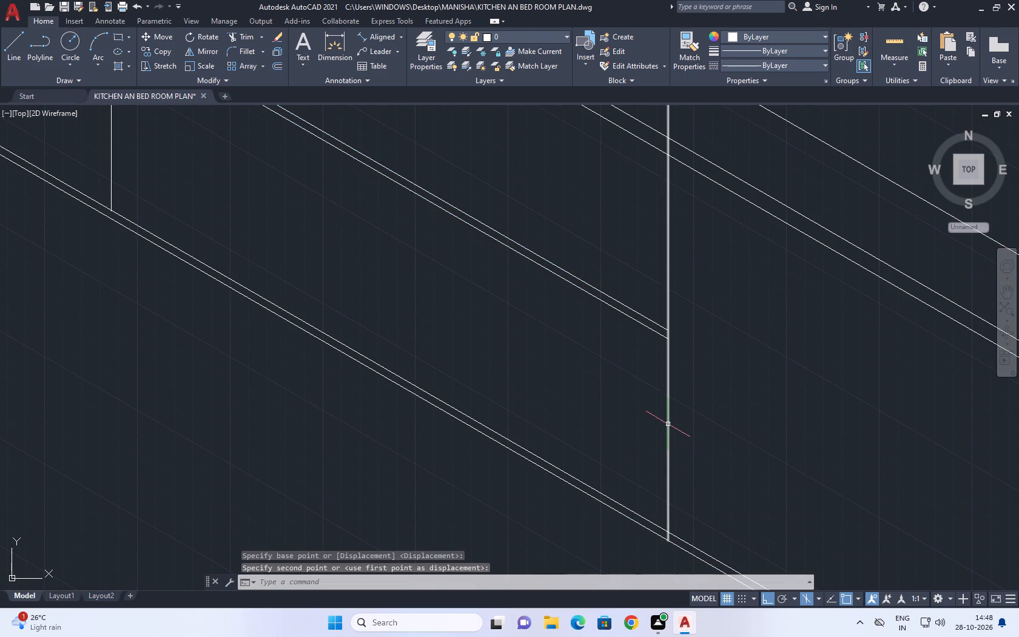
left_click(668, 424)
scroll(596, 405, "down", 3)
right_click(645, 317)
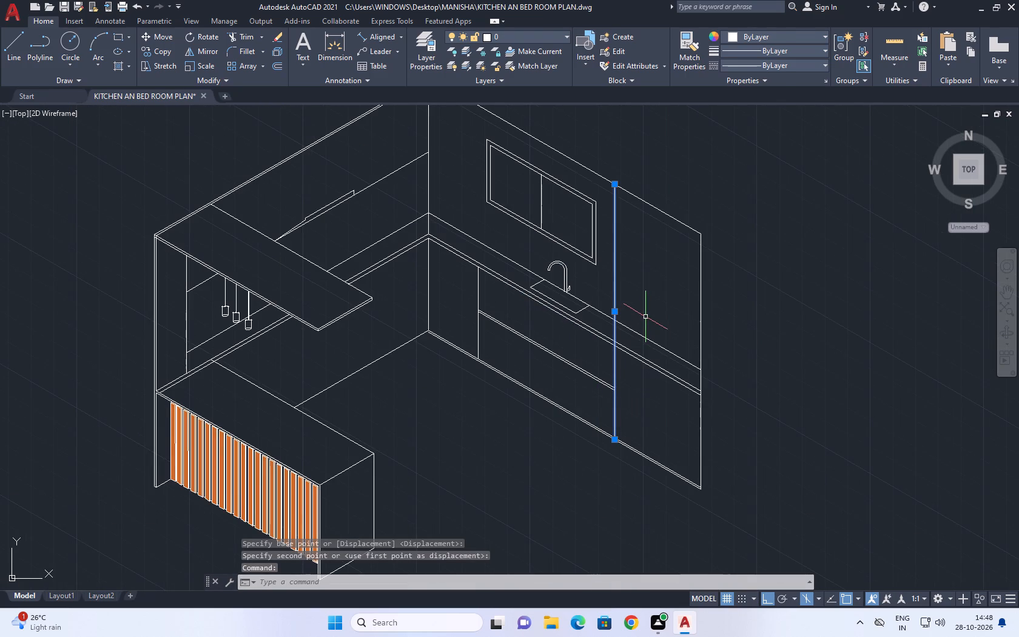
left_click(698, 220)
Copy the base cabinet's outer divider 300 units along the wall towards the room corner.
left_click(611, 304)
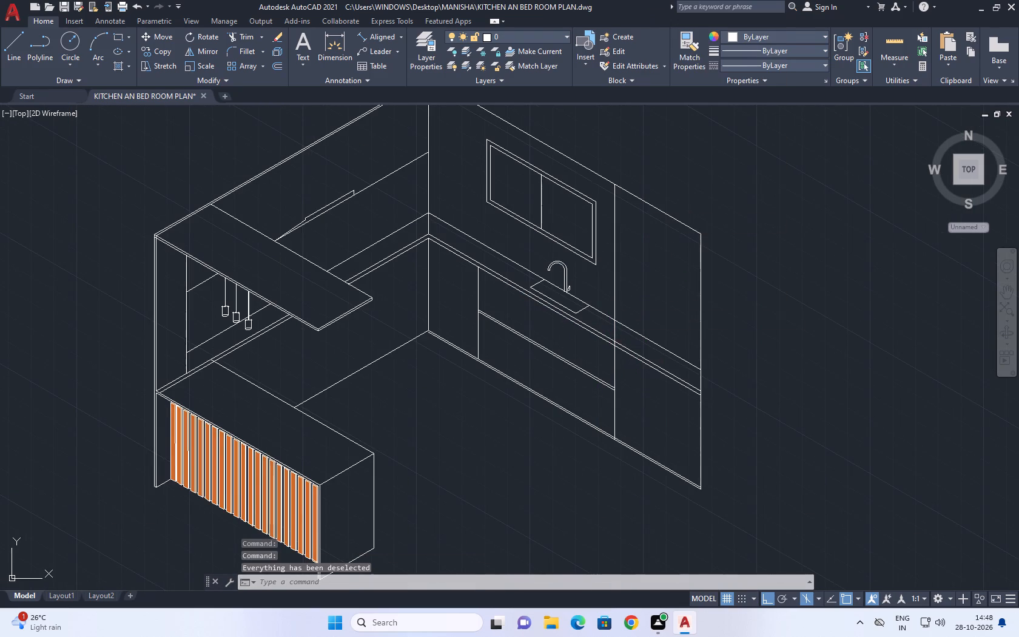
left_click(637, 467)
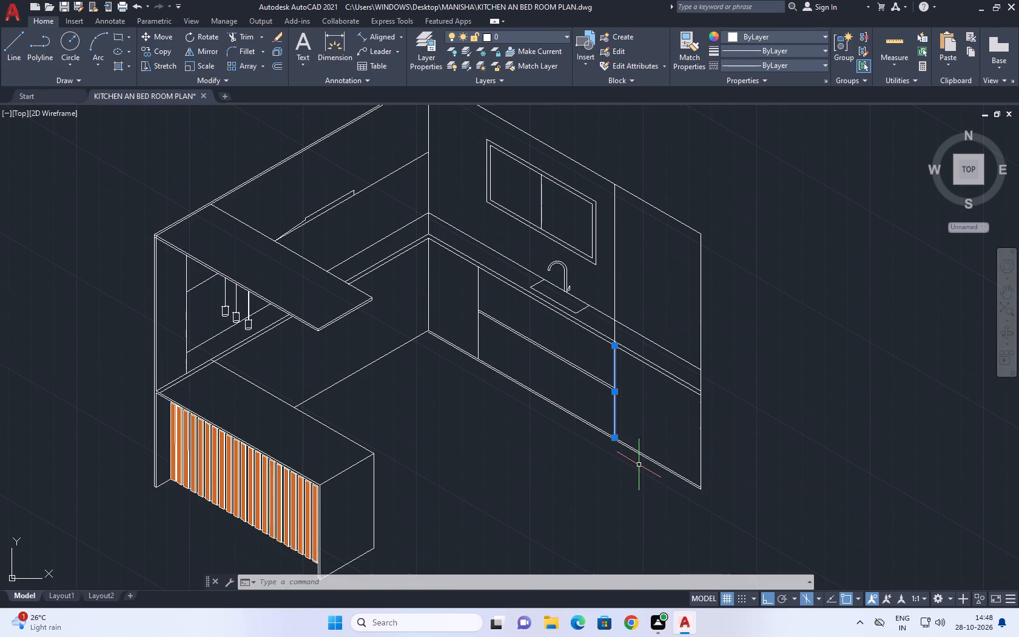
type("CO")
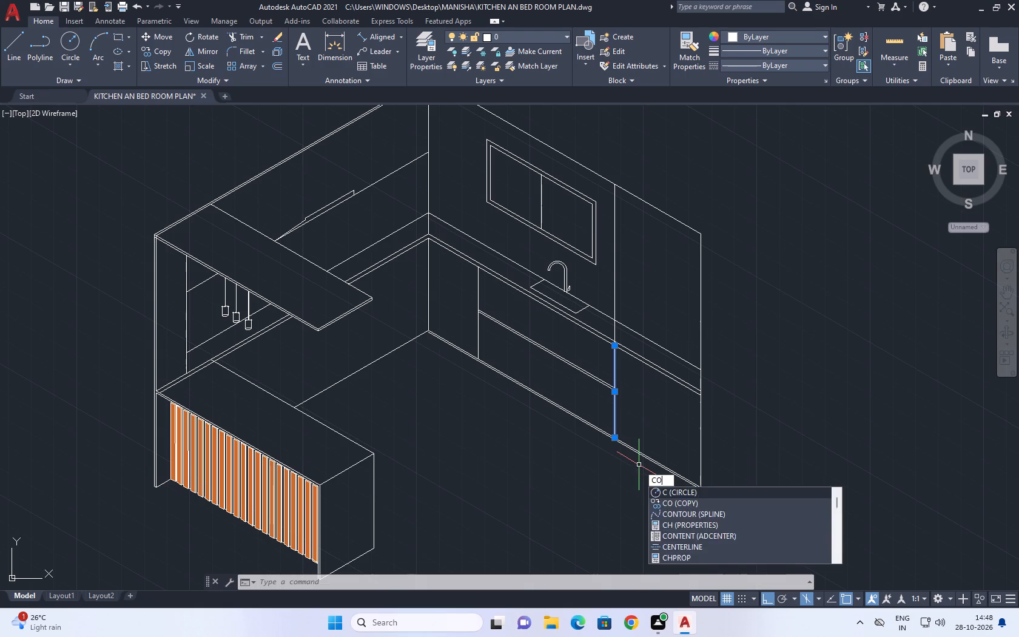
key("space")
scroll(587, 437, "up", 3)
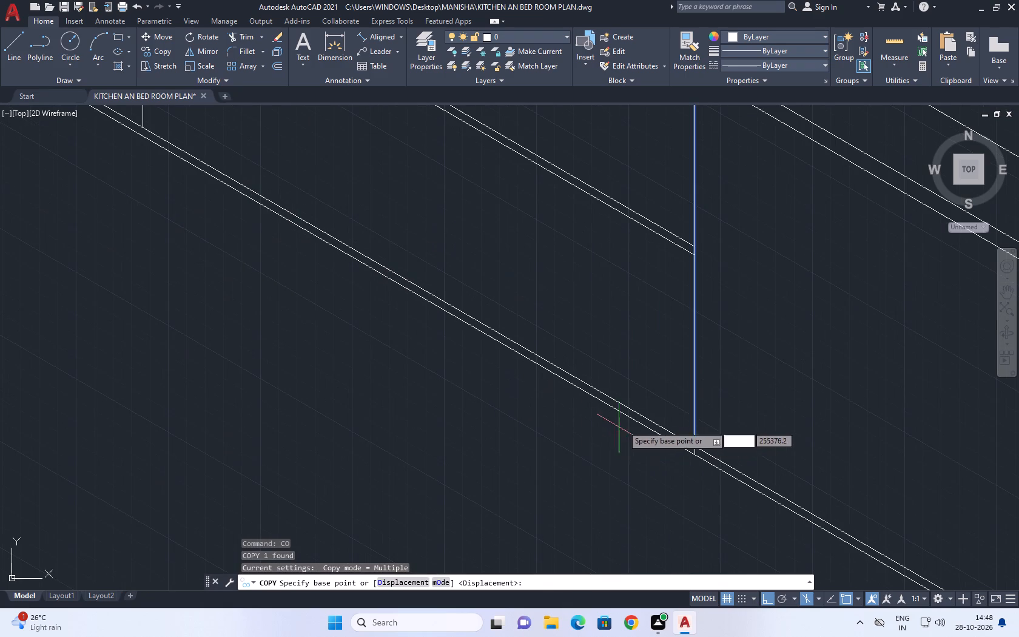
left_click(657, 413)
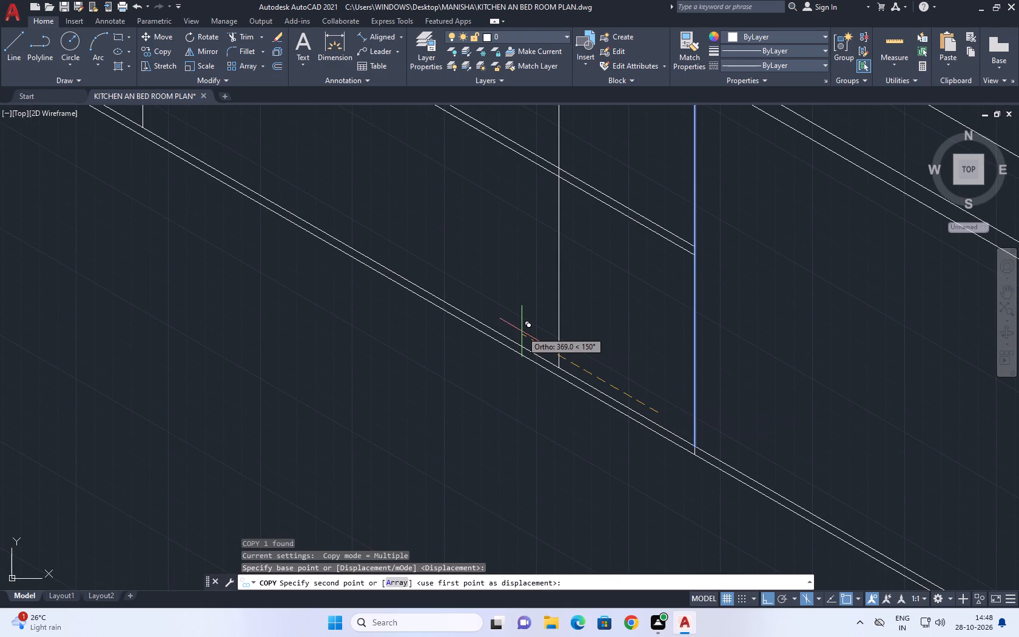
type("300")
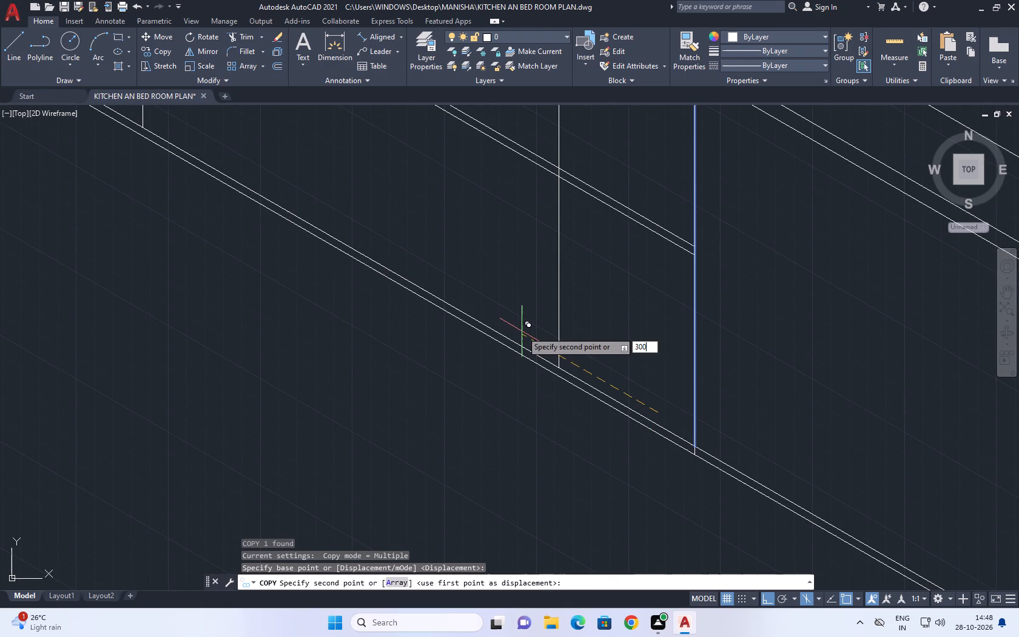
key("Return")
scroll(515, 322, "down", 3)
key("Escape")
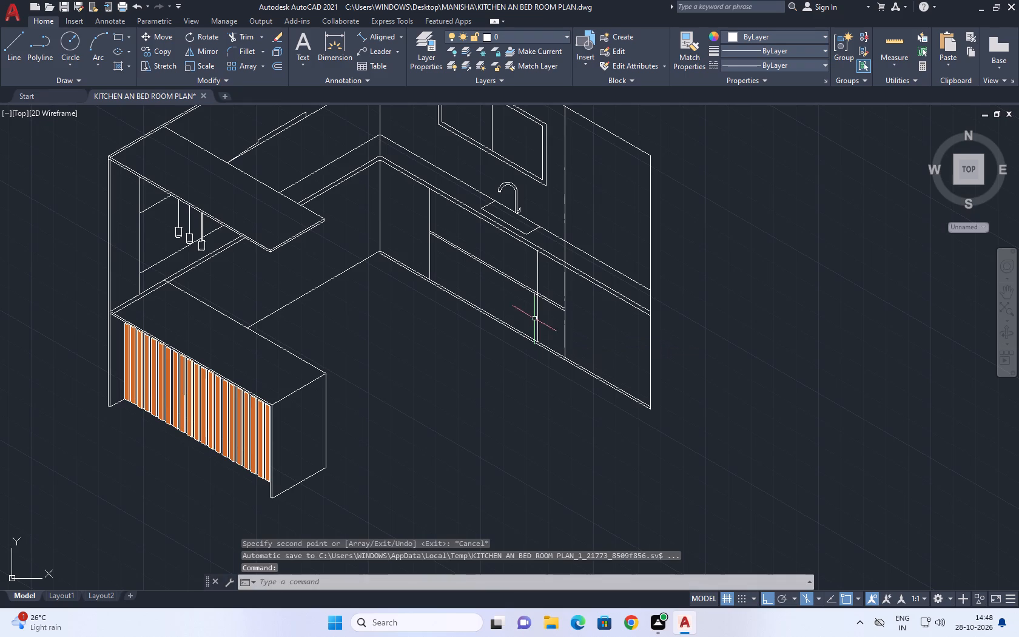
Trim the double drawer line between the copied divider and the full-height line.
scroll(528, 312, "up", 2)
middle_click_drag(555, 382, 565, 408)
type("TR")
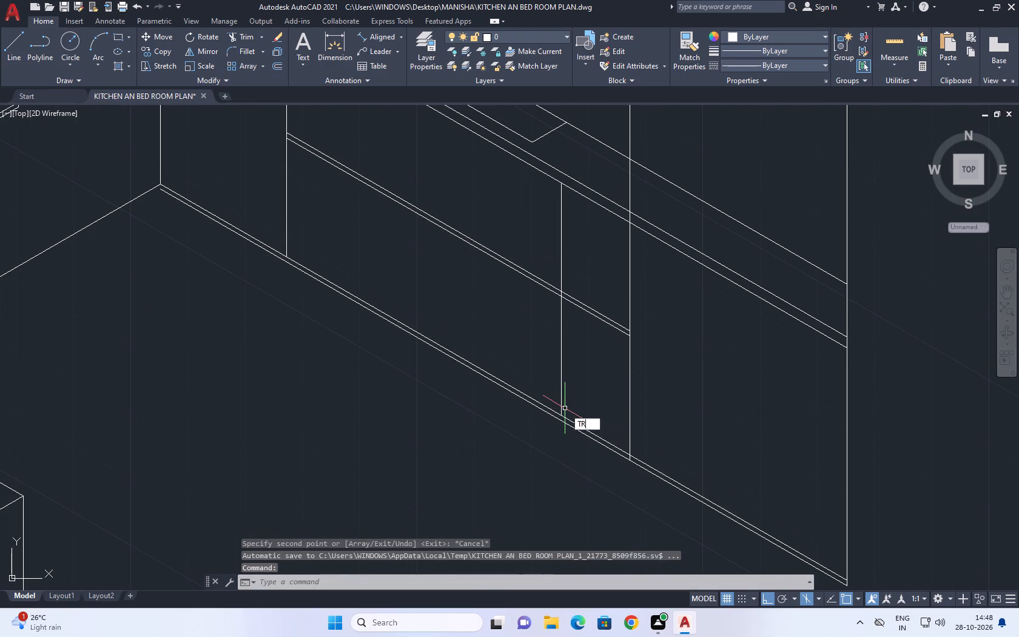
key("space")
left_click(603, 283)
left_click(597, 363)
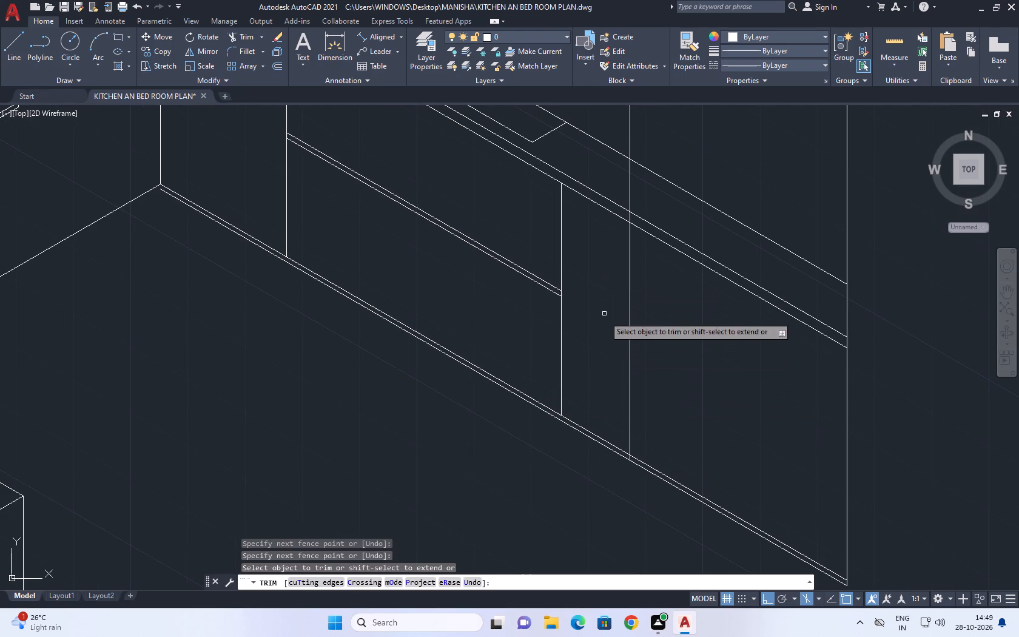
middle_click_drag(604, 305, 700, 532)
key("Escape")
Copy the full-height line and the coinciding cabinet divider 30 units along the wall, away from the room corner.
left_click_drag(733, 525, 725, 517)
left_click(701, 490)
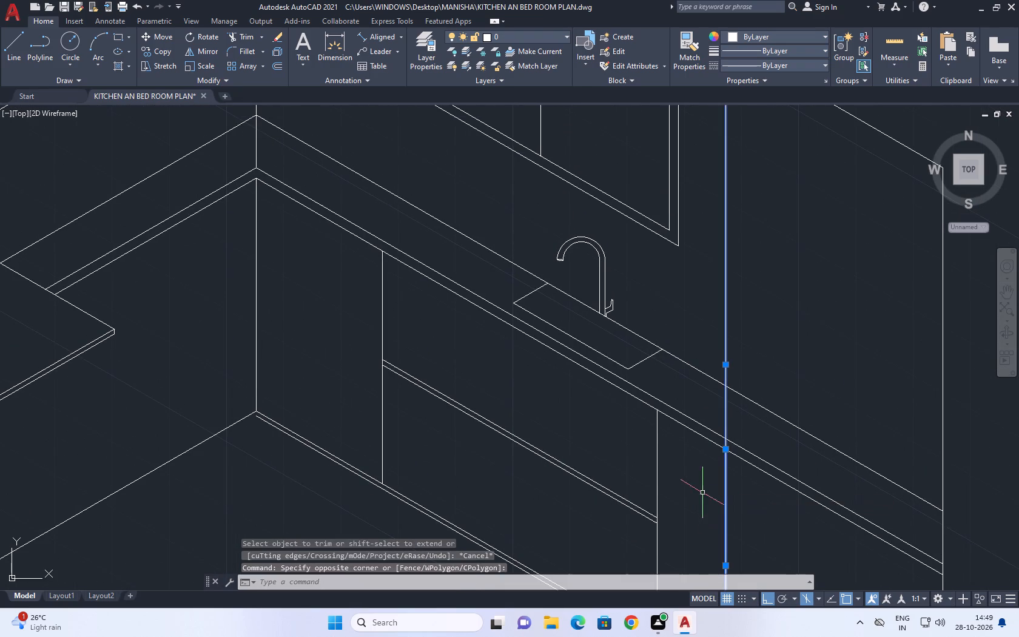
middle_click_drag(708, 504, 666, 409)
type("CO")
key("space")
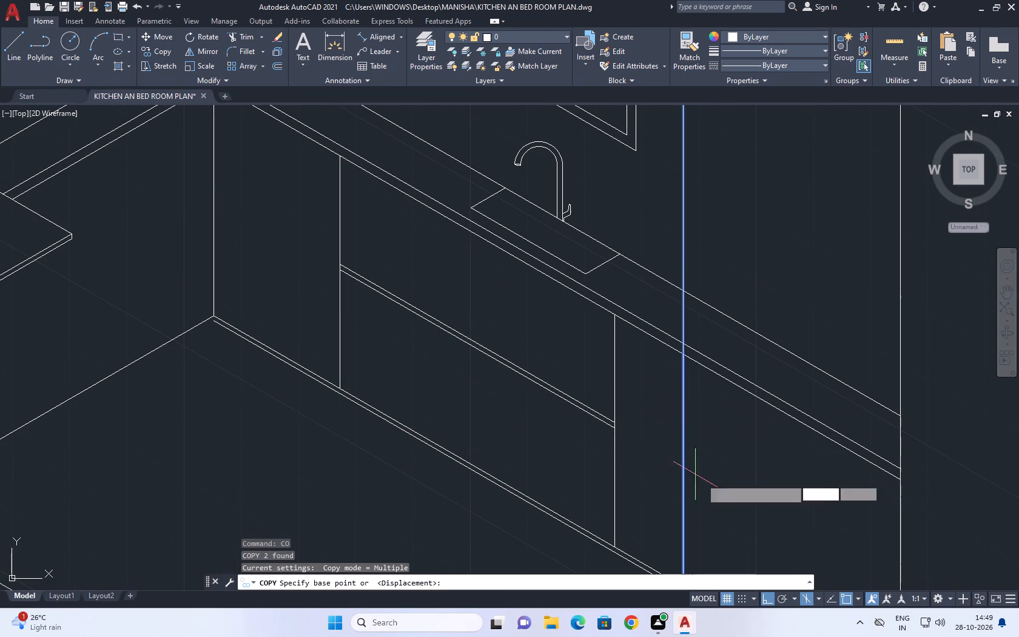
left_click(686, 451)
type("30")
key("Return")
key("Escape")
Move the whole divided window along the wall away from the room corner so its outer end overlaps the two full-height lines.
middle_click_drag(742, 456, 682, 468)
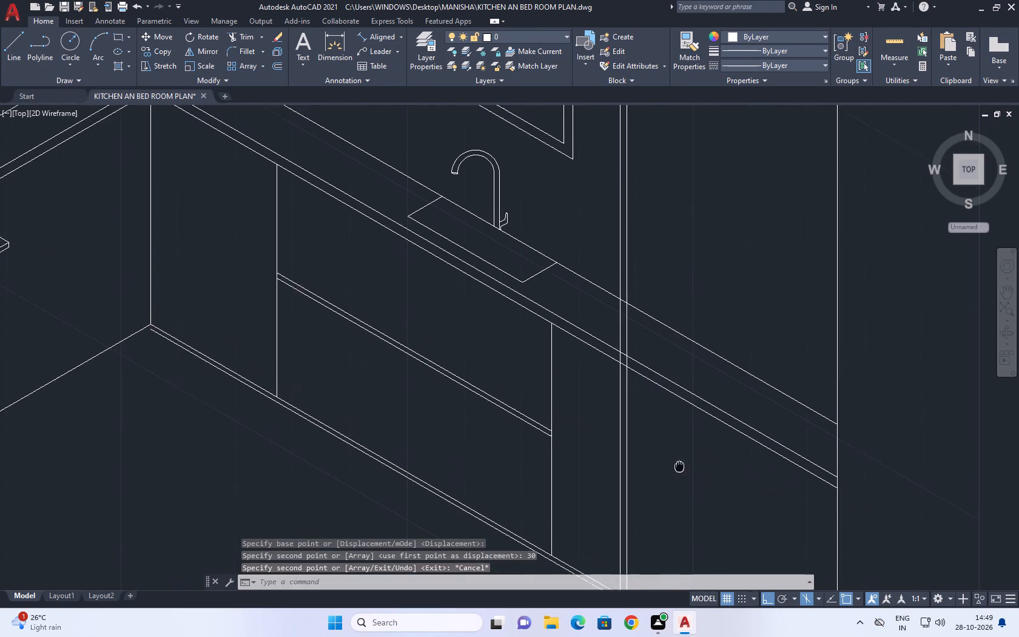
middle_click_drag(682, 468, 761, 485)
scroll(827, 473, "down", 3)
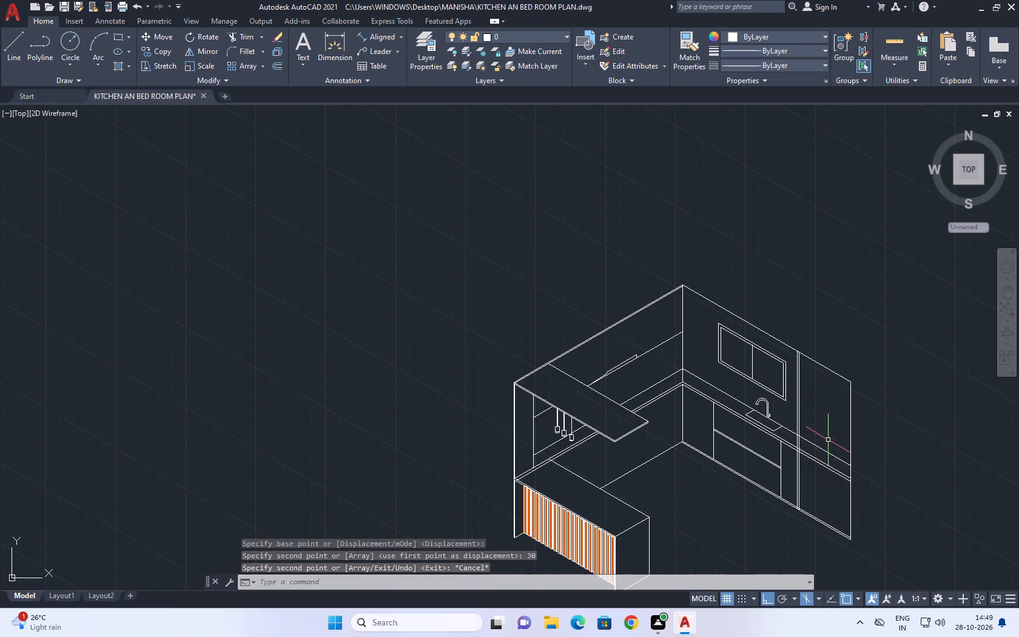
middle_click_drag(866, 453, 779, 385)
scroll(696, 332, "up", 4)
left_click_drag(731, 357, 720, 352)
left_click(639, 294)
middle_click_drag(652, 314, 731, 413)
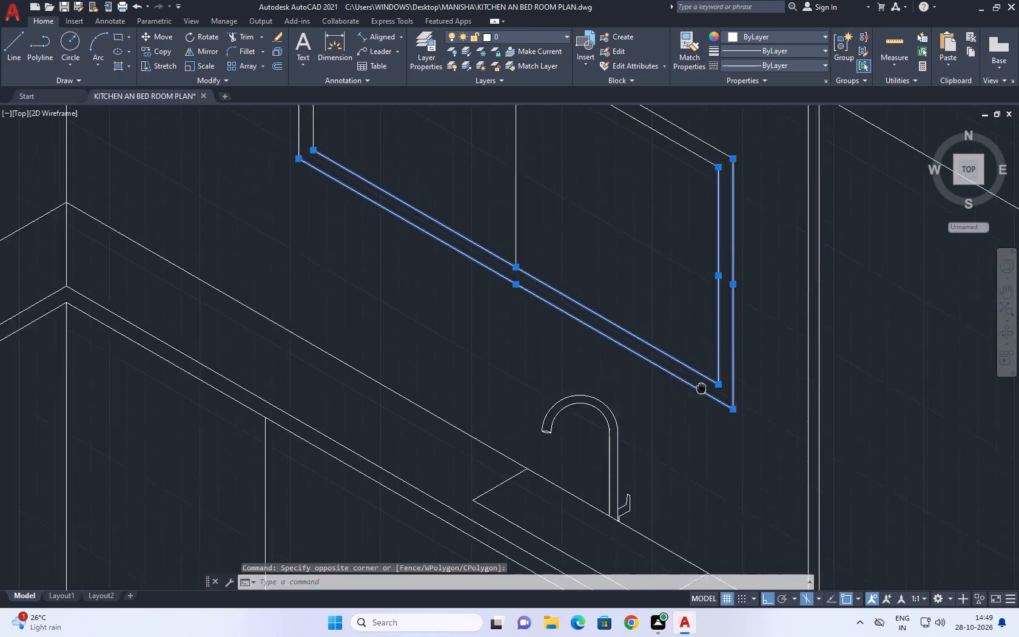
middle_click_drag(731, 413, 821, 479)
scroll(828, 489, "down", 2)
left_click(782, 354)
left_click_drag(759, 378, 750, 379)
left_click(697, 352)
left_click(650, 352)
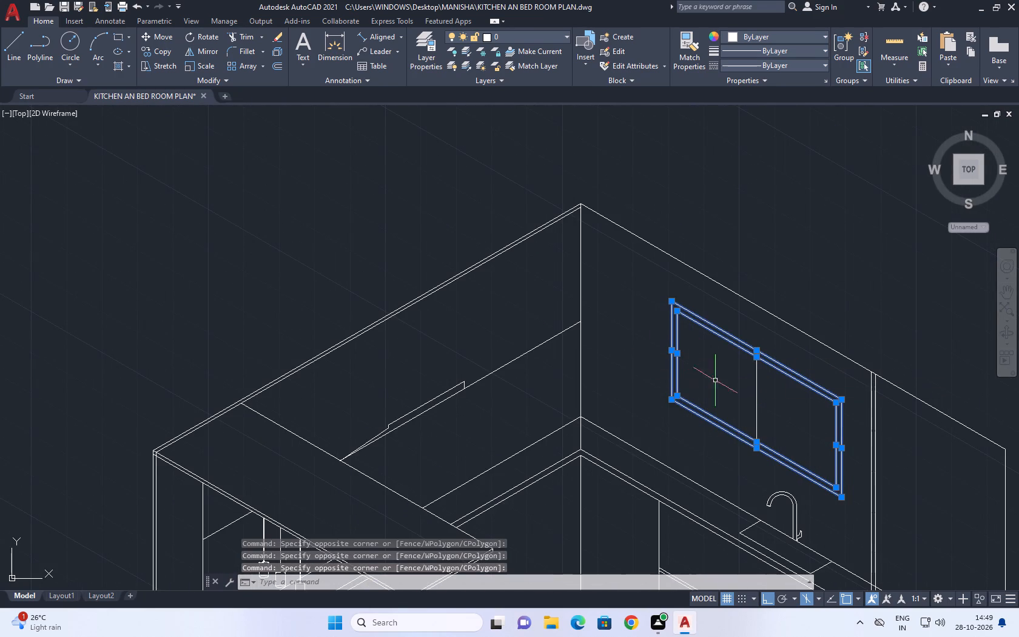
left_click_drag(787, 420, 780, 410)
left_click(733, 379)
middle_click_drag(757, 397, 685, 349)
key("m")
key("space")
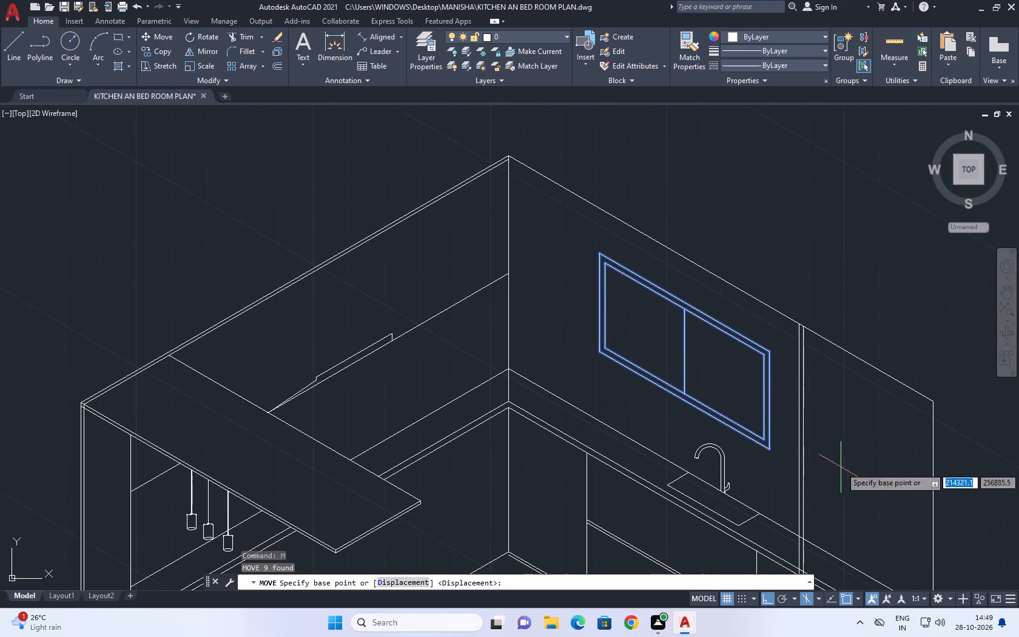
middle_click_drag(818, 465, 705, 384)
left_click(705, 399)
left_click(756, 420)
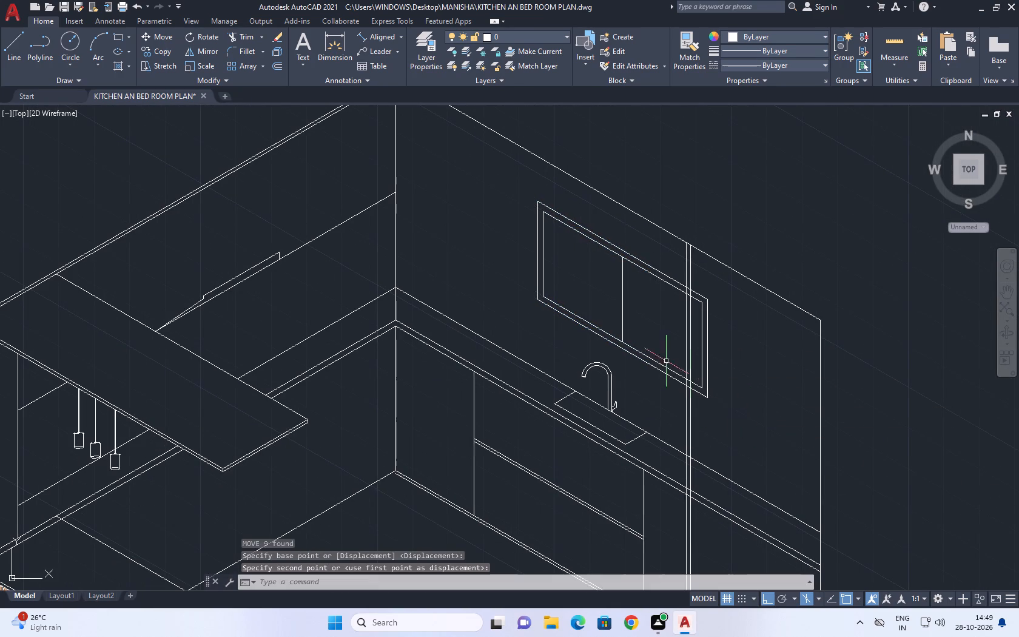
Trim off the part of the window frame that extends past the outer full-height line.
type("TR")
key("space")
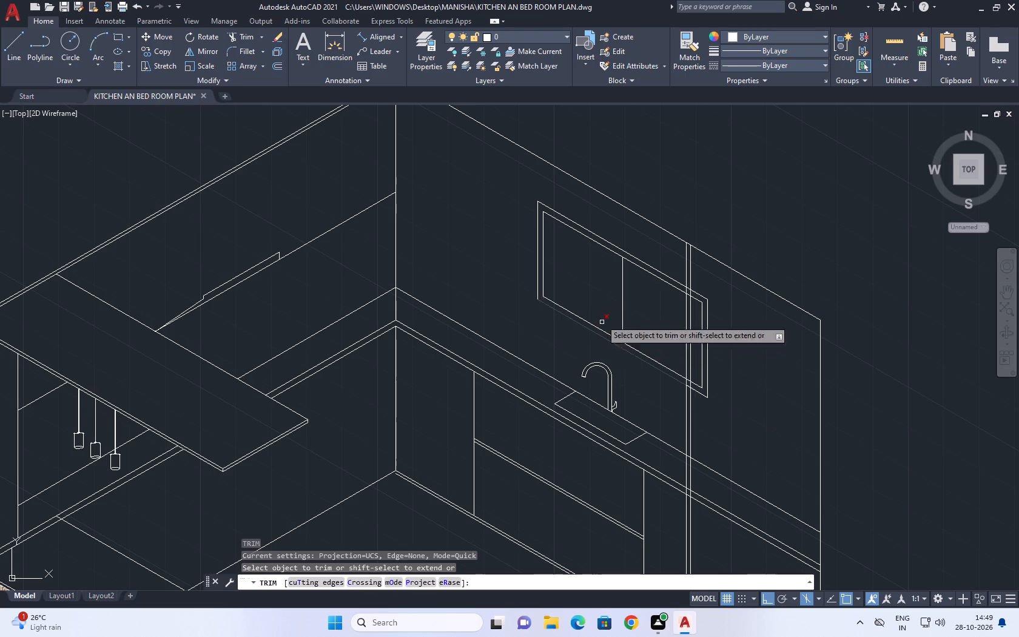
scroll(718, 354, "up", 3)
middle_click_drag(668, 160, 716, 252)
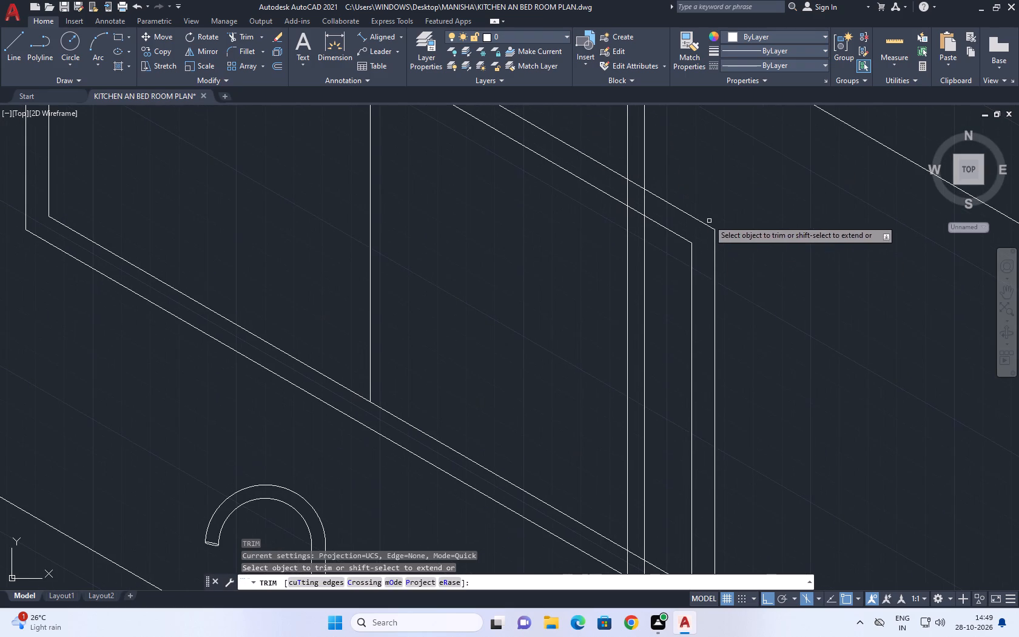
left_click_drag(696, 192, 691, 203)
left_click(676, 274)
scroll(730, 234, "down", 2)
left_click(731, 237)
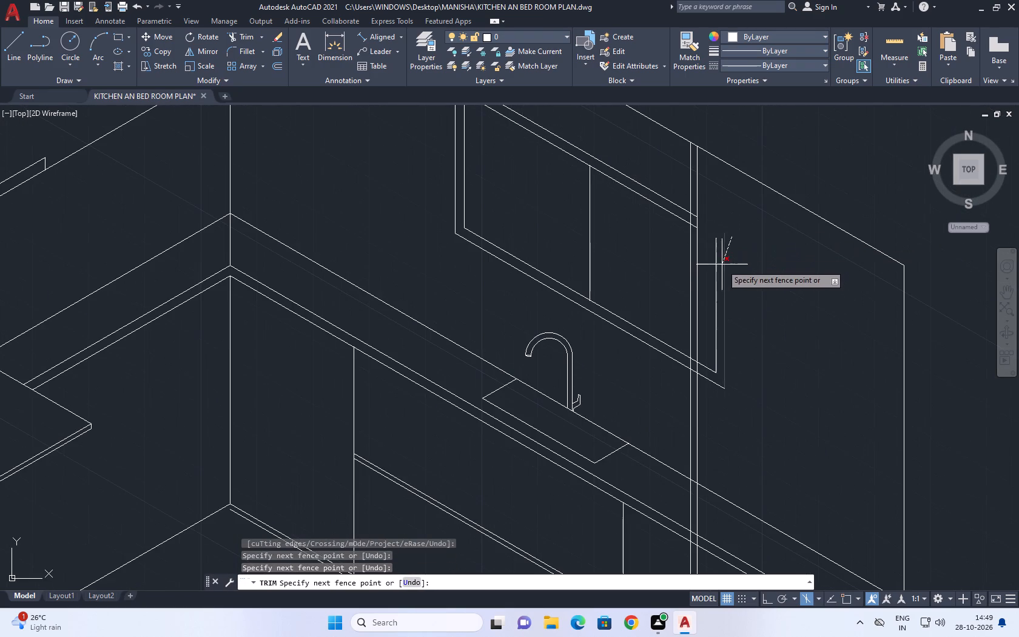
left_click(713, 283)
scroll(692, 388, "up", 2)
left_click(746, 306)
left_click(735, 416)
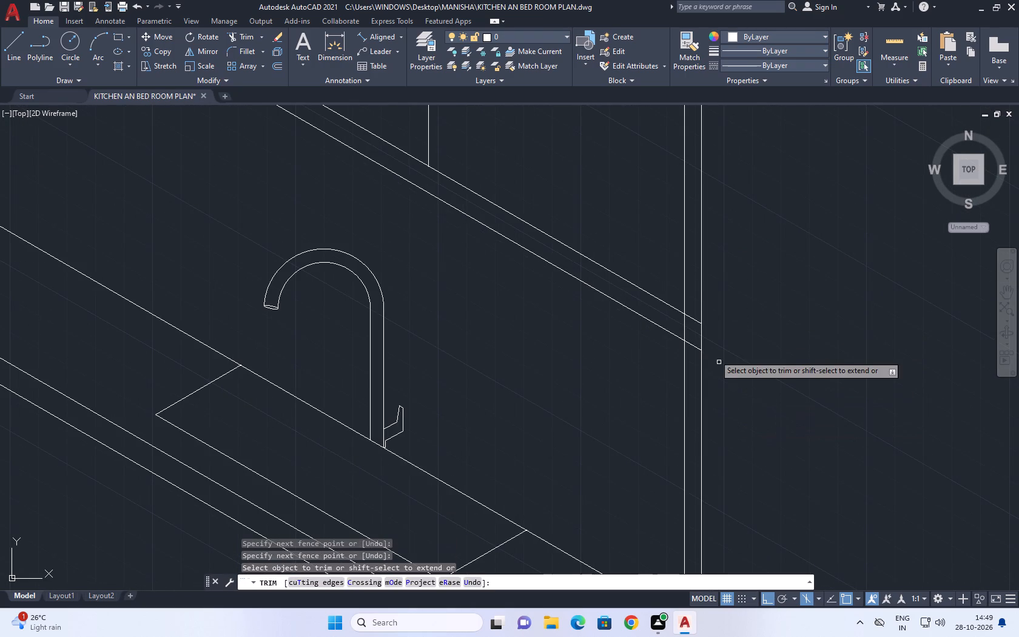
Trim the remaining upper and lower window frame lines between the two full-height lines.
scroll(700, 331, "up", 3)
left_click(691, 282)
left_click(681, 435)
scroll(694, 428, "down", 5)
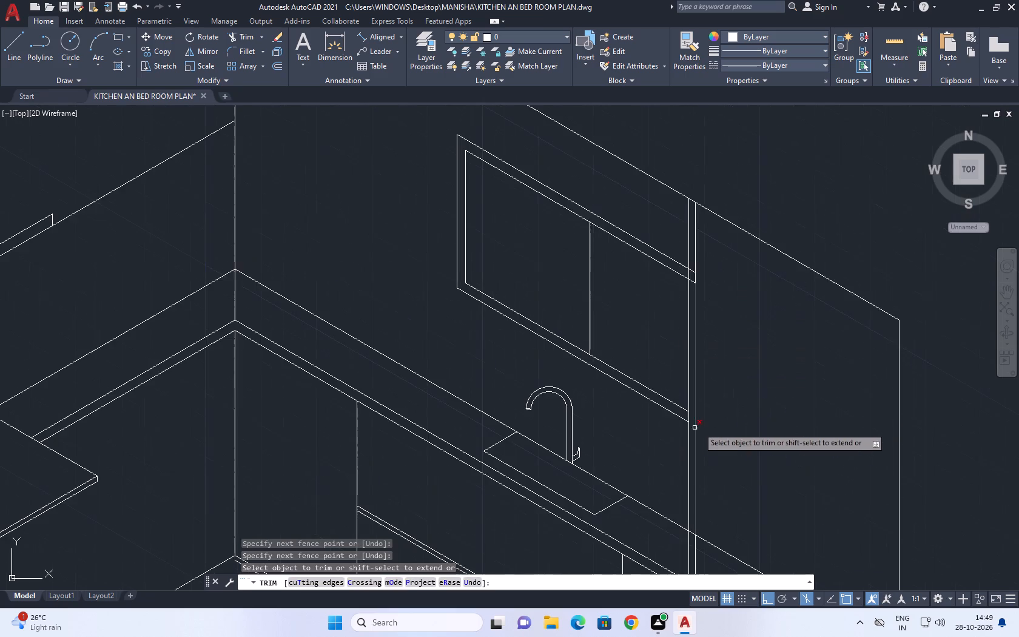
scroll(685, 320, "up", 3)
middle_click_drag(705, 227, 715, 450)
left_click(719, 320)
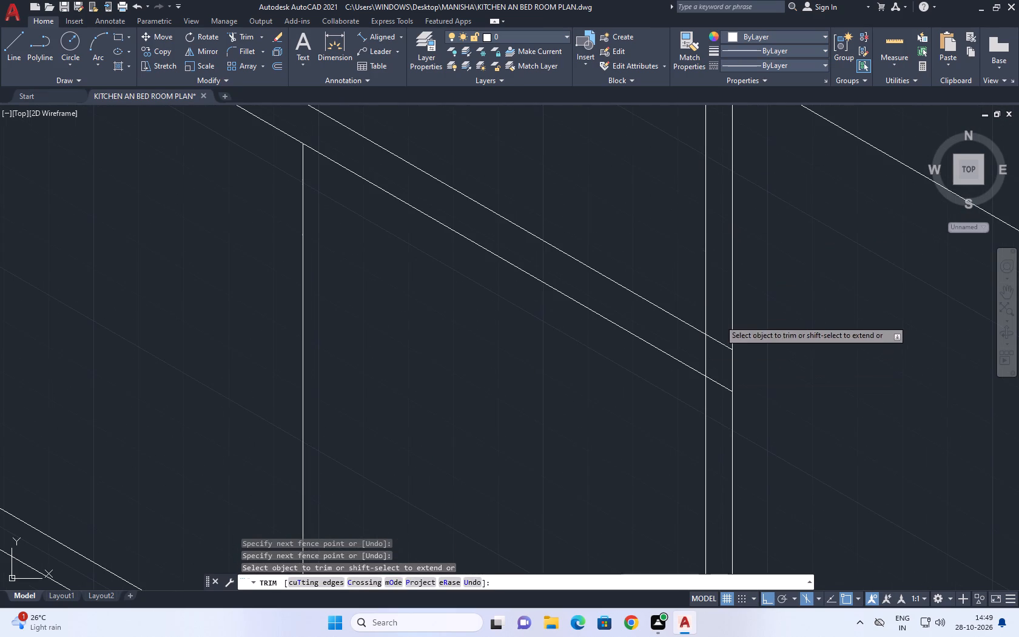
left_click_drag(719, 400, 719, 407)
key("Escape")
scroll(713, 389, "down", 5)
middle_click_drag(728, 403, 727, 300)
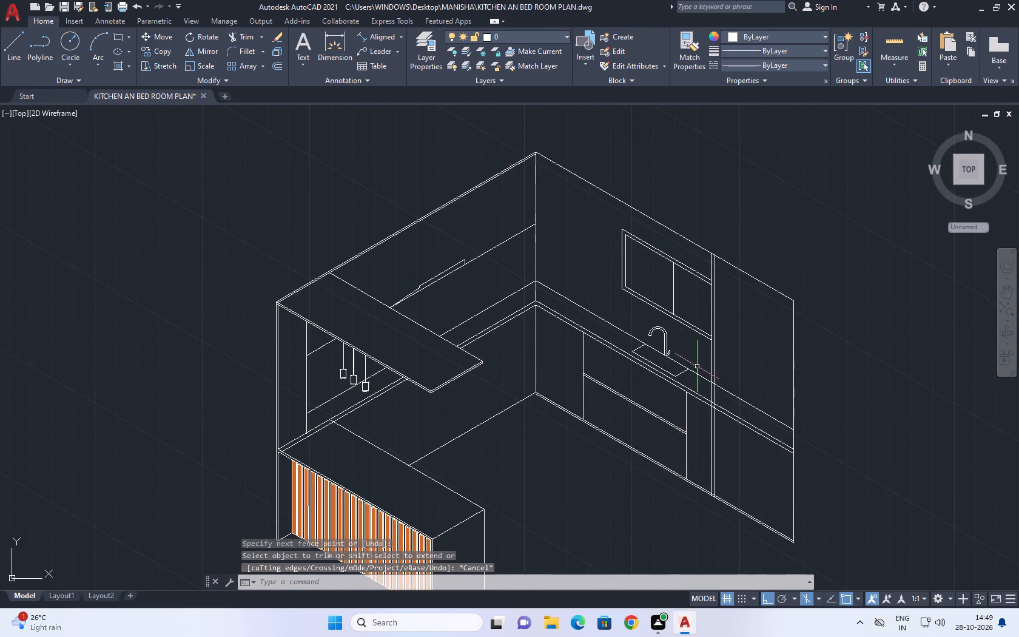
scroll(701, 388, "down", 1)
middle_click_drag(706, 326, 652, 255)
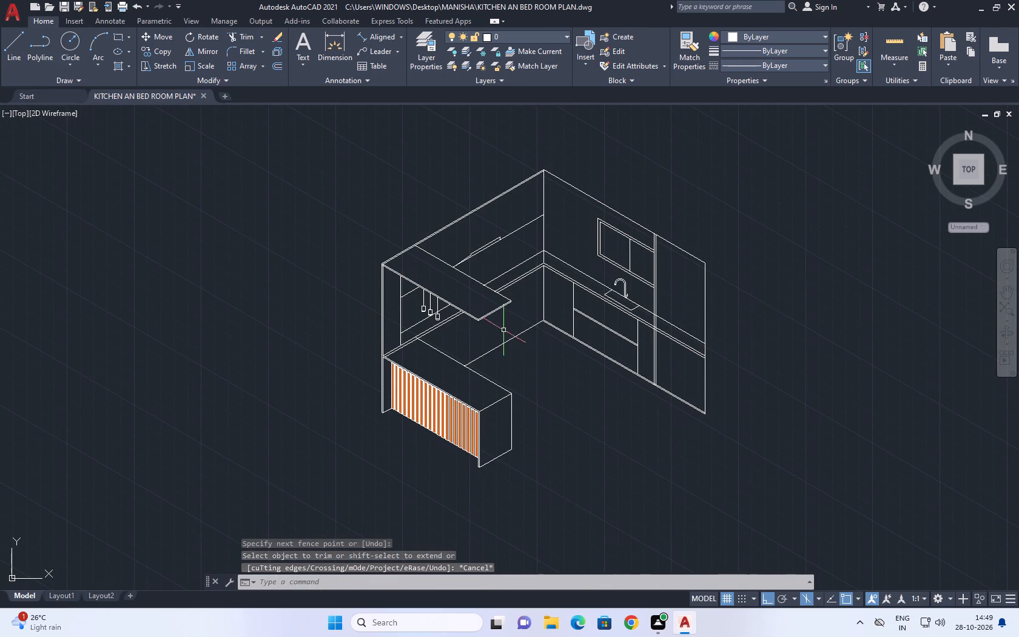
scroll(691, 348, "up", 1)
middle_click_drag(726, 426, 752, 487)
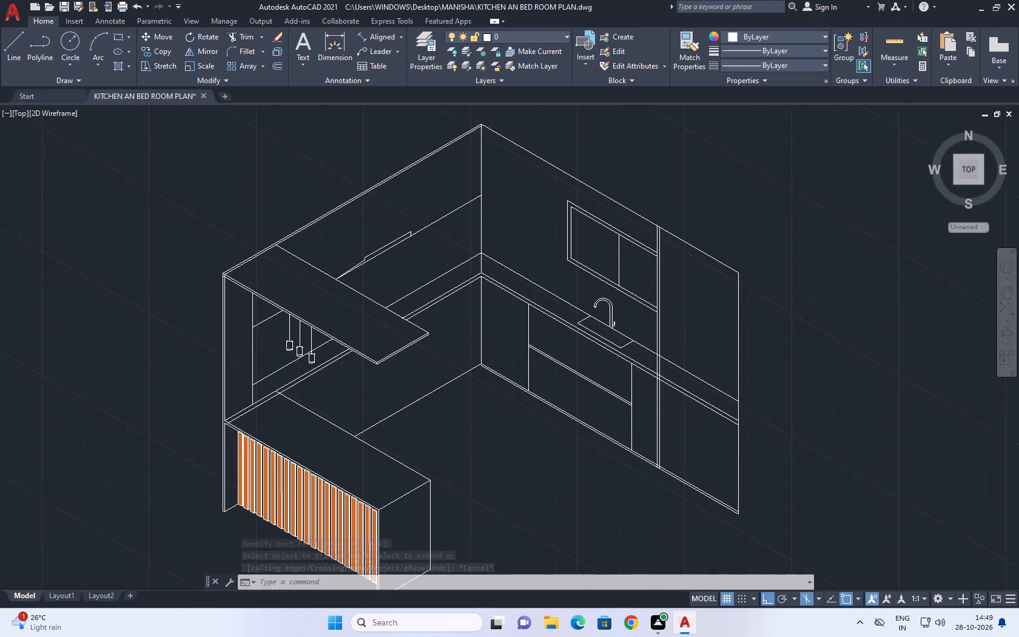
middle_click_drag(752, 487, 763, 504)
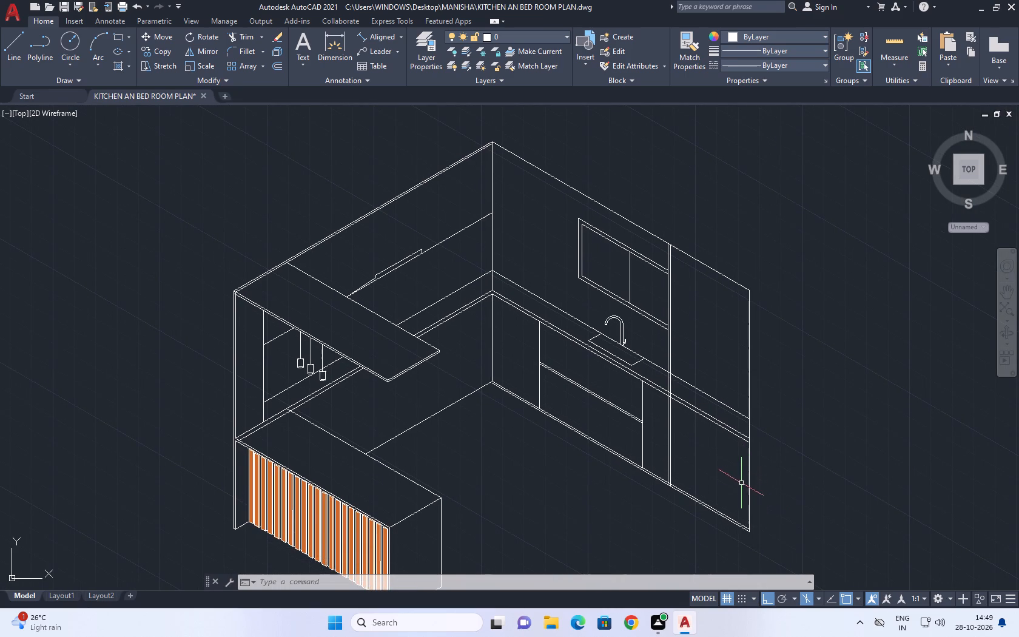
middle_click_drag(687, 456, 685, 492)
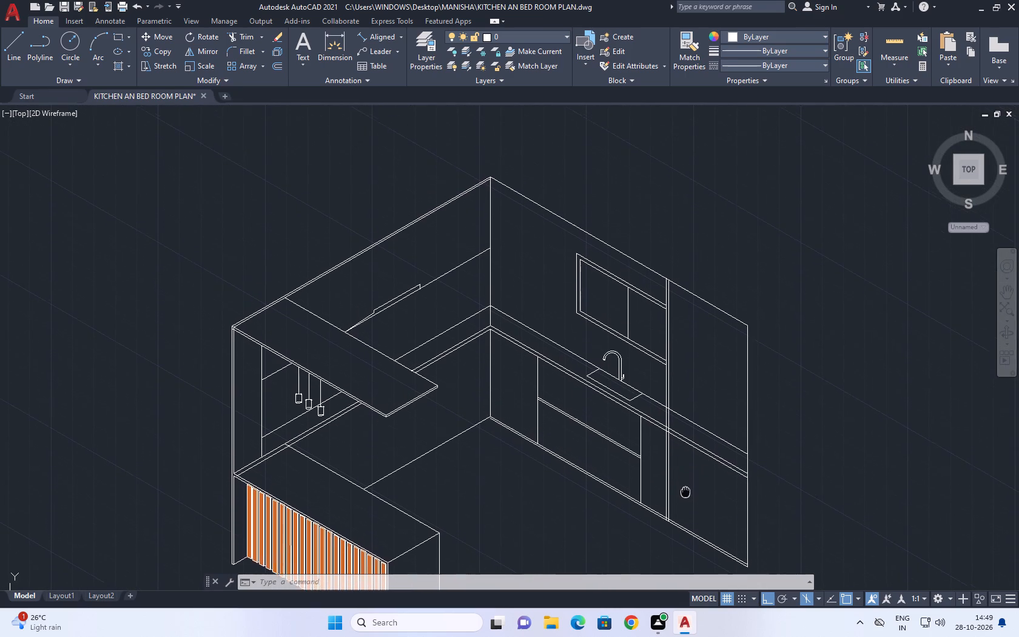
Trim the countertop's back edge line on the window wall where it crosses the tall unit and its 30-unit side panel.
middle_click_drag(685, 492, 688, 507)
scroll(662, 457, "up", 3)
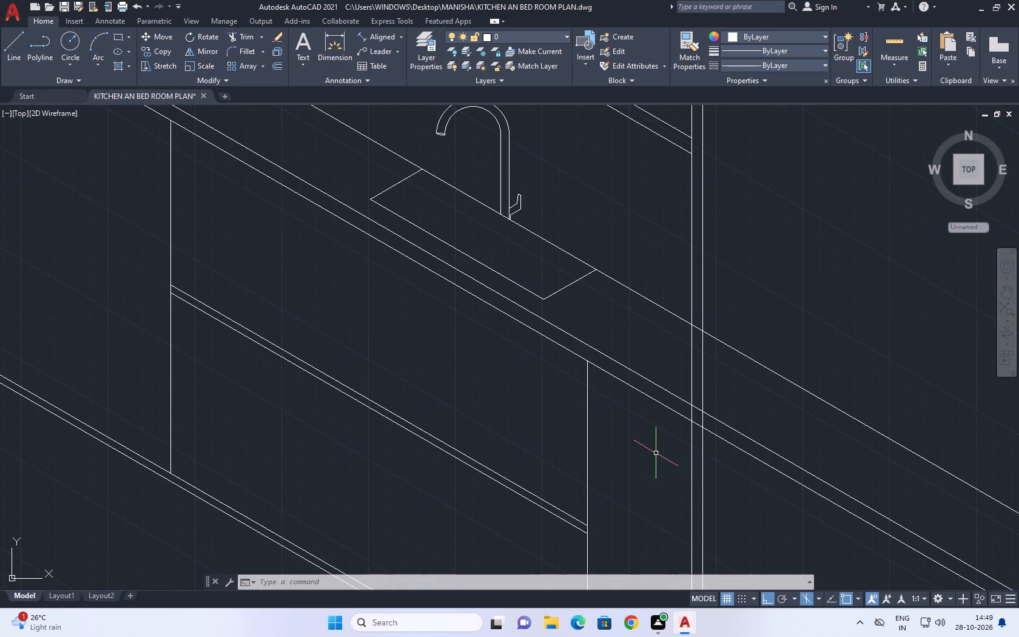
middle_click_drag(750, 392, 647, 399)
type("TR")
key("space")
left_click(694, 398)
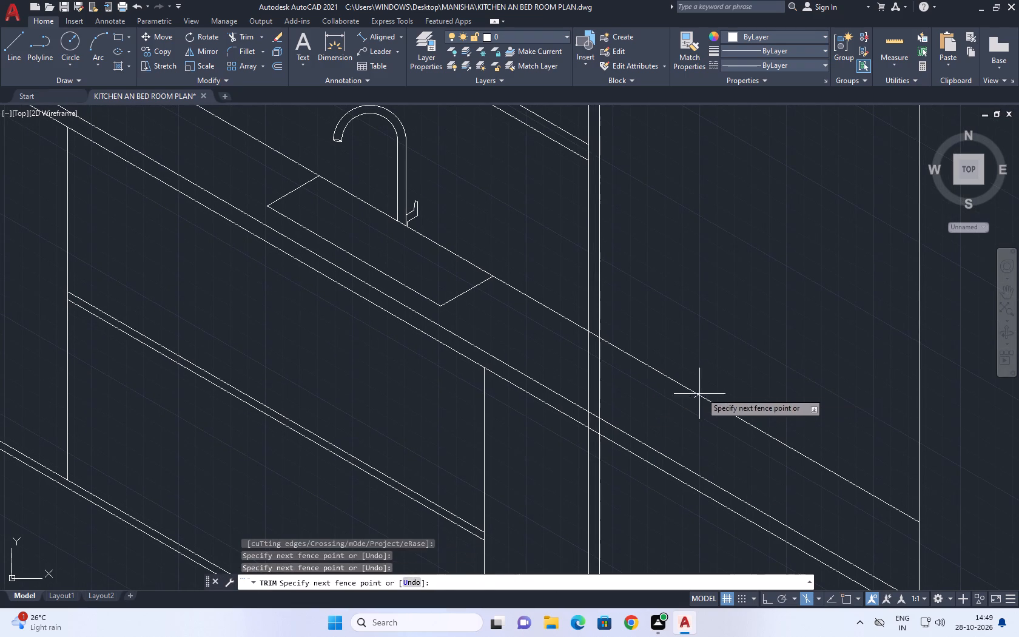
left_click(704, 389)
scroll(576, 354, "up", 2)
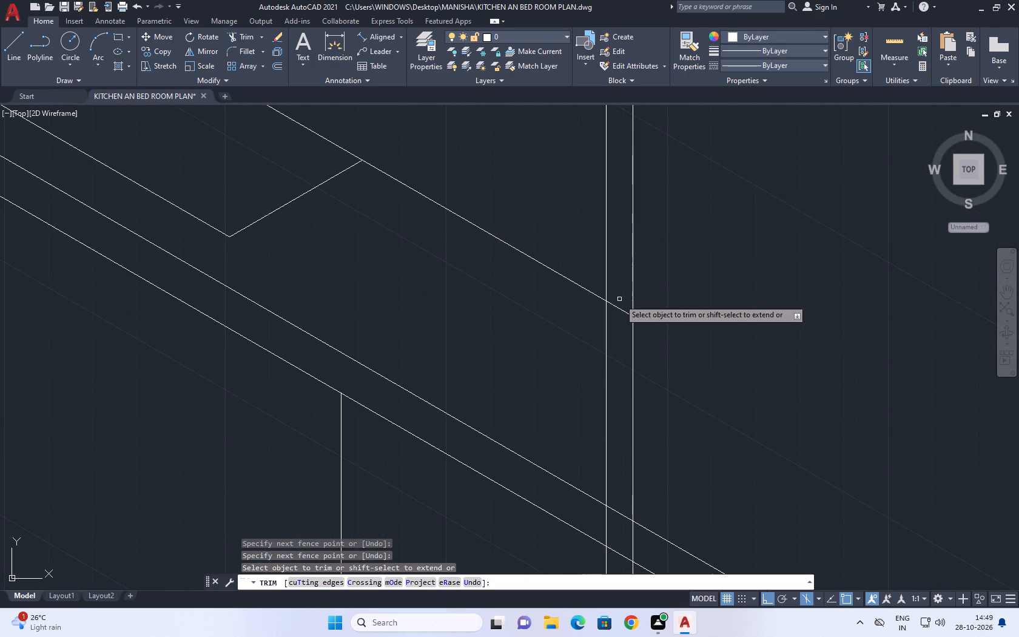
left_click(619, 299)
left_click(617, 332)
Trim the countertop's two front edge lines where they cross the tall unit and its side panel.
scroll(702, 318, "down", 5)
left_click(765, 332)
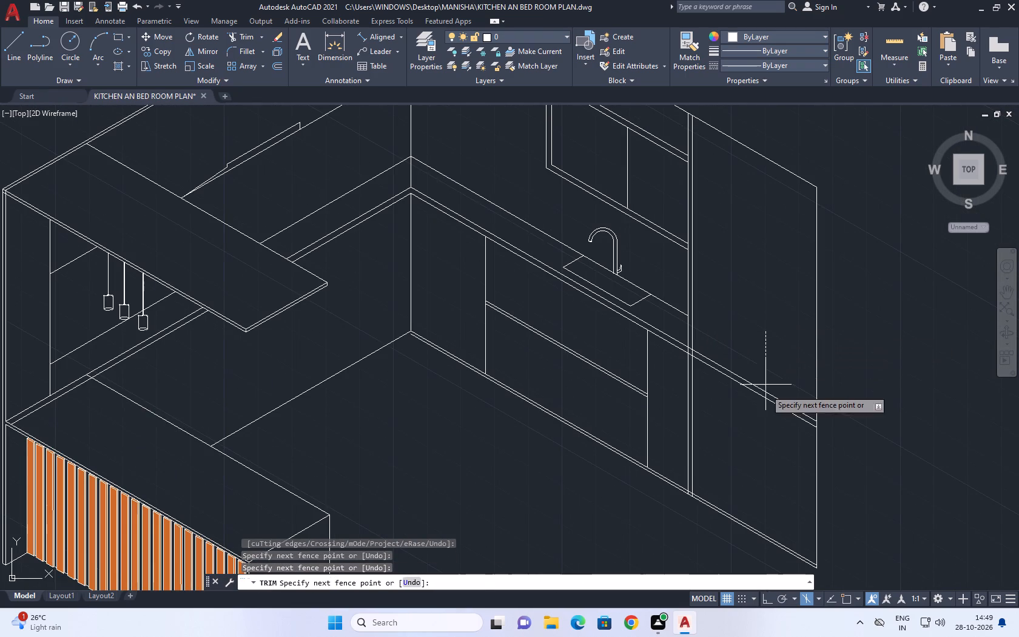
left_click(765, 418)
scroll(699, 359, "up", 5)
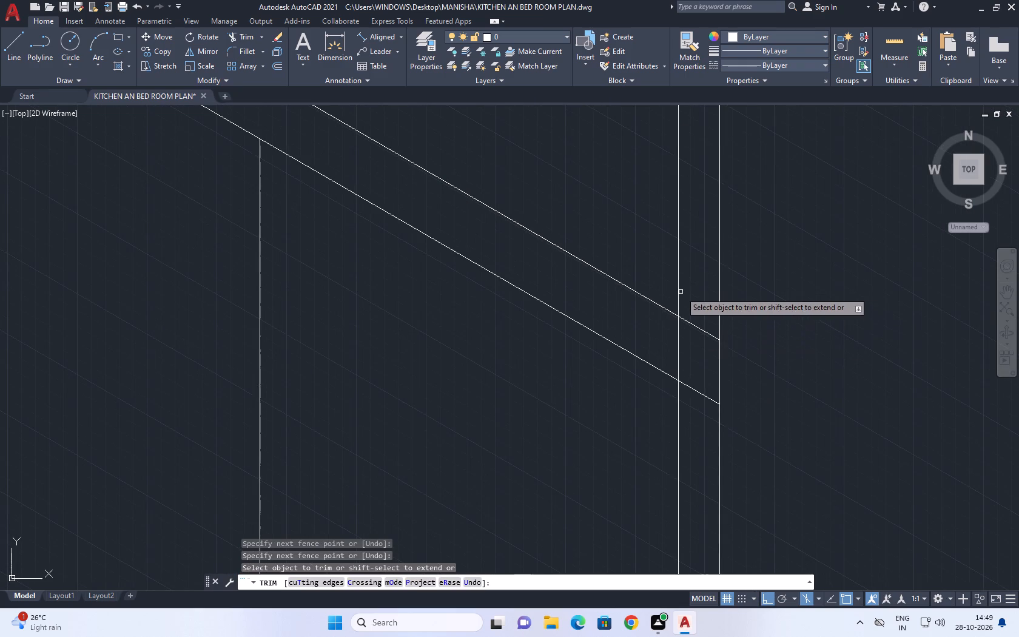
left_click(697, 292)
left_click(688, 482)
scroll(690, 406, "down", 11)
key("Escape")
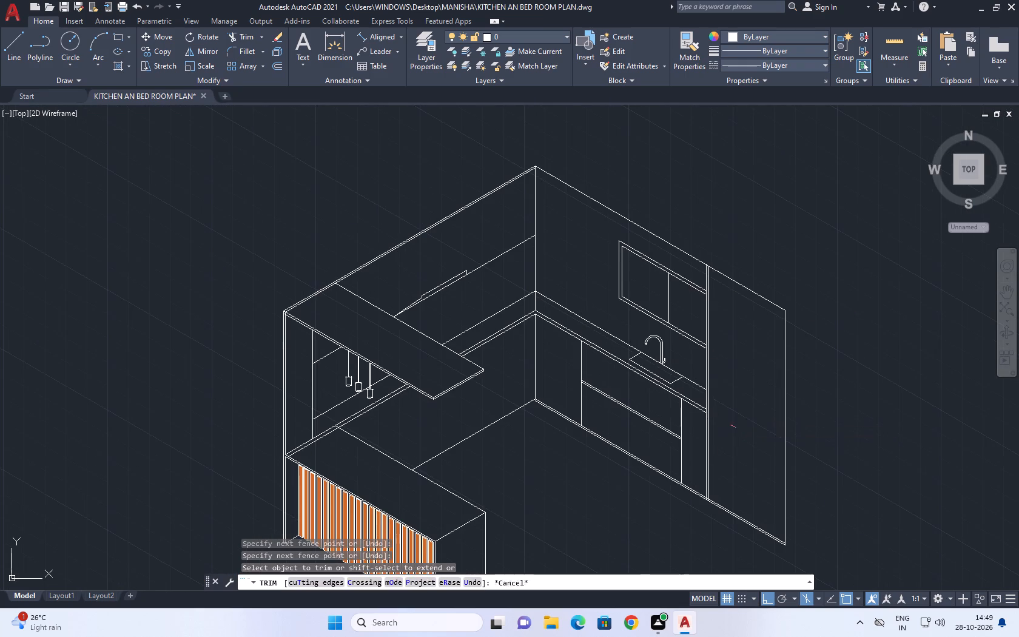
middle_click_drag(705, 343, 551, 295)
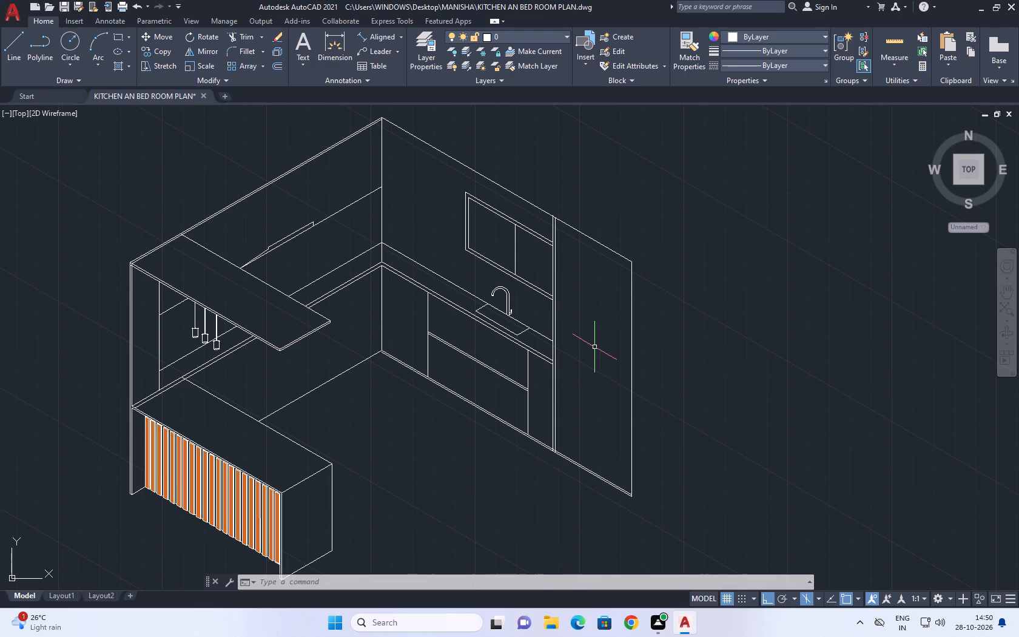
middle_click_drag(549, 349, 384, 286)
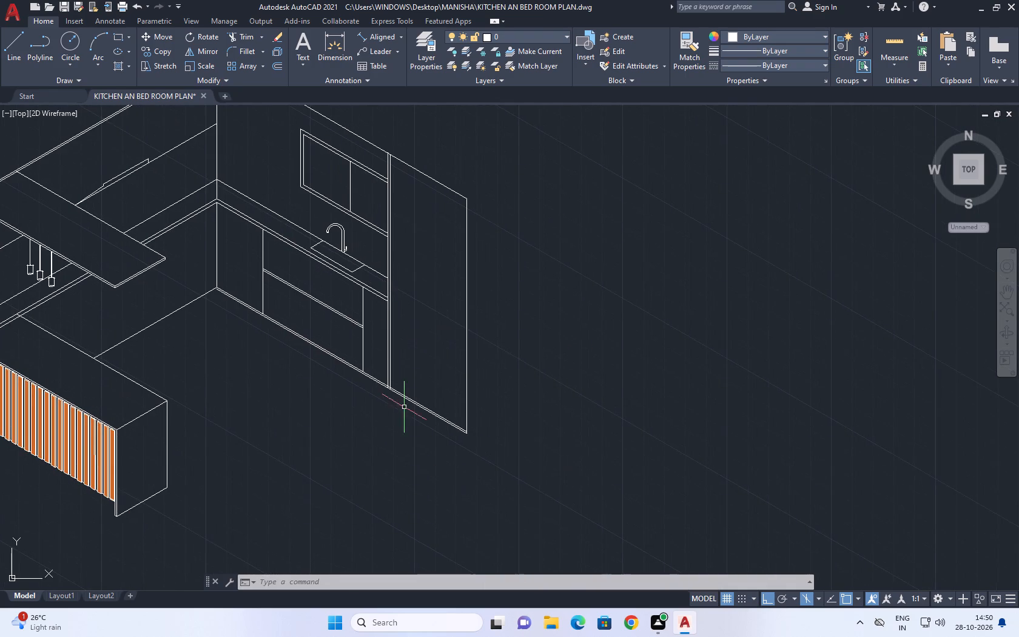
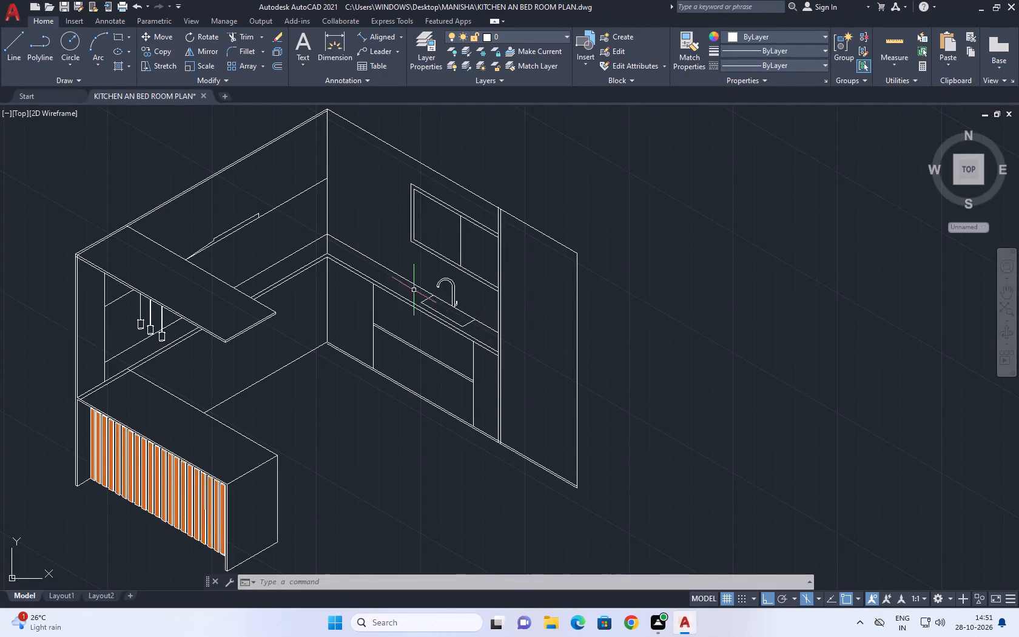
Measure the width of the tall unit's front along its top edge on the window wall.
middle_click_drag(426, 298, 443, 371)
scroll(509, 406, "up", 2)
middle_click_drag(539, 413, 639, 457)
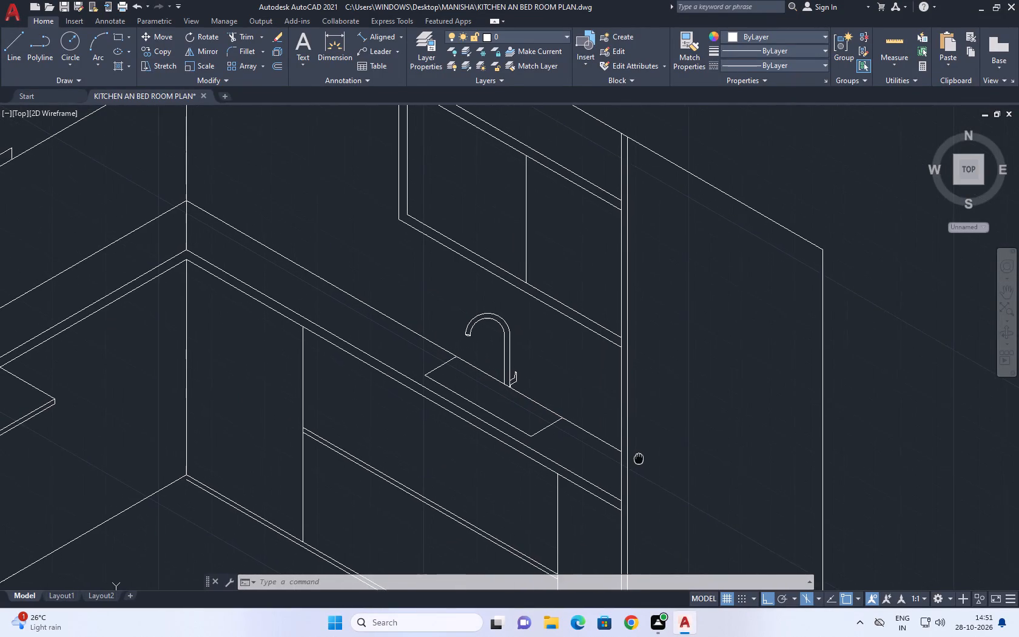
middle_click_drag(639, 457, 642, 462)
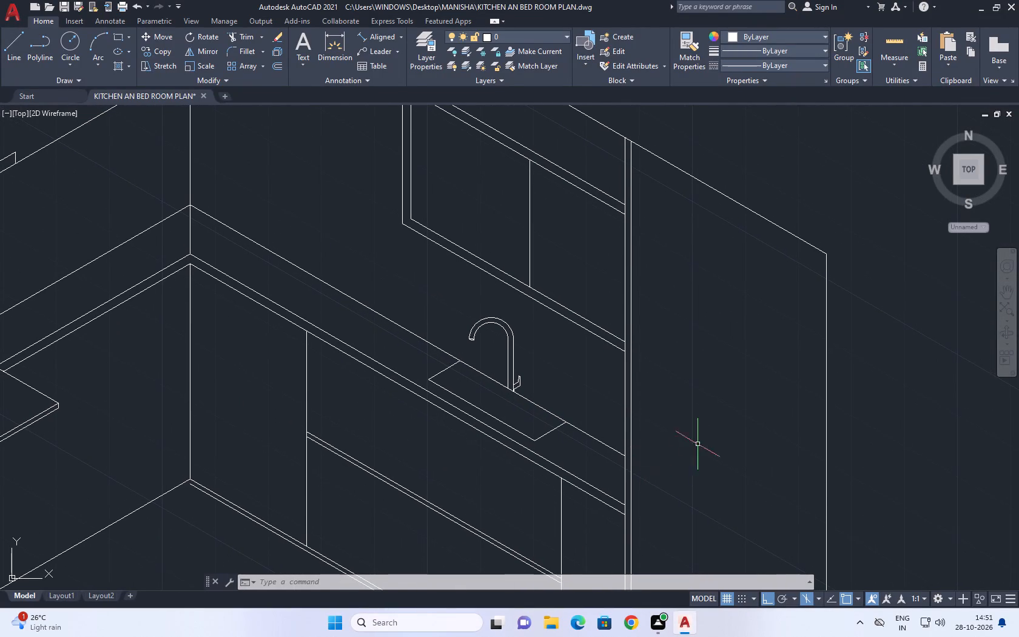
scroll(698, 434, "up", 1)
scroll(688, 408, "down", 3)
middle_click_drag(721, 450, 642, 425)
left_click(383, 34)
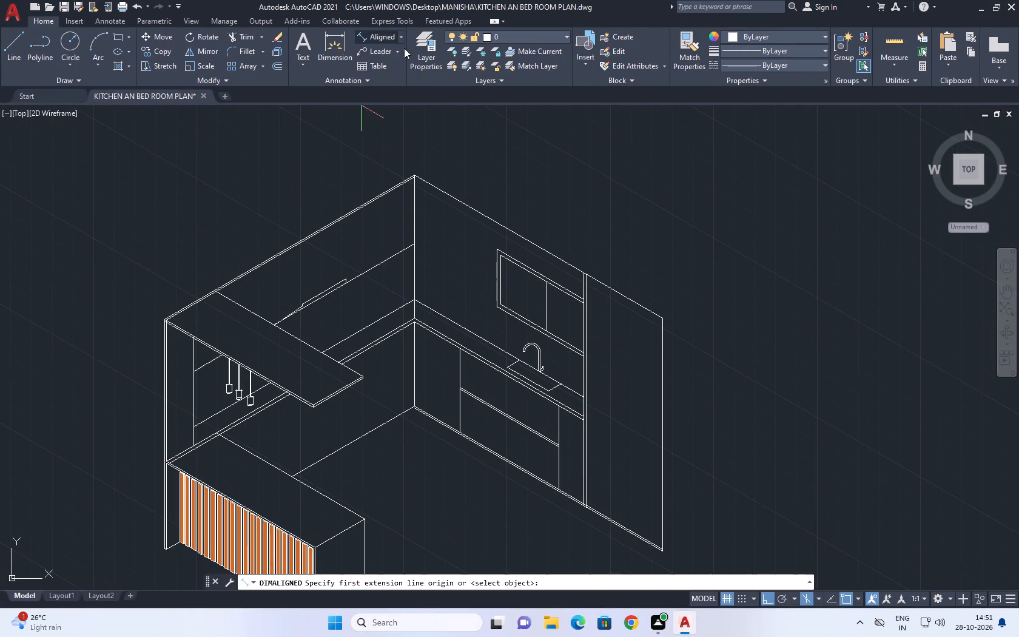
scroll(579, 268, "up", 2)
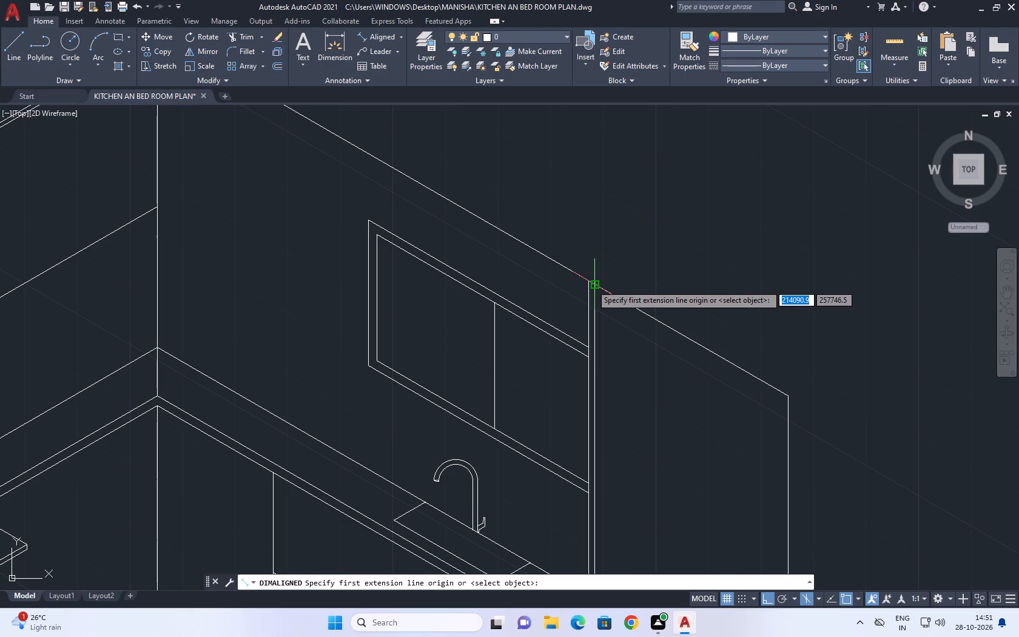
left_click(591, 285)
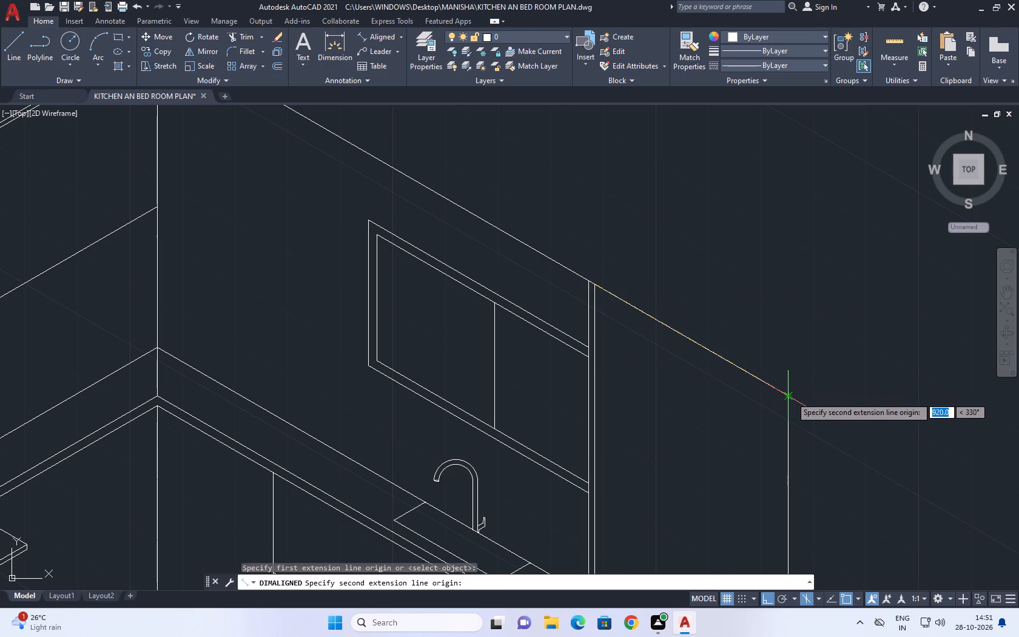
left_click(791, 397)
right_click(793, 381)
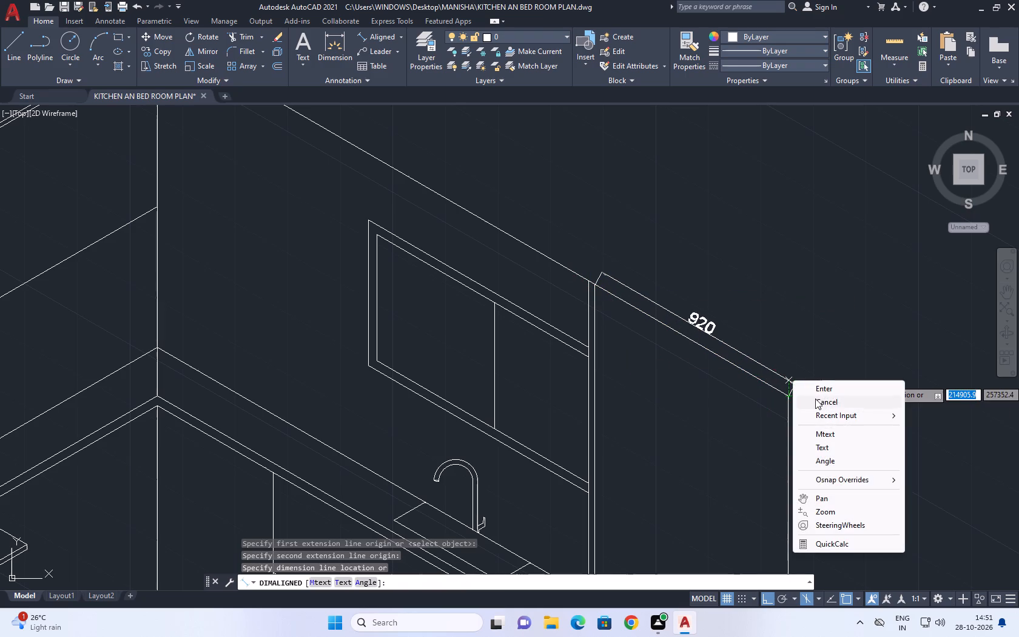
left_click(816, 400)
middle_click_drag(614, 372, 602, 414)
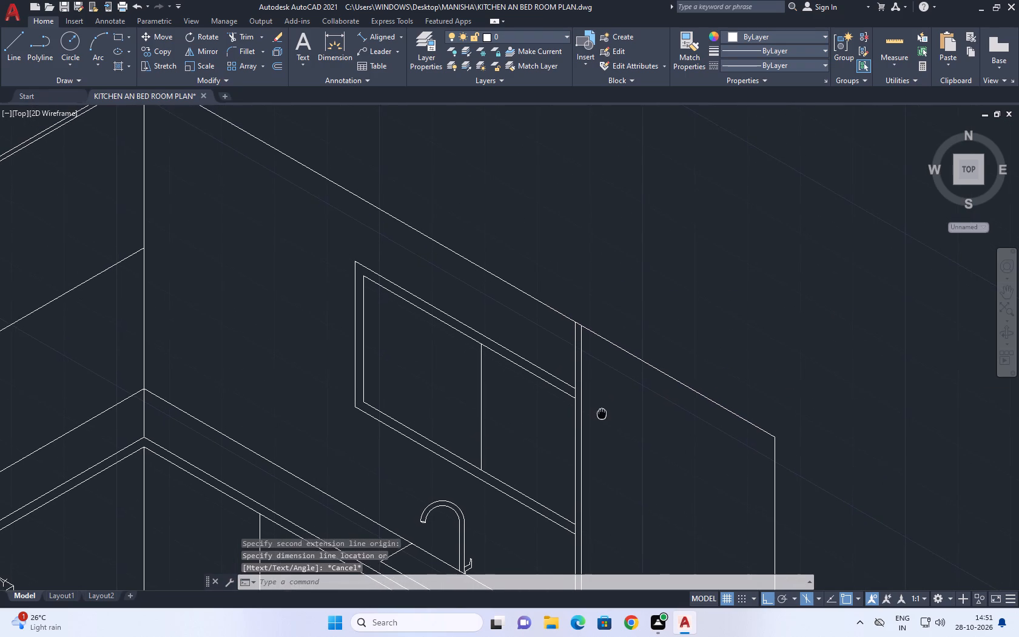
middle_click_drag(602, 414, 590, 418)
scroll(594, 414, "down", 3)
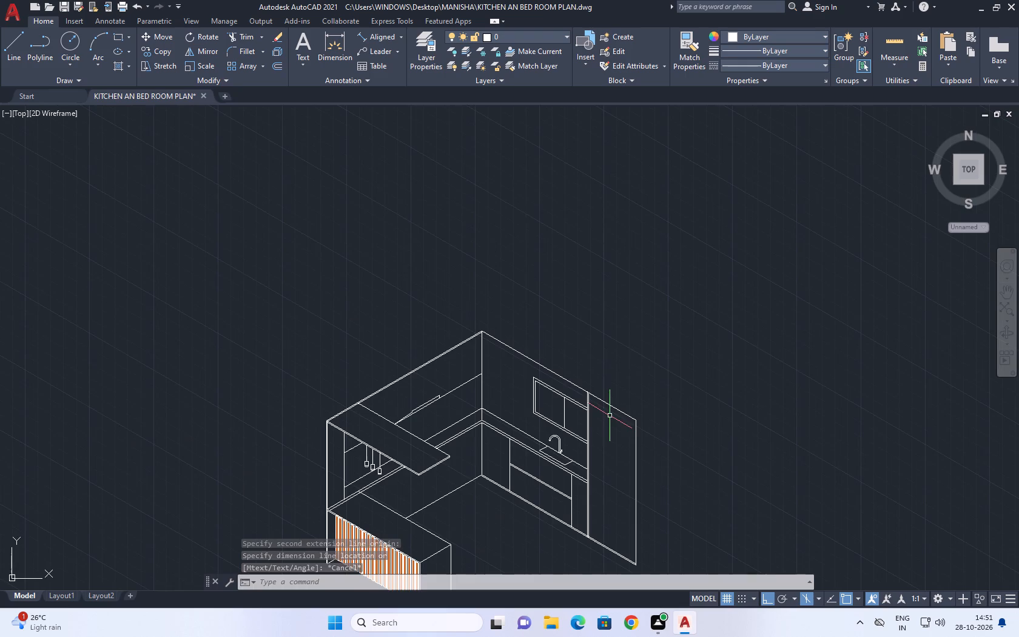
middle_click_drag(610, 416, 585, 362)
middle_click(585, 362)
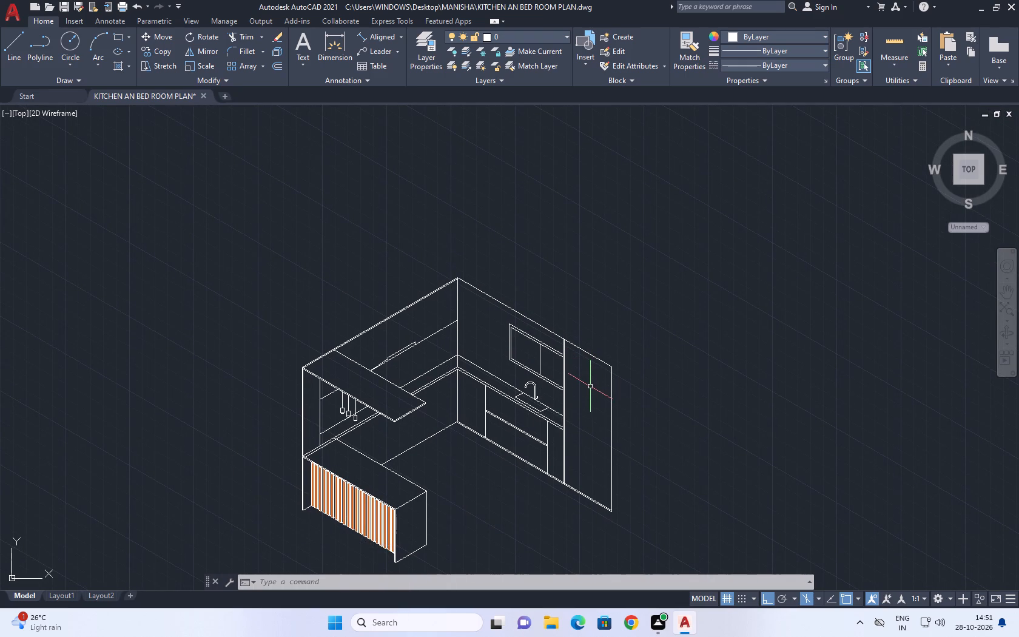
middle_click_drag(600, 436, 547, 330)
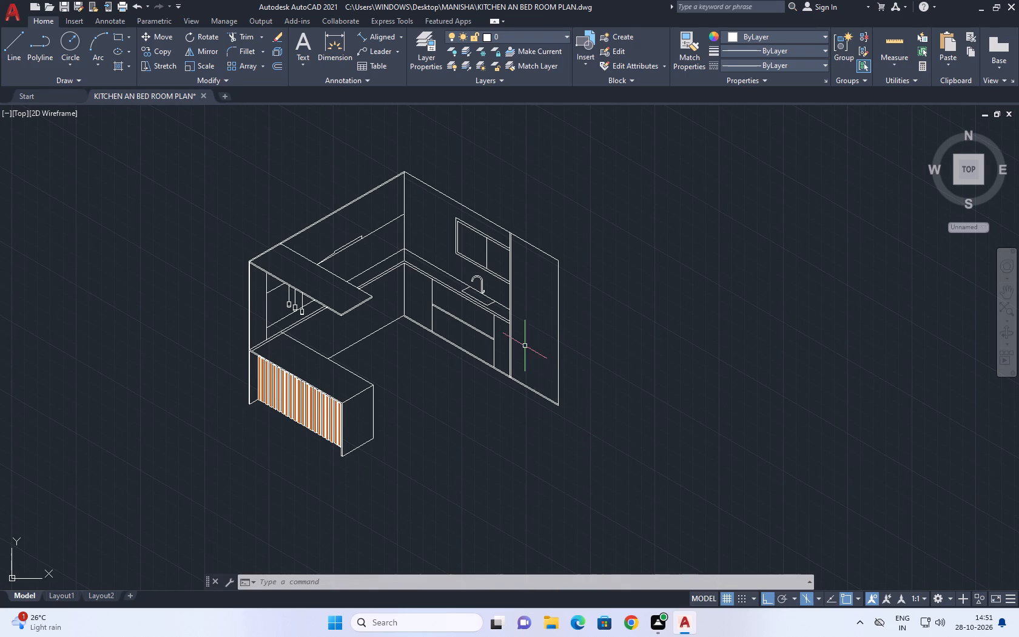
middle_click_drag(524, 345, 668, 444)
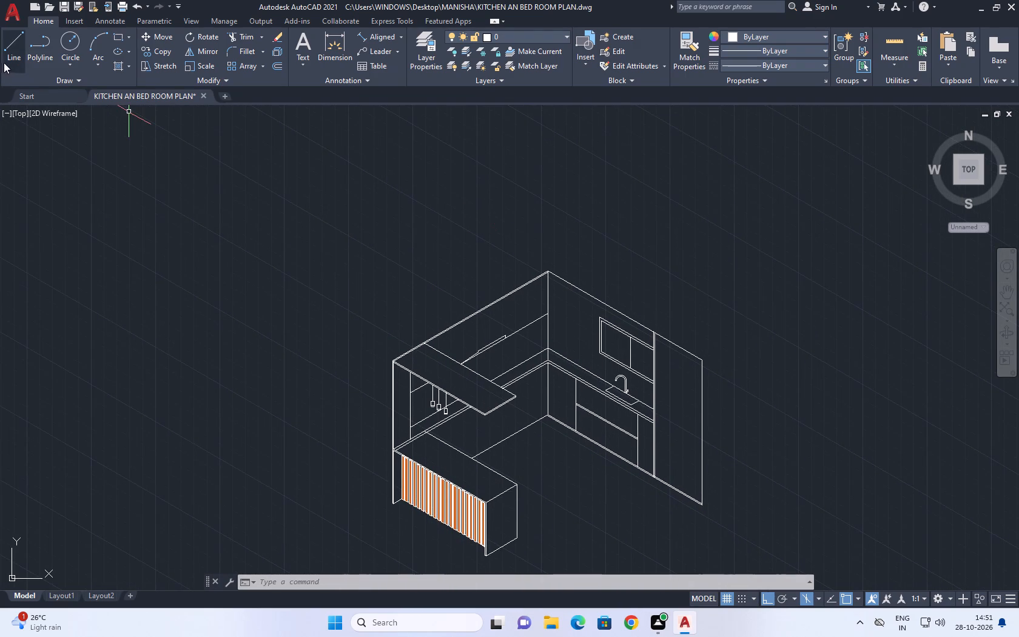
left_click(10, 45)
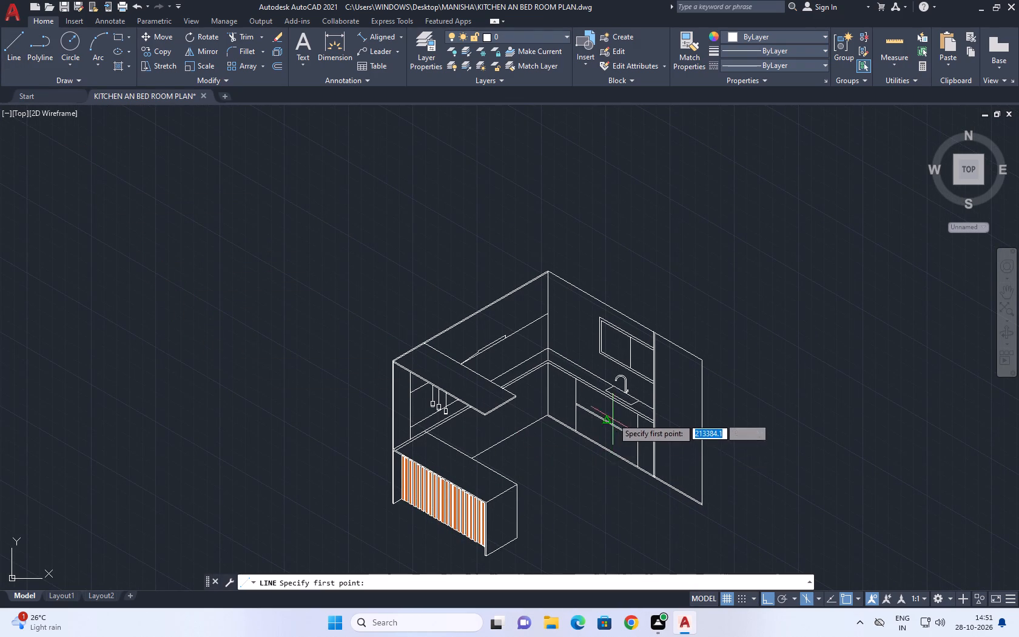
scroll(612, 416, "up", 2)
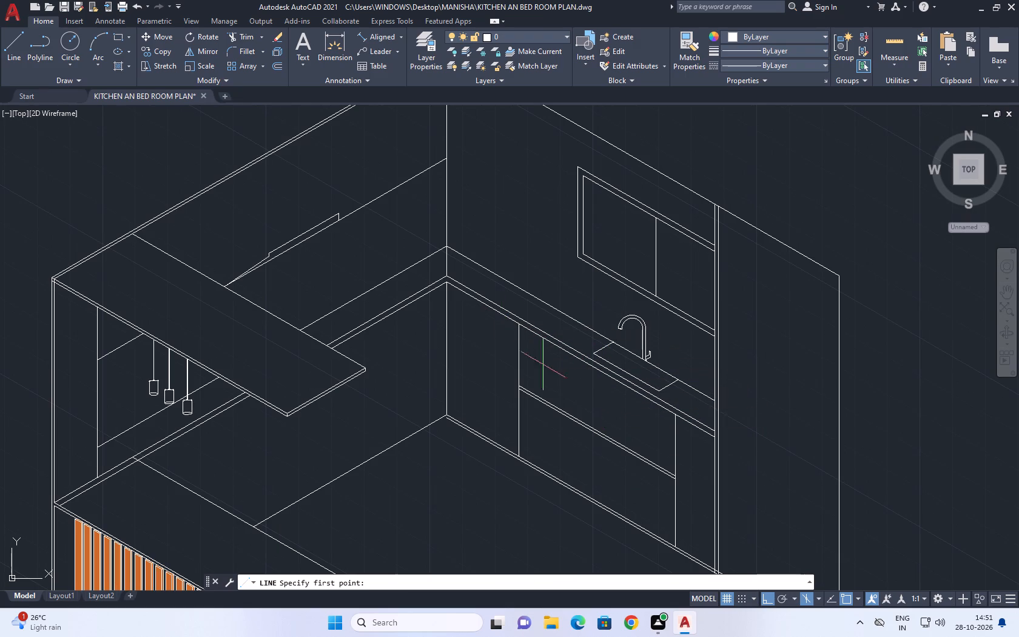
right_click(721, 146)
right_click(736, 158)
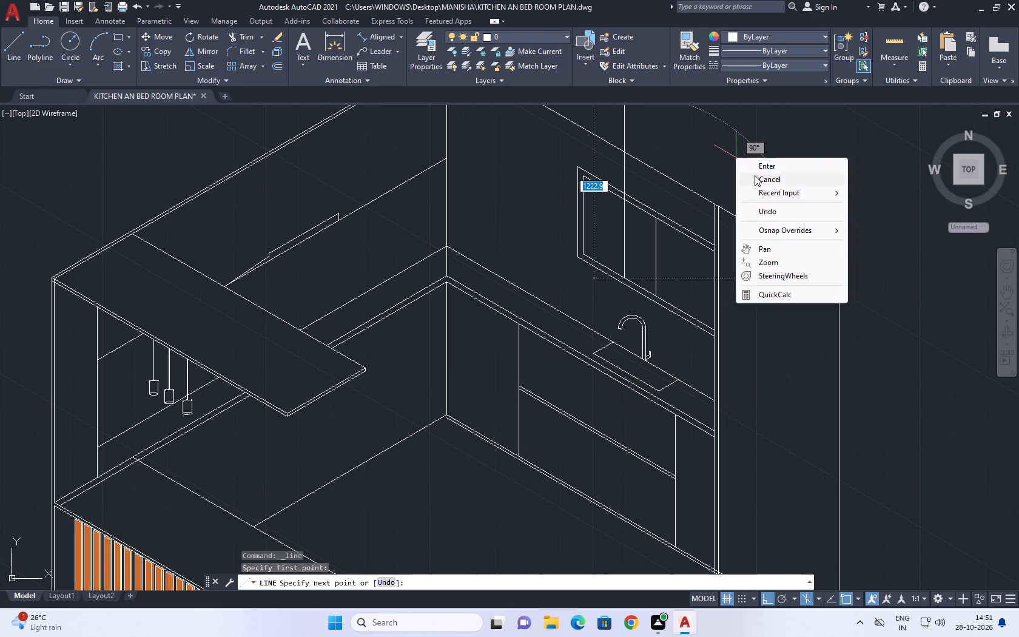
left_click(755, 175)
Draw a vertical helper line about 471 units long from the middle of the drawer divider up past the countertop's front edge.
middle_click_drag(545, 403, 576, 346)
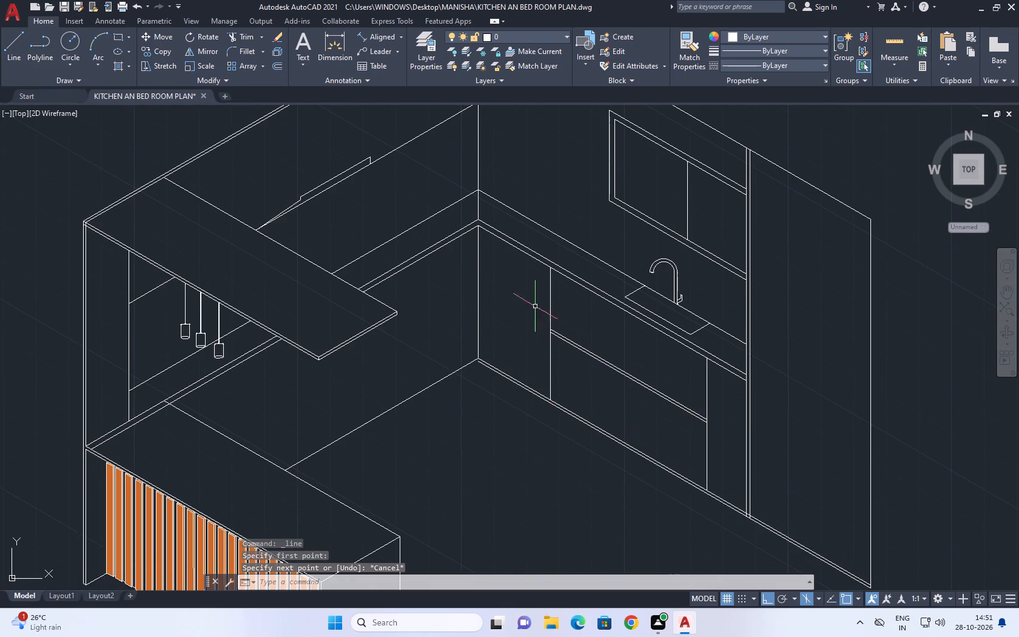
left_click(6, 38)
scroll(619, 382, "up", 1)
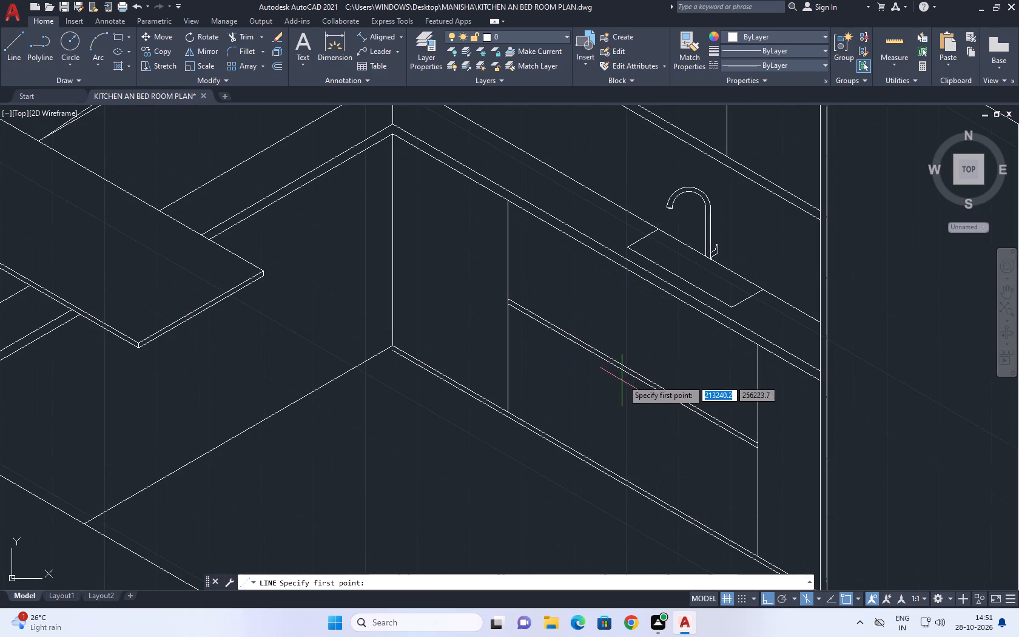
left_click(633, 368)
scroll(645, 259, "up", 2)
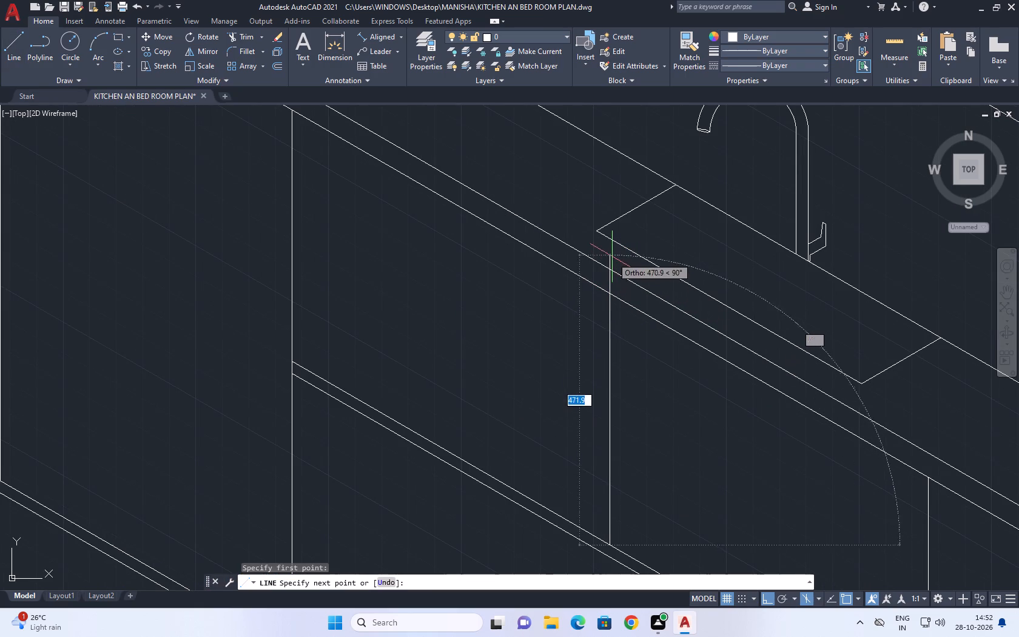
left_click(611, 253)
right_click(624, 267)
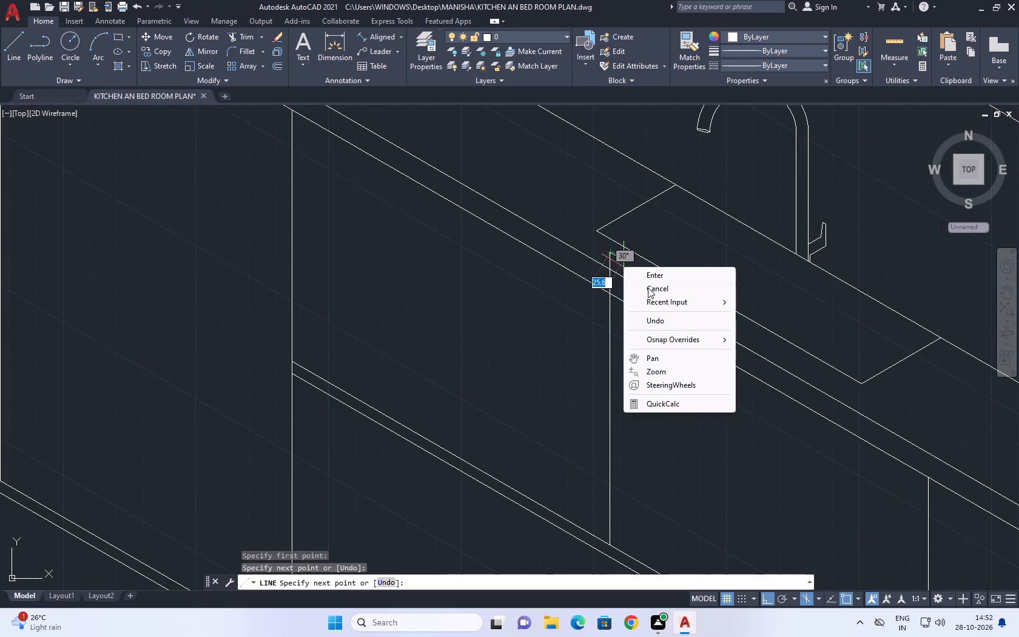
left_click(648, 288)
Move the drawer unit's two side lines, its divider lines and the helper line along the countertop edge towards the inner corner.
scroll(597, 355, "down", 3)
scroll(644, 427, "up", 1)
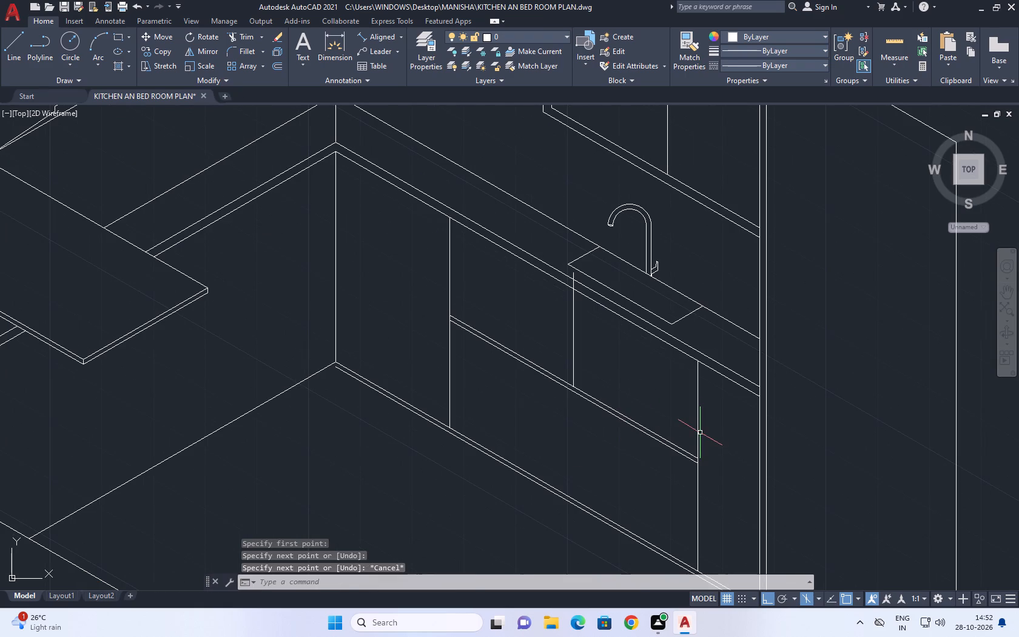
left_click(706, 428)
left_click(644, 449)
left_click(622, 371)
left_click(571, 343)
left_click_drag(513, 322, 502, 312)
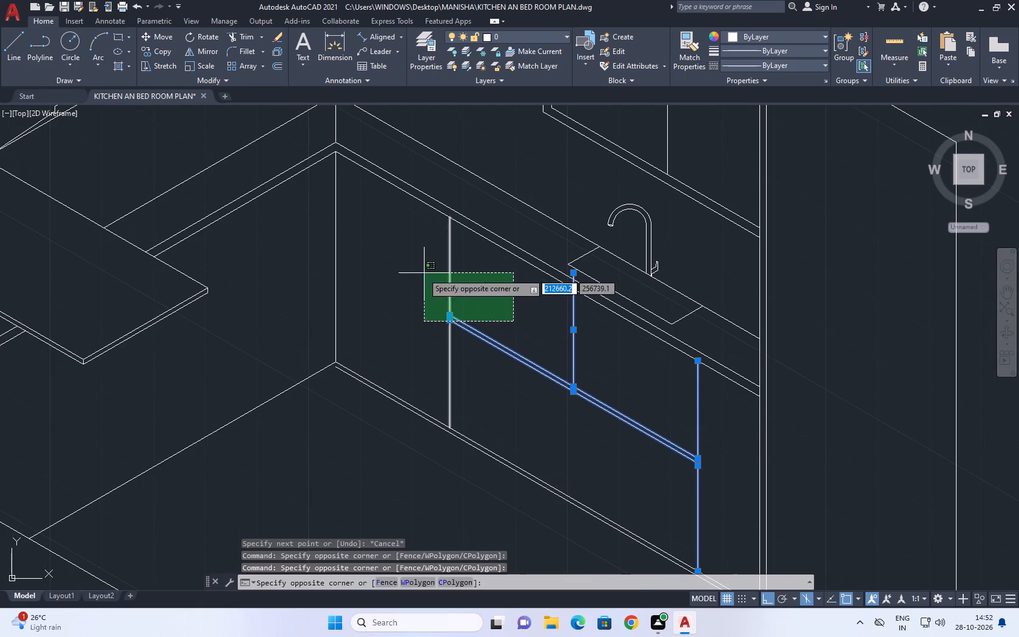
left_click(423, 273)
left_click(156, 35)
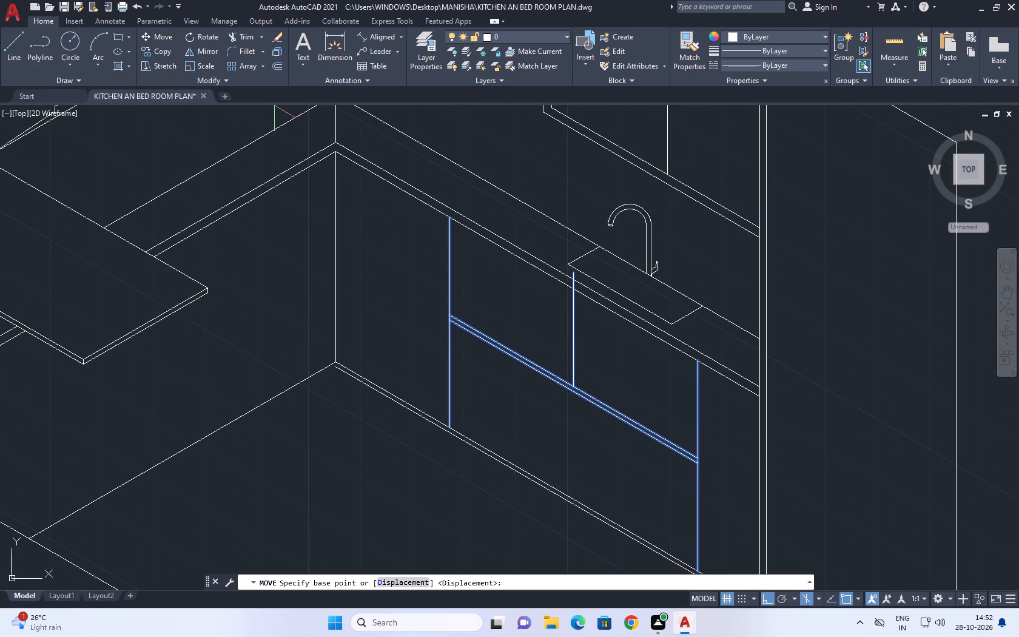
scroll(570, 272, "up", 1)
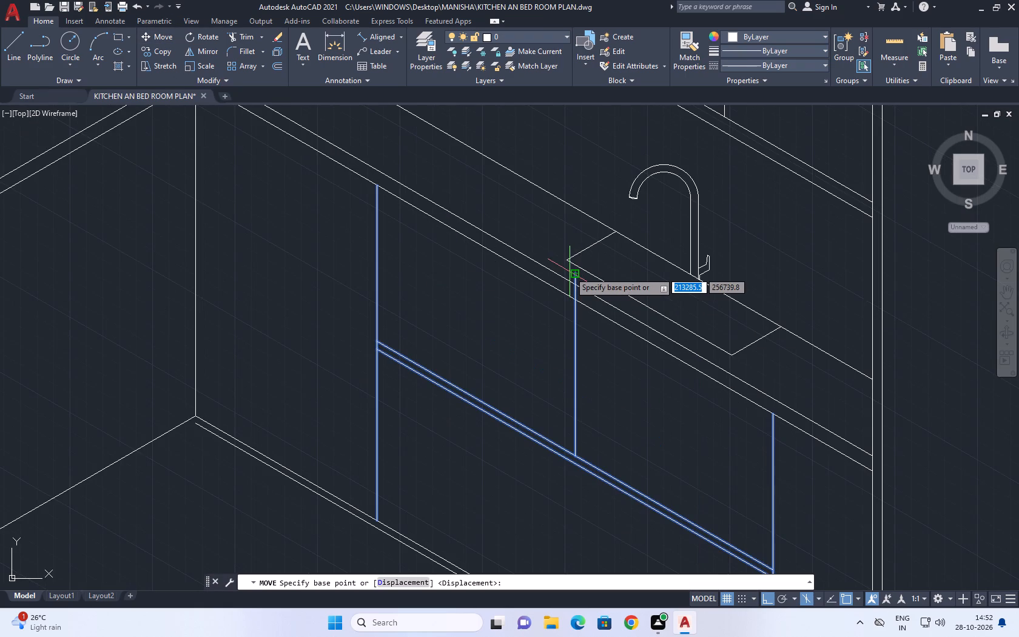
left_click(576, 299)
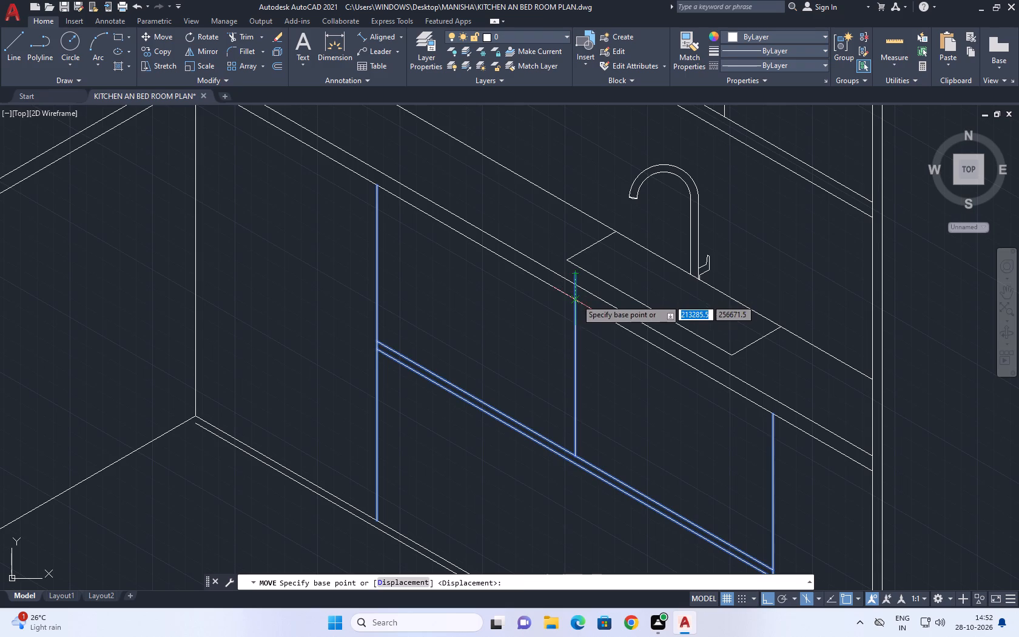
left_click(533, 277)
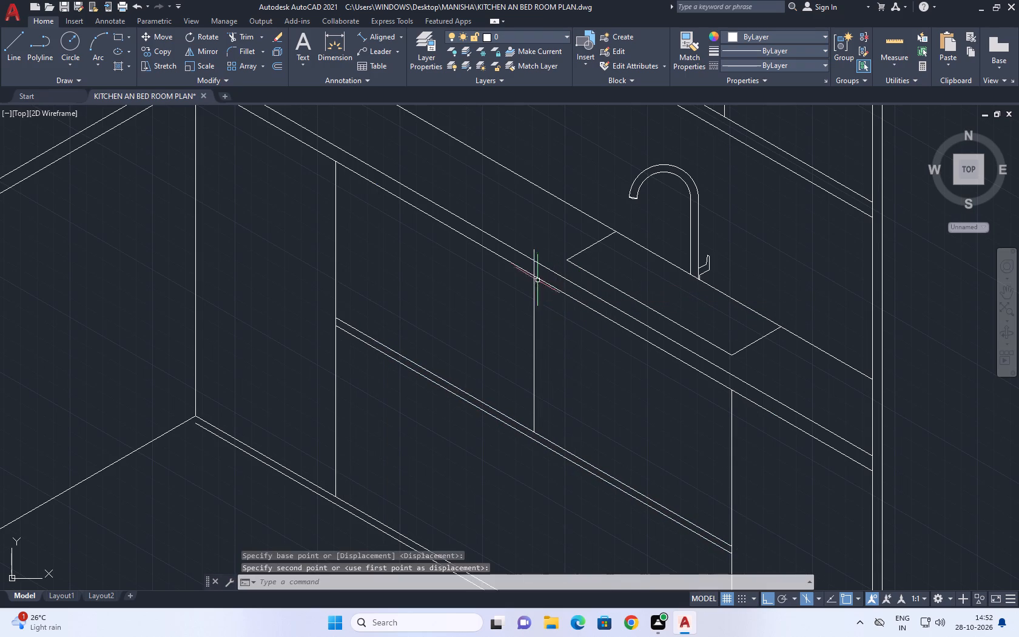
Erase the vertical helper line in the middle of the drawer unit.
scroll(539, 272, "up", 2)
left_click(525, 260)
right_click_drag(587, 320, 580, 322)
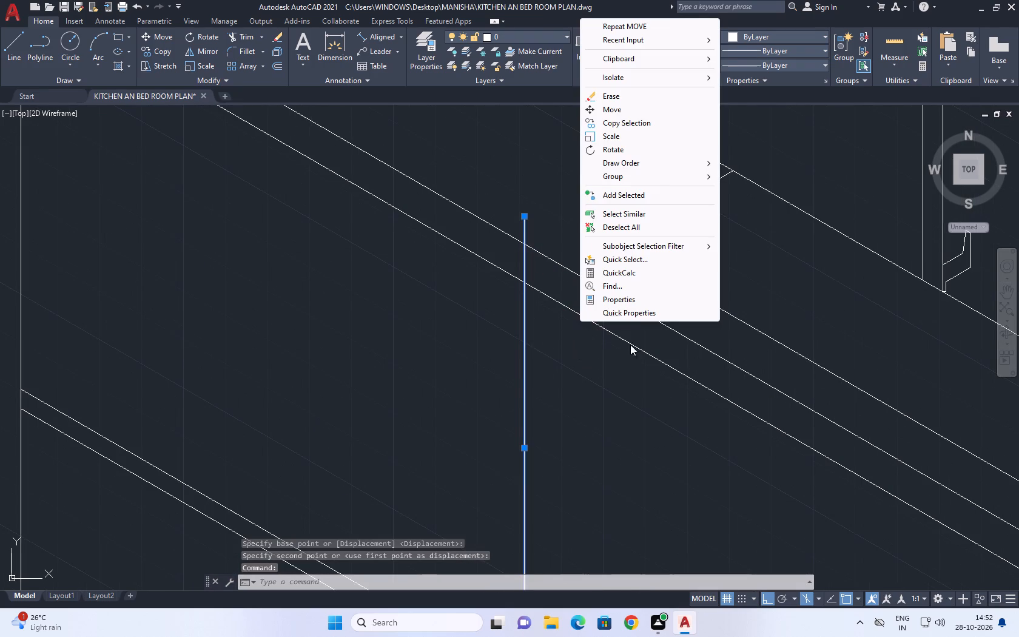
left_click(610, 93)
Move the lower floor line of the window wall's base units along its direction until its end passes the adjoining wall's floor line.
scroll(613, 267, "down", 4)
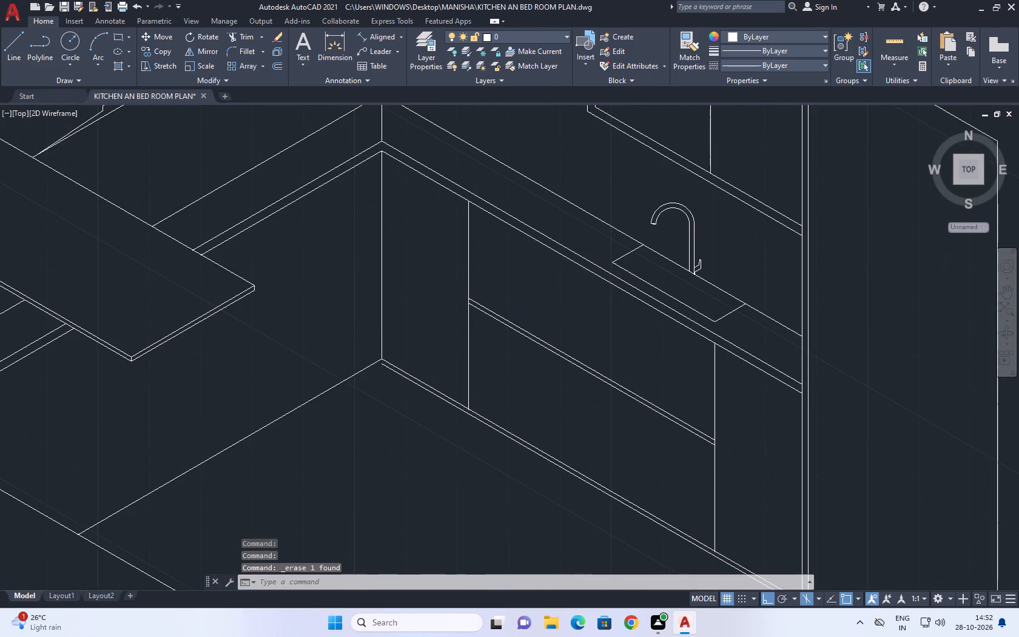
scroll(601, 277, "down", 1)
middle_click_drag(601, 277, 590, 295)
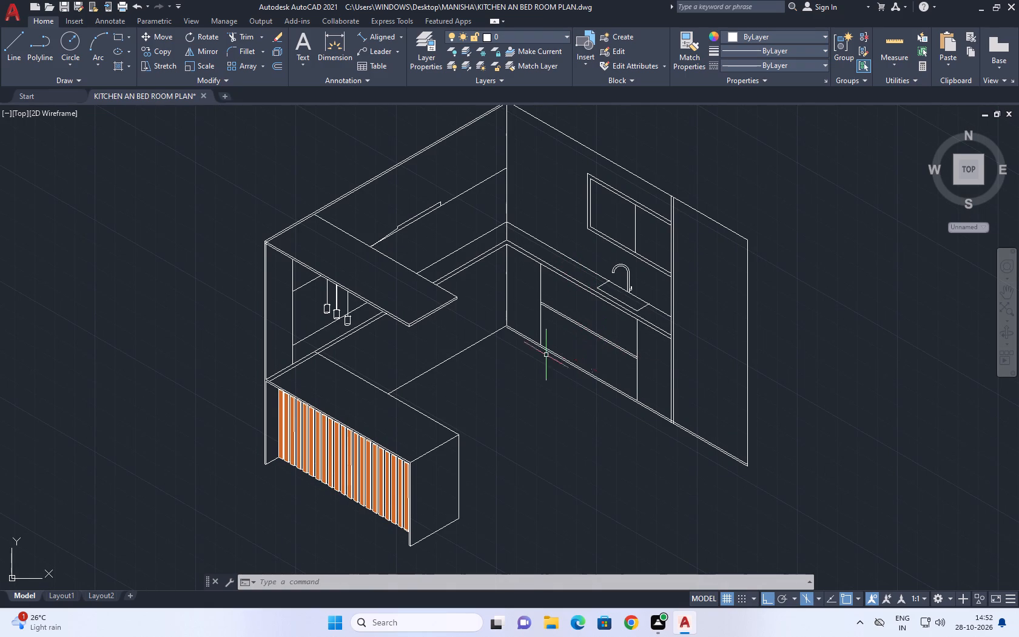
scroll(546, 355, "up", 3)
scroll(402, 235, "up", 3)
left_click(382, 261)
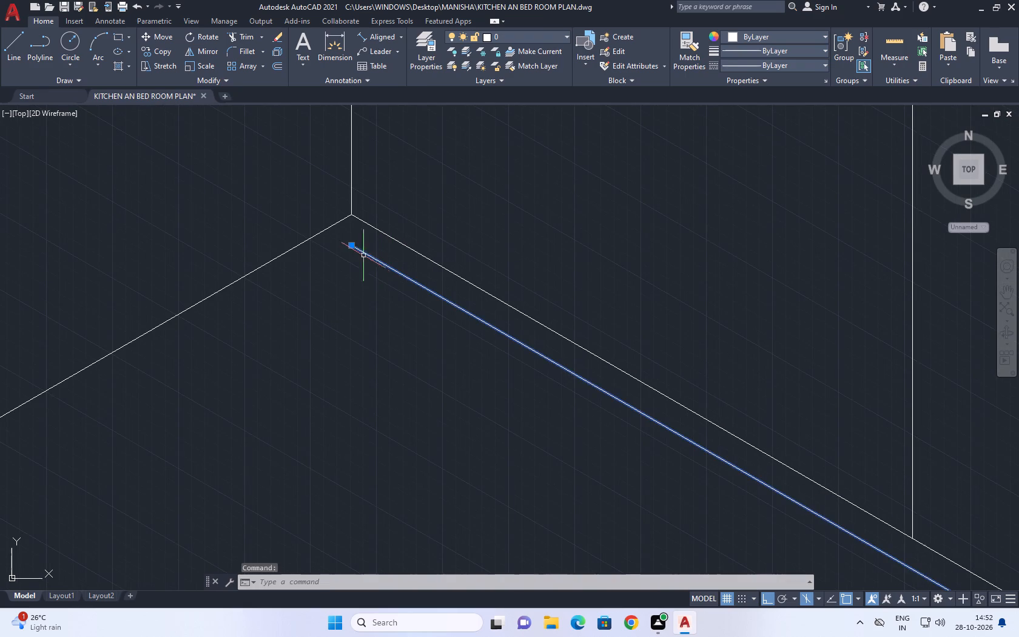
scroll(359, 254, "up", 1)
left_click(346, 242)
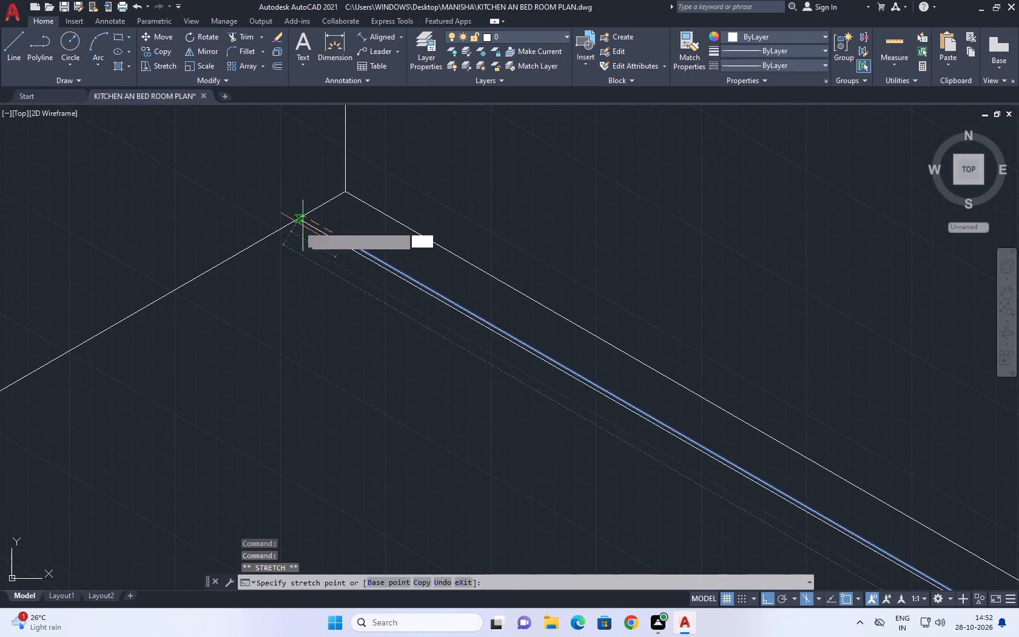
right_click(254, 184)
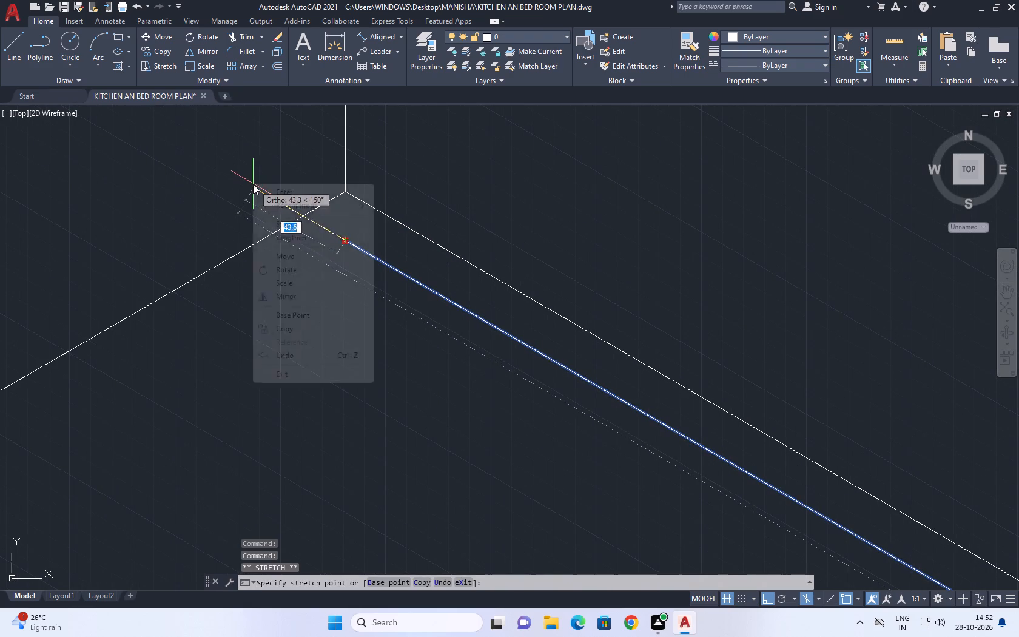
left_click(292, 200)
left_click(294, 194)
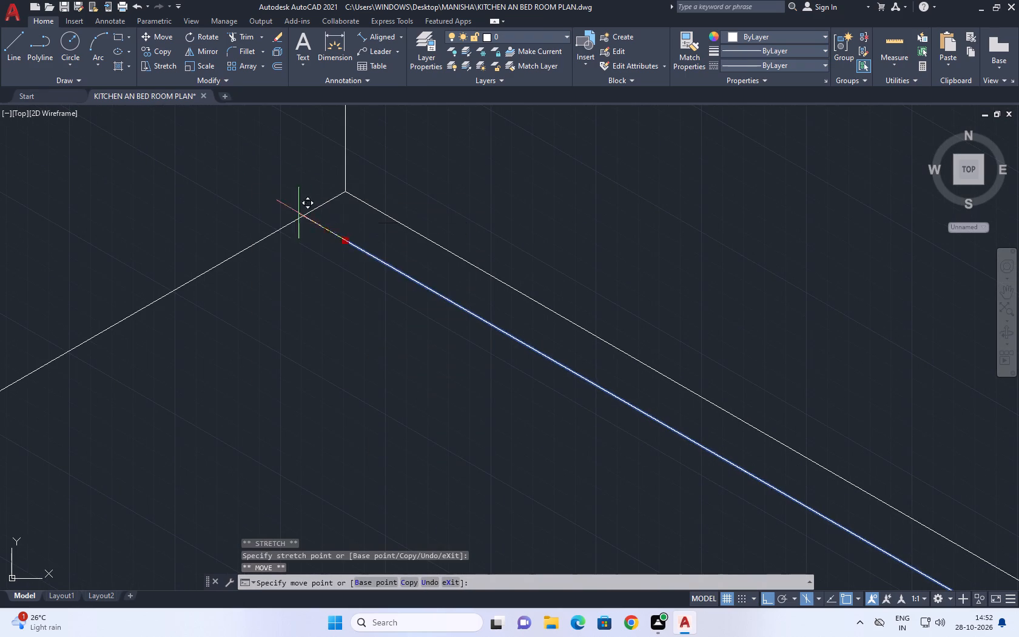
left_click(267, 190)
middle_click_drag(285, 224, 380, 338)
right_click(249, 155)
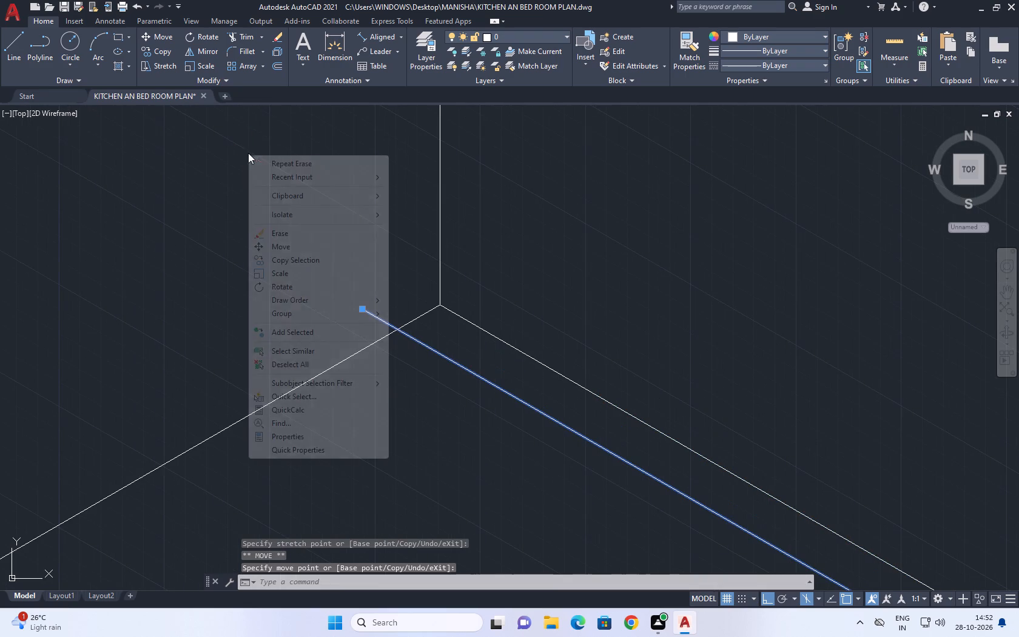
left_click(299, 360)
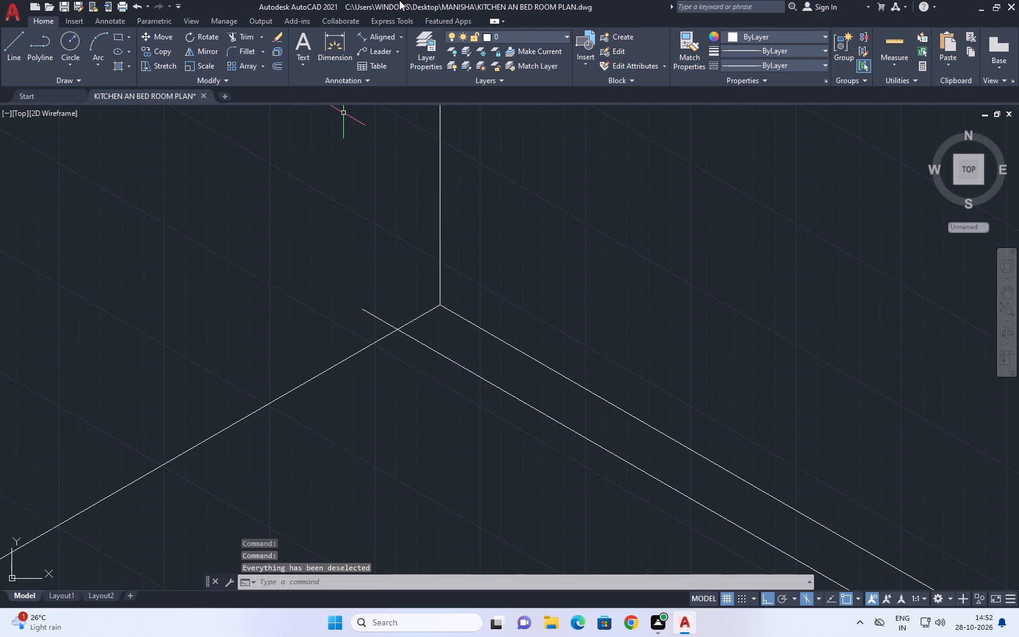
Trim the end of the window wall's lower floor line that overhangs the adjoining wall's floor line at the inner corner.
left_click(254, 36)
left_click_drag(390, 274, 388, 280)
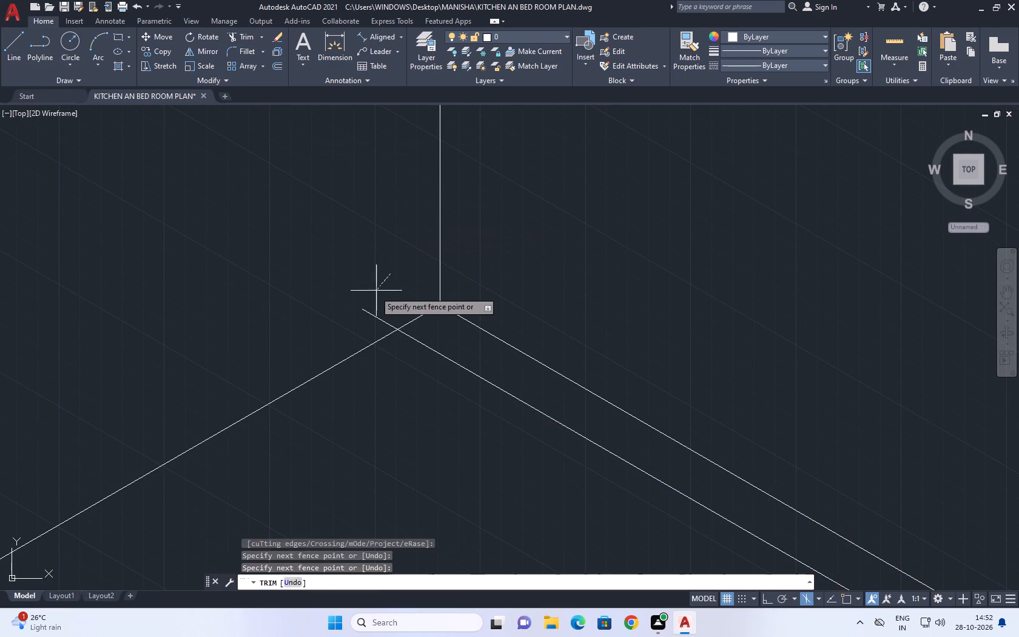
left_click(348, 317)
left_click(375, 314)
left_click(358, 317)
right_click(365, 278)
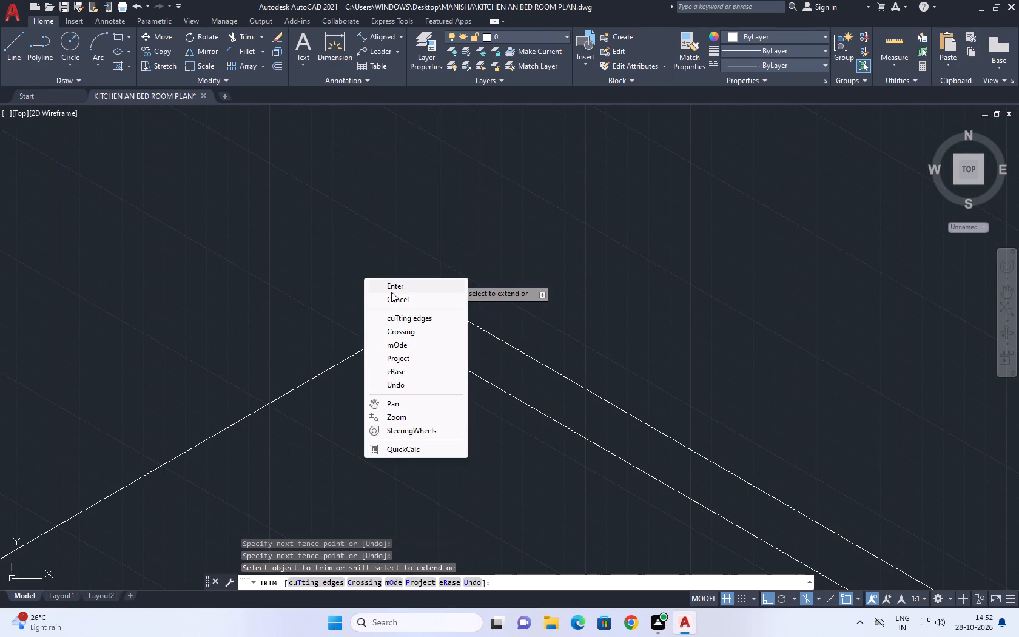
left_click(392, 292)
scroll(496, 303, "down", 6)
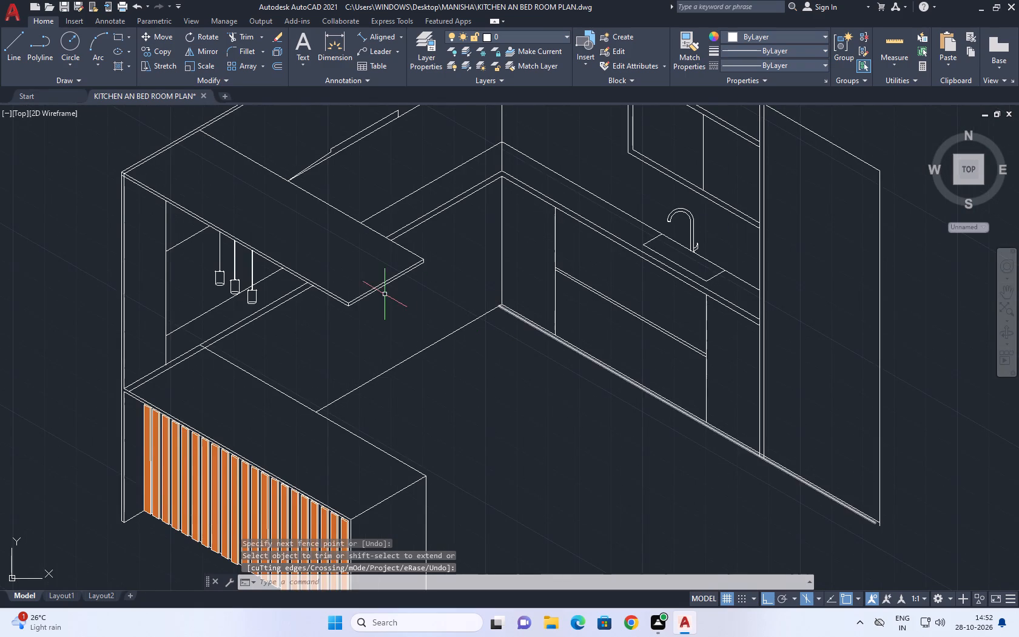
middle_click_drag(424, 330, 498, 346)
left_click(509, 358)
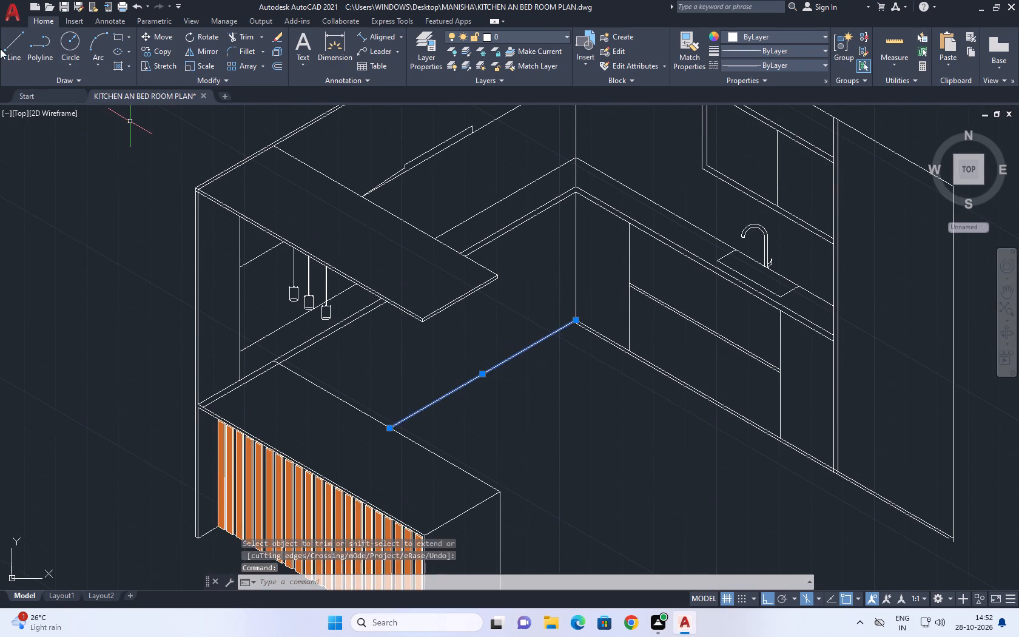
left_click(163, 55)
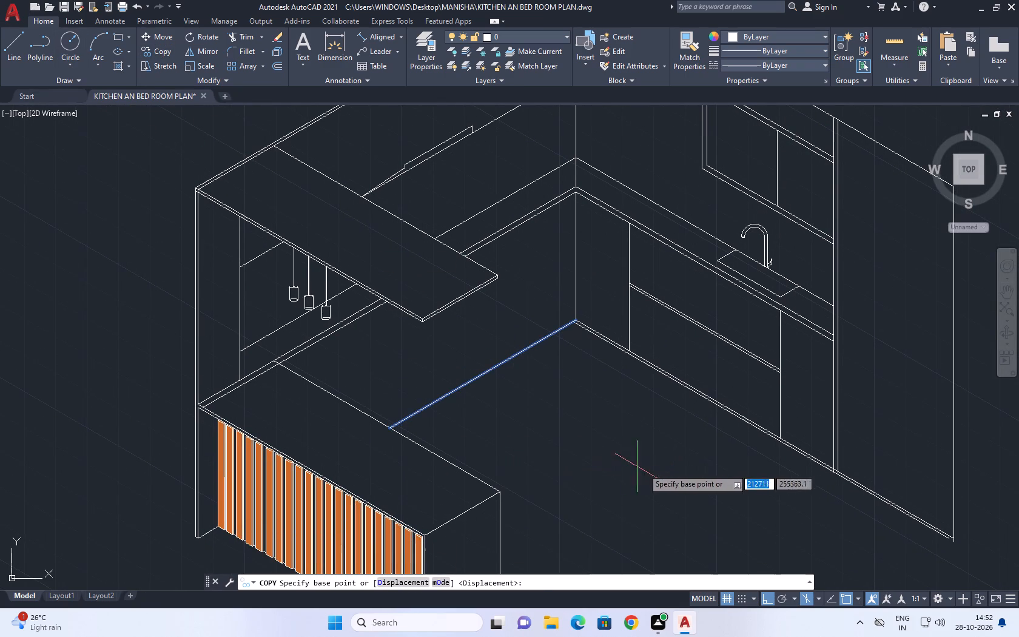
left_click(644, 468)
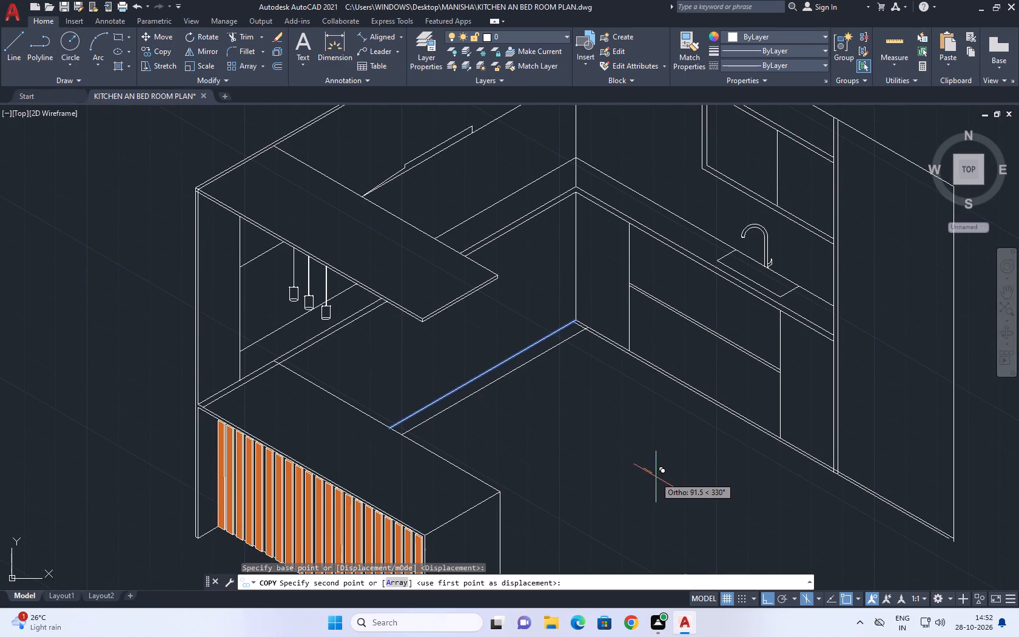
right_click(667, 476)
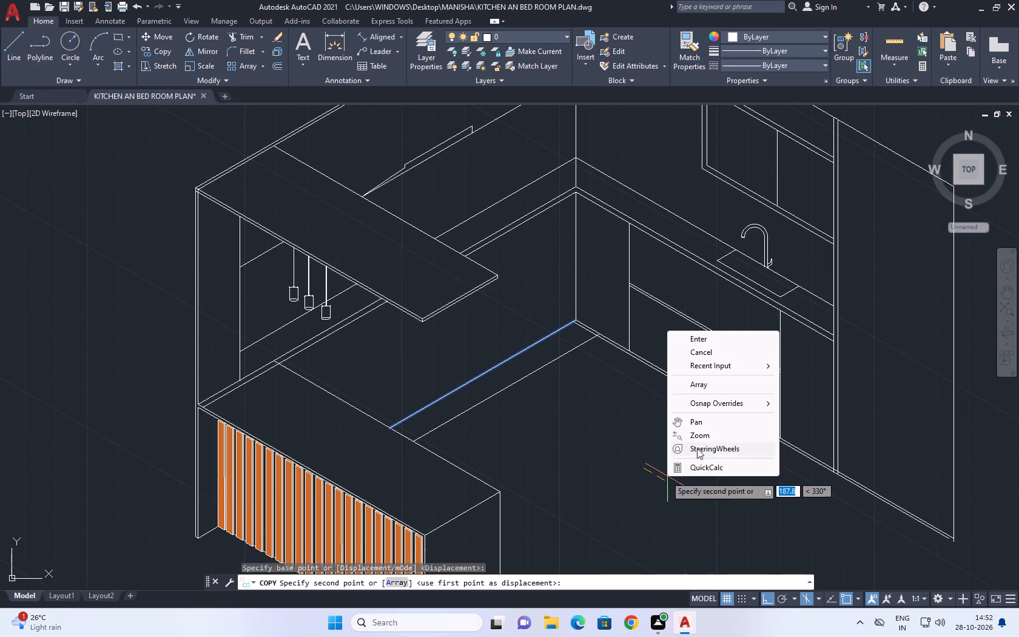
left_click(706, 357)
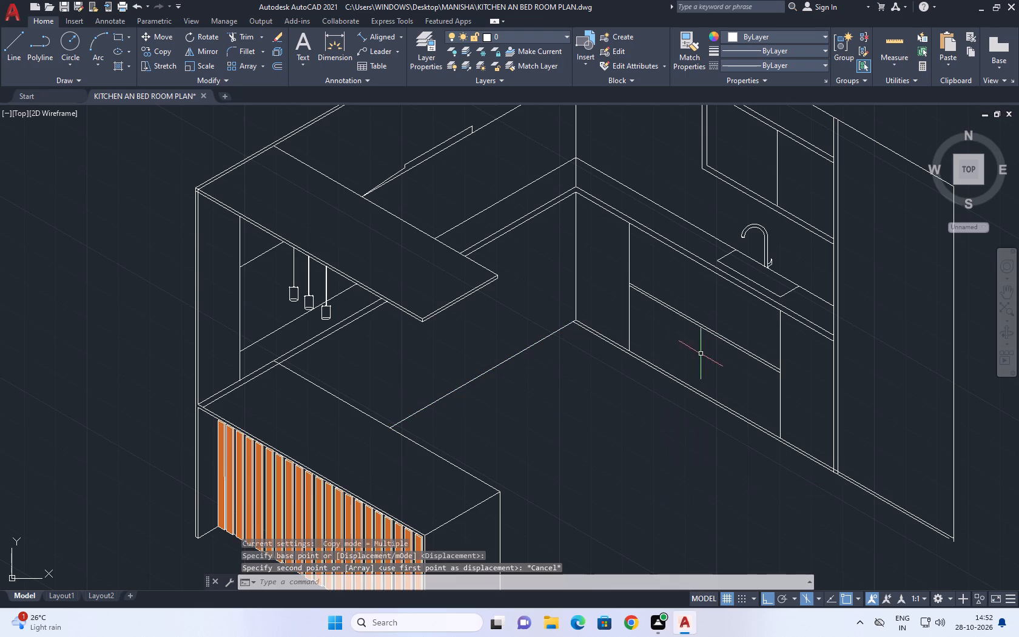
Add an aligned dimension along the outer vertical edge of the full-height unit, from its top corner to its lower end.
scroll(613, 349, "up", 2)
scroll(454, 278, "down", 3)
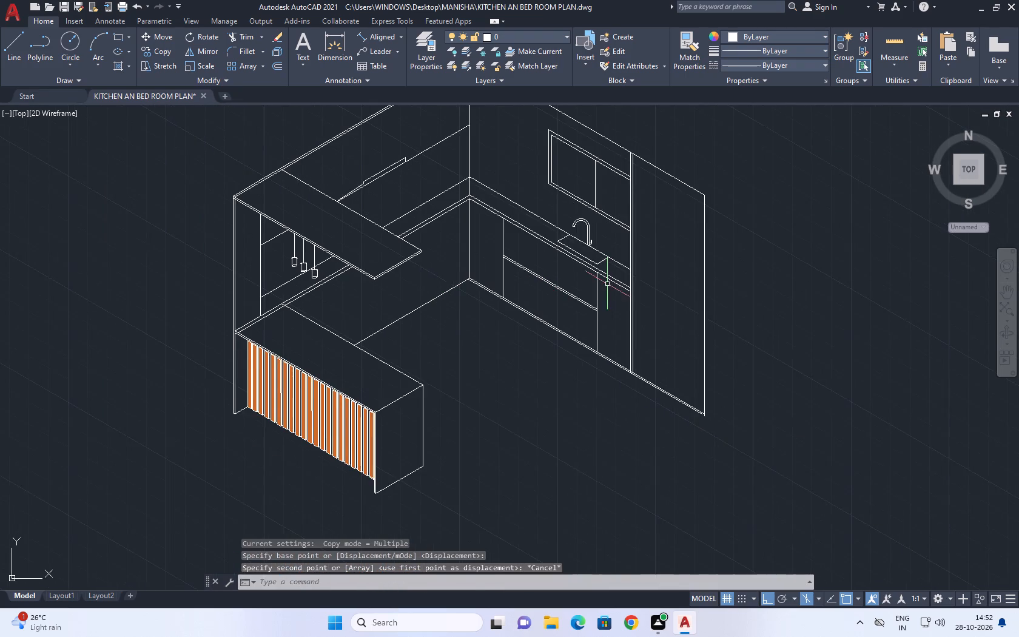
middle_click_drag(611, 303, 607, 352)
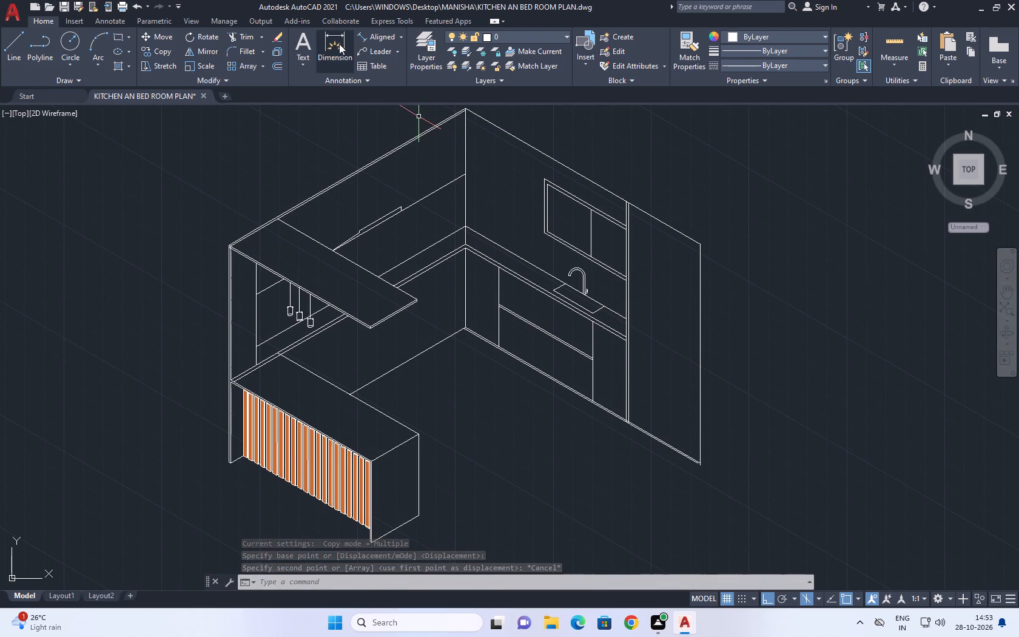
left_click(364, 36)
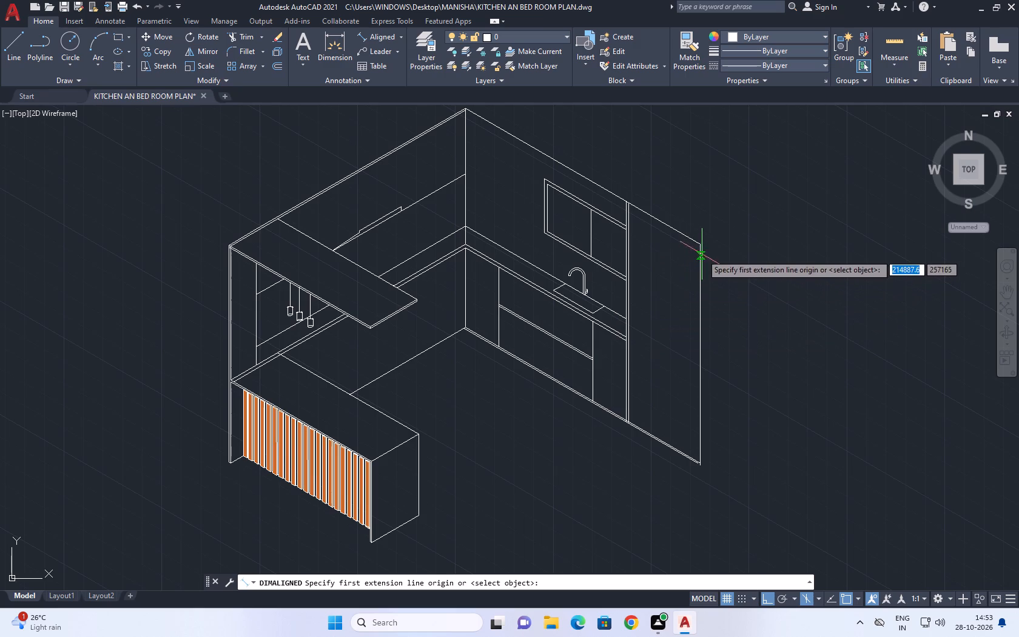
left_click(699, 246)
scroll(703, 478, "up", 3)
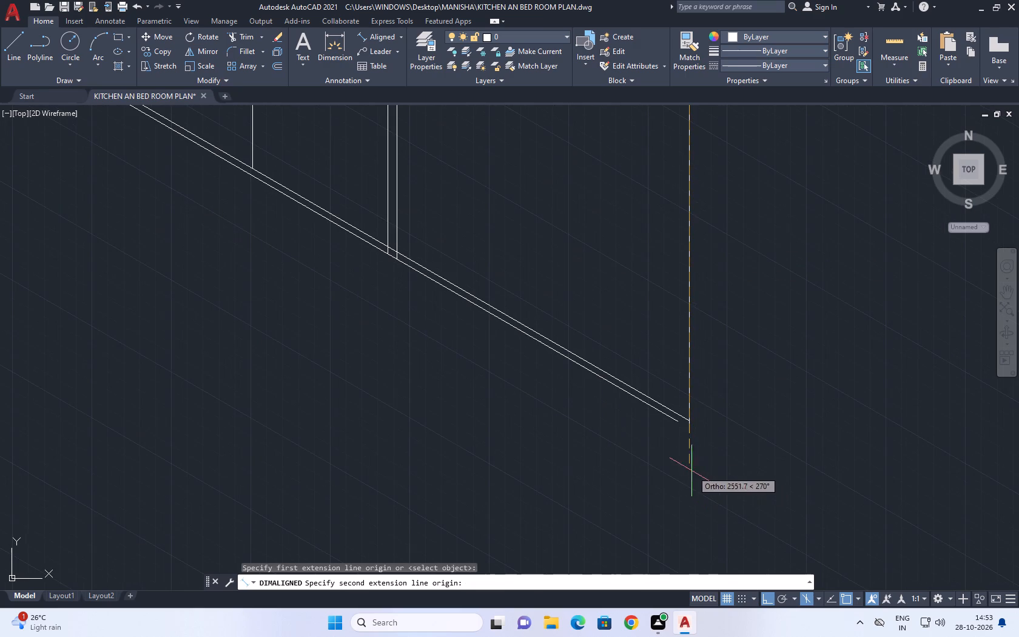
left_click(687, 430)
left_click(722, 428)
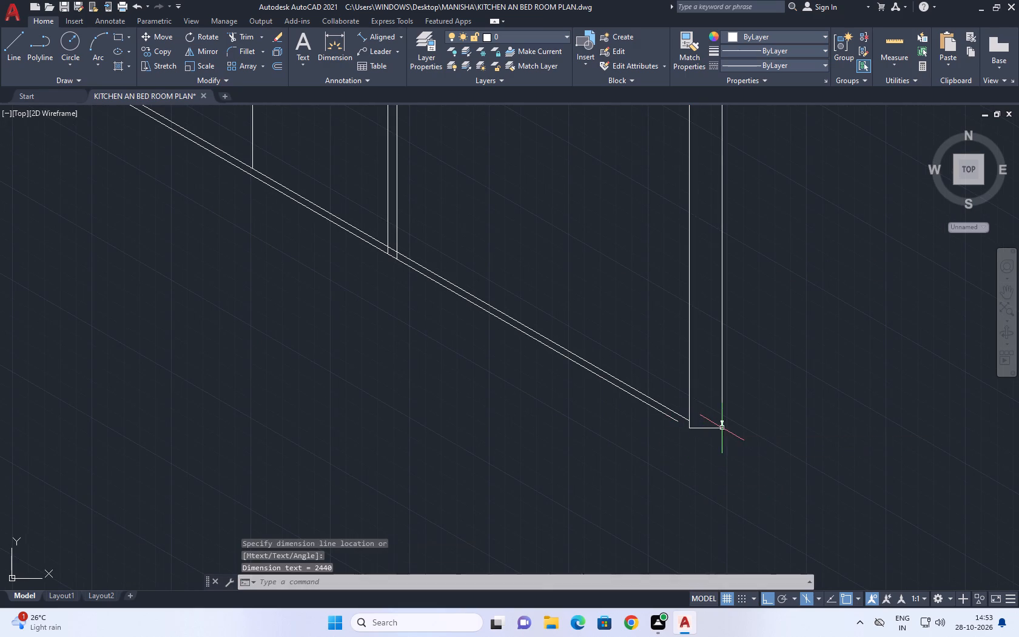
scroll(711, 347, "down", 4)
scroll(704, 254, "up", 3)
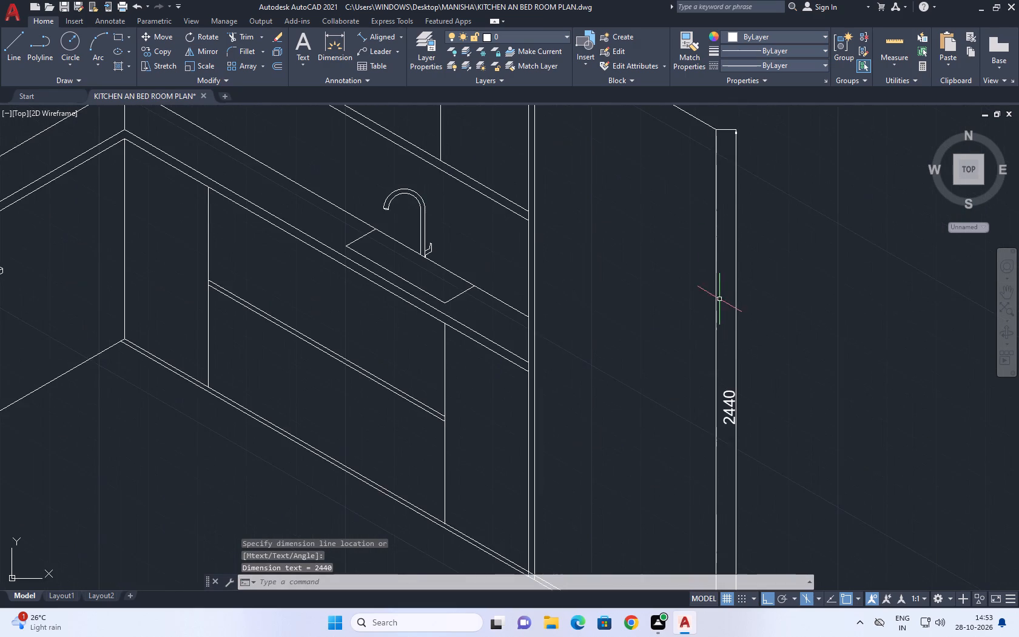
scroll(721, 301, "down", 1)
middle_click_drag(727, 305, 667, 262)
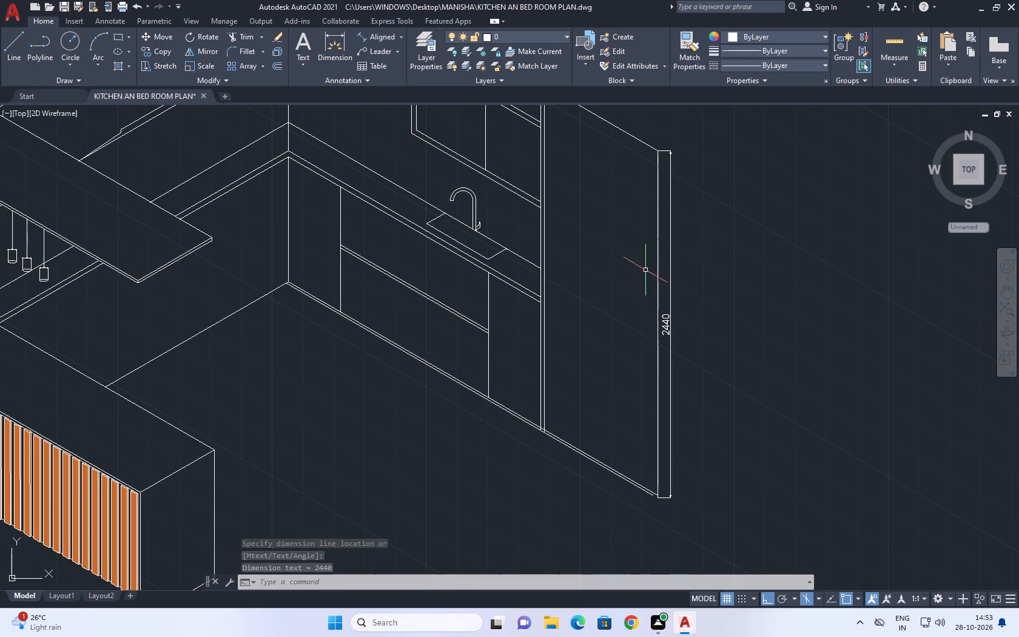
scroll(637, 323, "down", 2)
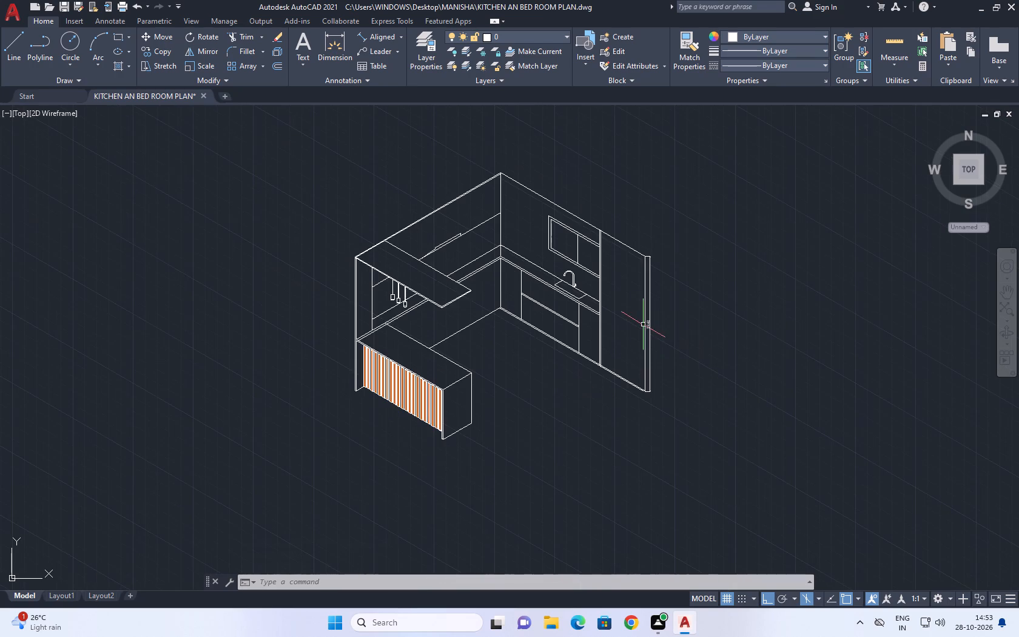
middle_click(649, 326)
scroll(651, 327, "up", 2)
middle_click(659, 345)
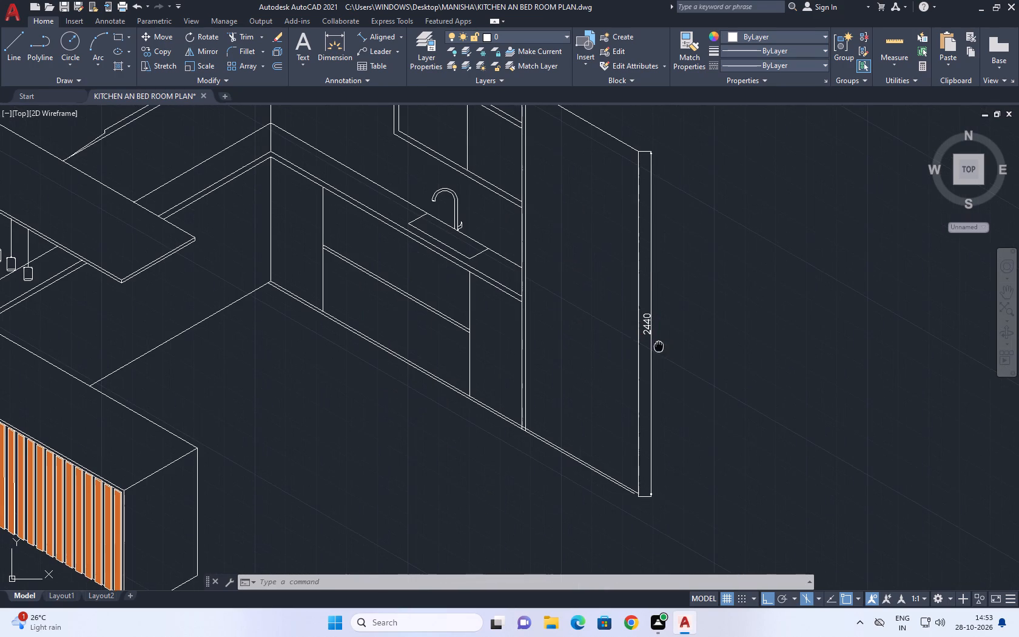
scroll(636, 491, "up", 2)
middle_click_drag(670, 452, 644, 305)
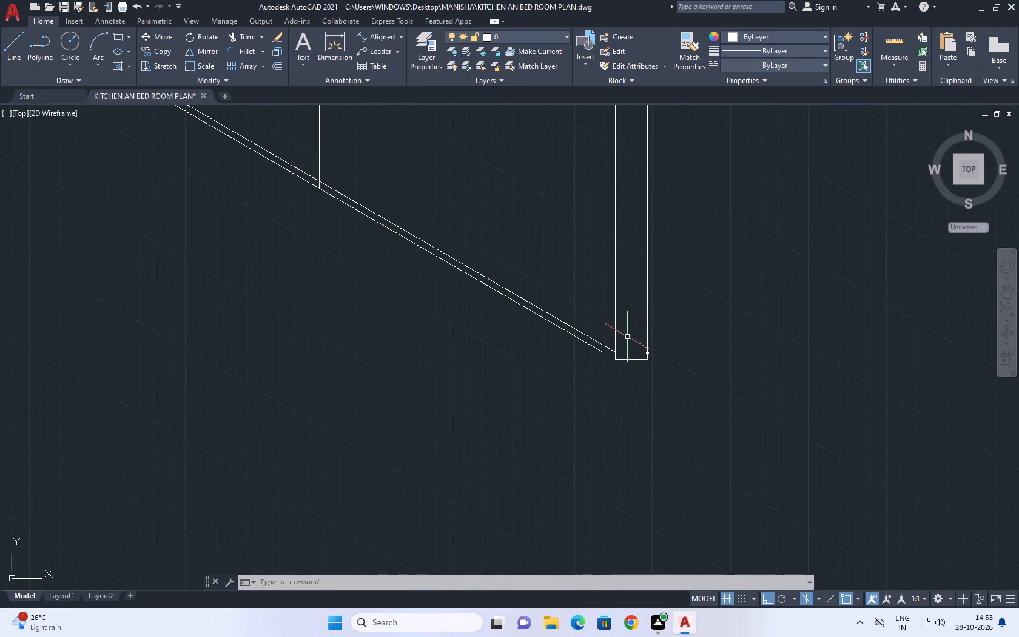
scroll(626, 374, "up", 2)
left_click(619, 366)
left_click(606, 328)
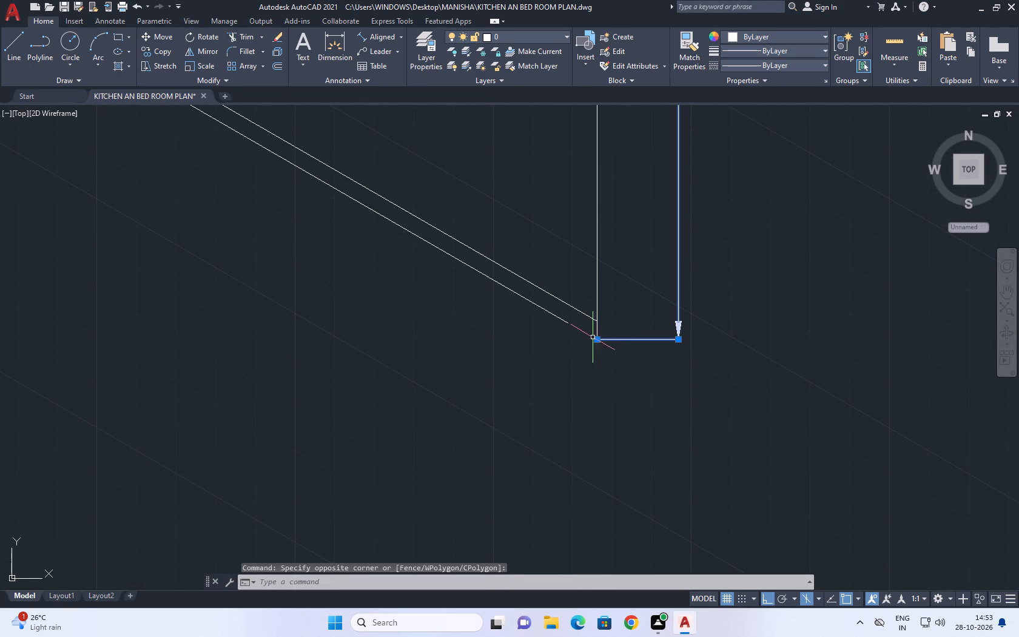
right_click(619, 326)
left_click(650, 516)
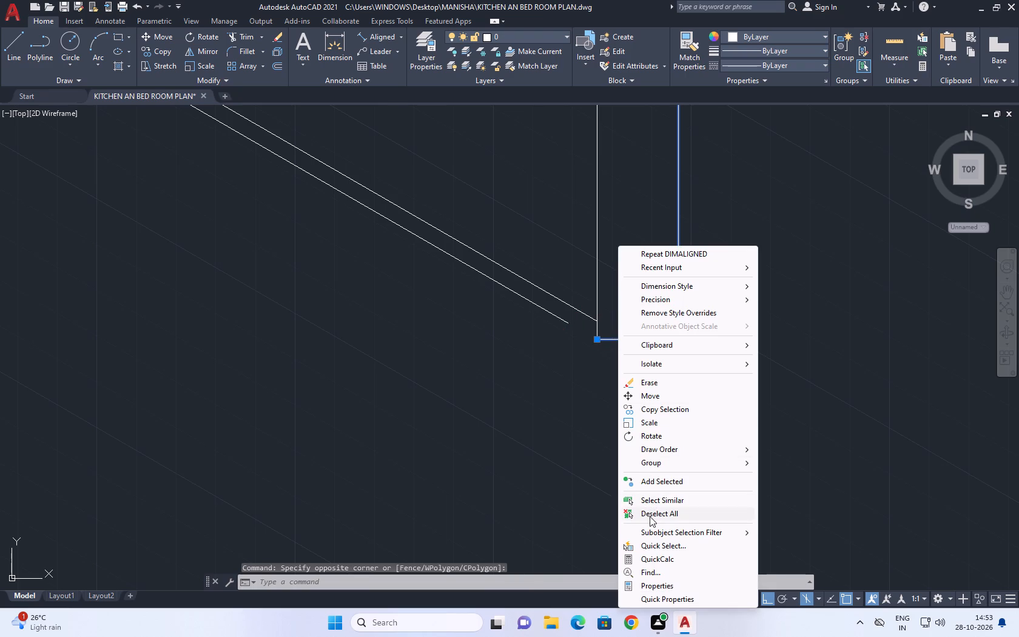
Stretch the outer end of the window wall's lower floor line to the foot of the full-height unit's outer vertical edge.
scroll(565, 318, "up", 3)
left_click(594, 365)
left_click(551, 300)
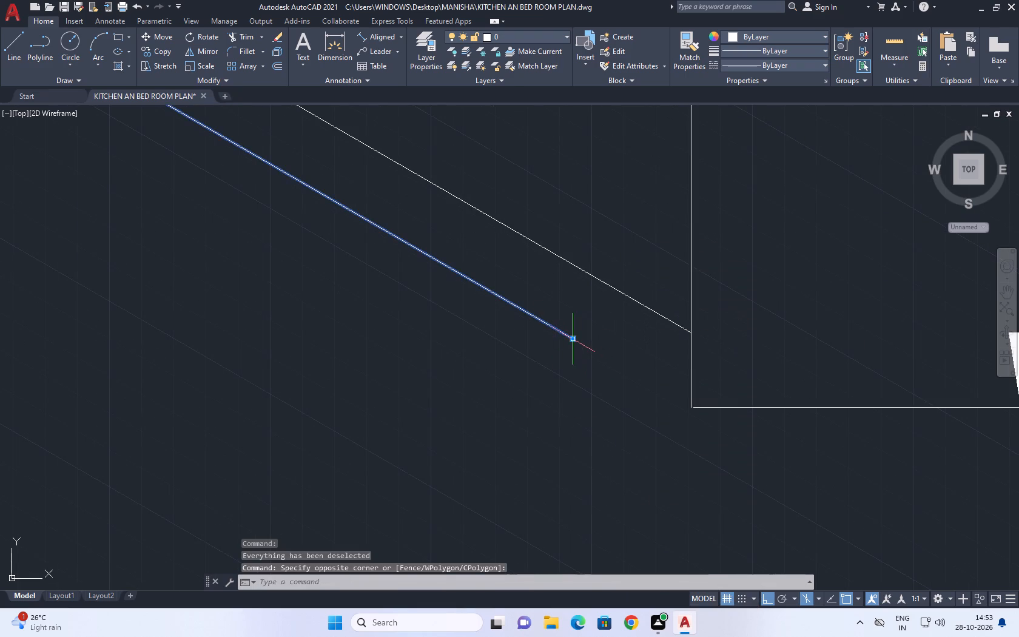
left_click(571, 340)
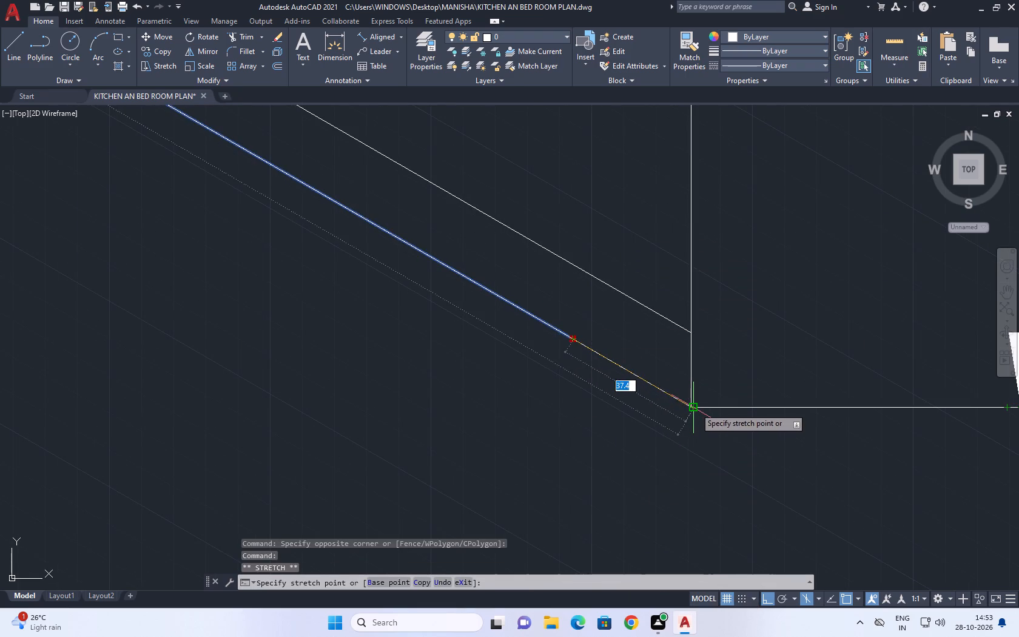
left_click(695, 409)
scroll(712, 416, "down", 1)
scroll(711, 417, "up", 4)
scroll(688, 374, "up", 2)
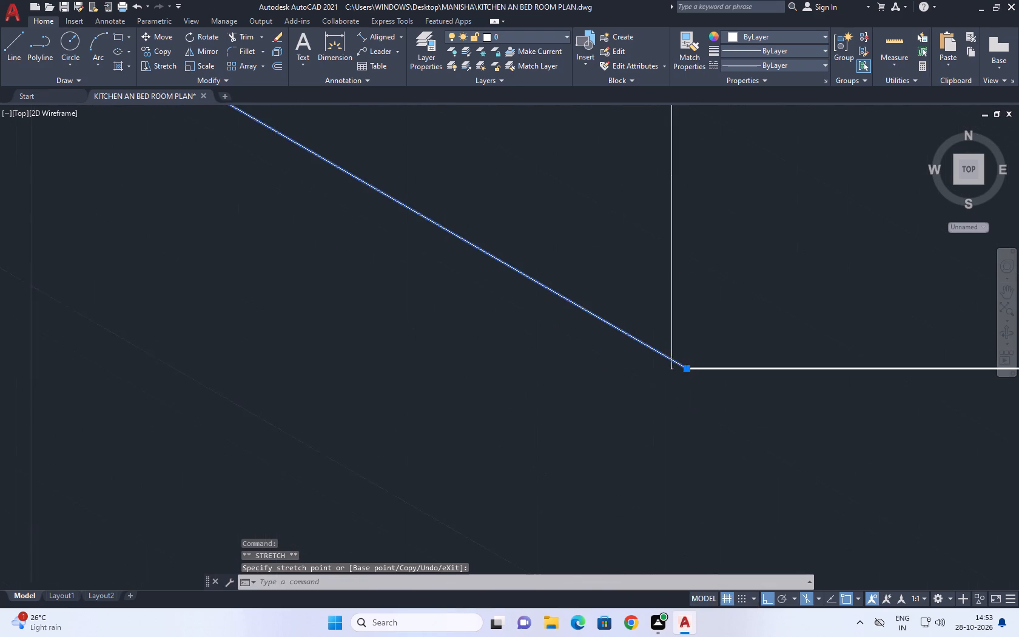
left_click(688, 368)
left_click(660, 367)
scroll(671, 368, "down", 6)
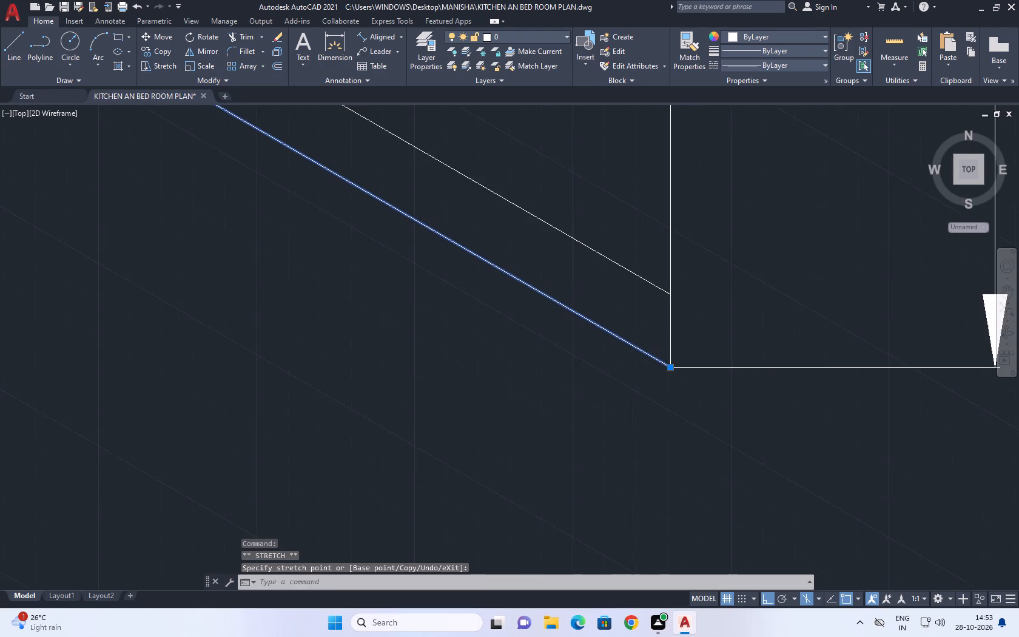
scroll(544, 305, "down", 5)
middle_click_drag(511, 324, 635, 411)
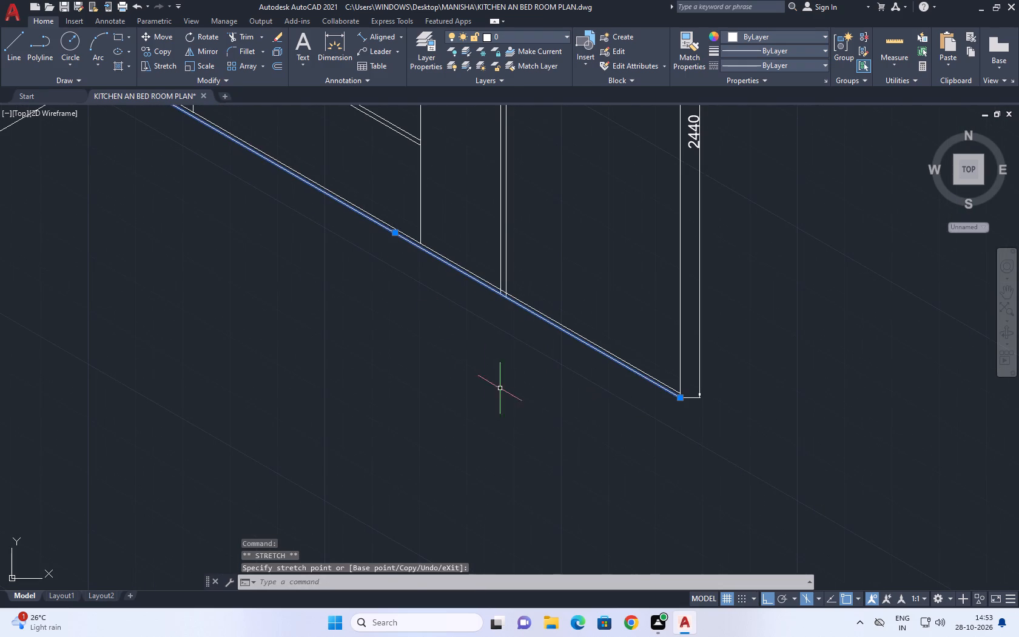
middle_click_drag(411, 300, 586, 413)
right_click(488, 318)
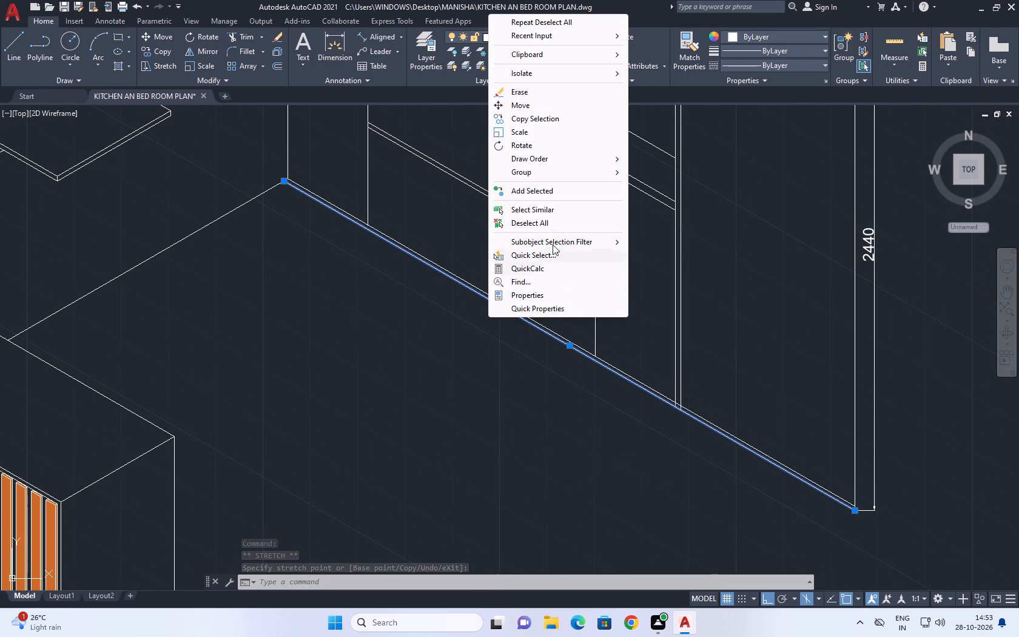
left_click(542, 220)
Copy the adjoining wall's floor line 20 units straight down, with the isoplane set to Right.
middle_click_drag(213, 188, 509, 327)
left_click_drag(537, 381, 531, 374)
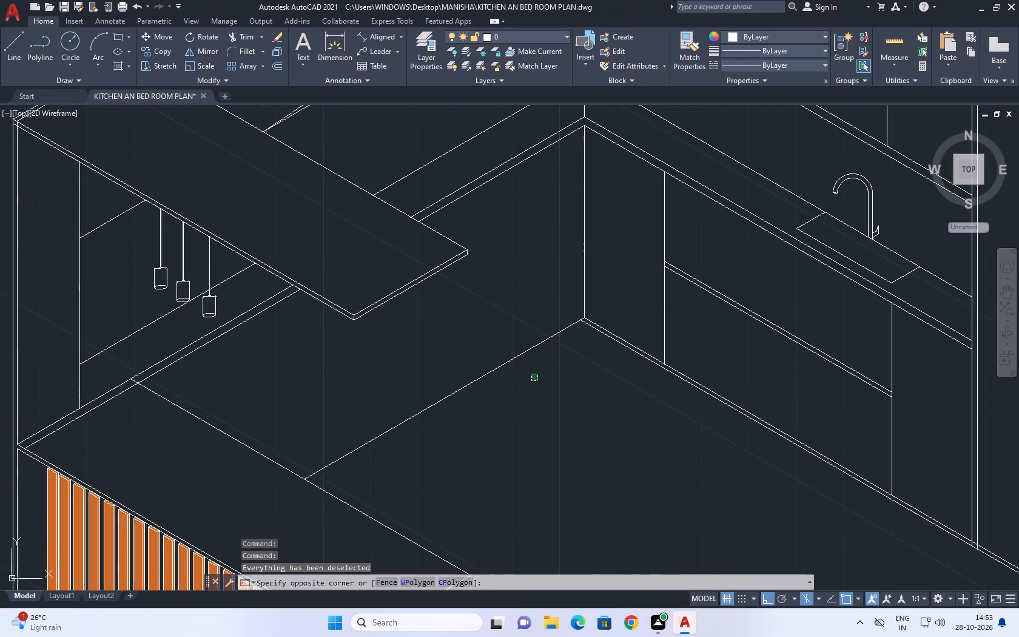
left_click(508, 340)
left_click(155, 52)
left_click(385, 435)
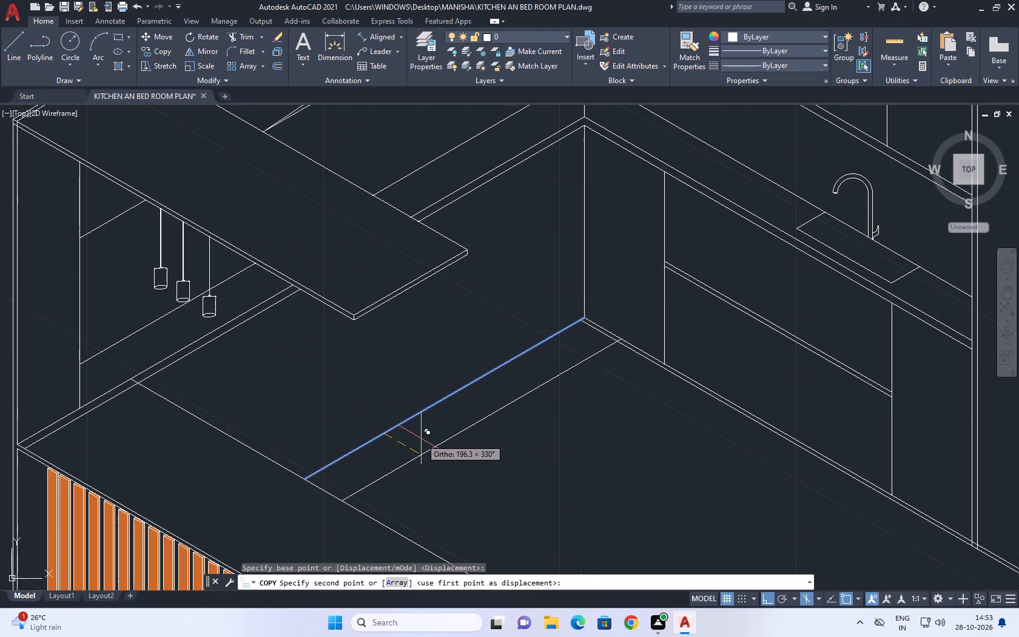
key("F5")
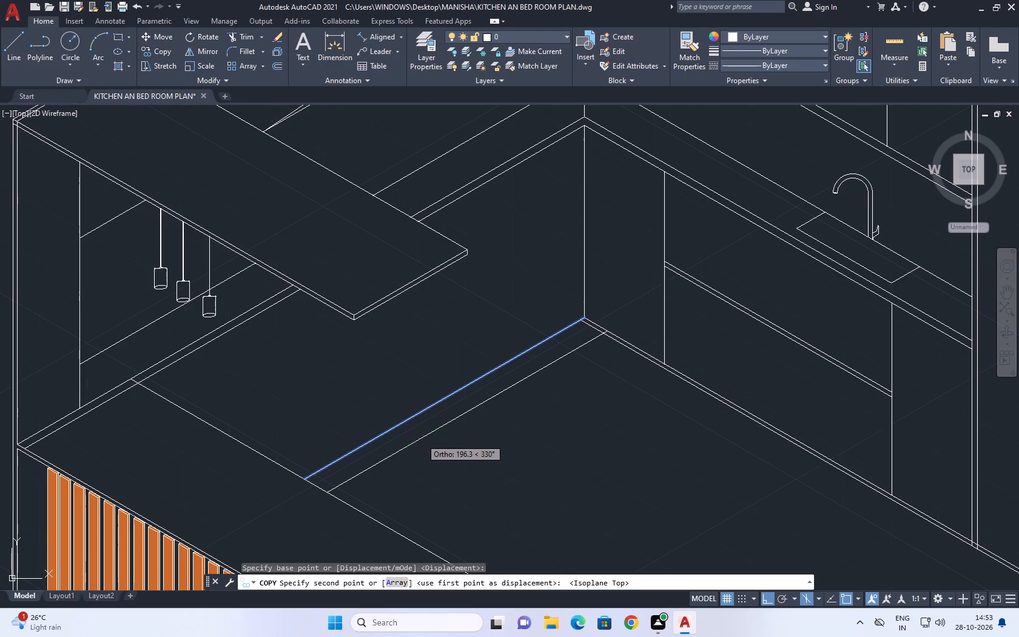
key("F5")
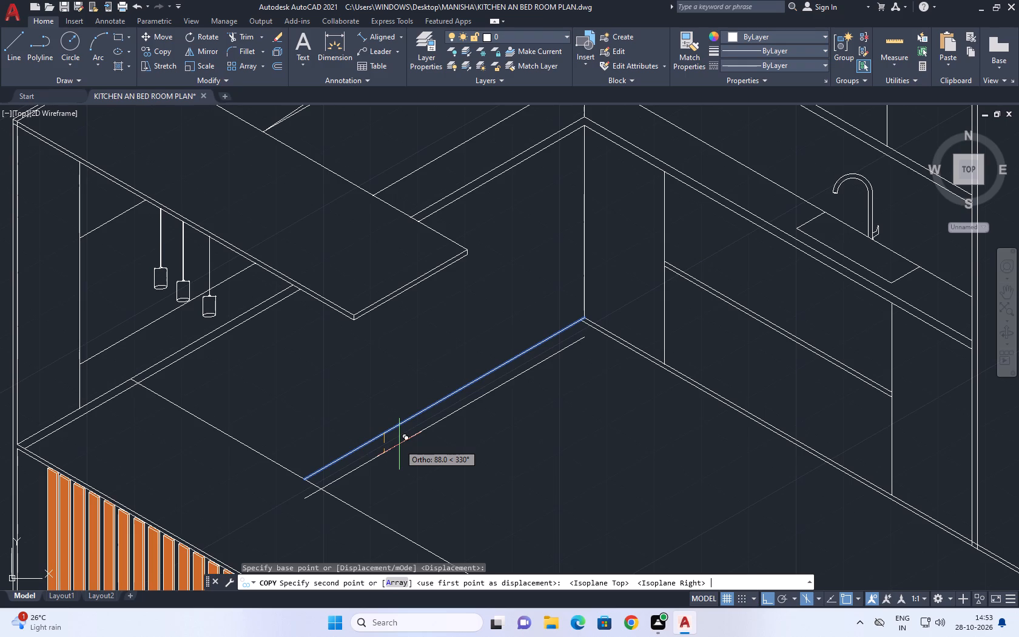
key("0")
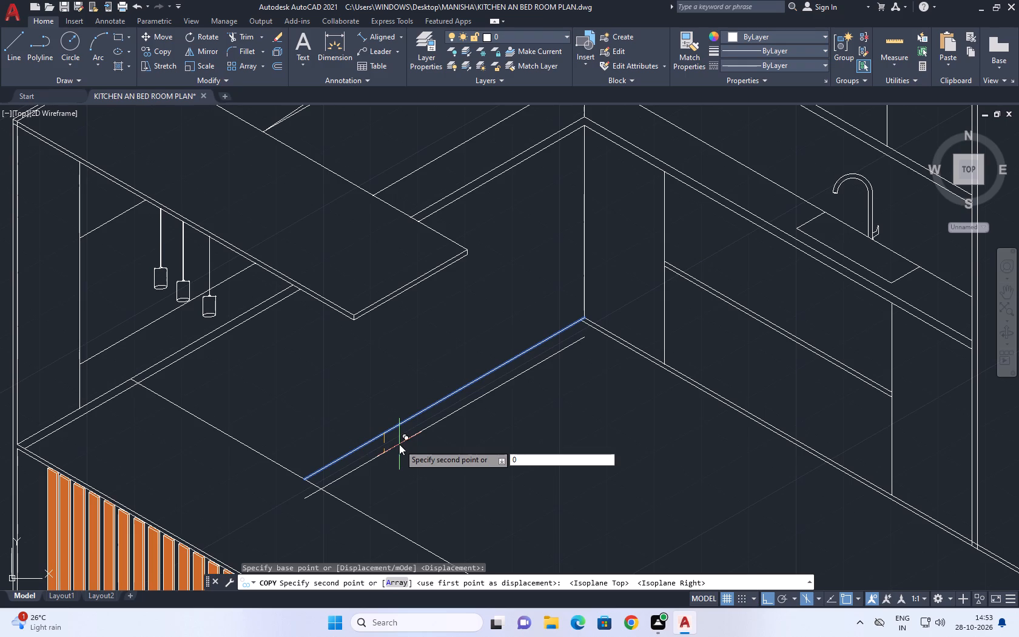
key("BackSpace")
type("20")
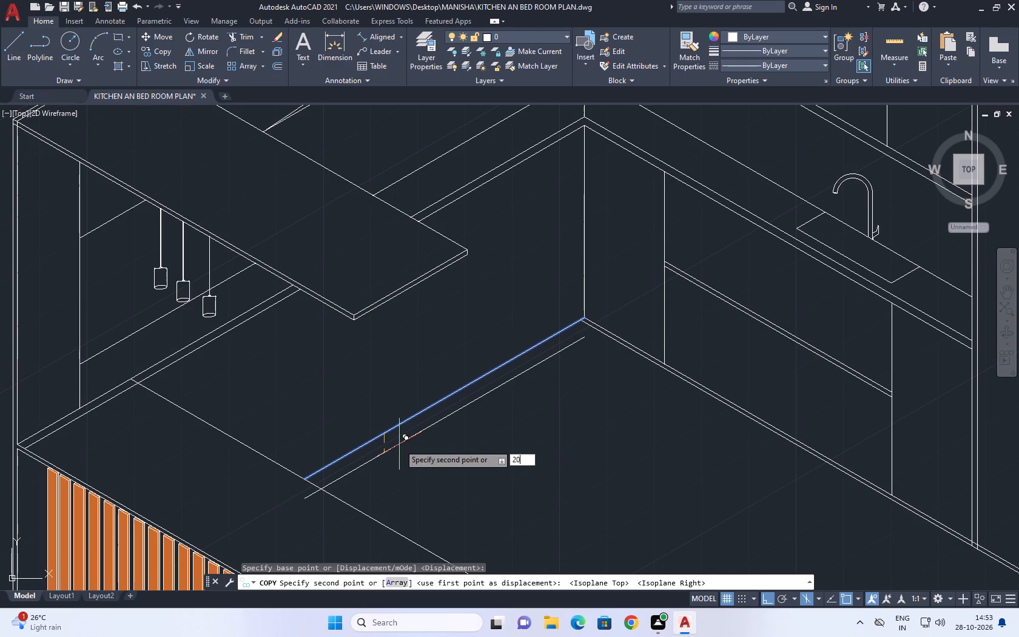
key("Return")
right_click(469, 238)
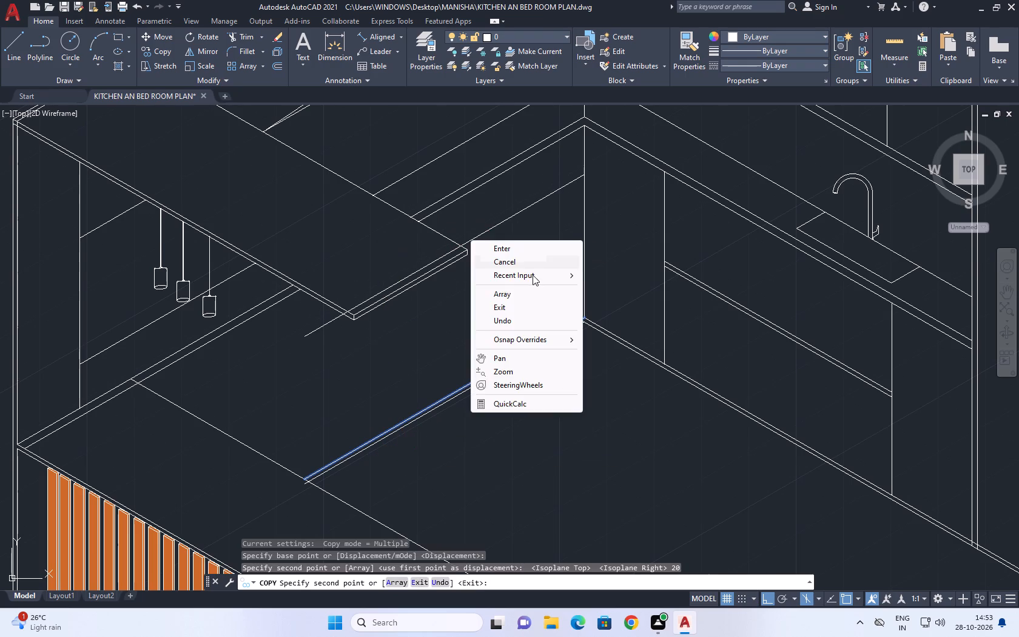
left_click(528, 259)
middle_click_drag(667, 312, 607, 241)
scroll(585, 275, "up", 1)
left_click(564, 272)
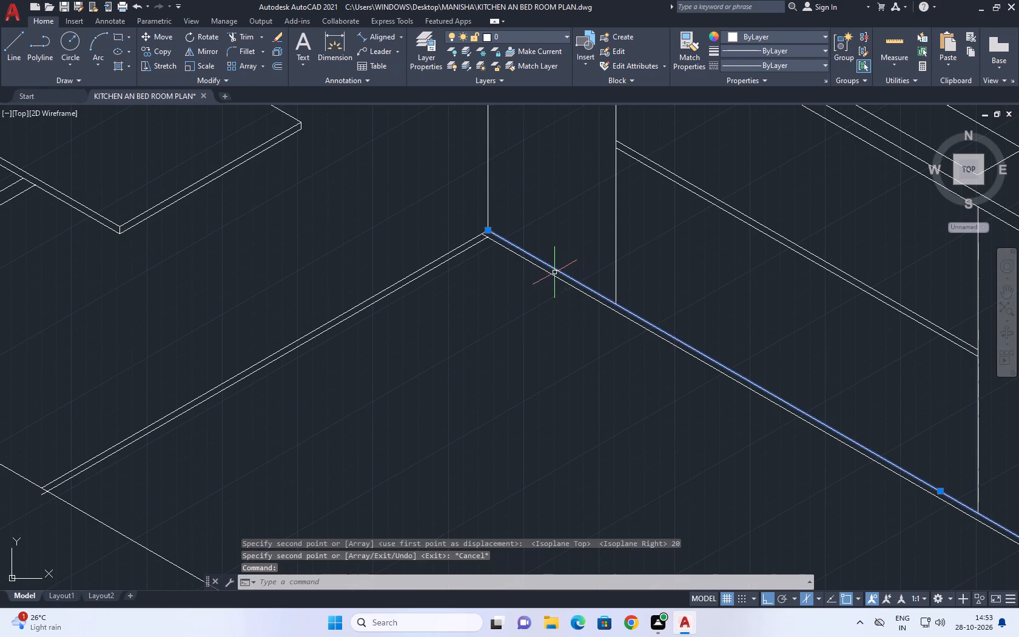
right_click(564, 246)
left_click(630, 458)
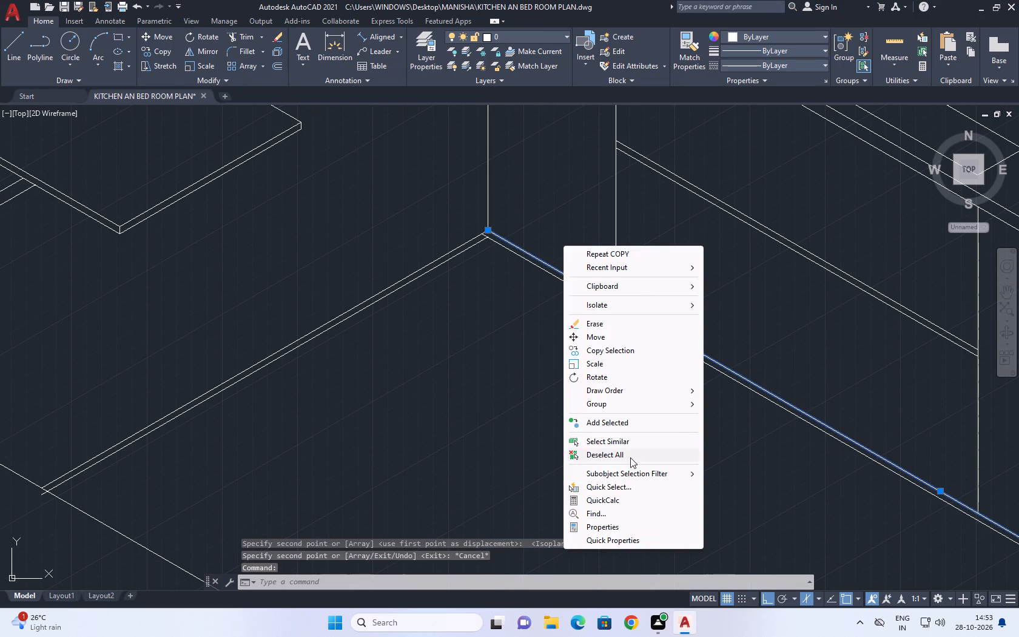
Erase the lower floor line of the window wall.
left_click(551, 277)
right_click(571, 255)
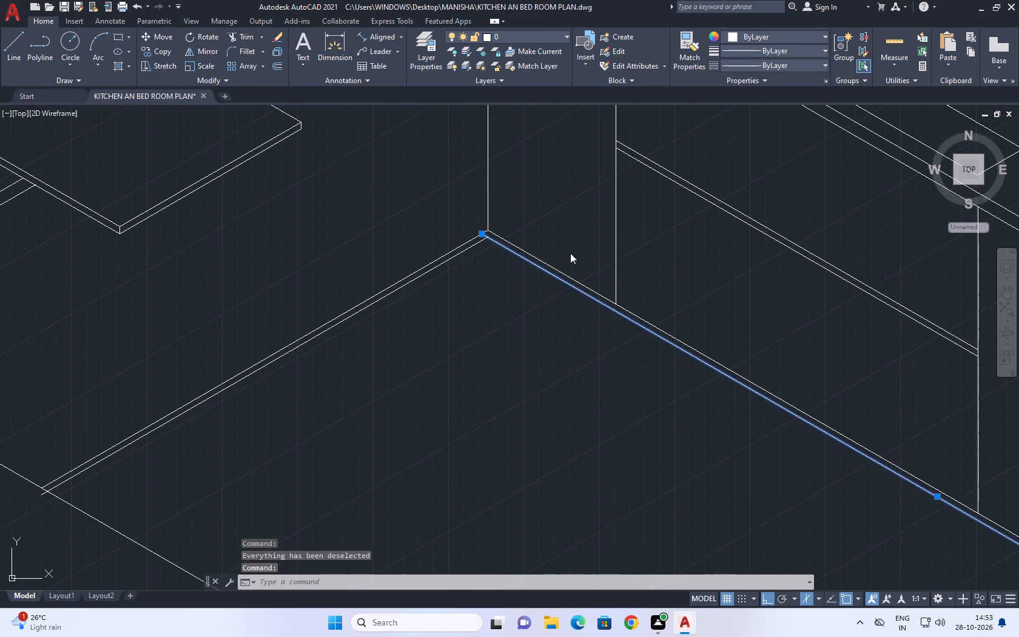
left_click(613, 331)
Copy the window wall's remaining floor line 20 units straight down from the inner corner.
left_click(580, 277)
left_click(576, 281)
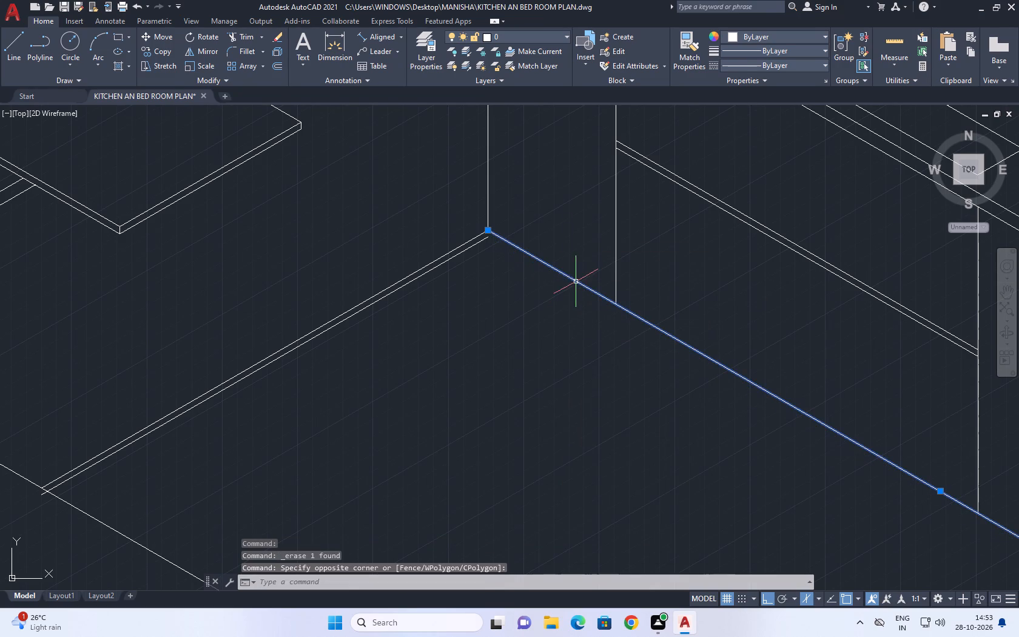
left_click(156, 52)
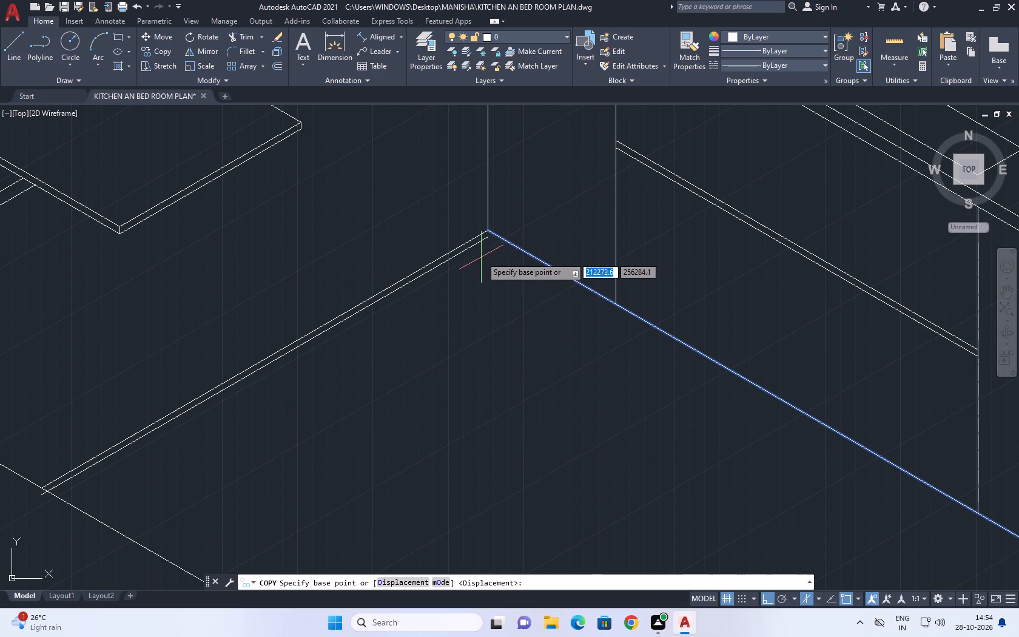
left_click(488, 235)
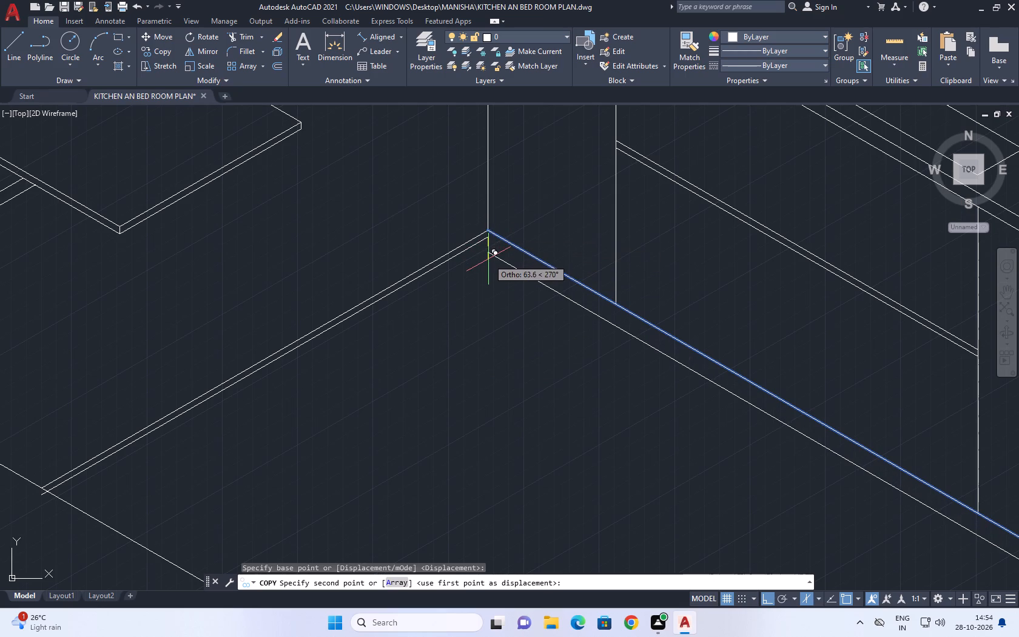
type("20")
key("Return")
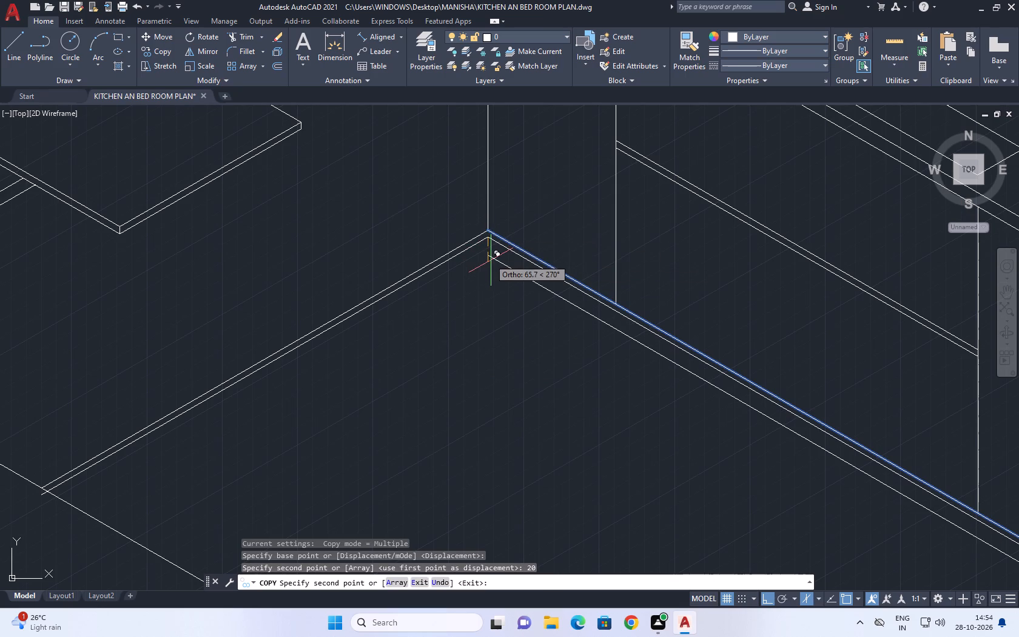
right_click(491, 261)
left_click(523, 280)
Trim the end of the adjoining wall's lower floor line that overhangs the island counter's back top edge.
scroll(408, 249, "down", 2)
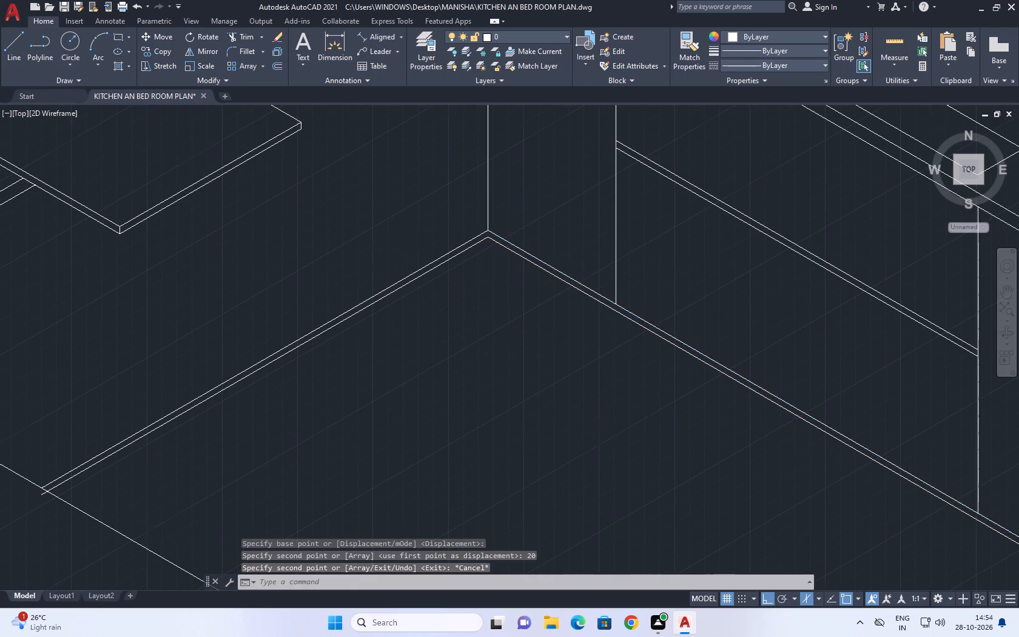
scroll(410, 249, "down", 1)
scroll(337, 328, "up", 4)
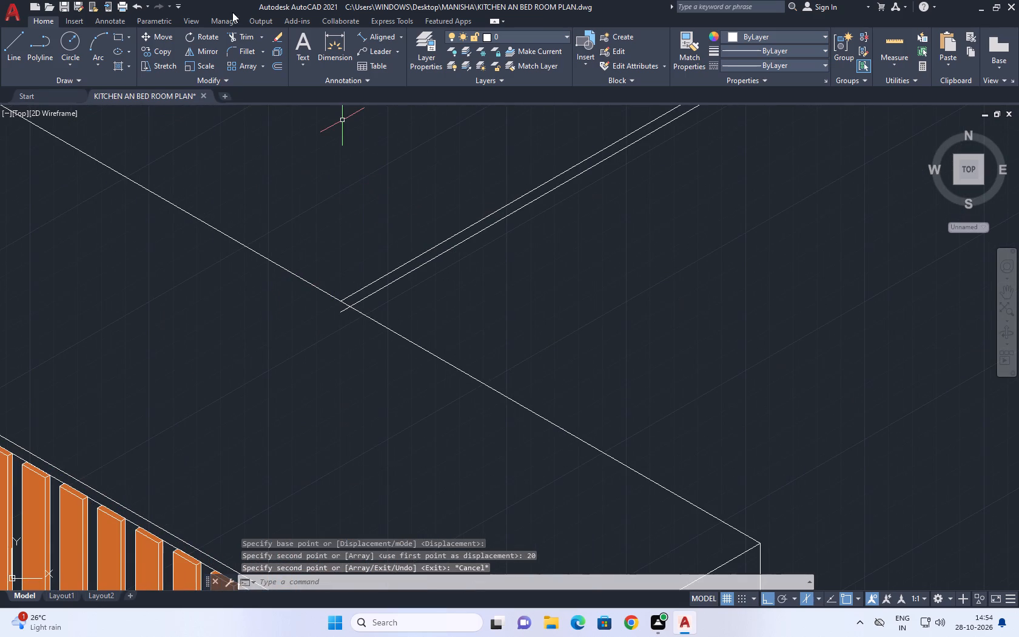
left_click(233, 37)
scroll(280, 378, "up", 2)
scroll(422, 203, "up", 1)
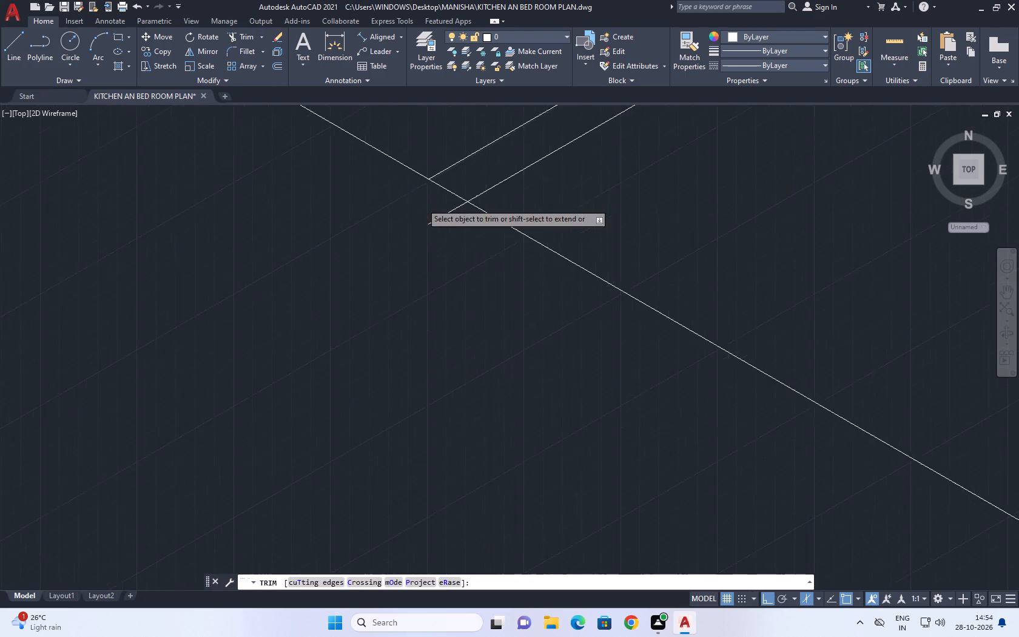
scroll(422, 203, "up", 3)
left_click(499, 268)
left_click(460, 243)
scroll(454, 311, "down", 18)
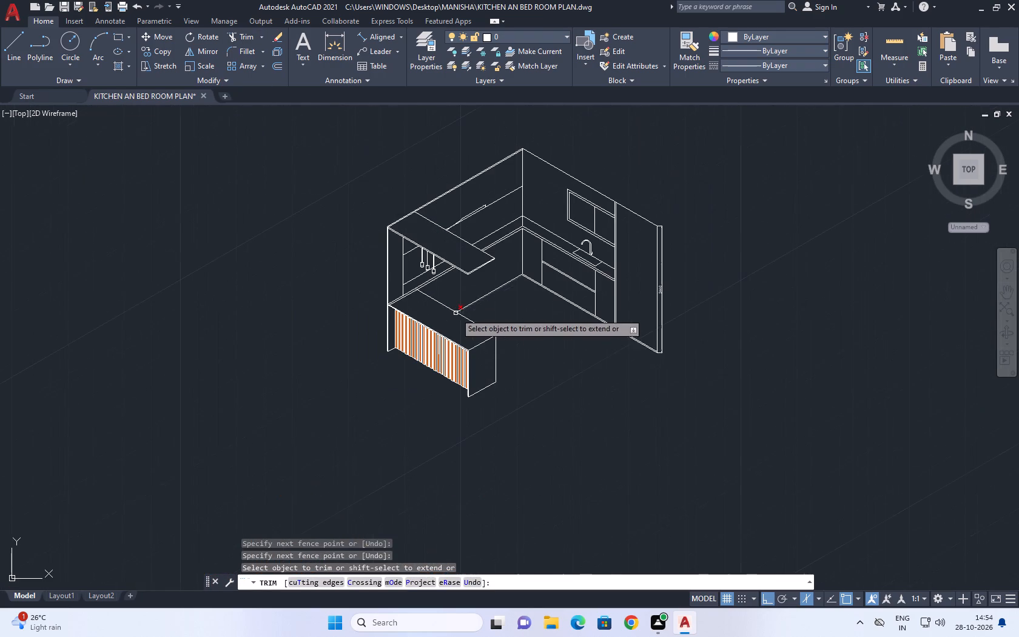
scroll(663, 364, "up", 6)
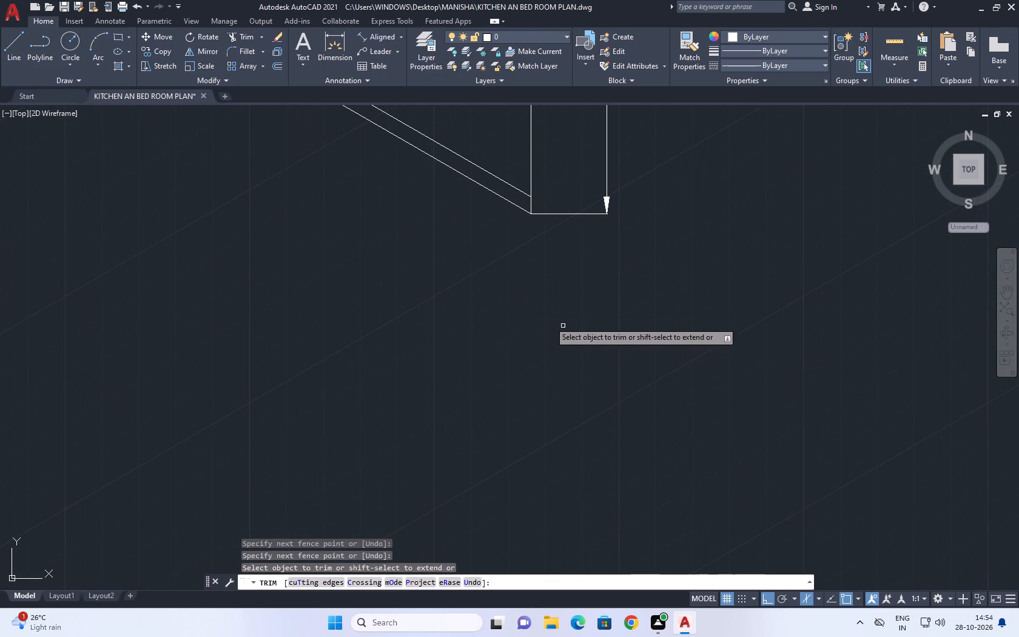
middle_click_drag(531, 369, 531, 391)
right_click(671, 280)
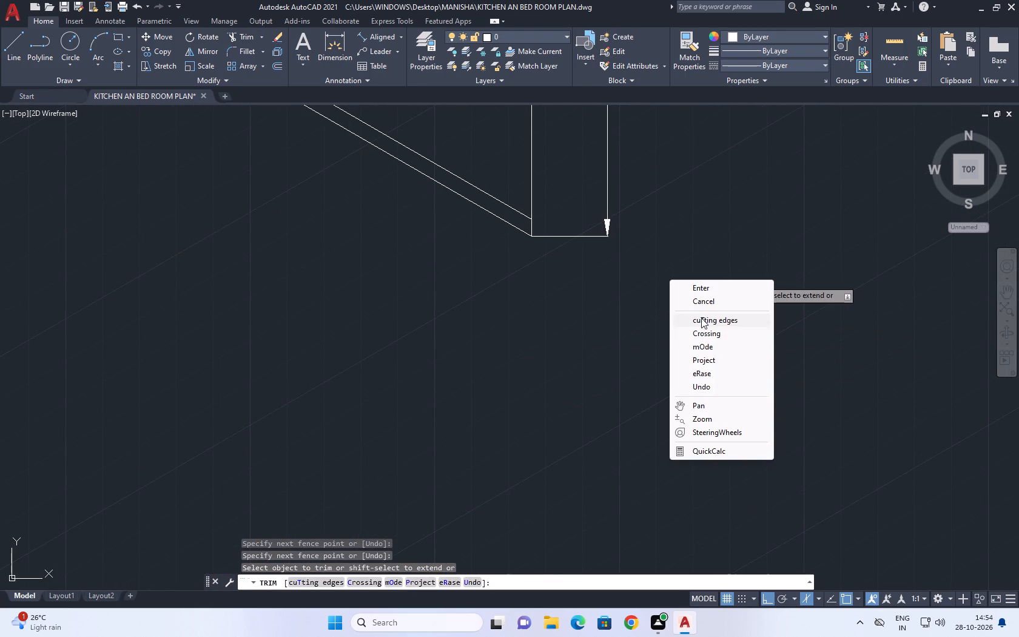
left_click(713, 302)
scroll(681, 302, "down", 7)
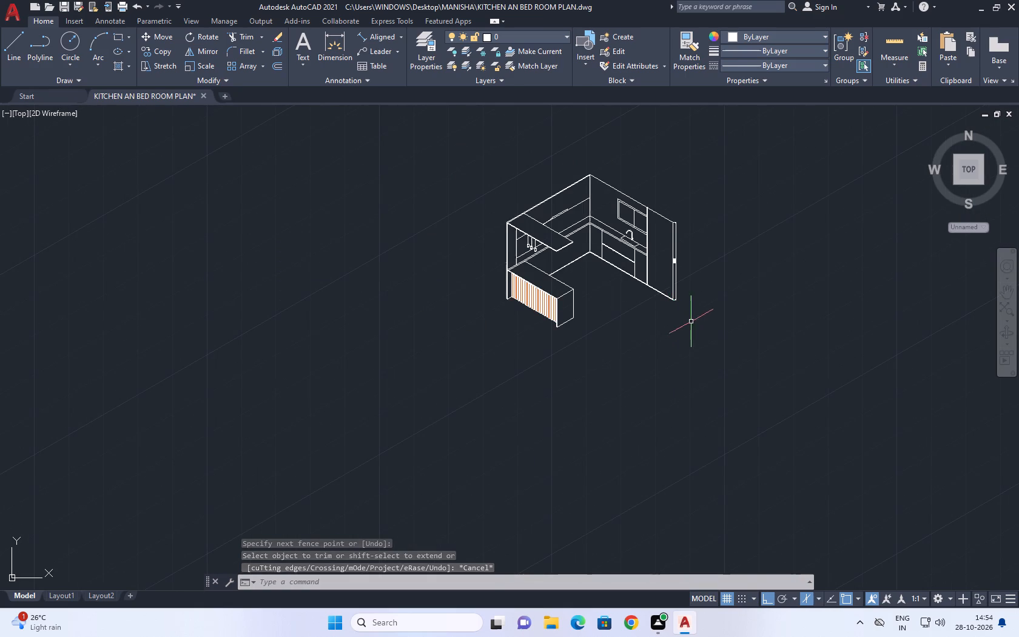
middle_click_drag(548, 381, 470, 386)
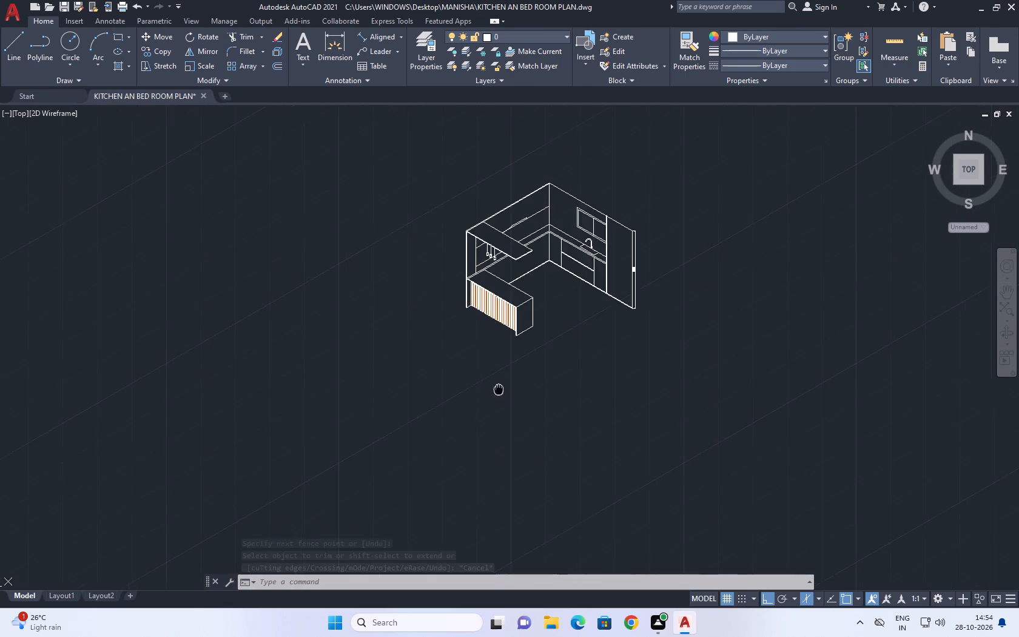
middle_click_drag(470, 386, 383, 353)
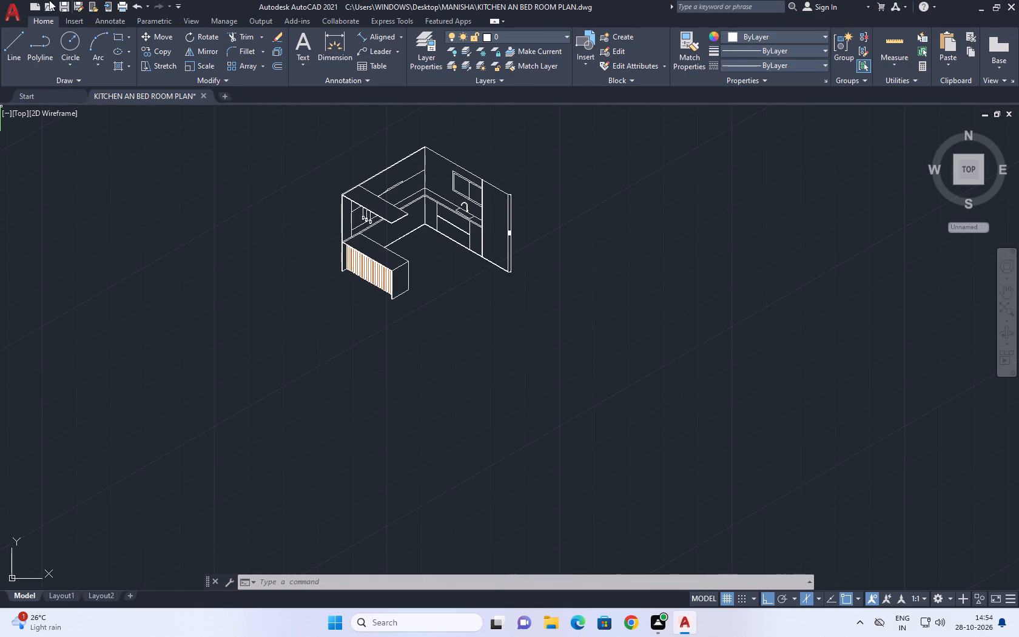
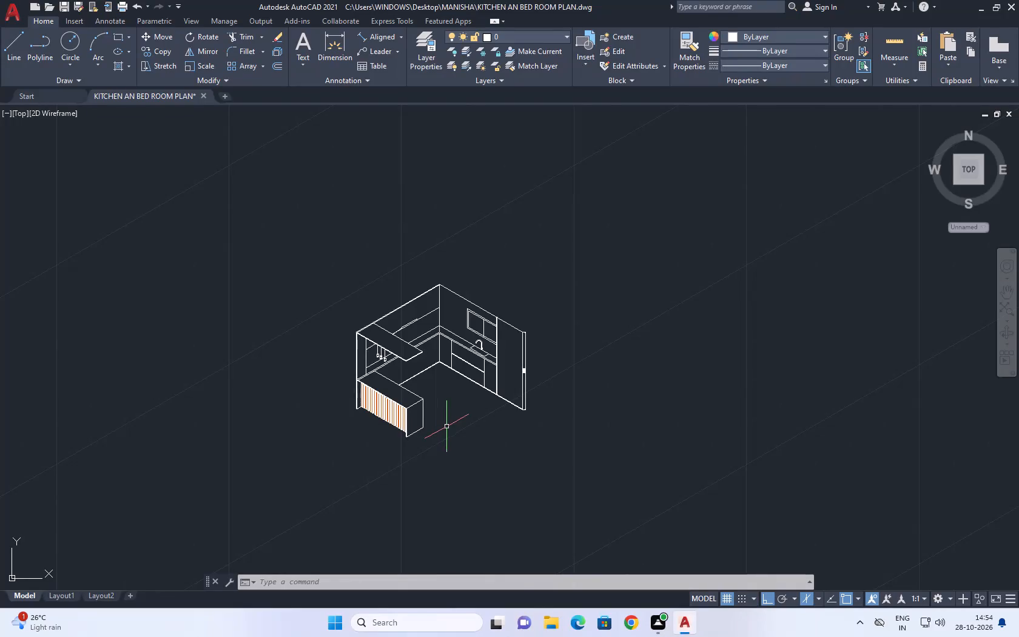
Trim the full-height unit's two closely spaced upright lines where they cross the gap between the window wall's doubled floor lines.
scroll(455, 425, "down", 1)
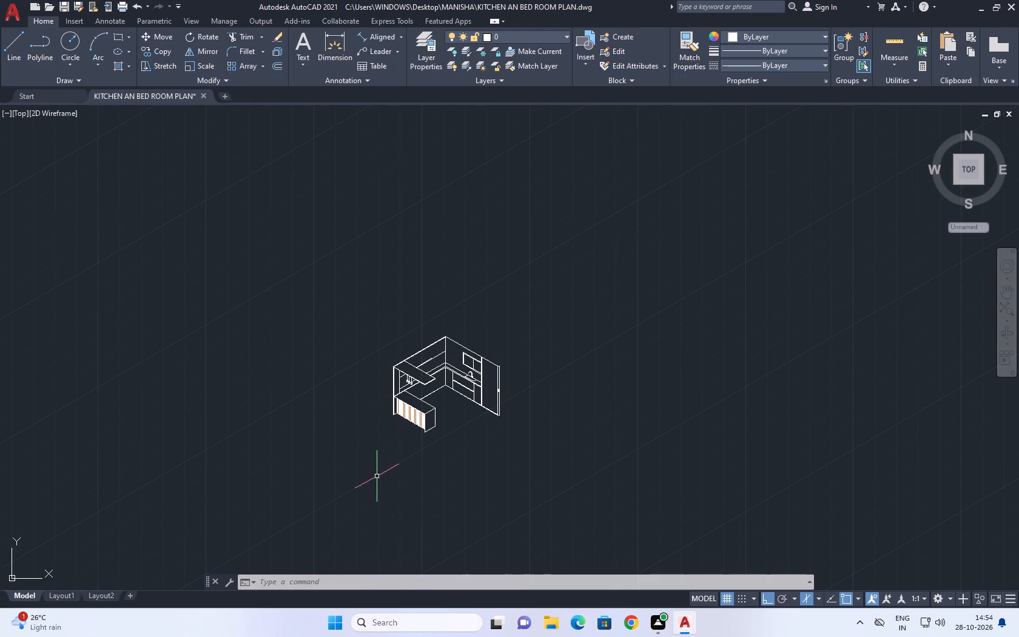
middle_click_drag(405, 432, 421, 365)
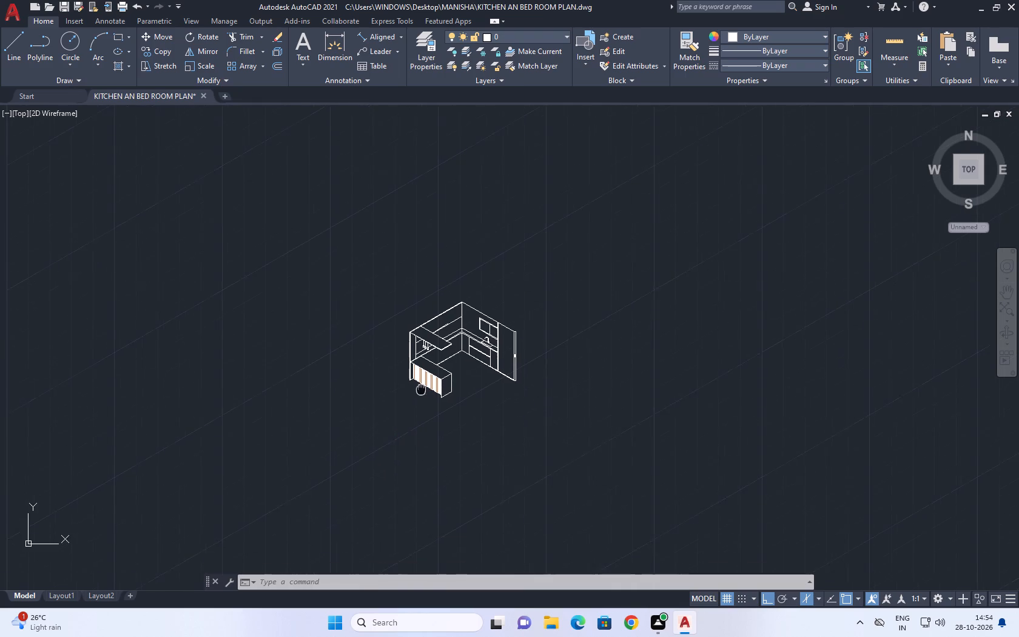
middle_click_drag(421, 365, 411, 329)
middle_click_drag(482, 289, 471, 339)
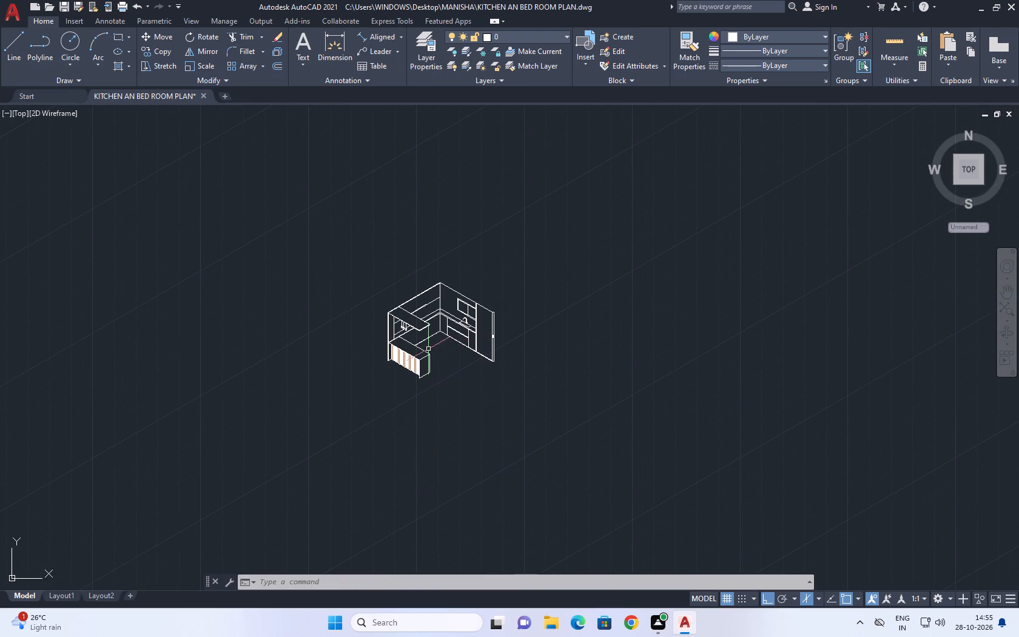
scroll(351, 359, "up", 2)
middle_click_drag(483, 311, 350, 384)
middle_click(348, 382)
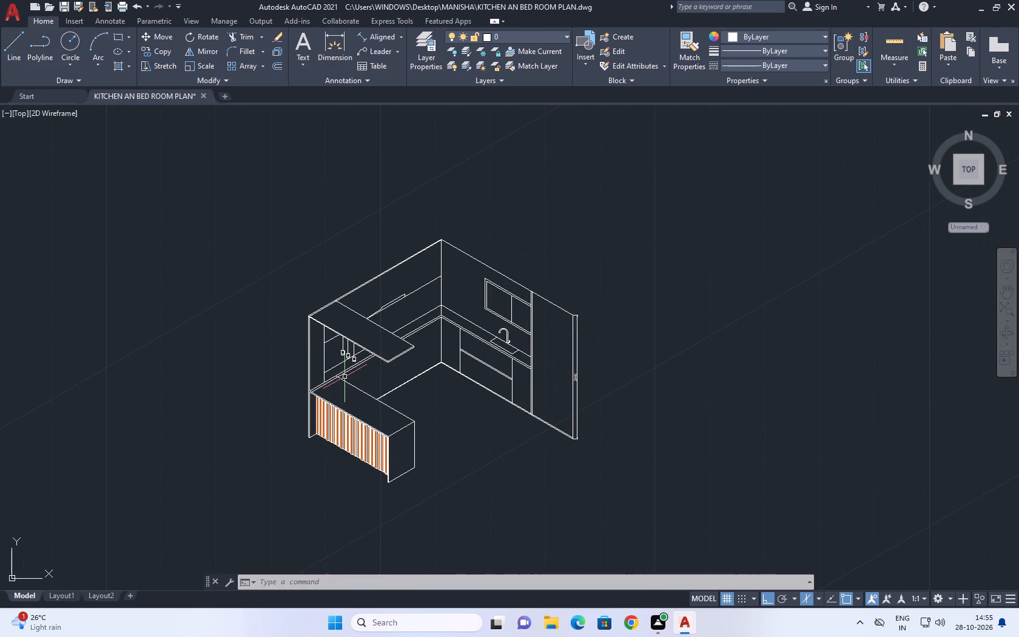
scroll(543, 360, "up", 2)
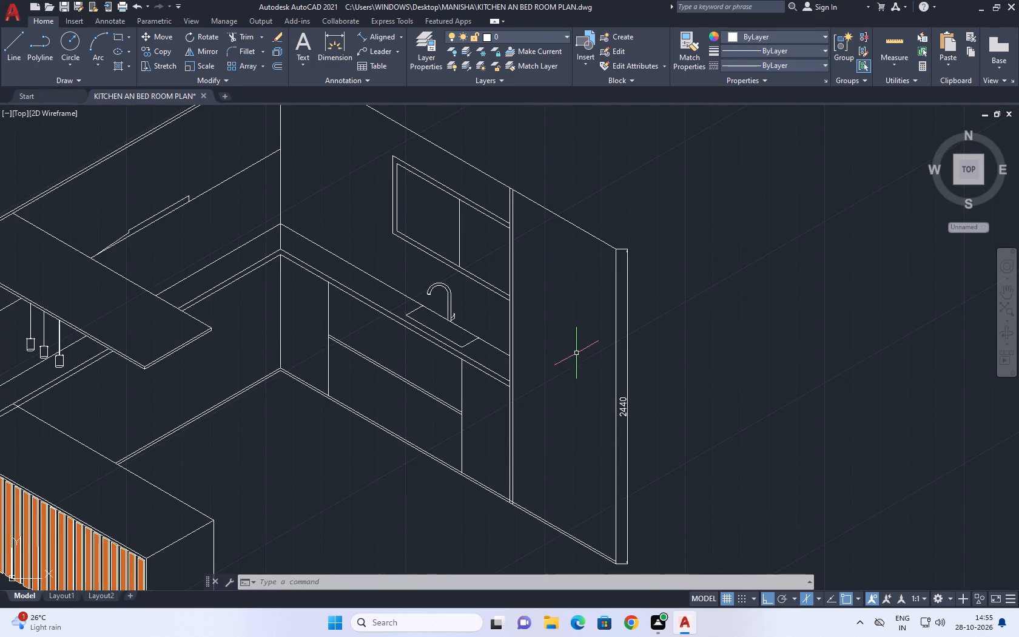
middle_click_drag(578, 353, 584, 352)
scroll(526, 519, "up", 3)
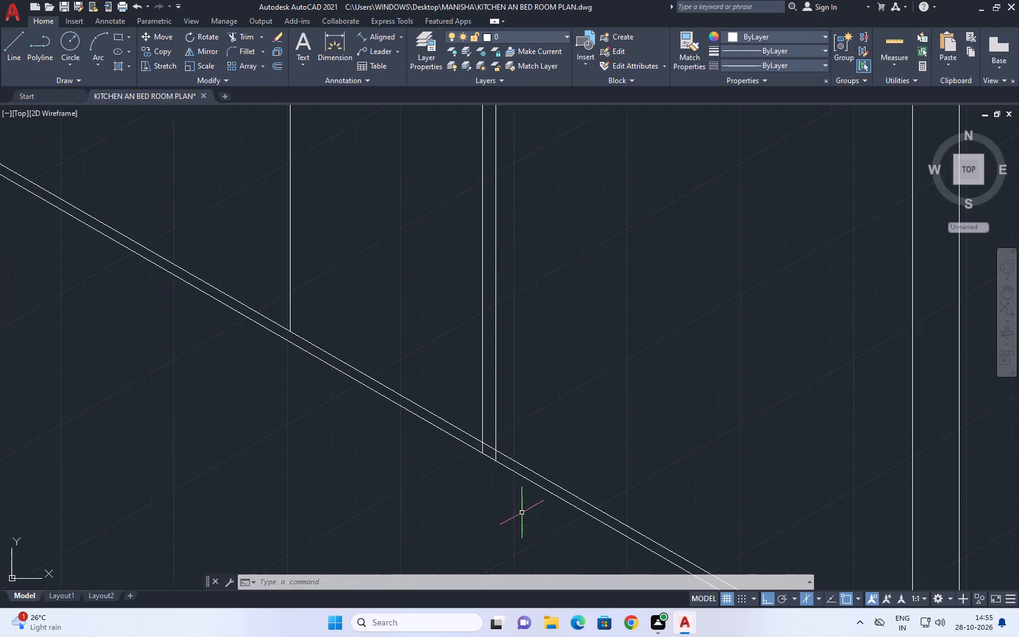
left_click(237, 38)
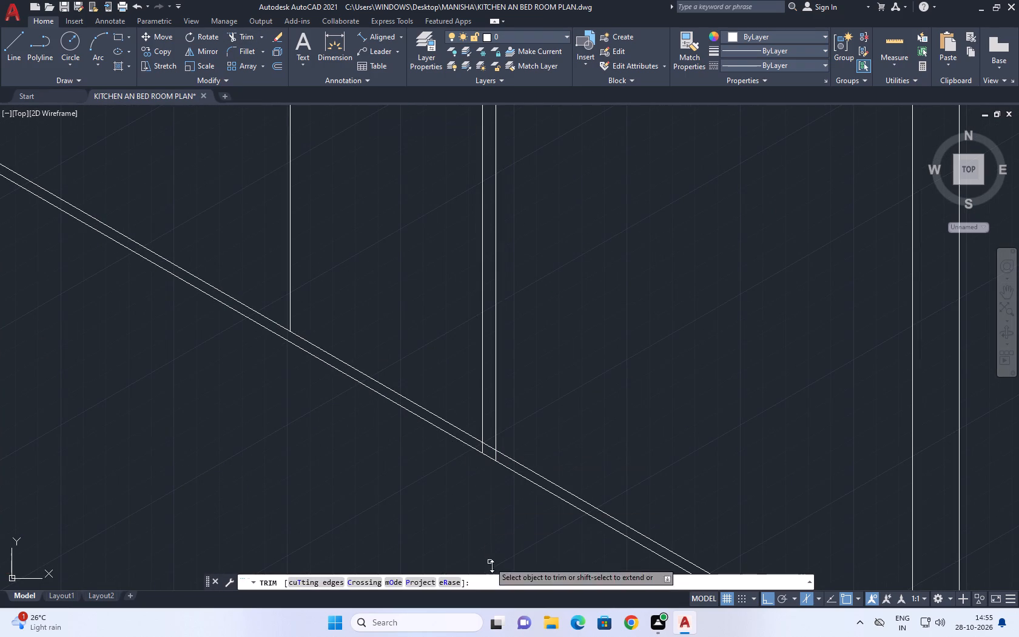
scroll(477, 451, "up", 2)
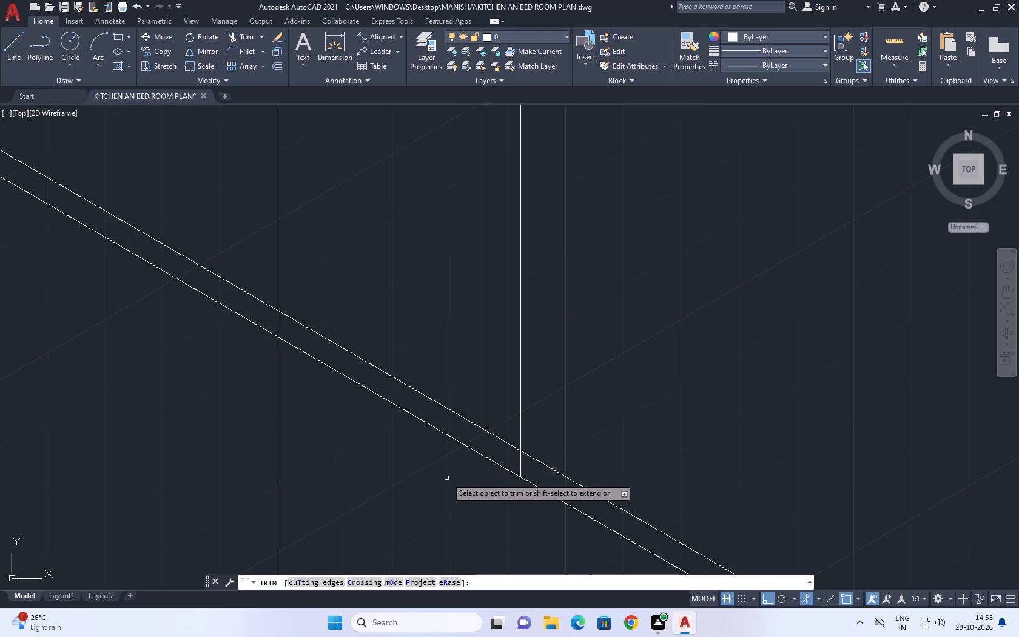
scroll(525, 467, "up", 2)
left_click(525, 467)
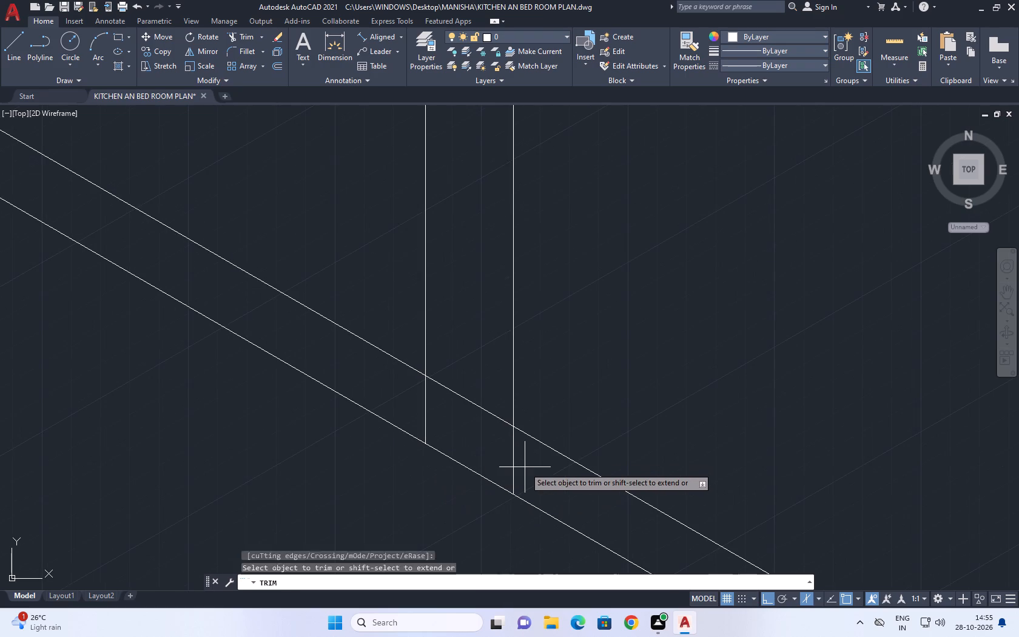
left_click(414, 403)
right_click(607, 292)
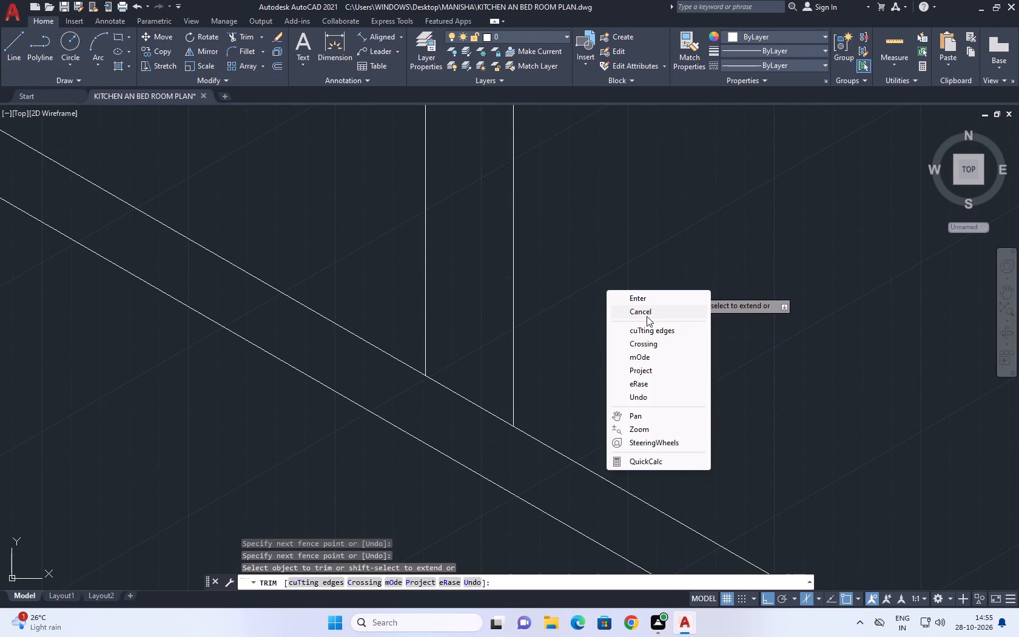
left_click(648, 316)
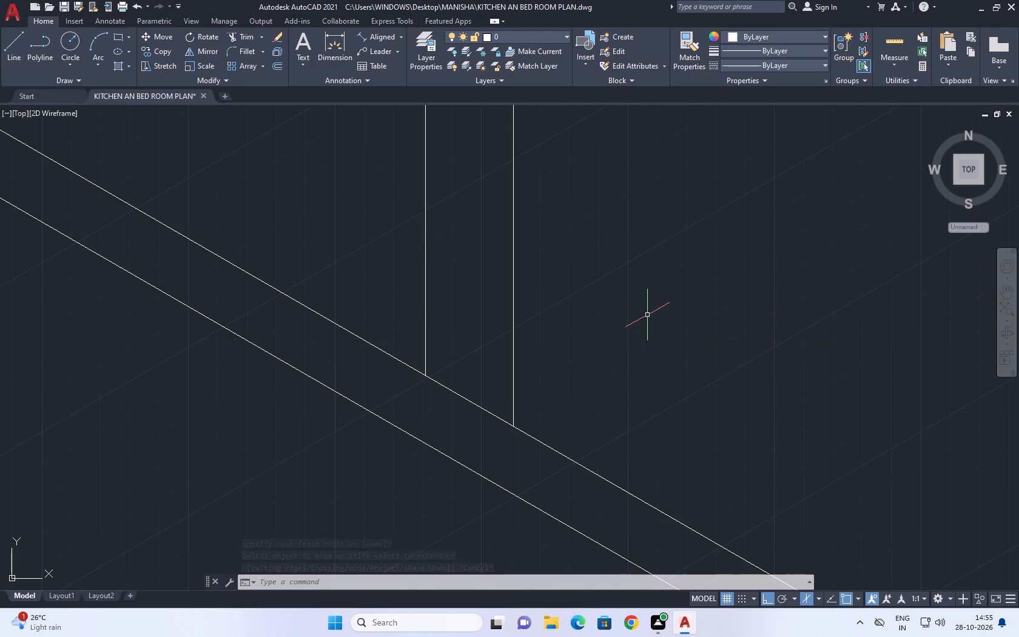
Examine the window wall's base, the full-height unit and the vertical dimension at the wall's outer end.
scroll(623, 346, "down", 9)
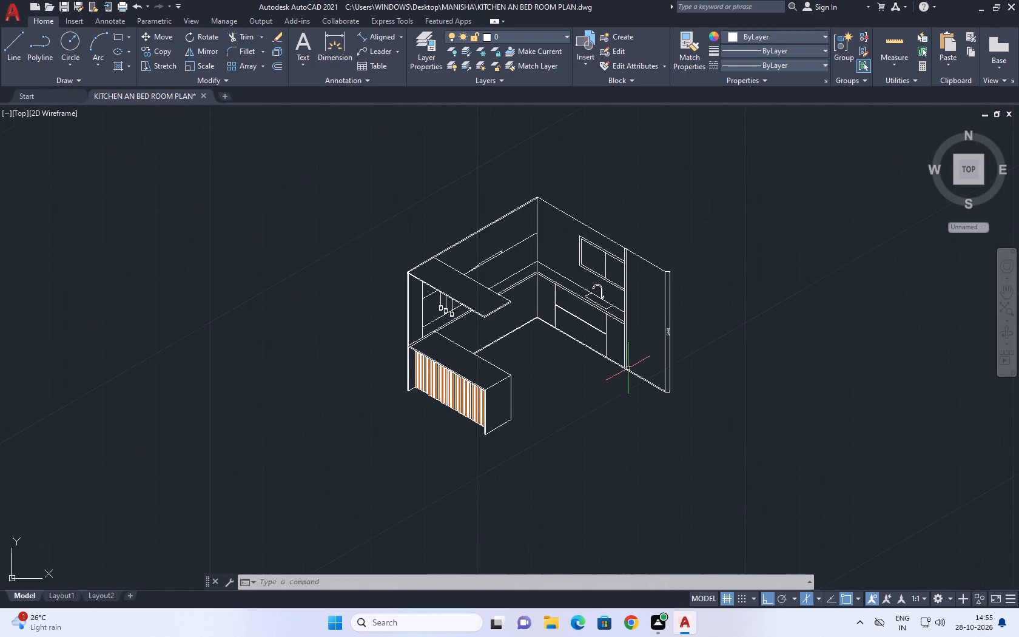
middle_click_drag(631, 356, 625, 443)
scroll(627, 437, "down", 1)
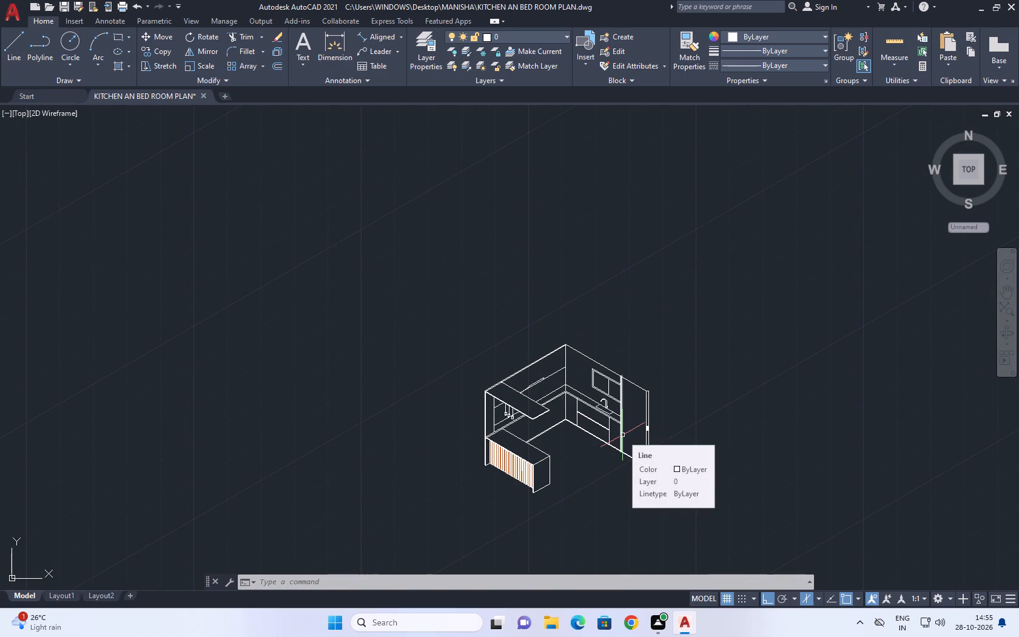
middle_click_drag(616, 417, 567, 375)
scroll(570, 376, "up", 2)
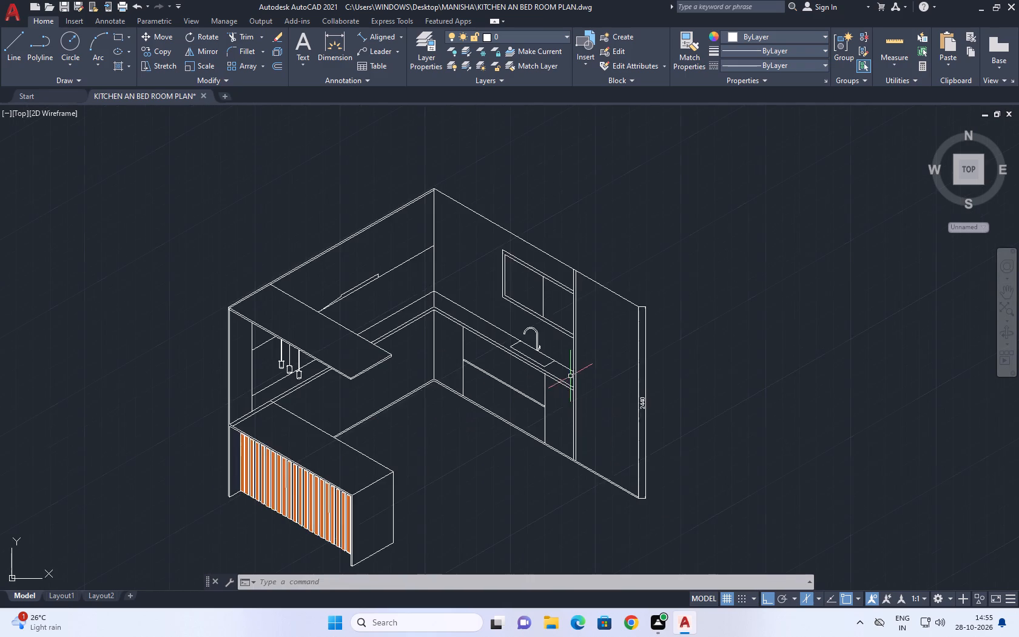
scroll(602, 416, "up", 1)
middle_click_drag(615, 423, 546, 303)
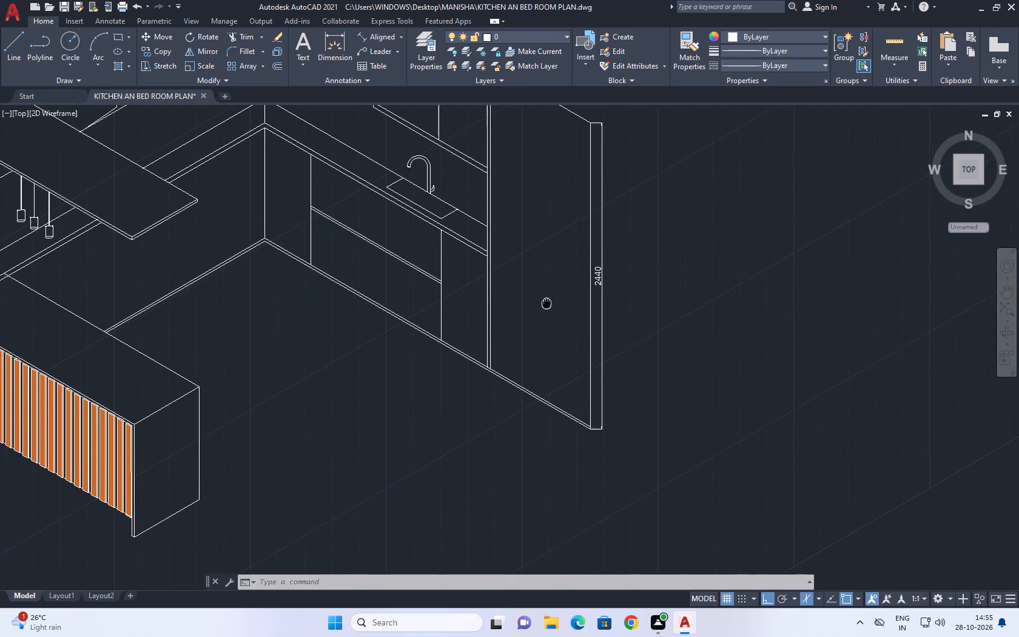
middle_click_drag(546, 303, 546, 303)
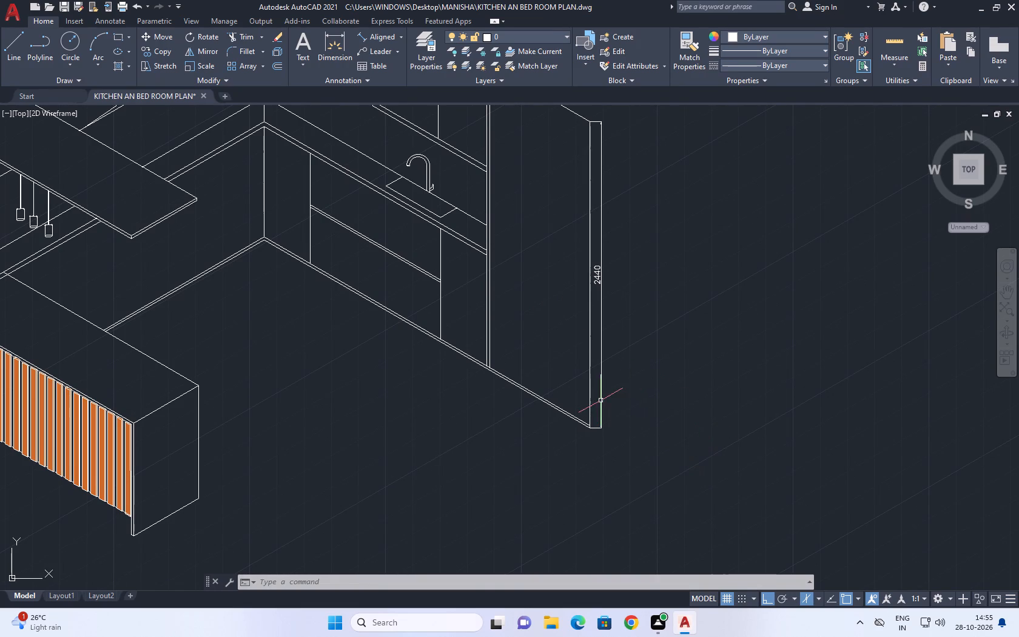
middle_click_drag(606, 426, 620, 489)
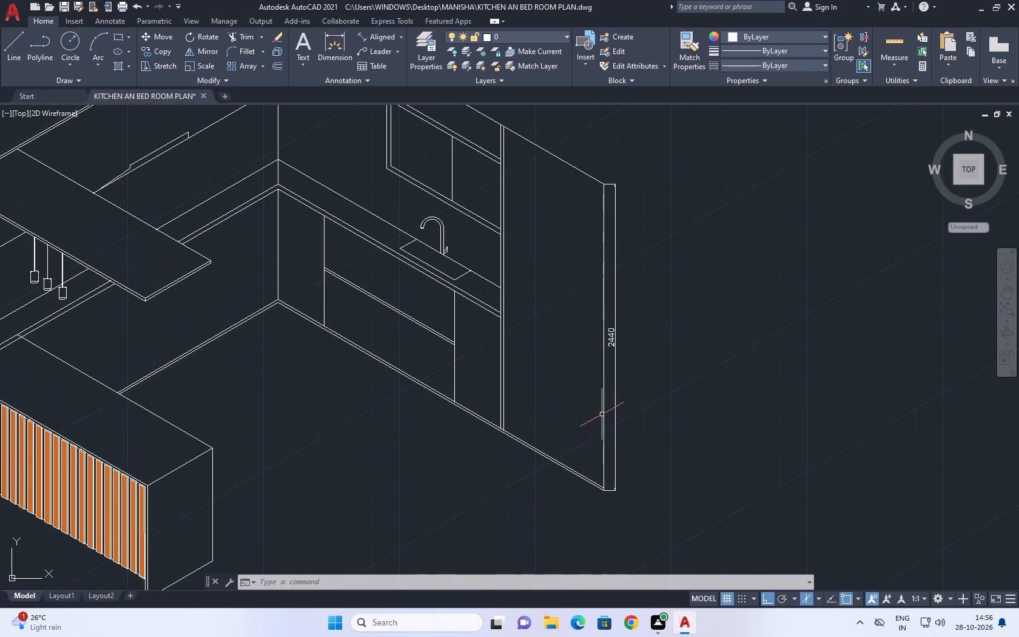
middle_click_drag(654, 415, 654, 426)
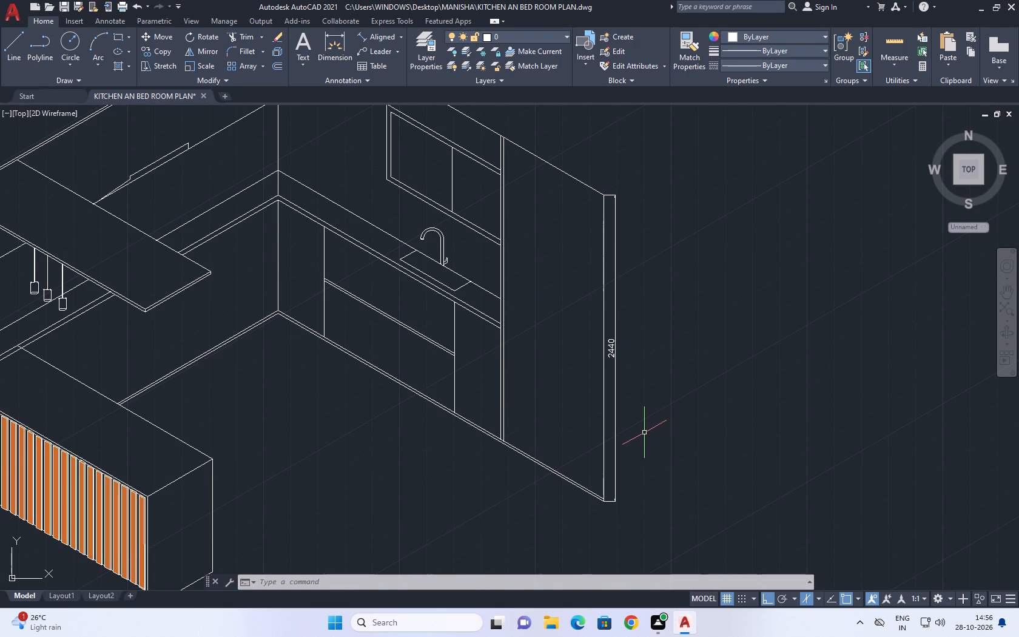
middle_click_drag(588, 380, 572, 378)
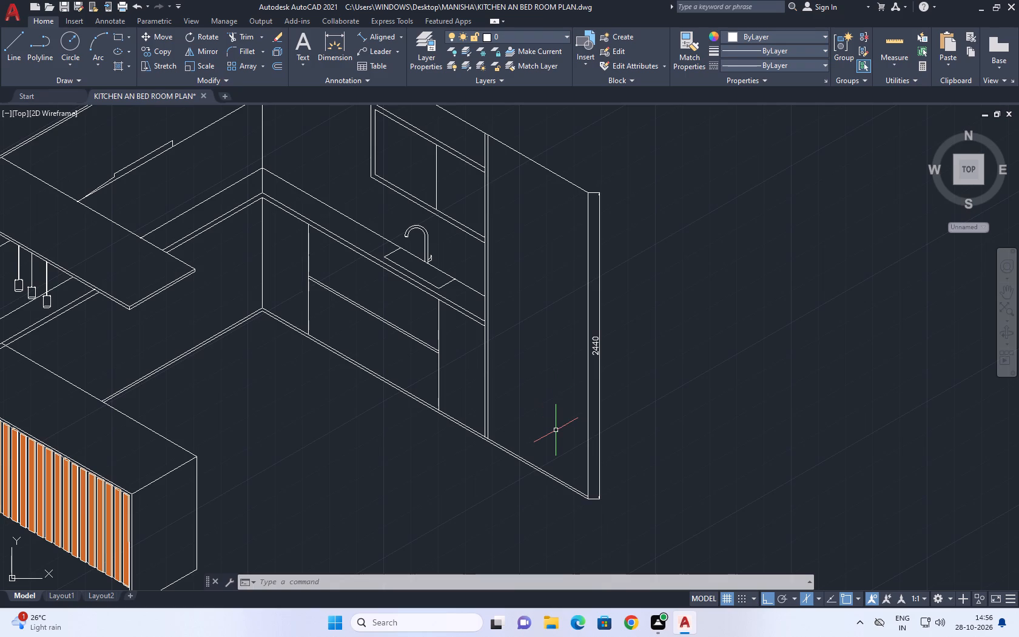
Move the 2440 height dimension farther out from the full-height unit's outer edge.
middle_click_drag(594, 341, 593, 344)
middle_click_drag(593, 344, 564, 344)
scroll(574, 377, "up", 2)
left_click(572, 294)
left_click(553, 311)
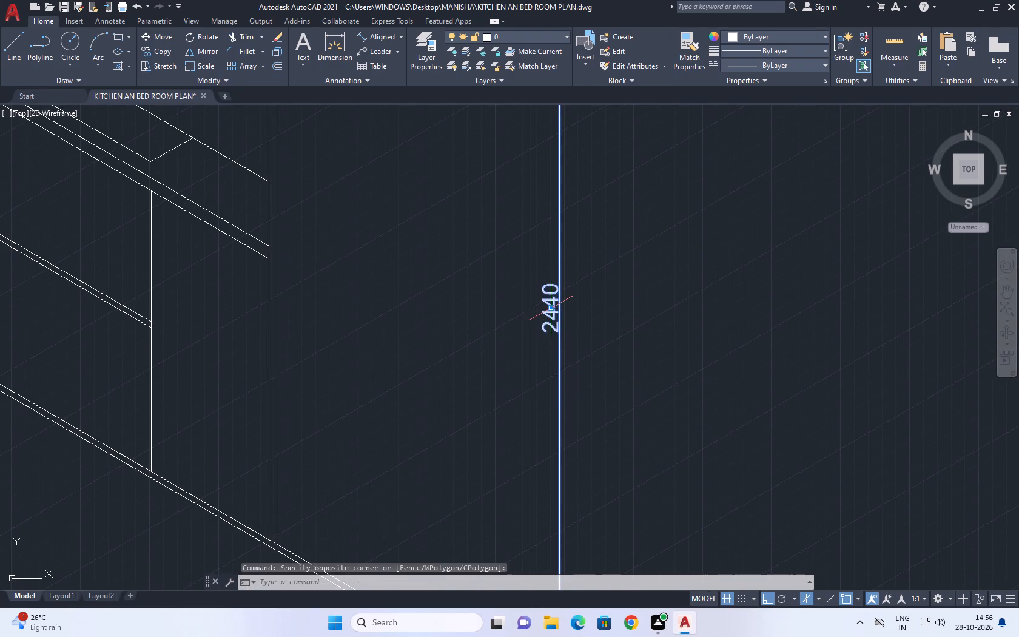
left_click(553, 309)
left_click(600, 308)
scroll(605, 305, "down", 4)
middle_click_drag(657, 277, 626, 313)
right_click(626, 298)
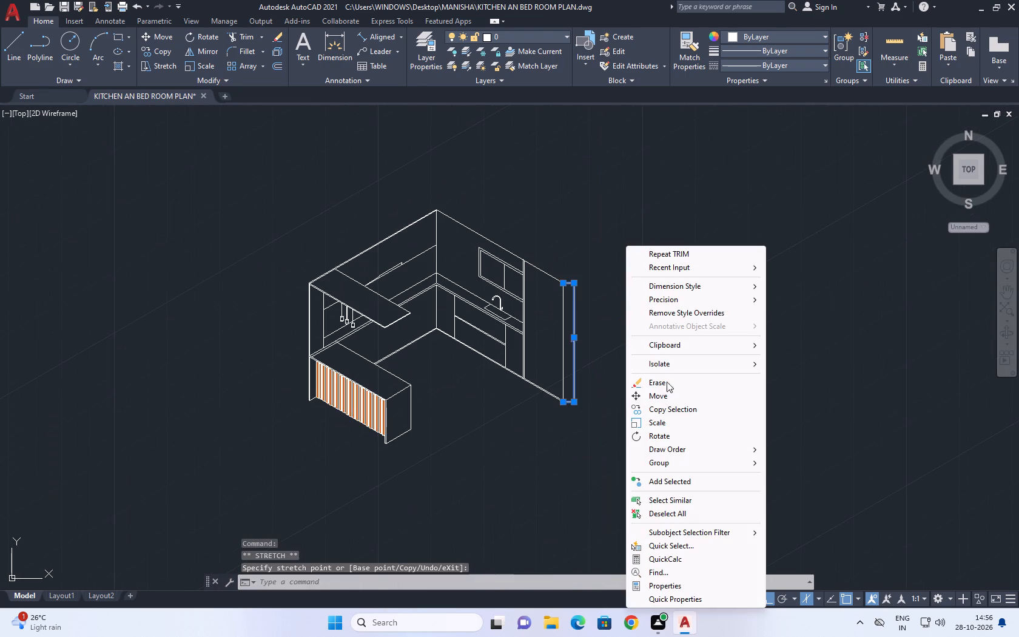
left_click(684, 511)
Copy the window wall's top line straight down from the inner corner to the end of the adjoining wall's lower top line.
middle_click_drag(534, 370, 561, 417)
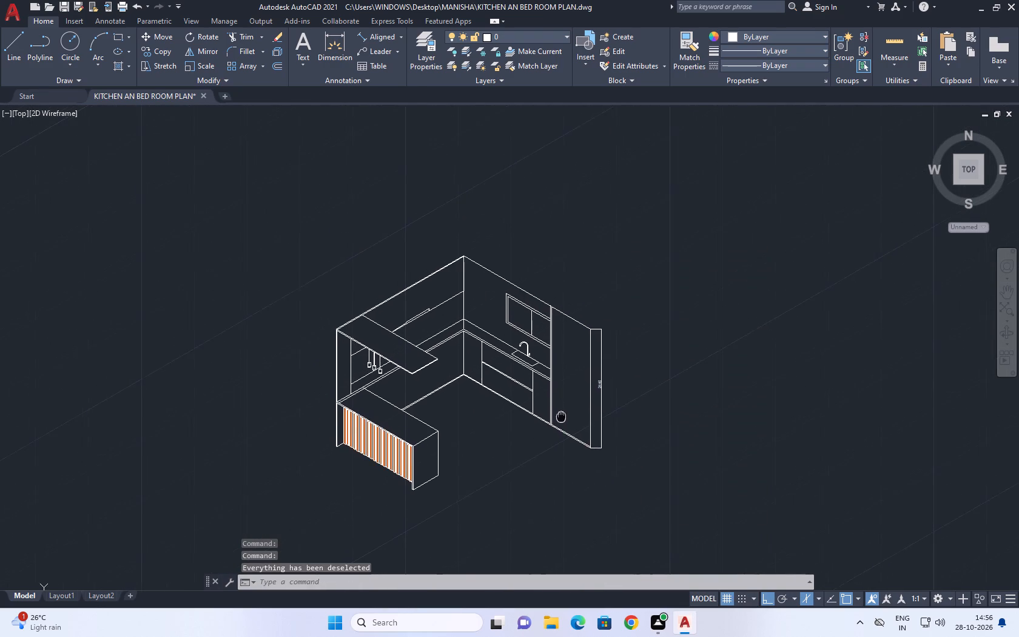
middle_click_drag(561, 417, 565, 428)
scroll(549, 317, "up", 3)
left_click(600, 325)
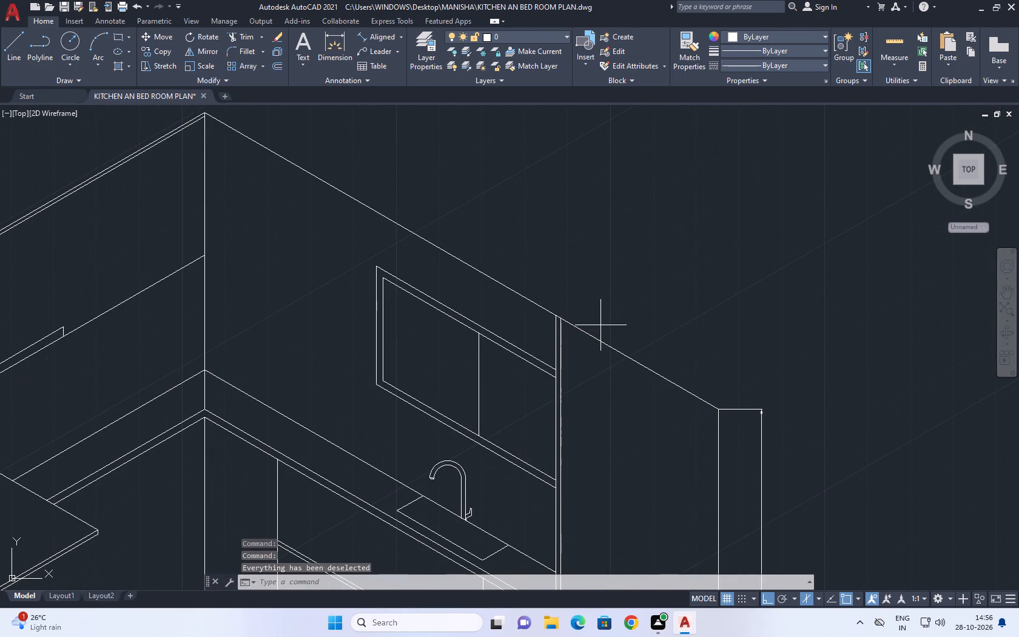
left_click(596, 343)
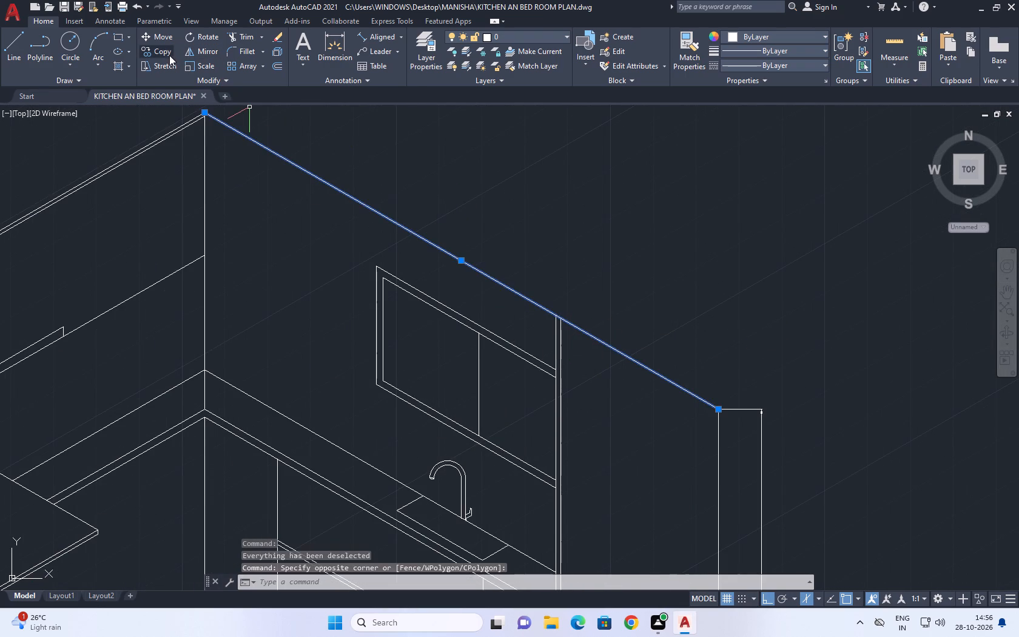
left_click(166, 55)
scroll(201, 121, "up", 1)
middle_click_drag(201, 121, 246, 223)
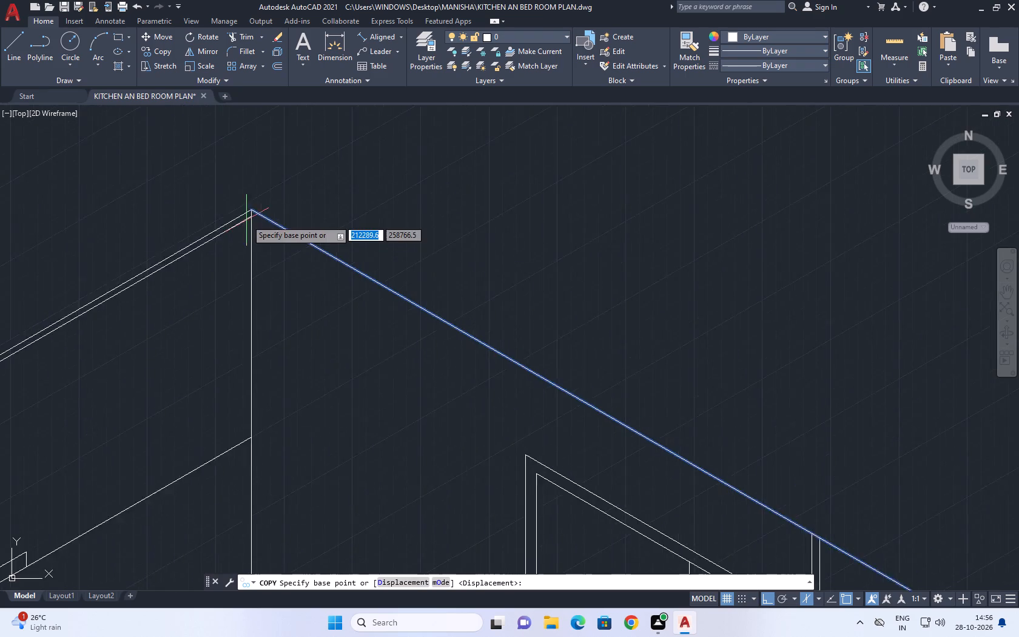
scroll(246, 219, "up", 4)
left_click(269, 169)
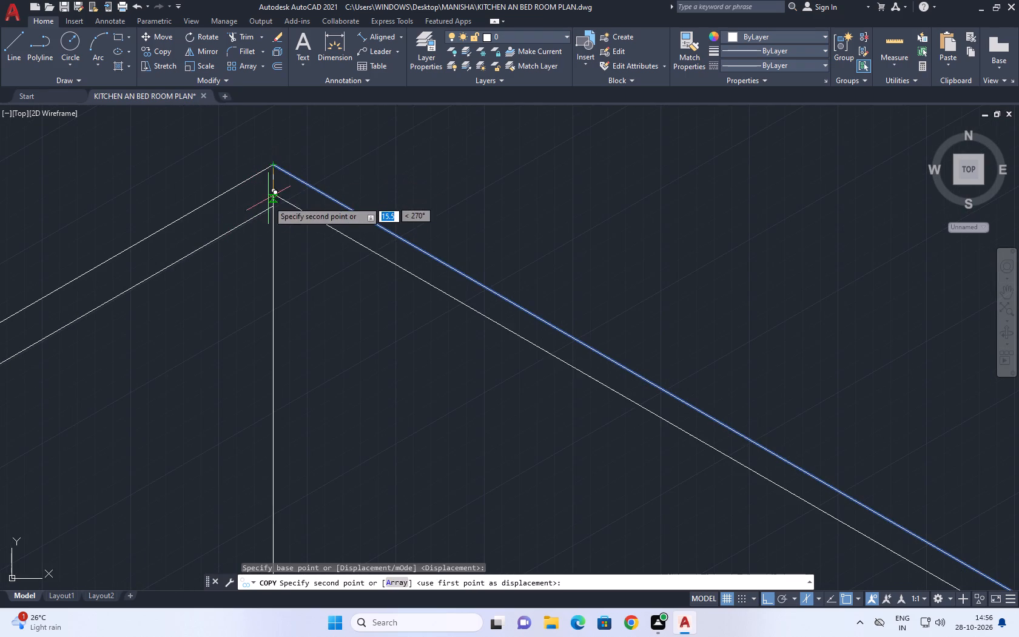
left_click(272, 209)
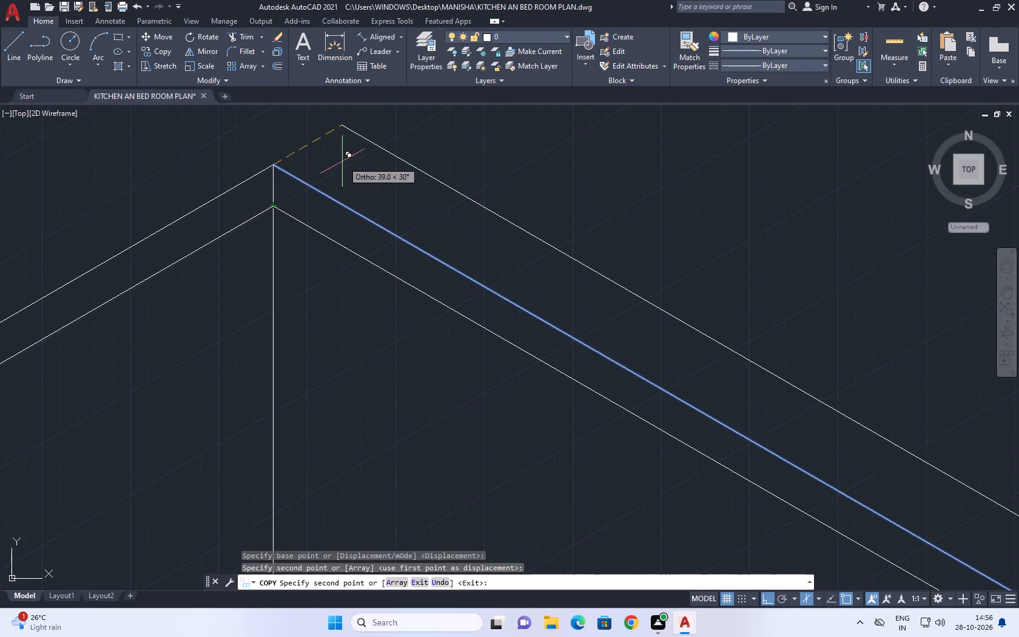
right_click(343, 157)
left_click(368, 175)
Trim the full-height unit's window-side upright line where it extends between the window wall's doubled top lines.
scroll(268, 221, "down", 5)
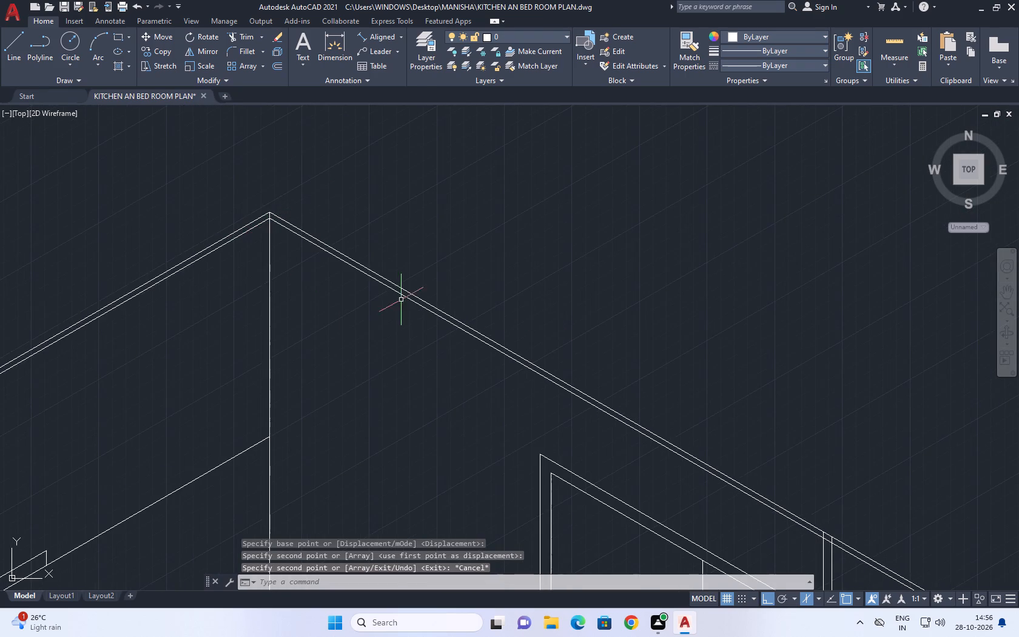
middle_click_drag(500, 323, 198, 188)
middle_click_drag(711, 392, 705, 385)
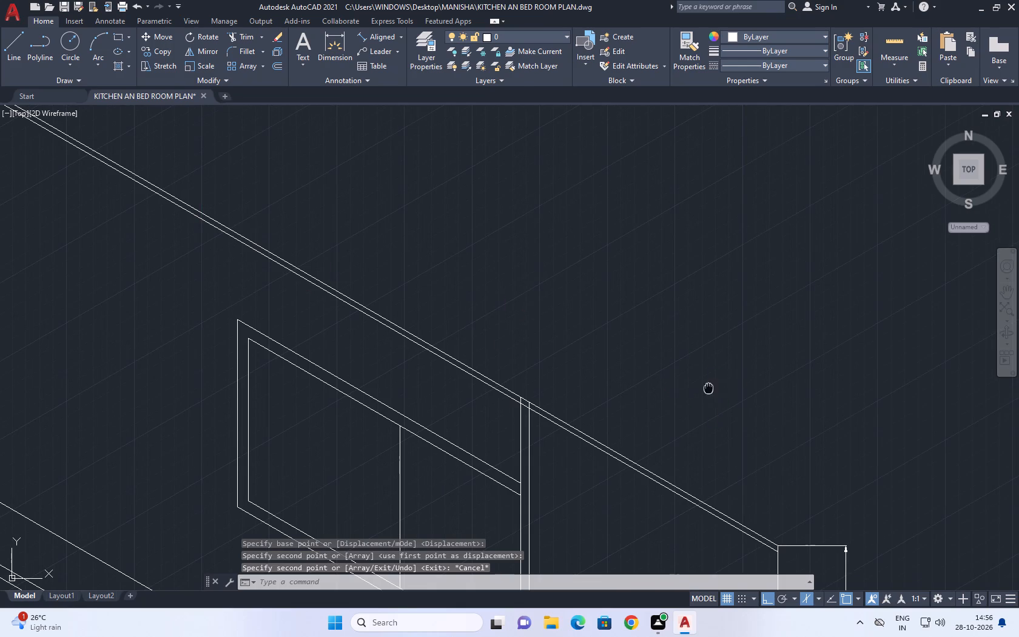
middle_click_drag(705, 385, 644, 283)
left_click(247, 36)
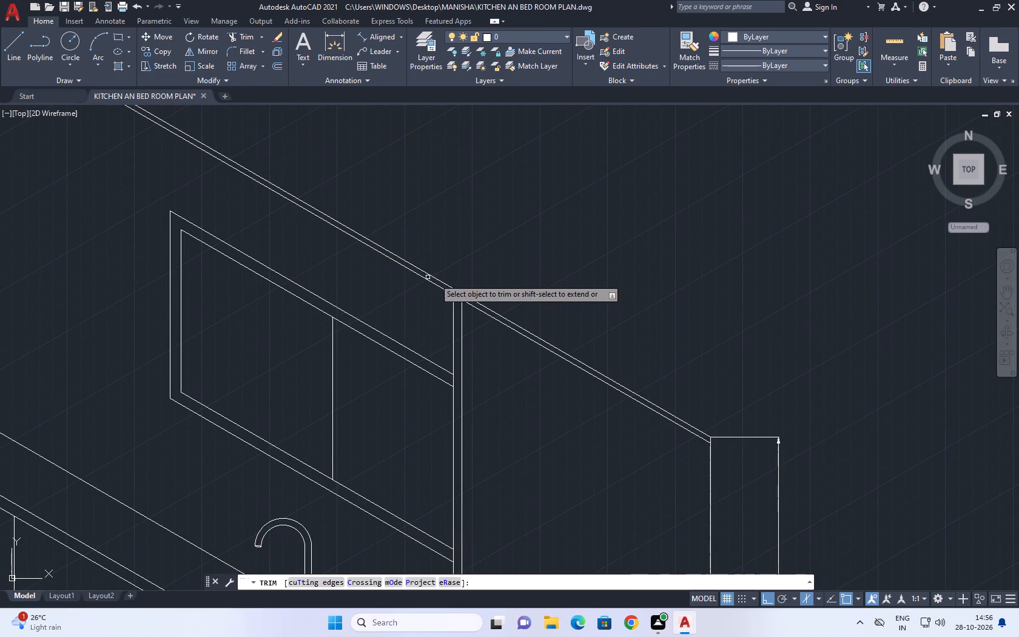
scroll(452, 289, "up", 3)
left_click(457, 309)
left_click(442, 300)
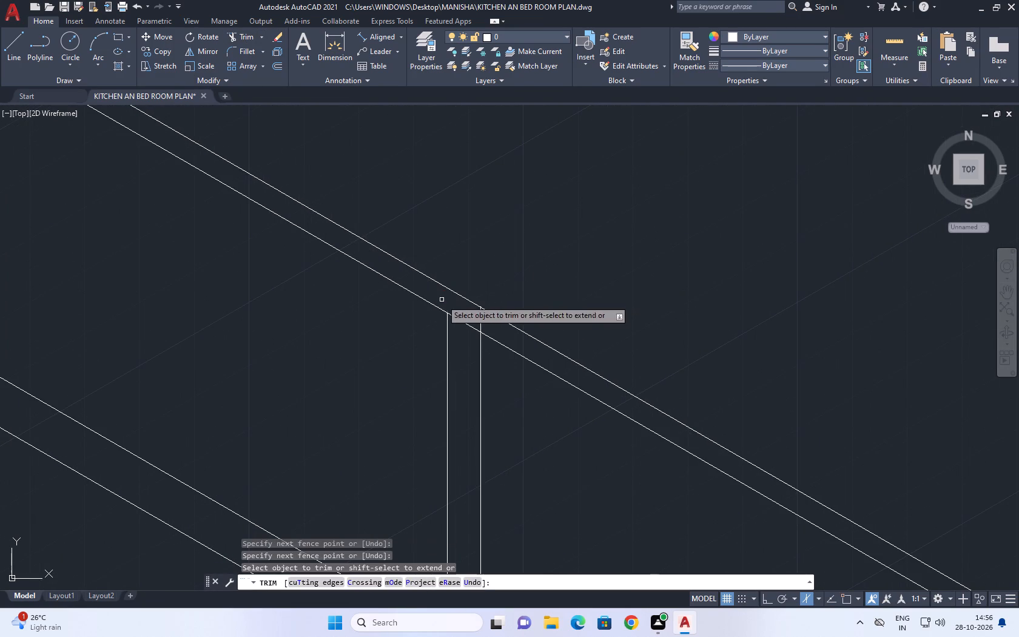
right_click(476, 232)
left_click(515, 251)
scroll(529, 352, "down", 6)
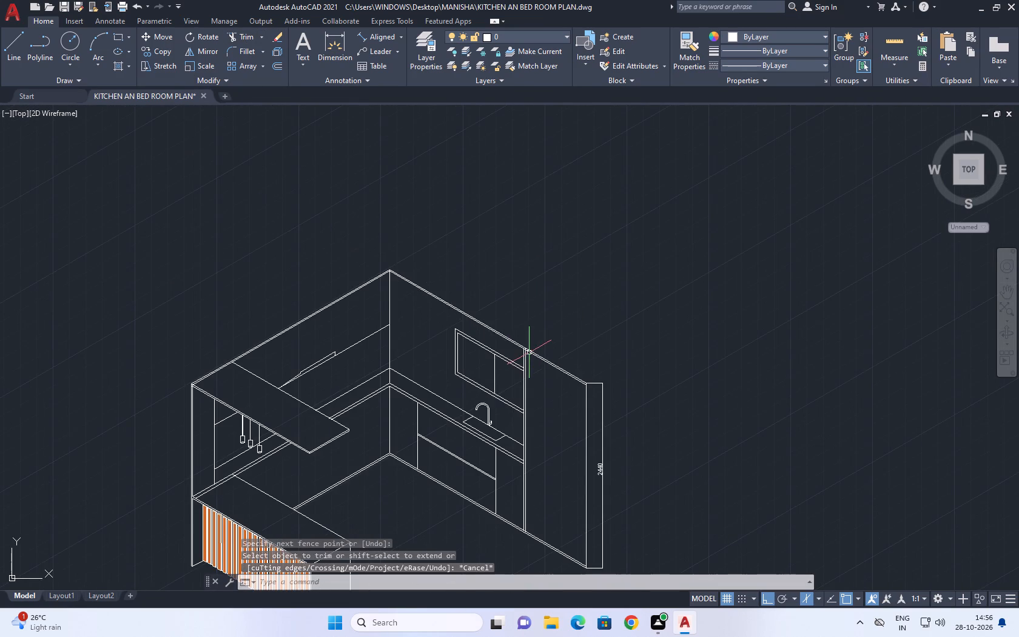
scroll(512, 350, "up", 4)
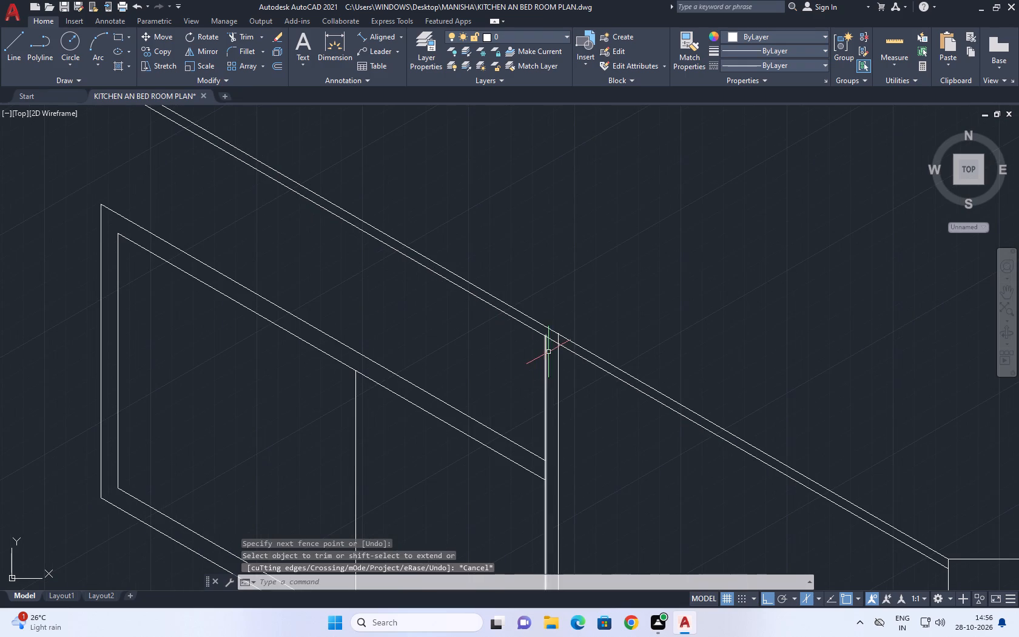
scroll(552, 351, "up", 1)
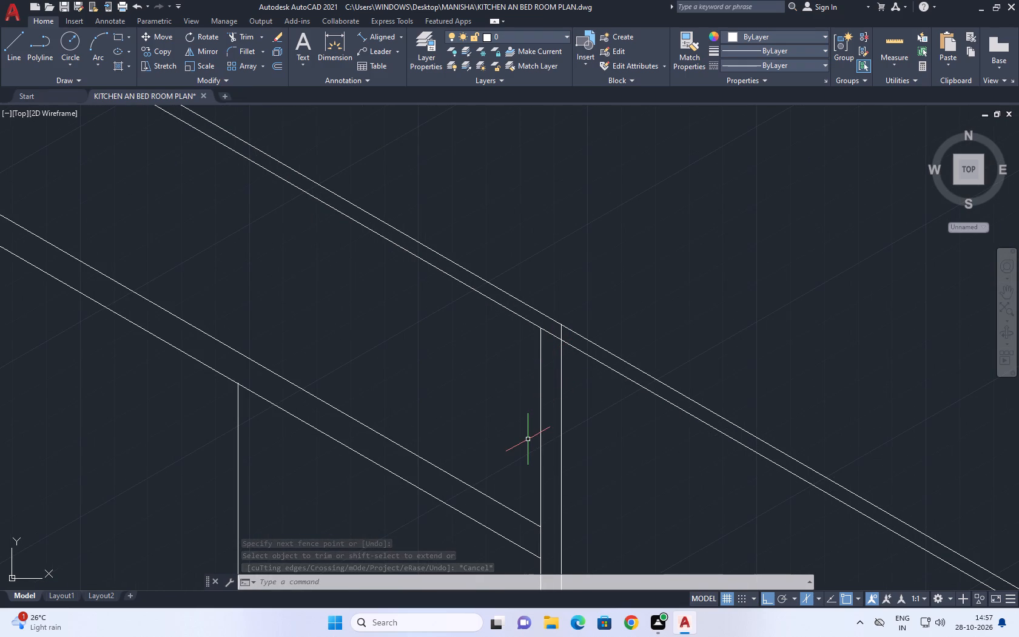
Undo the last trim of the full-height unit's window-side upright line.
key("ctrl+z")
key("ctrl+z")
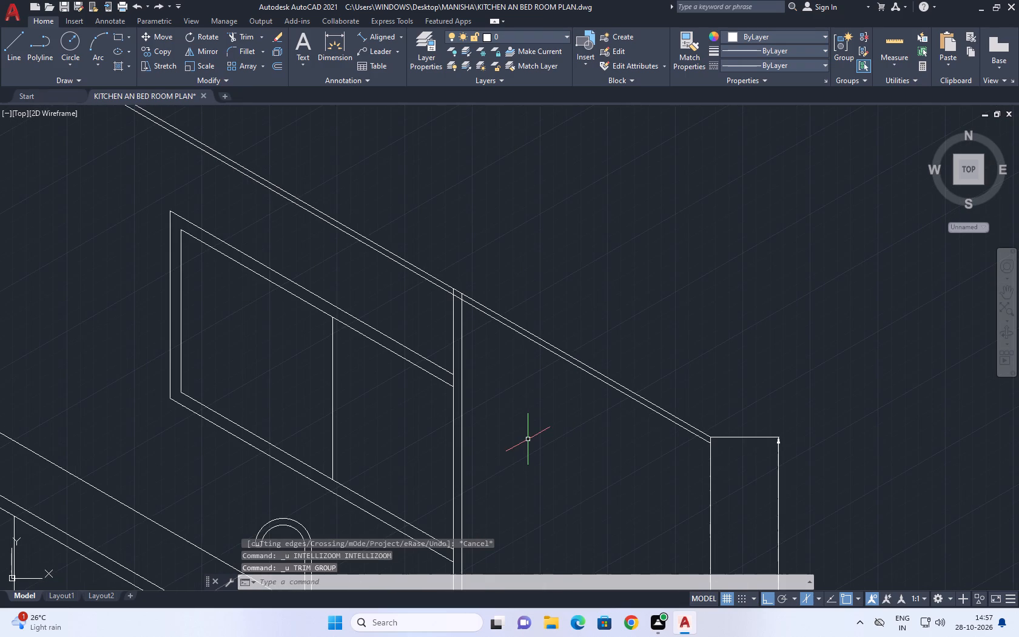
Shorten the inner corner's vertical line so its upper end meets the corner of the walls' lower top lines.
scroll(403, 357, "down", 3)
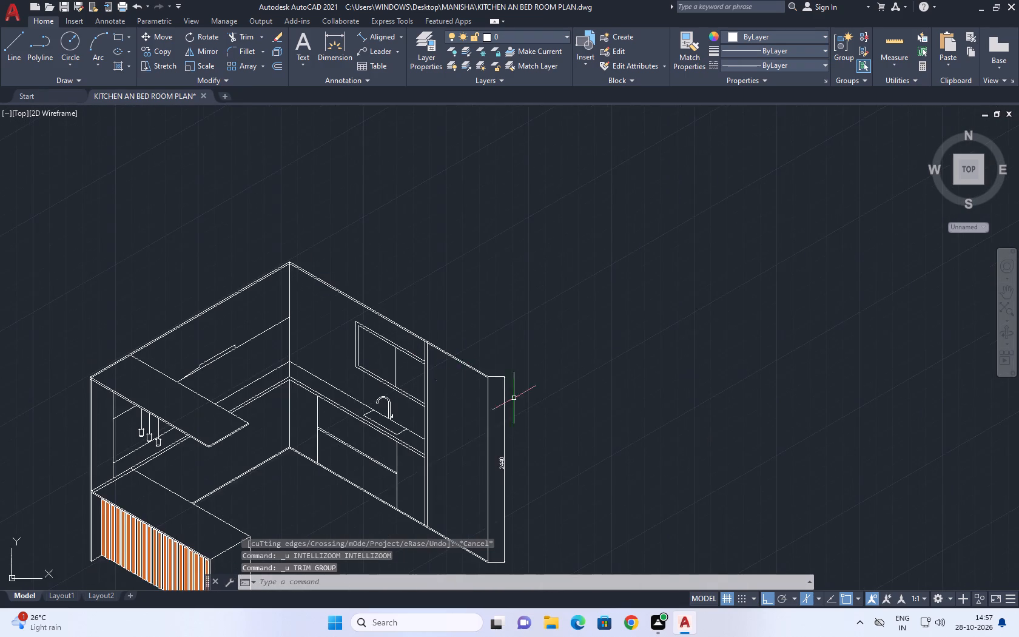
middle_click_drag(532, 408, 609, 356)
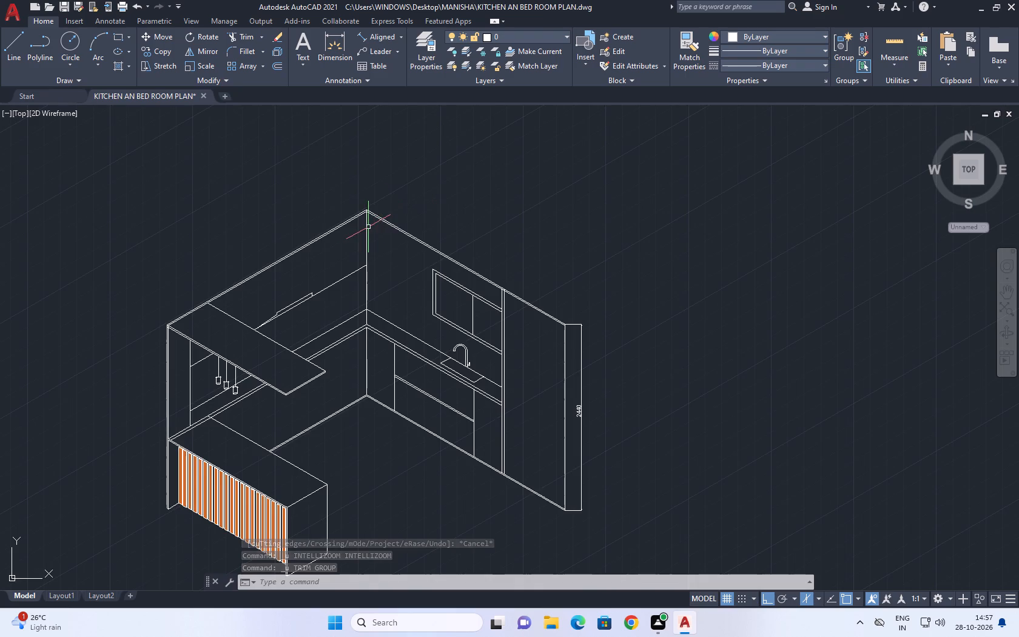
scroll(366, 227, "up", 5)
middle_click_drag(361, 187, 378, 403)
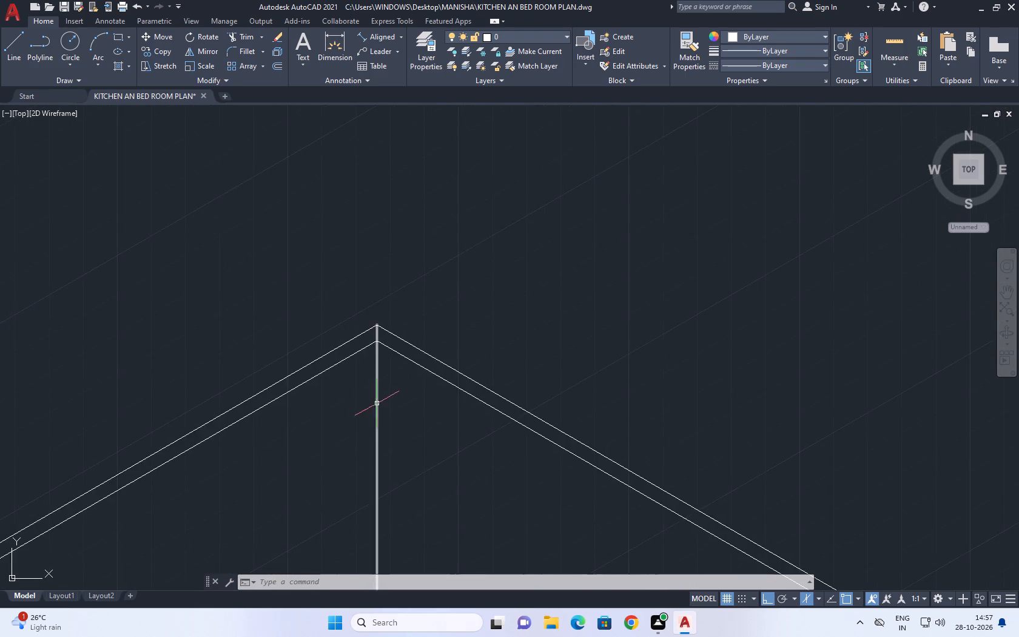
scroll(369, 399, "up", 2)
left_click(389, 331)
left_click(371, 314)
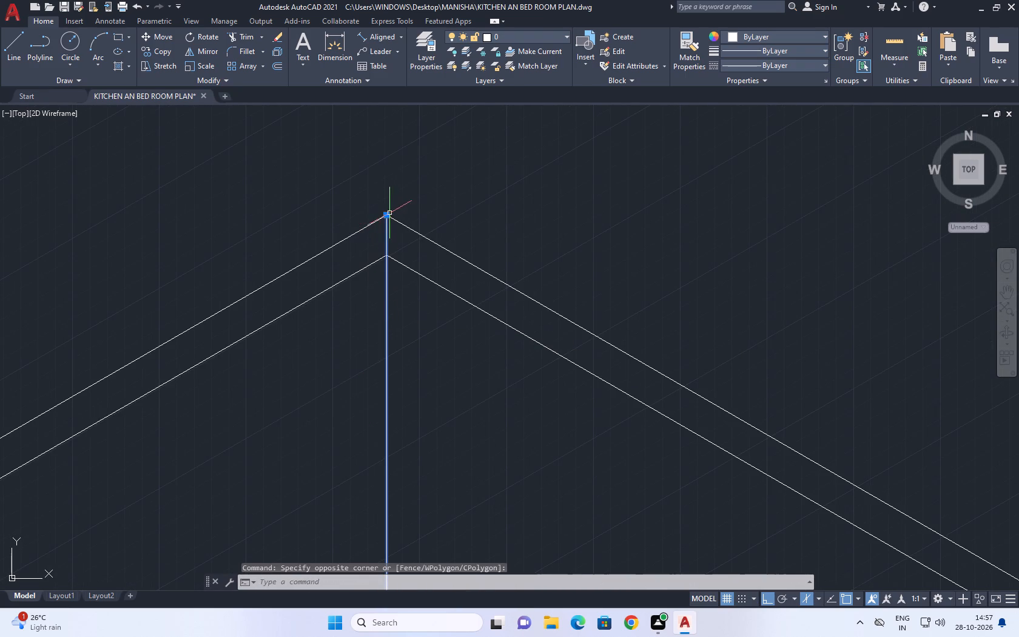
left_click(386, 214)
left_click(388, 260)
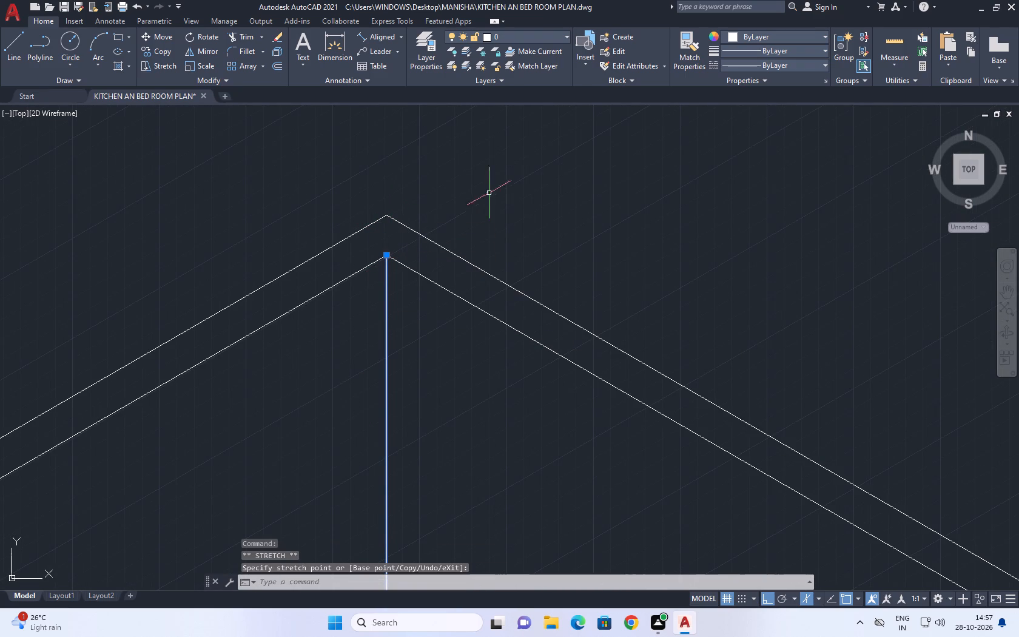
right_click(489, 193)
left_click(522, 397)
Examine the top of the inner corner, the pendant lights under the overhead panel, and the whole kitchen view.
scroll(421, 331, "down", 1)
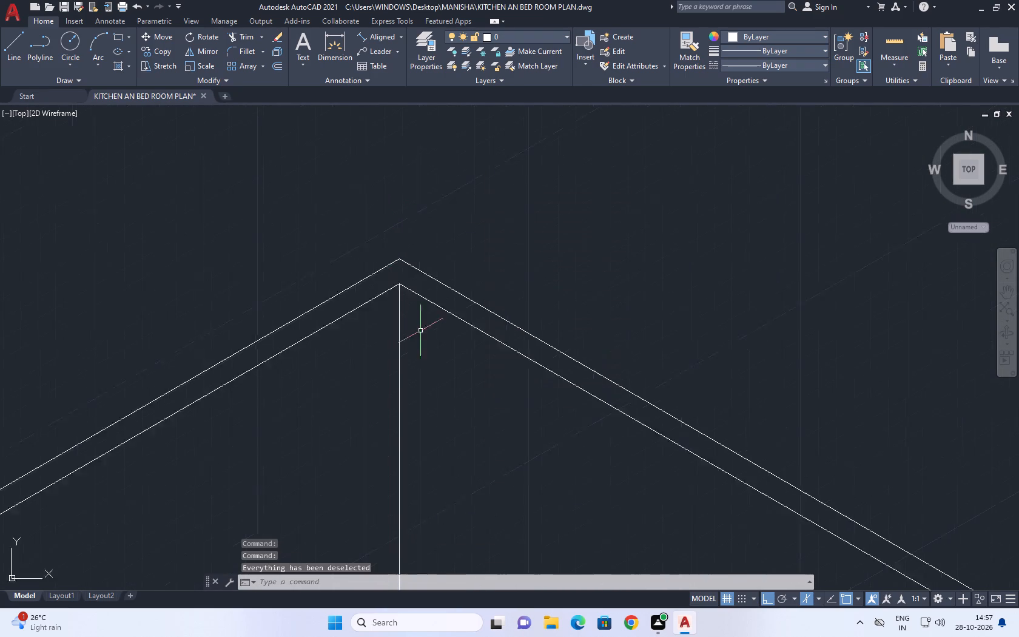
scroll(436, 286, "up", 3)
middle_click_drag(366, 291, 406, 294)
scroll(406, 294, "up", 1)
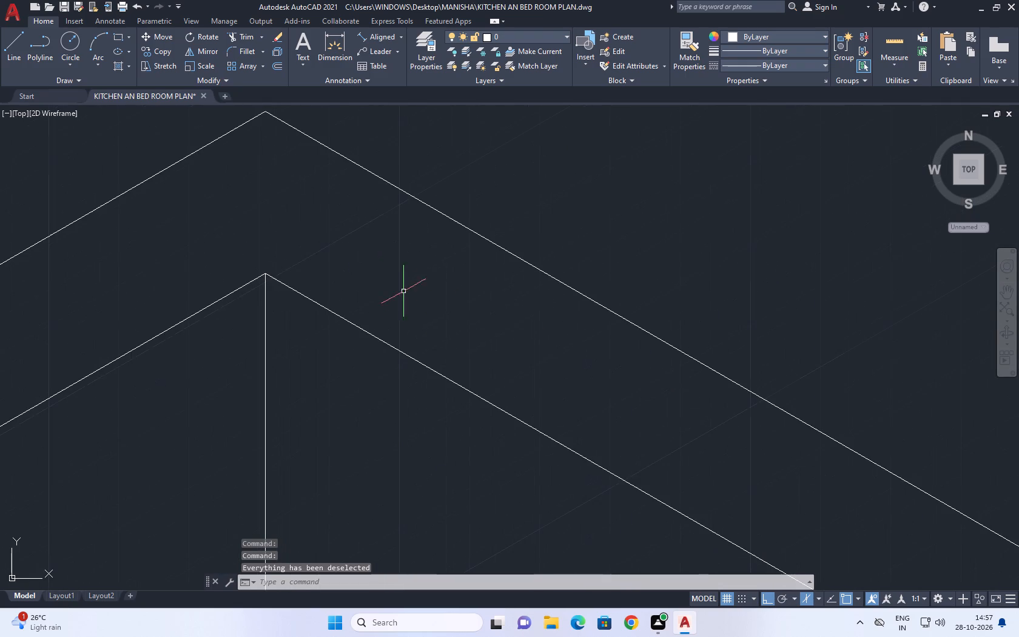
scroll(272, 278, "up", 8)
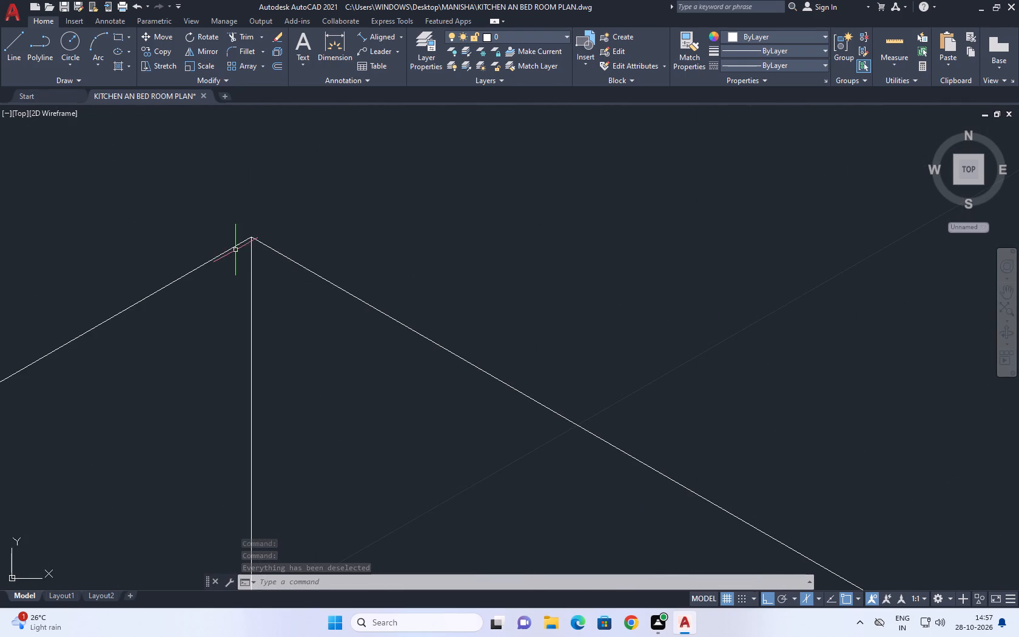
scroll(294, 238, "down", 14)
scroll(324, 259, "up", 2)
scroll(325, 260, "down", 12)
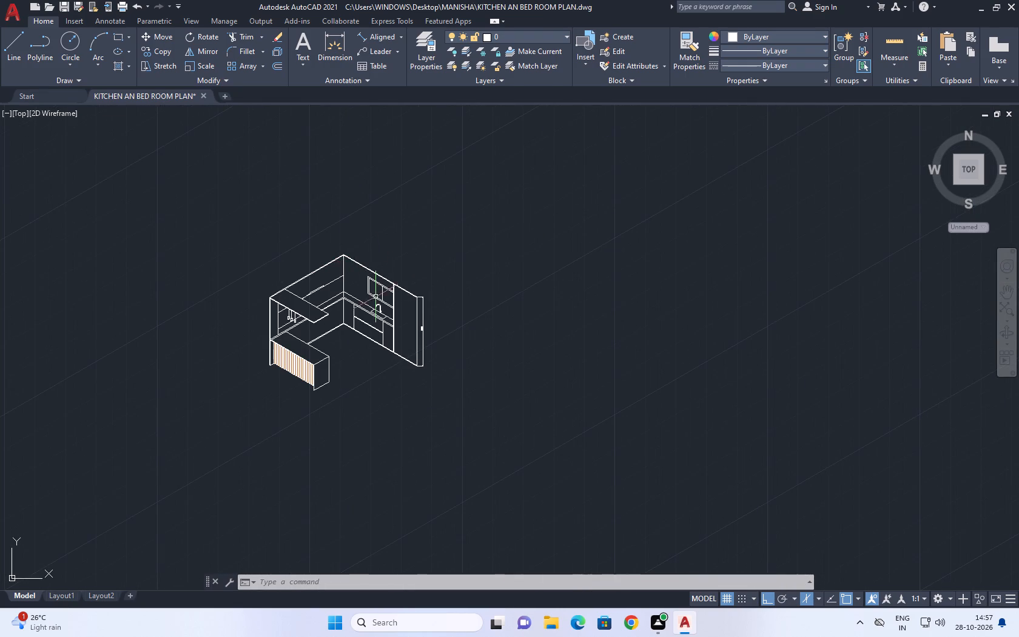
scroll(408, 352, "down", 1)
middle_click_drag(410, 348, 425, 329)
middle_click(425, 329)
scroll(425, 329, "up", 2)
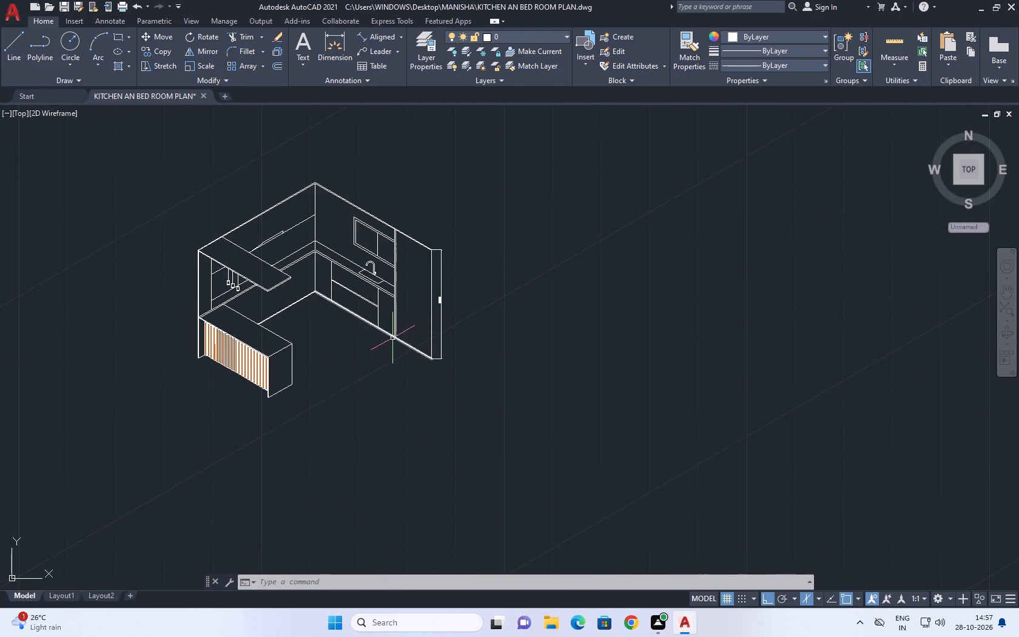
middle_click_drag(392, 338, 482, 362)
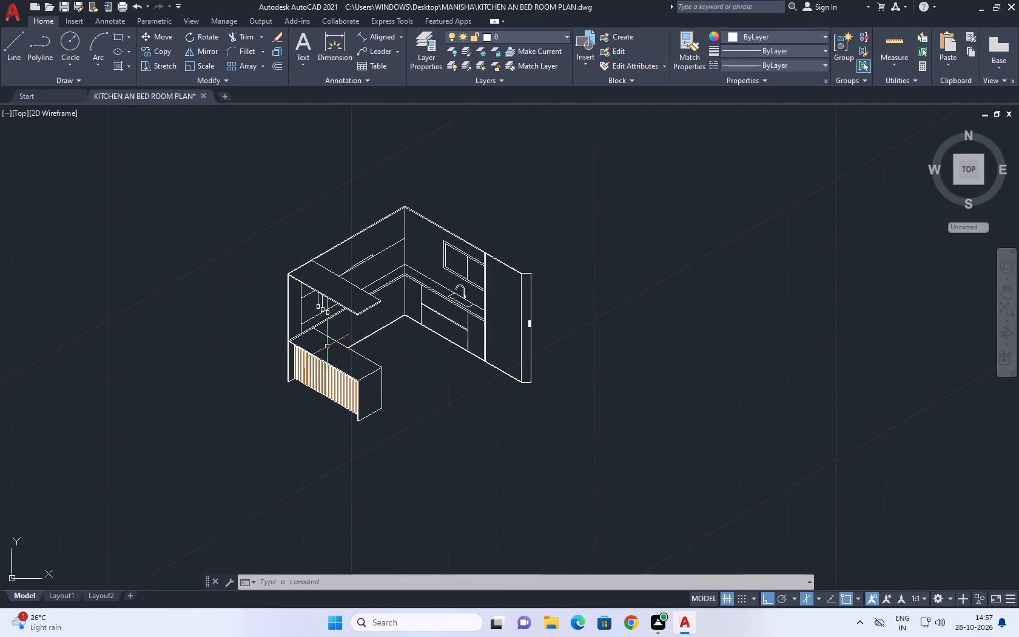
scroll(321, 295, "up", 5)
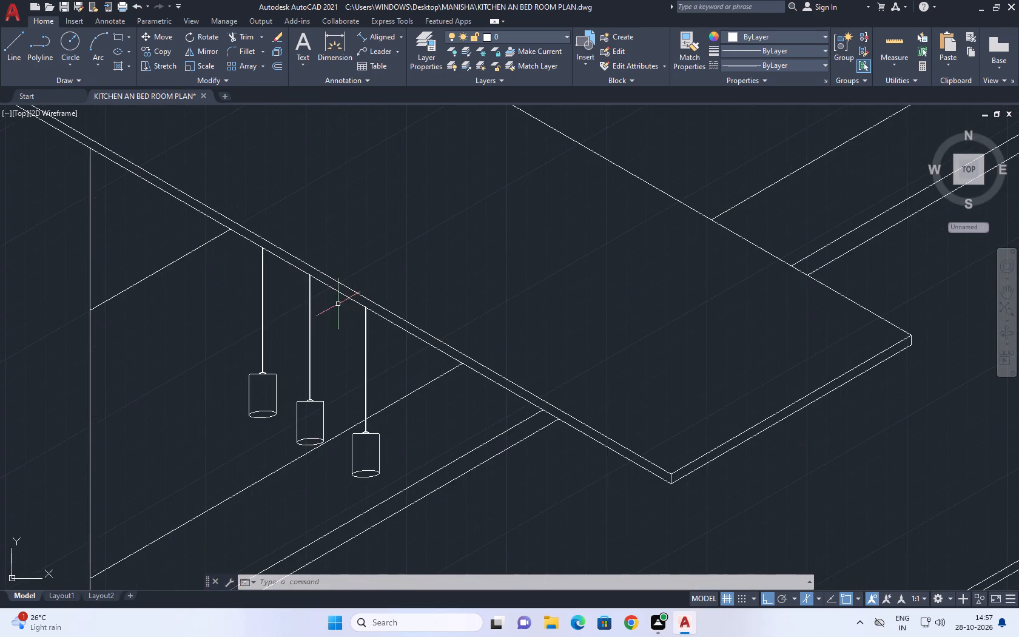
middle_click_drag(362, 326, 374, 313)
scroll(374, 314, "down", 4)
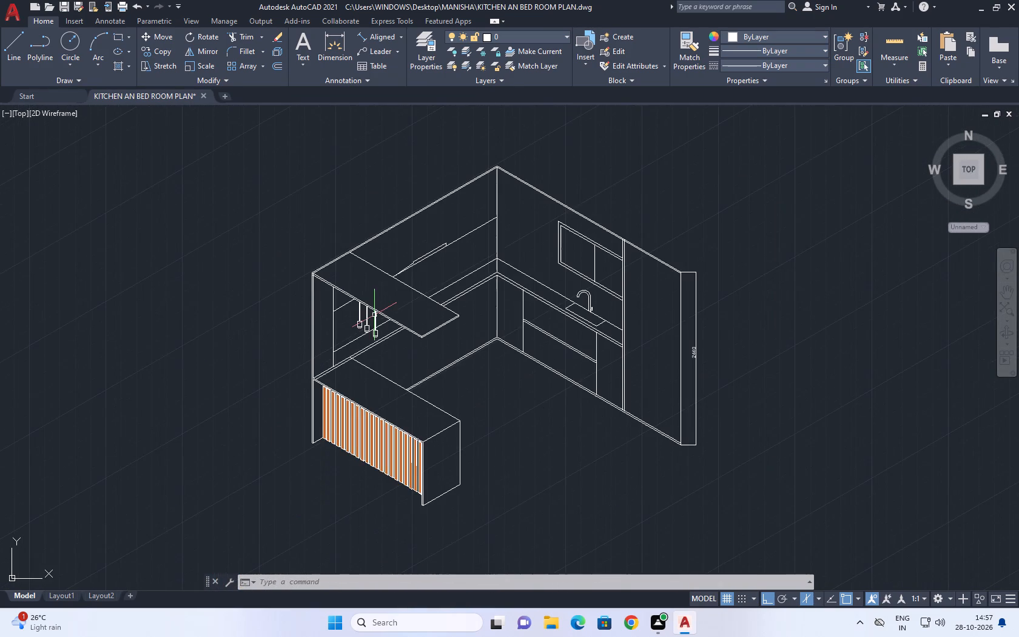
middle_click_drag(566, 347, 546, 376)
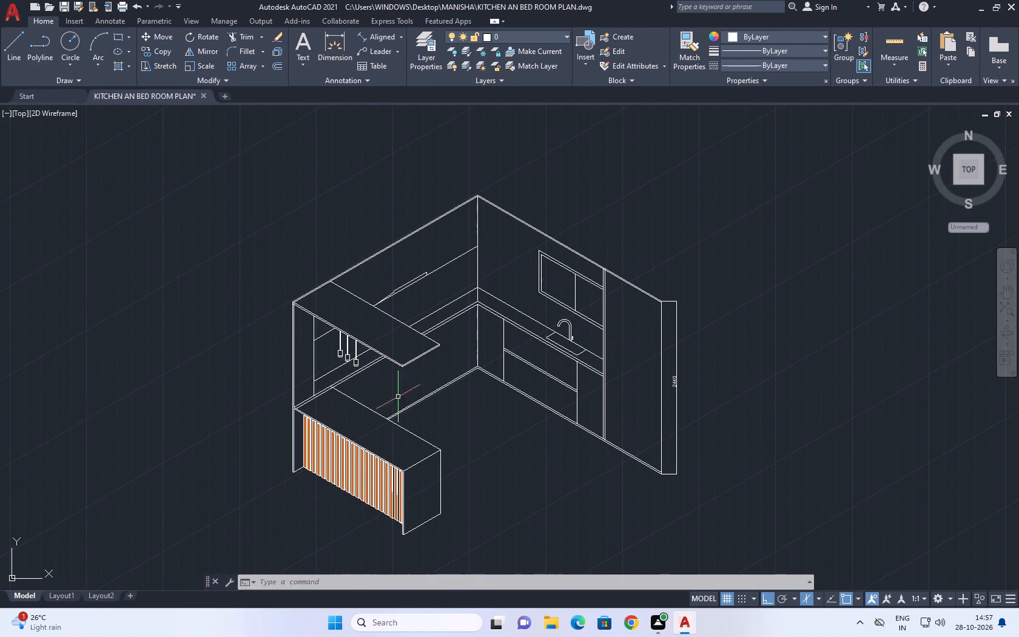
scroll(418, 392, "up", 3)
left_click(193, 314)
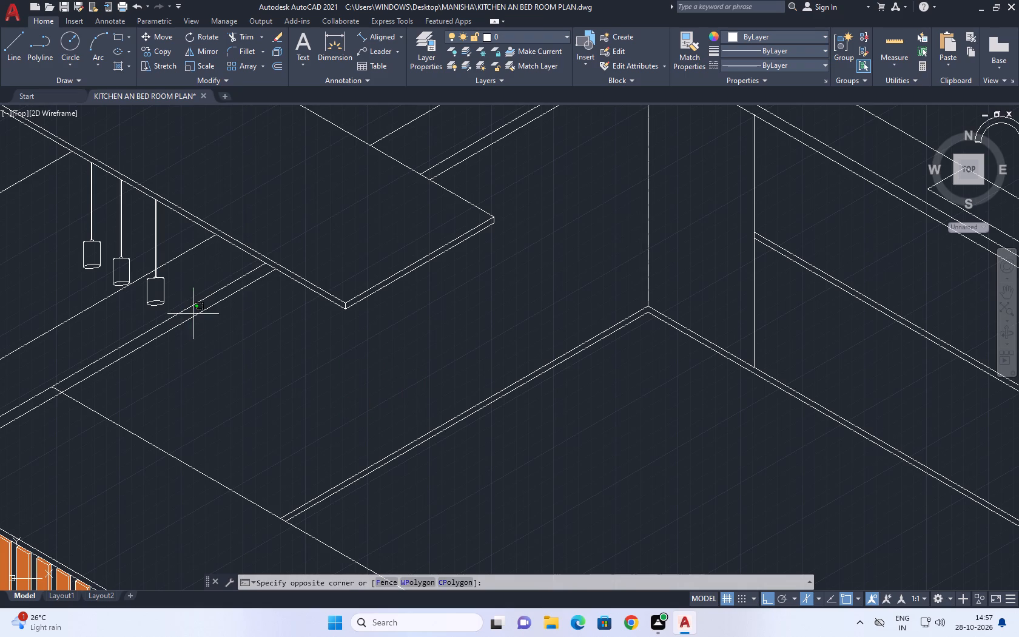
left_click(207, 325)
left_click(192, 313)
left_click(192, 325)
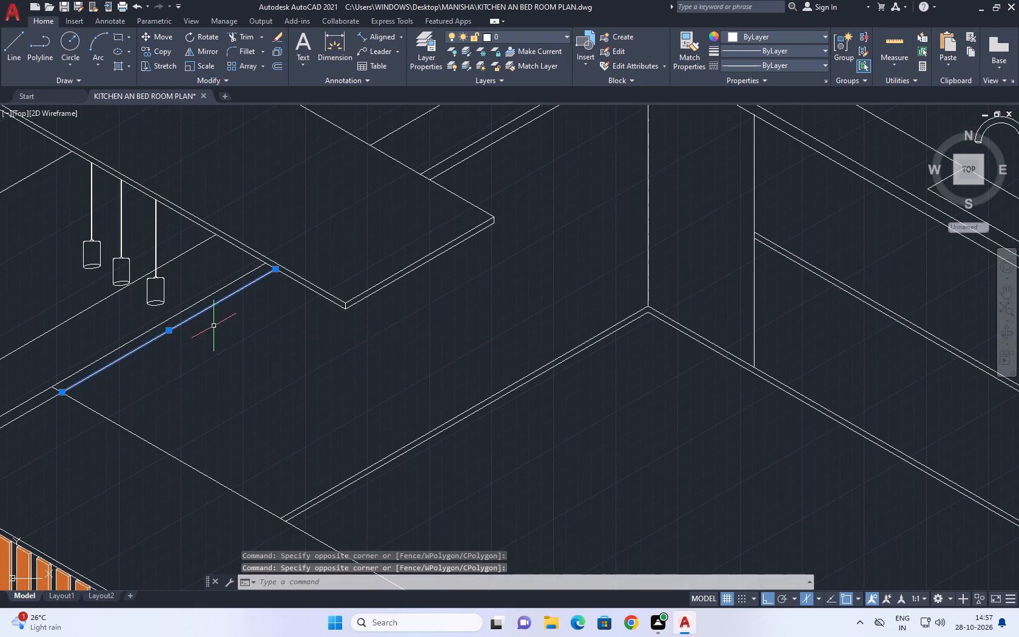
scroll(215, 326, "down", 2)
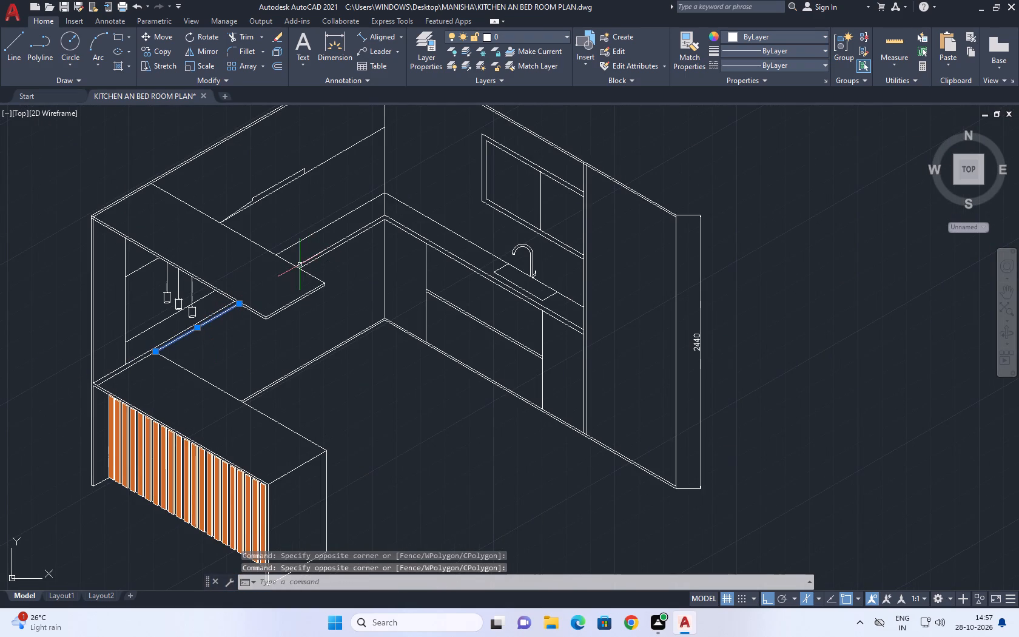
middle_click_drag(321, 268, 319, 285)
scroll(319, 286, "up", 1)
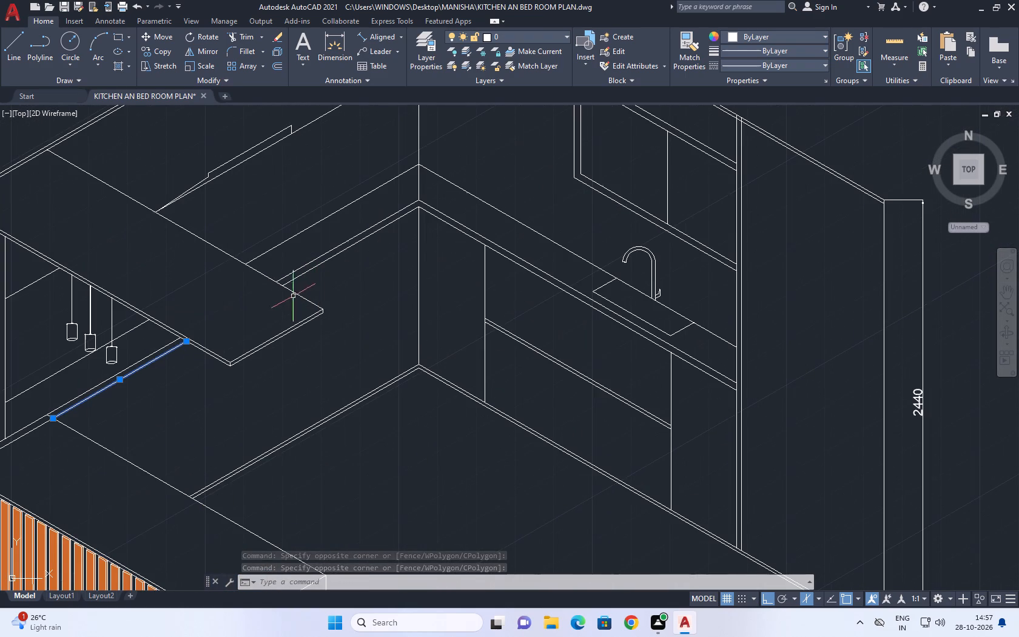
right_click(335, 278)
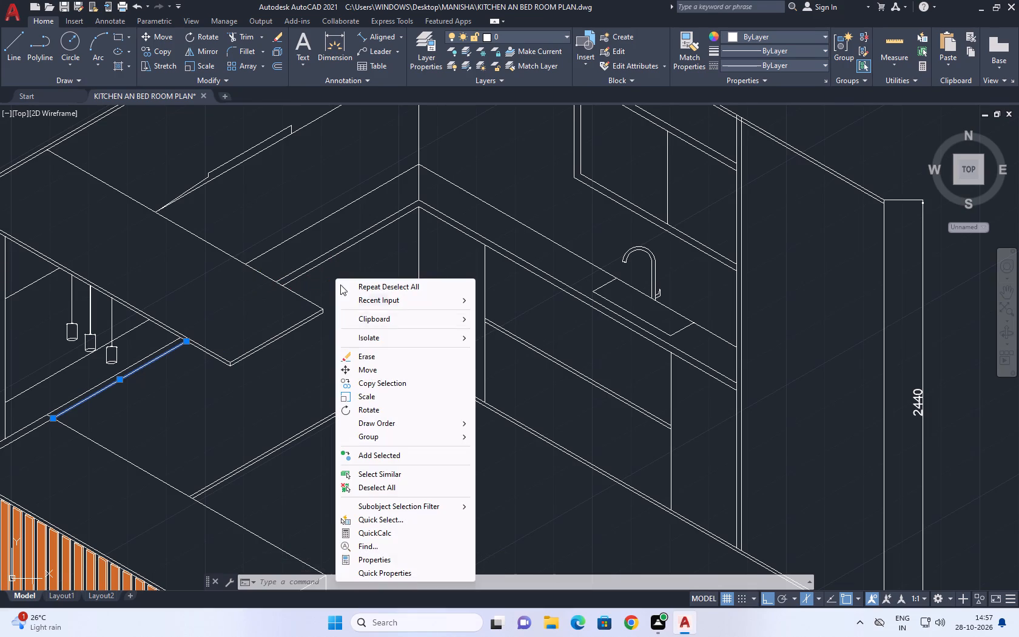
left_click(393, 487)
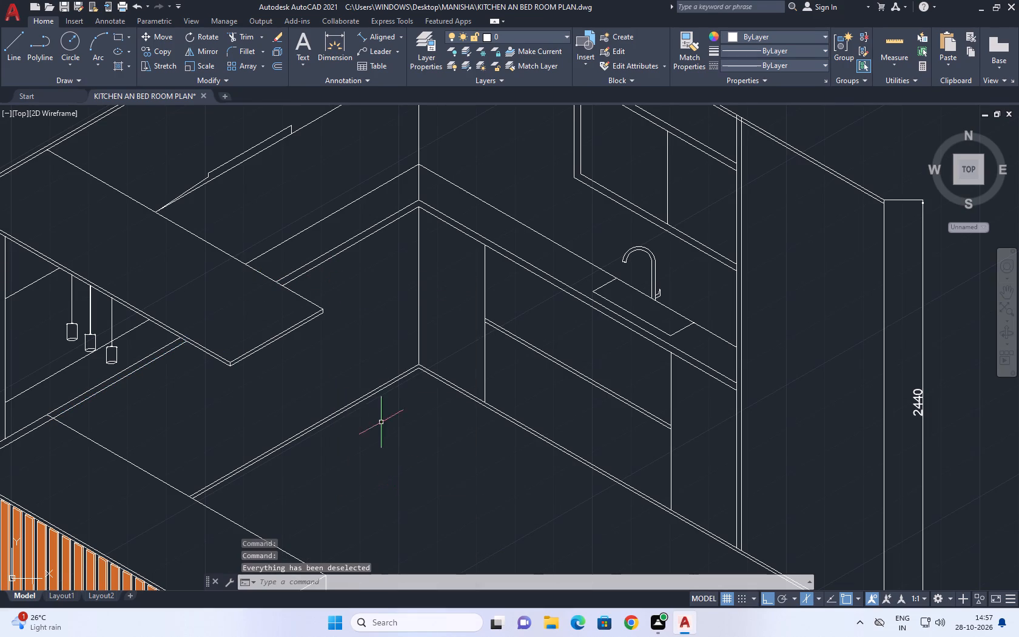
Draw a line along the worktop's lower front edge from the slatted counter's junction to the base cabinets' inner corner.
left_click(15, 40)
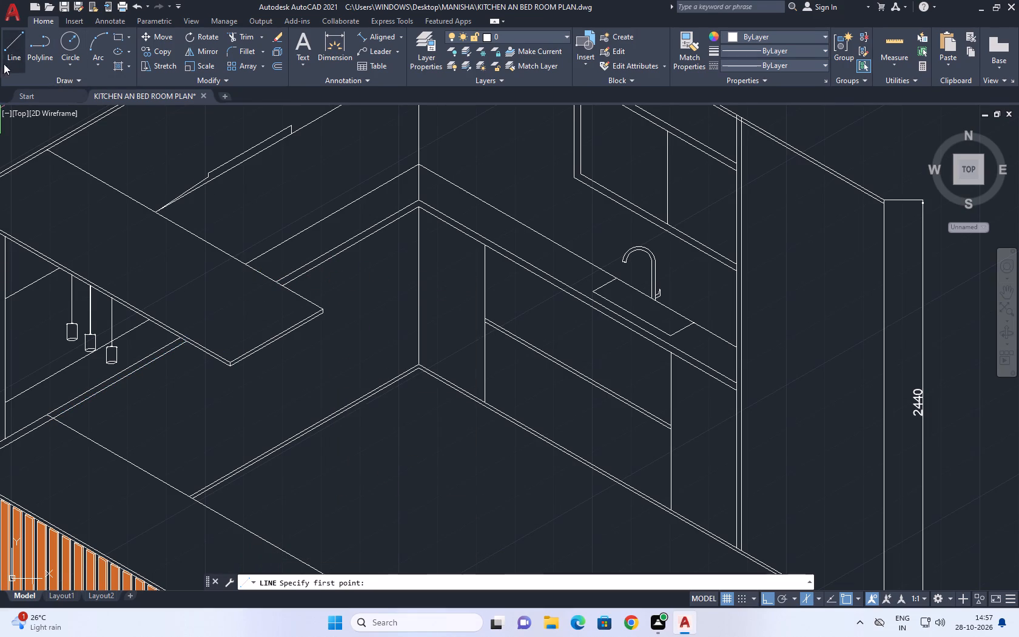
middle_click_drag(181, 349, 283, 333)
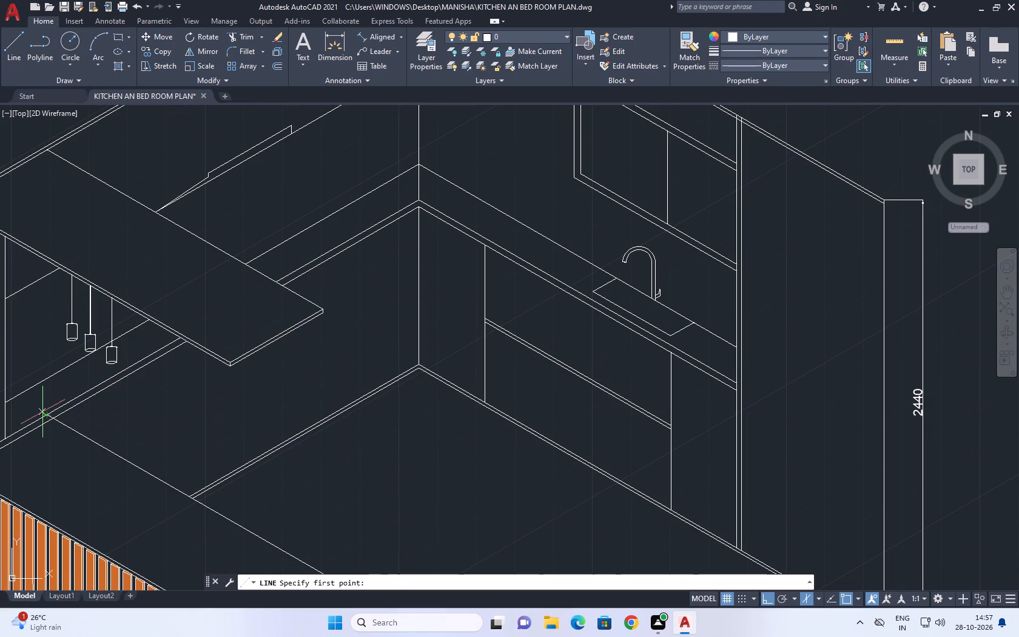
left_click(53, 419)
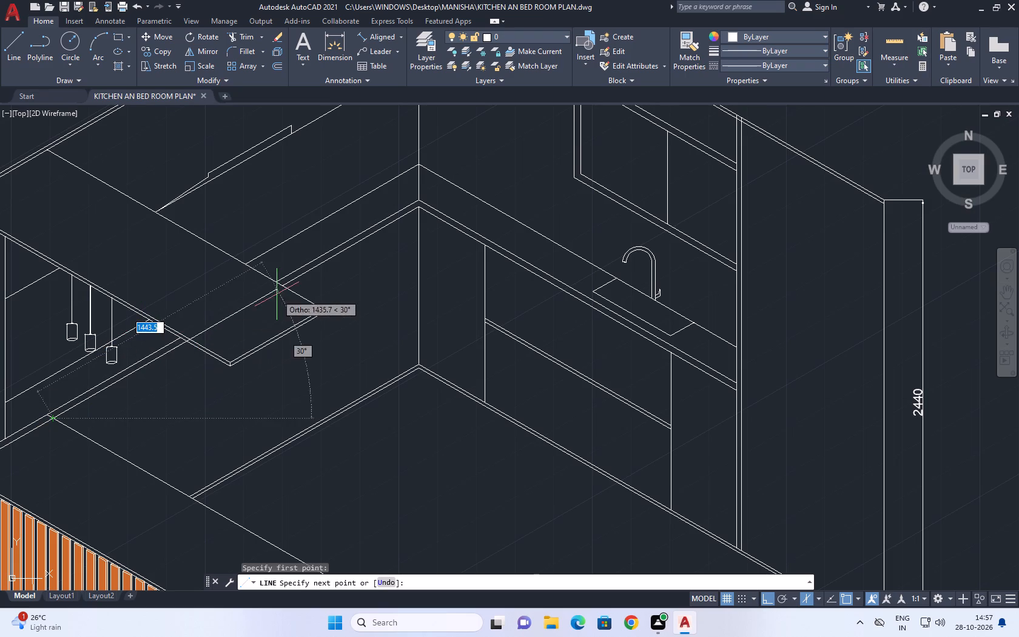
scroll(414, 215, "up", 2)
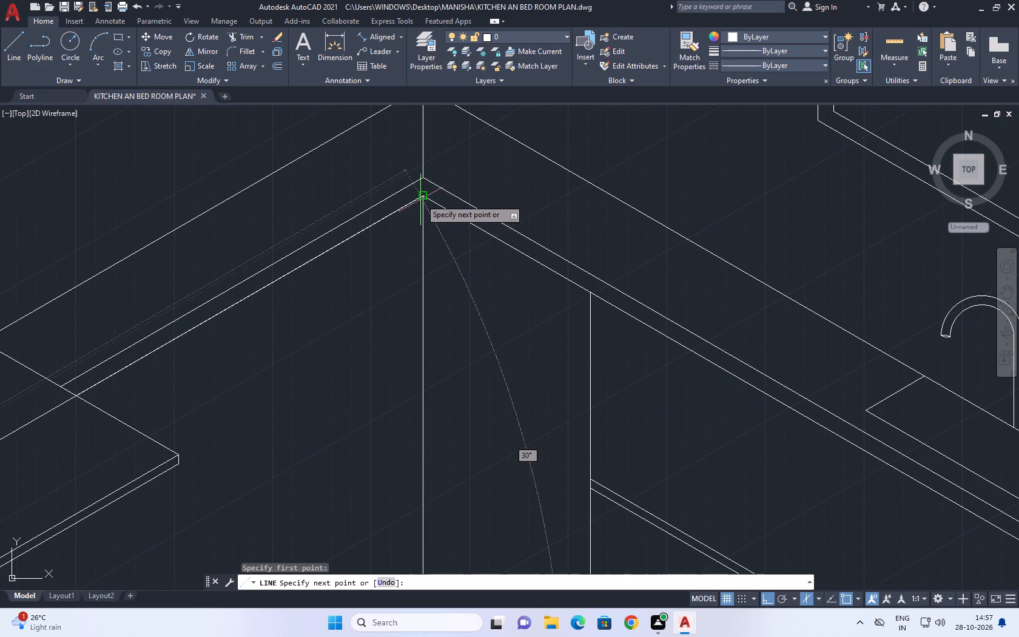
left_click(420, 198)
right_click(422, 200)
left_click(462, 223)
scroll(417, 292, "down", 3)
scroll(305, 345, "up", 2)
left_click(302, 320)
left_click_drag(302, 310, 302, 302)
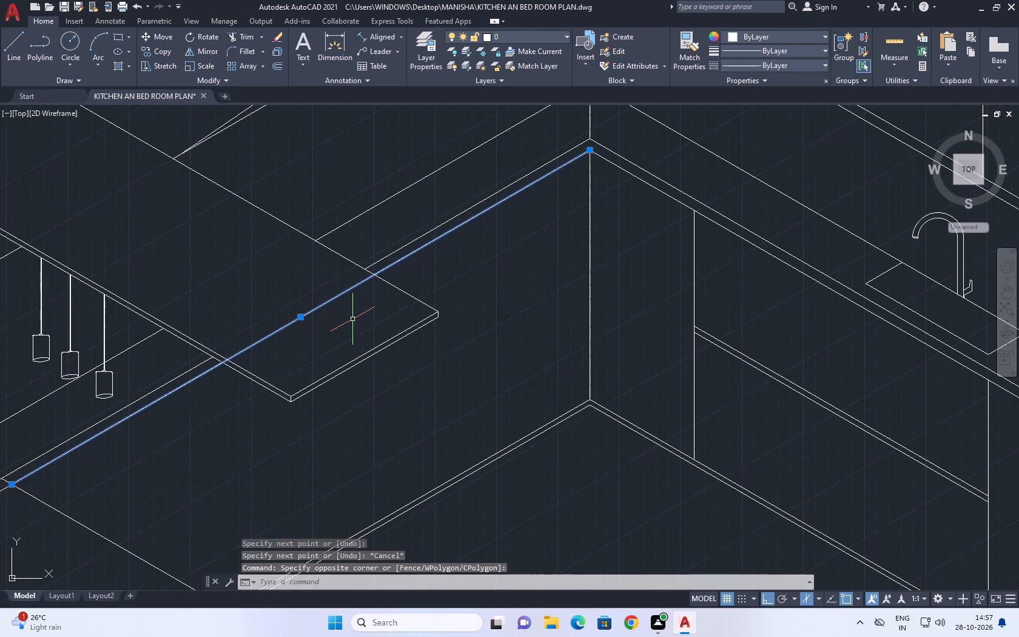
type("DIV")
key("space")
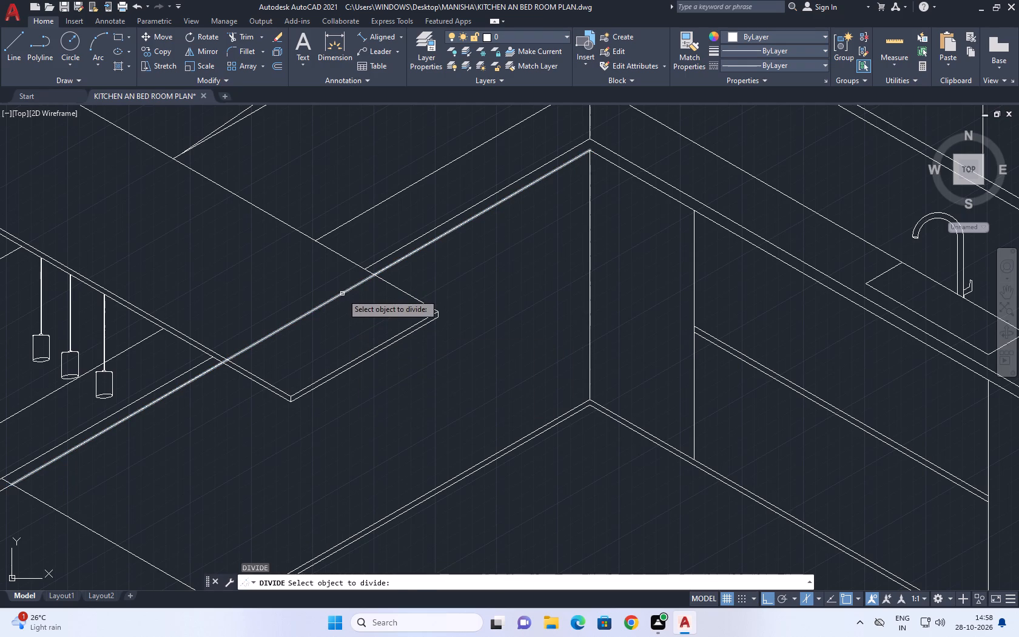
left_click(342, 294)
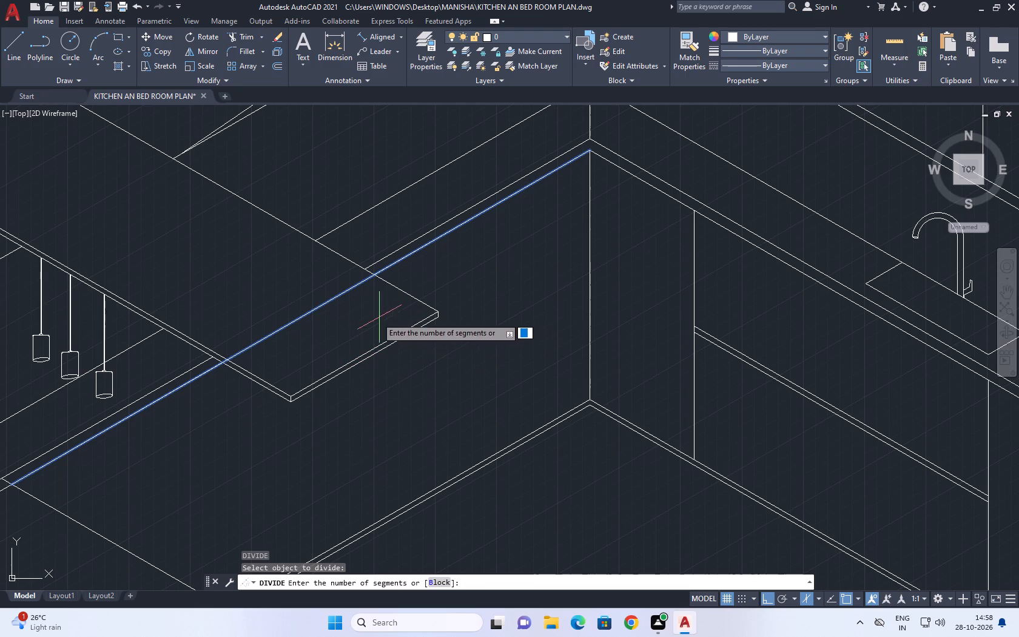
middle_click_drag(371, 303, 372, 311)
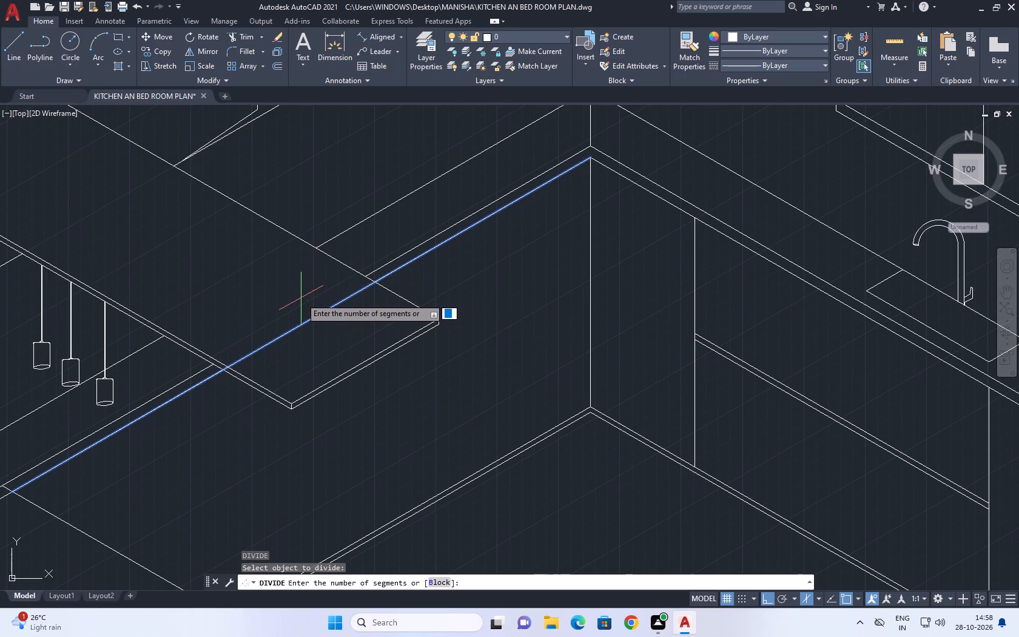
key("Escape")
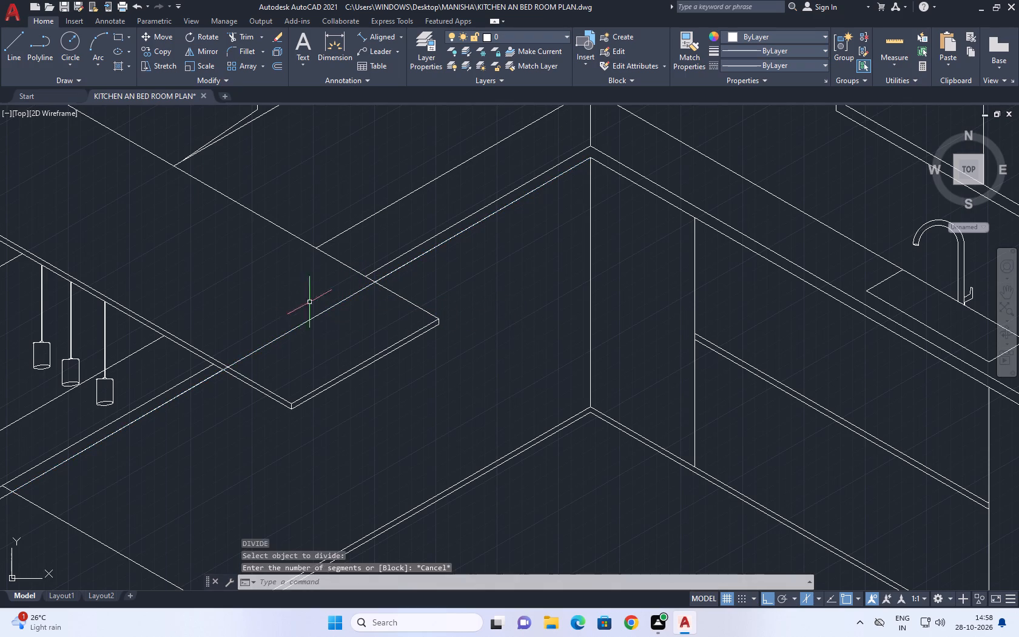
Delete the line drawn along the worktop's lower front edge between the slatted counter's junction and the base cabinets' inner corner.
scroll(459, 292, "down", 3)
middle_click_drag(468, 342, 463, 360)
scroll(426, 326, "up", 3)
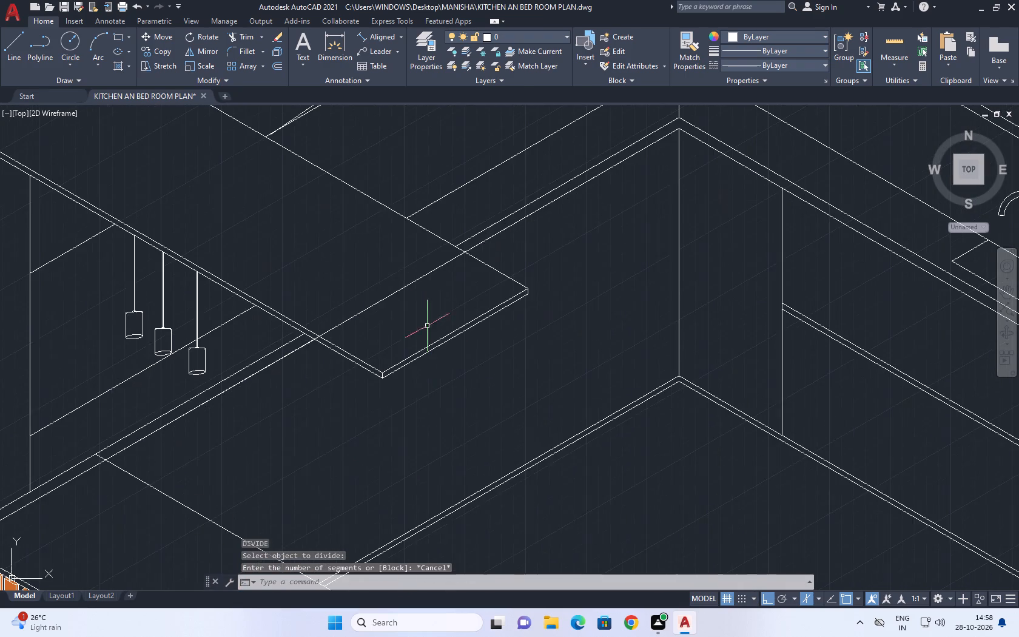
middle_click_drag(399, 298, 424, 406)
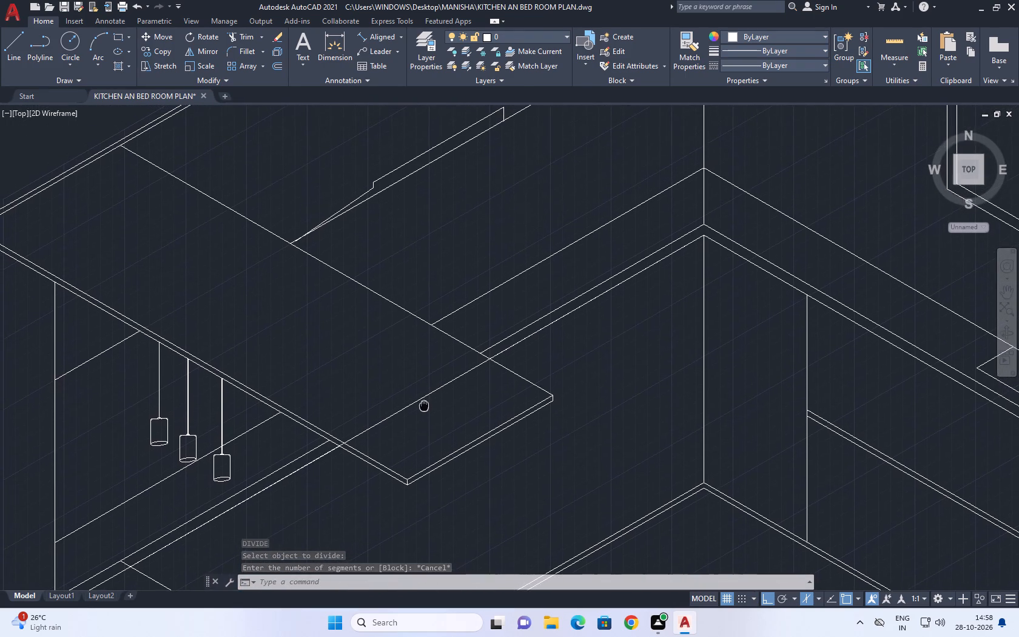
middle_click_drag(424, 406, 425, 406)
scroll(425, 406, "down", 1)
left_click(428, 405)
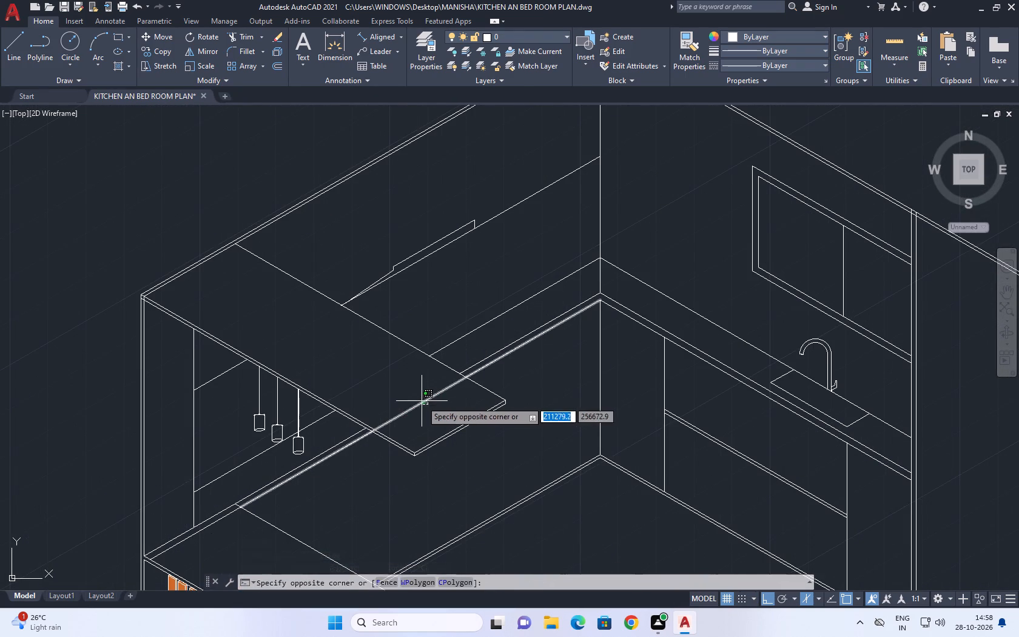
left_click(409, 393)
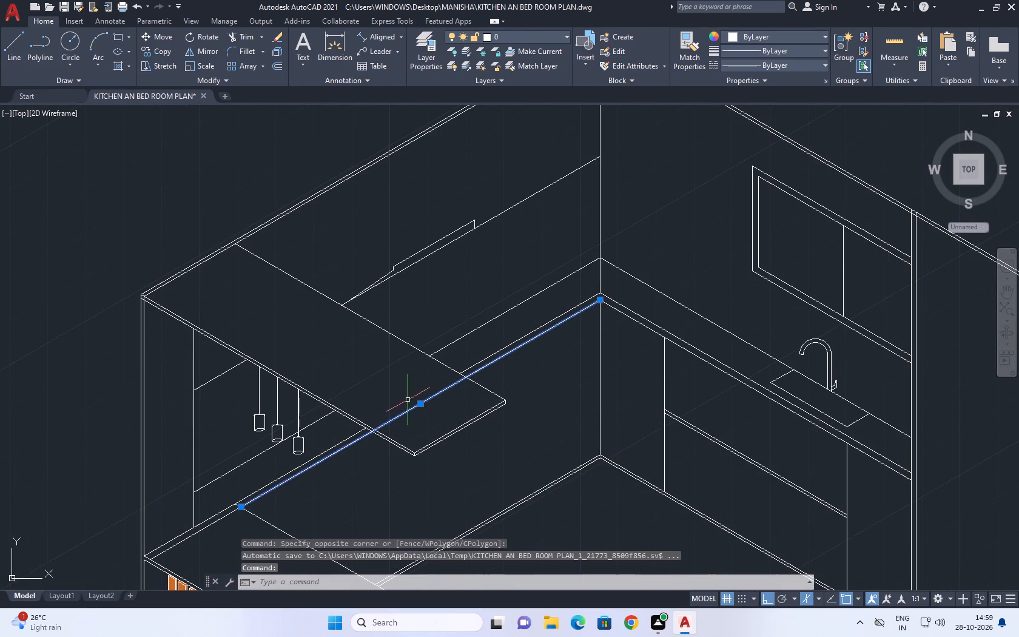
middle_click_drag(428, 409, 459, 432)
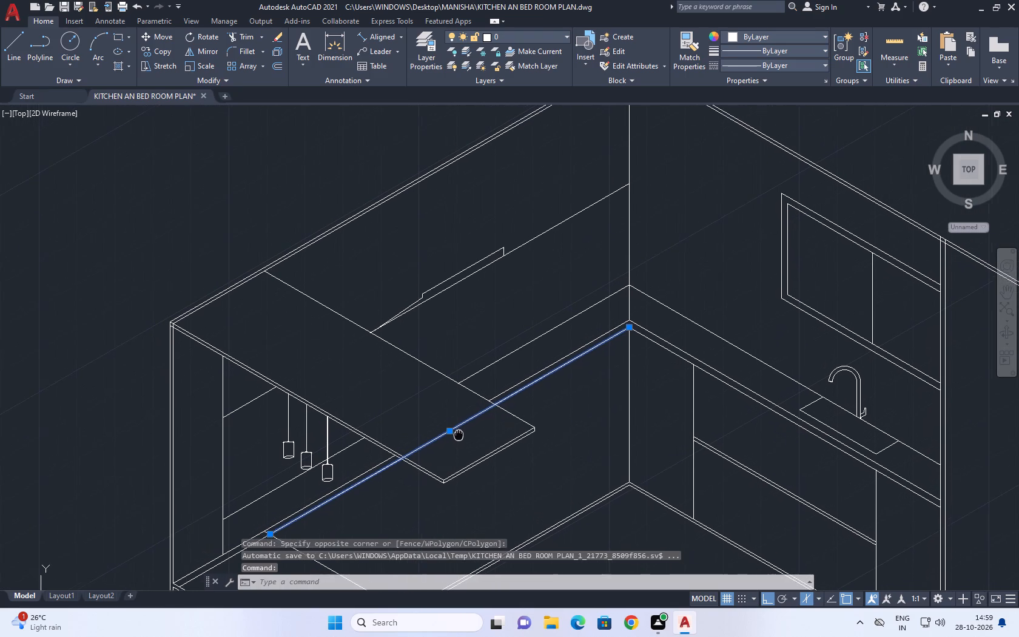
middle_click_drag(459, 432, 460, 429)
key("Delete")
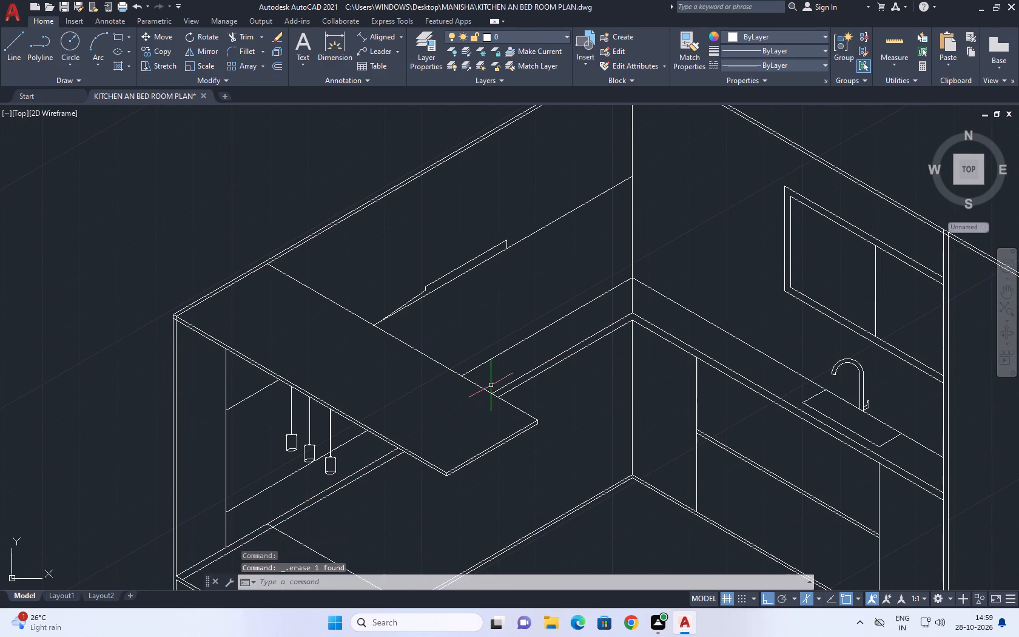
Examine the worktop run, the sink wall, the overhead panel and the pendant lights across the kitchen view.
middle_click_drag(506, 376, 503, 330)
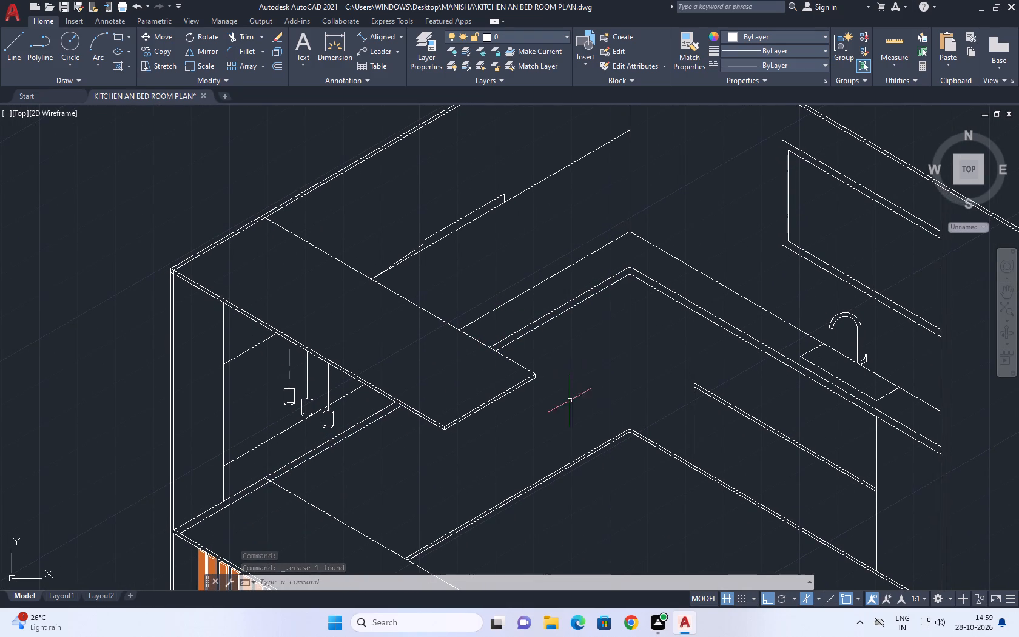
middle_click_drag(554, 429, 491, 386)
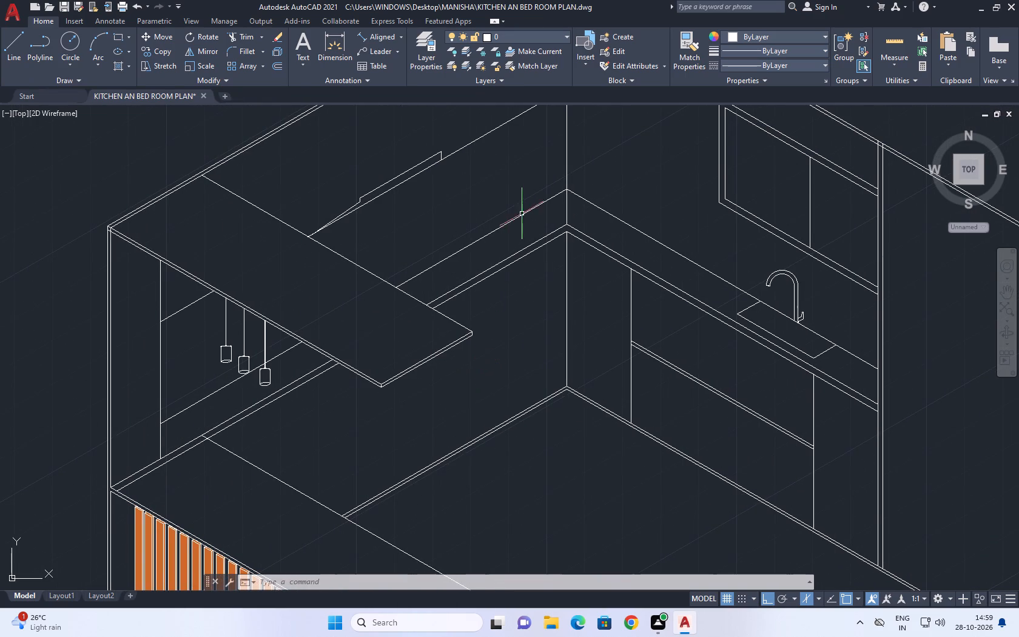
middle_click_drag(522, 211, 446, 287)
middle_click(446, 287)
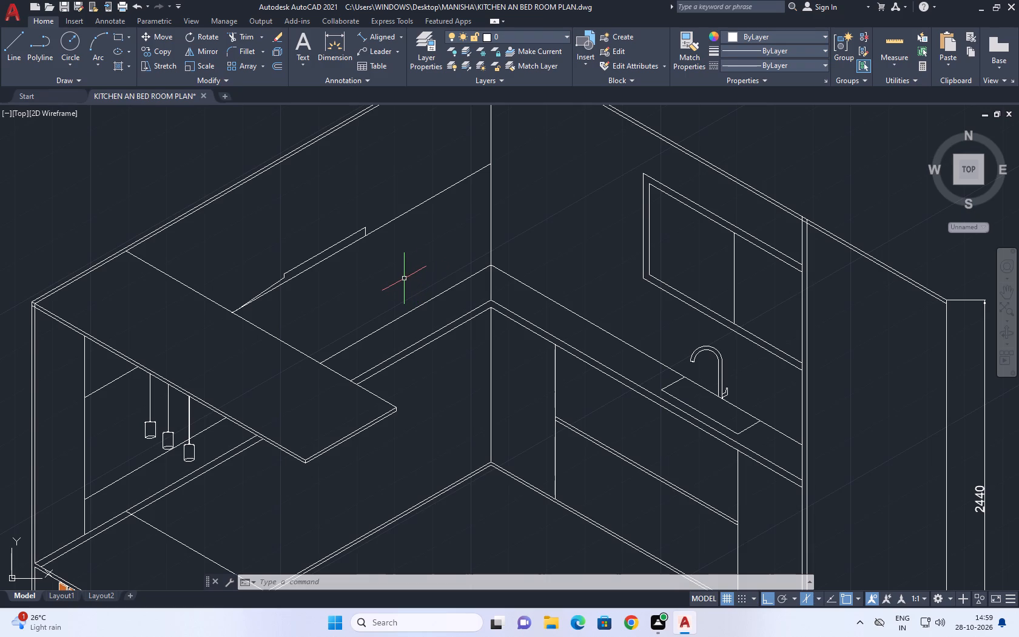
middle_click_drag(405, 329, 405, 225)
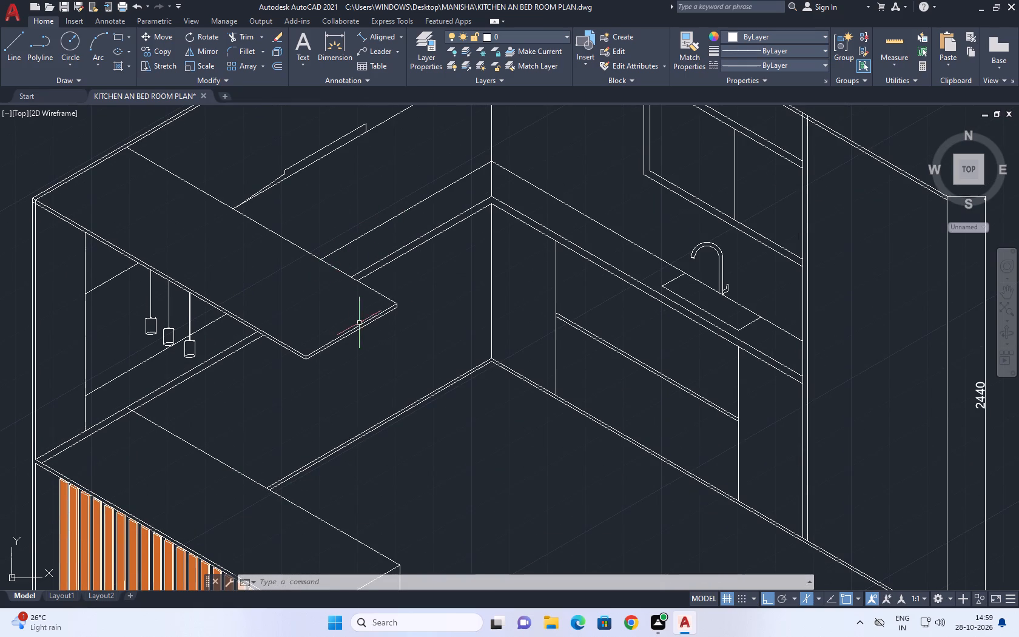
middle_click_drag(241, 281, 242, 283)
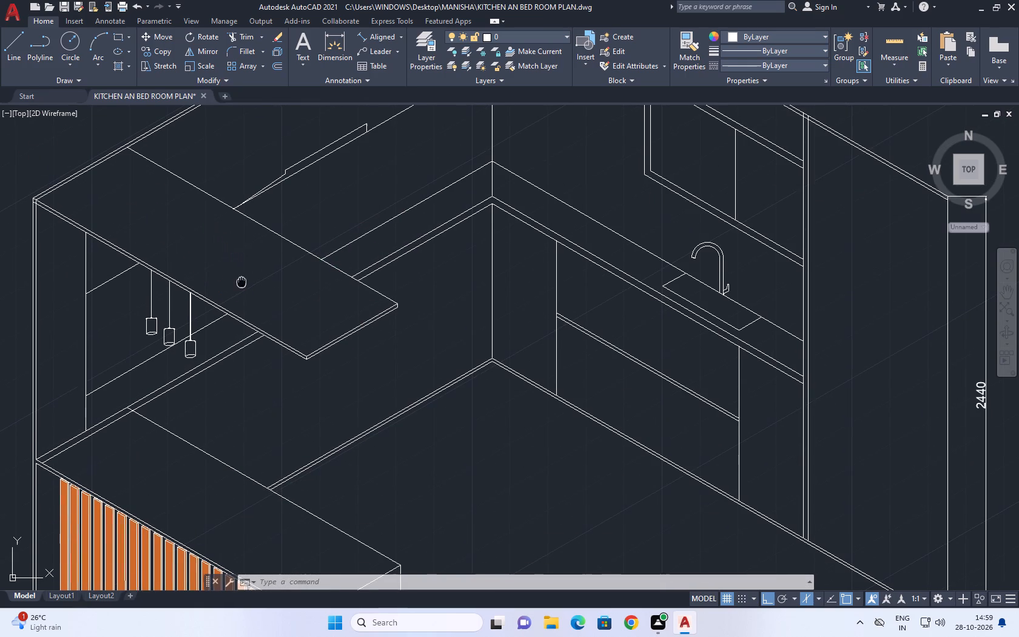
middle_click_drag(242, 283, 298, 327)
middle_click(298, 327)
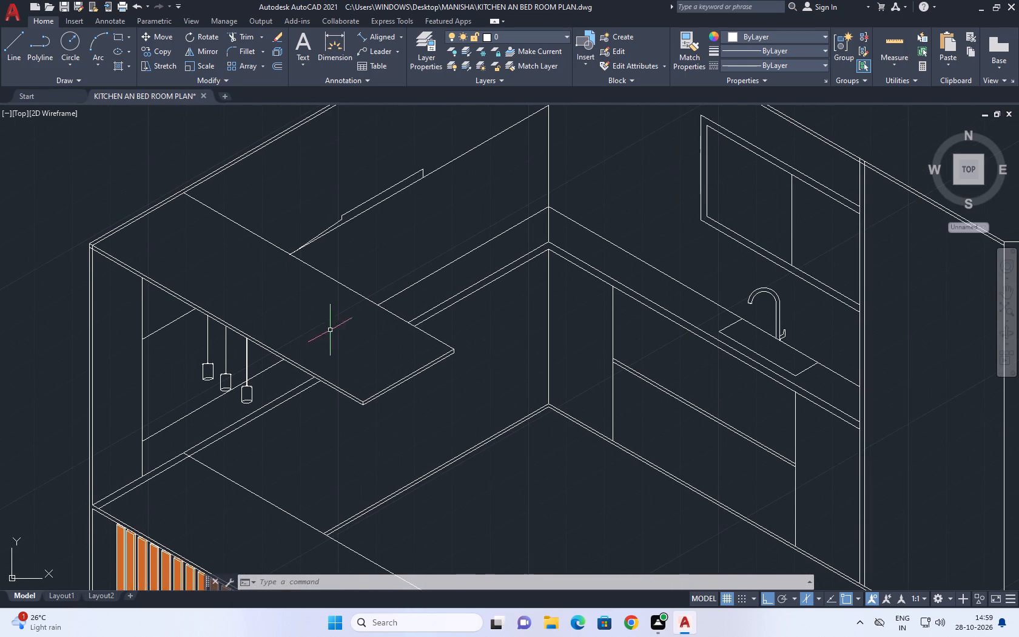
scroll(346, 335, "down", 2)
scroll(346, 339, "up", 1)
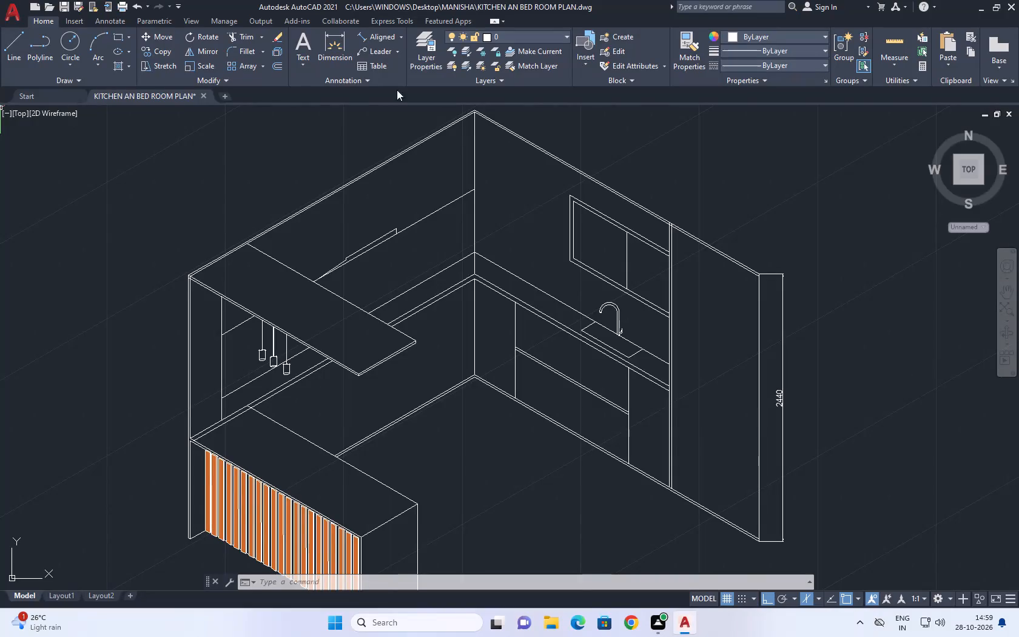
scroll(511, 191, "down", 1)
middle_click_drag(511, 191, 506, 211)
scroll(349, 275, "up", 4)
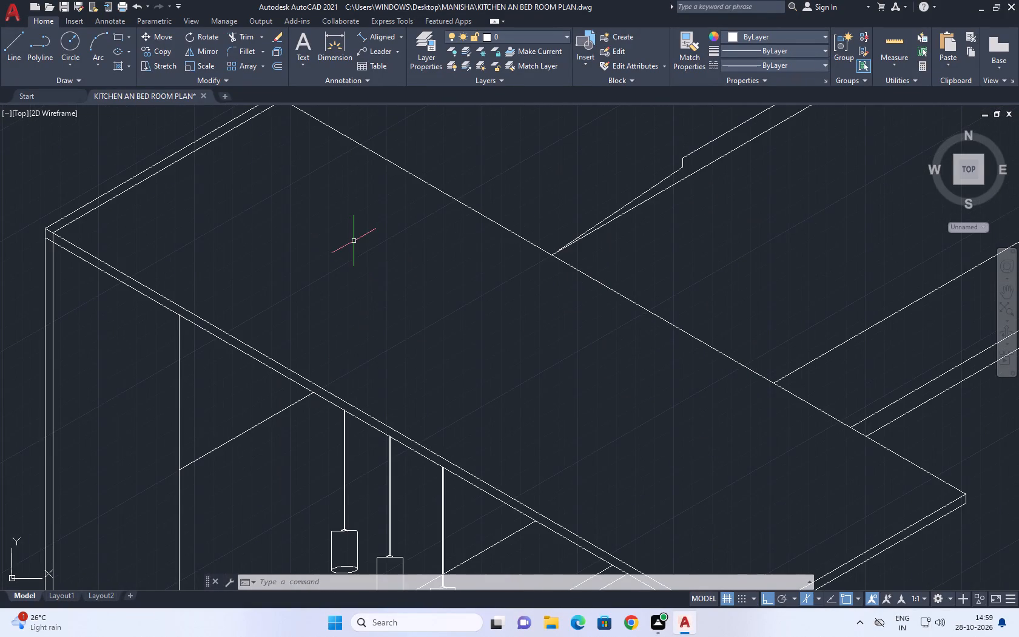
scroll(361, 261, "down", 1)
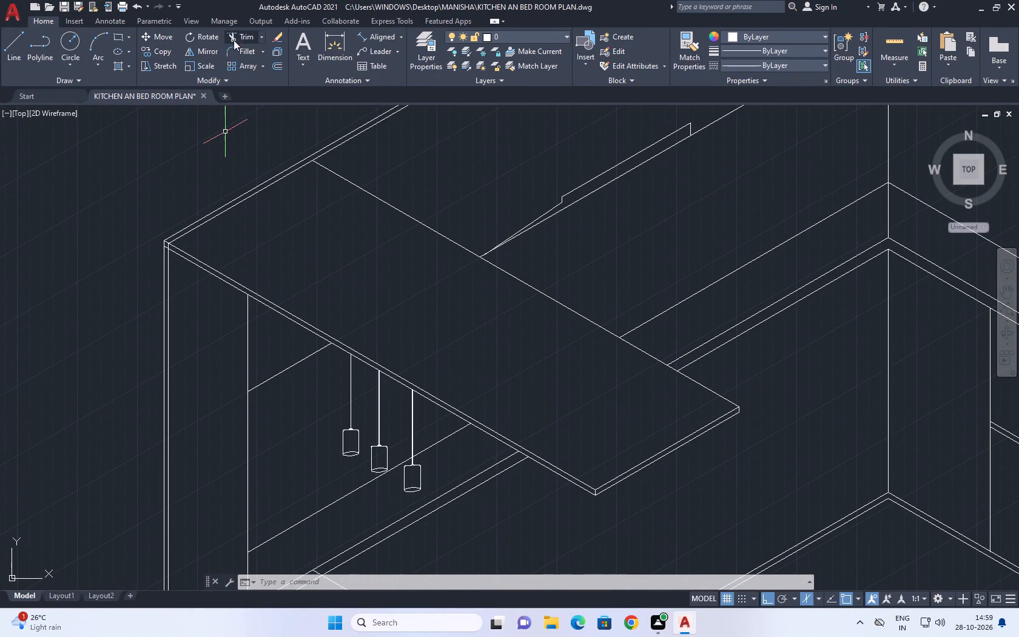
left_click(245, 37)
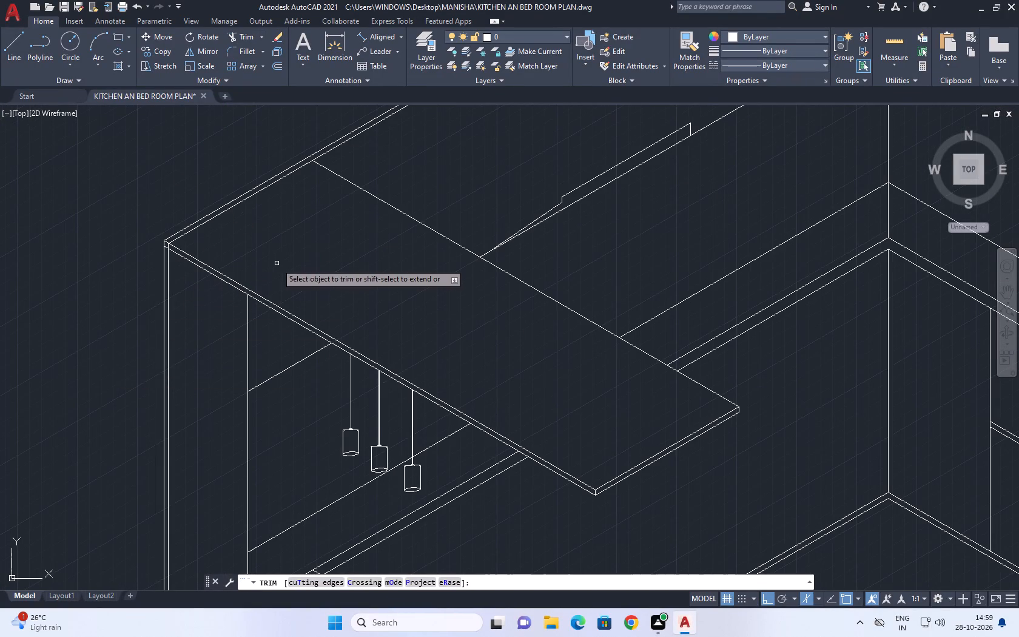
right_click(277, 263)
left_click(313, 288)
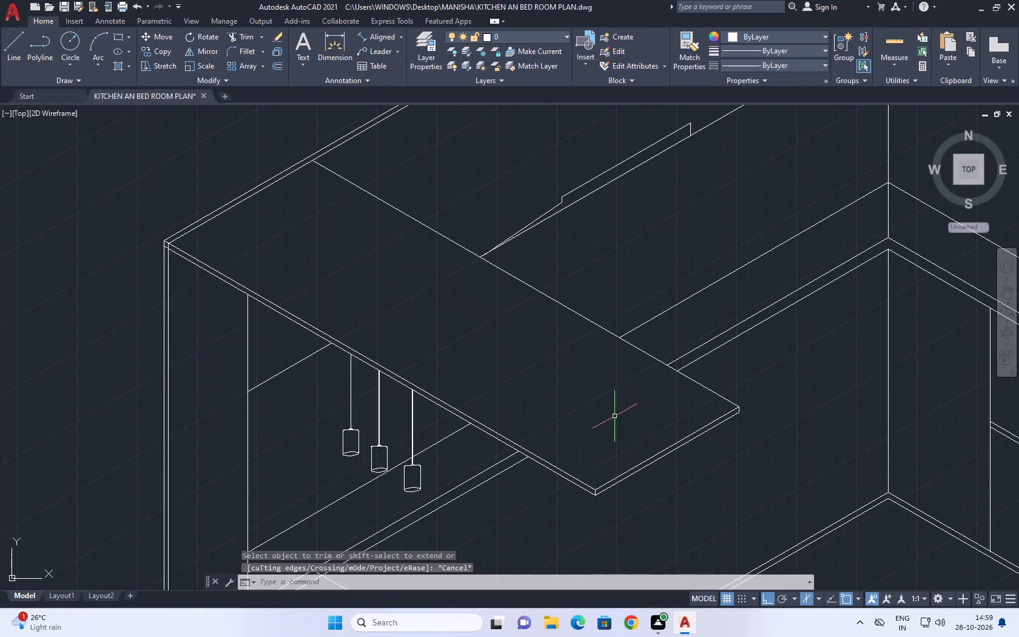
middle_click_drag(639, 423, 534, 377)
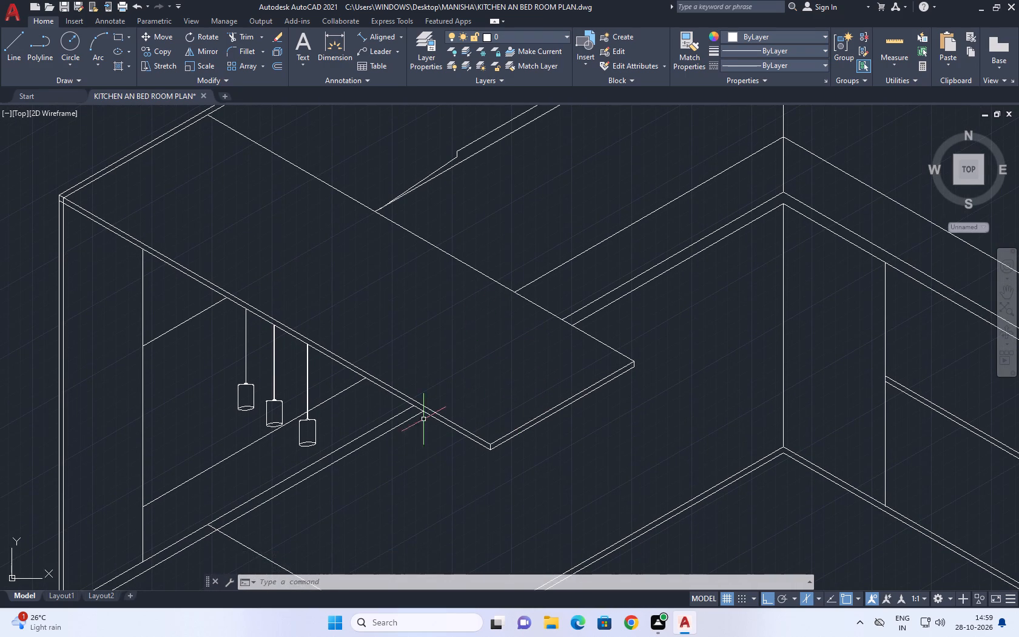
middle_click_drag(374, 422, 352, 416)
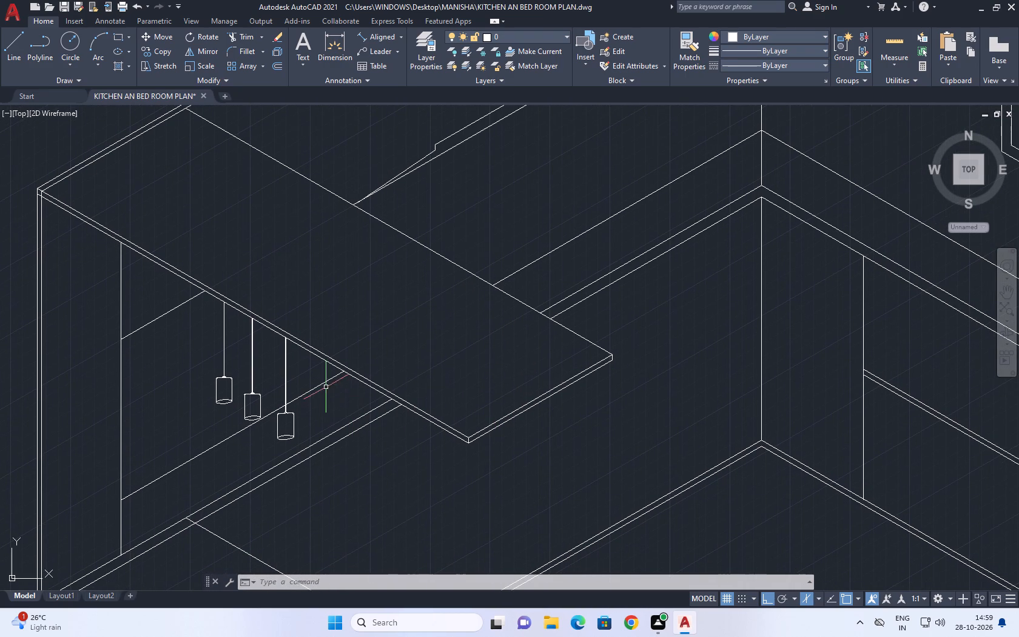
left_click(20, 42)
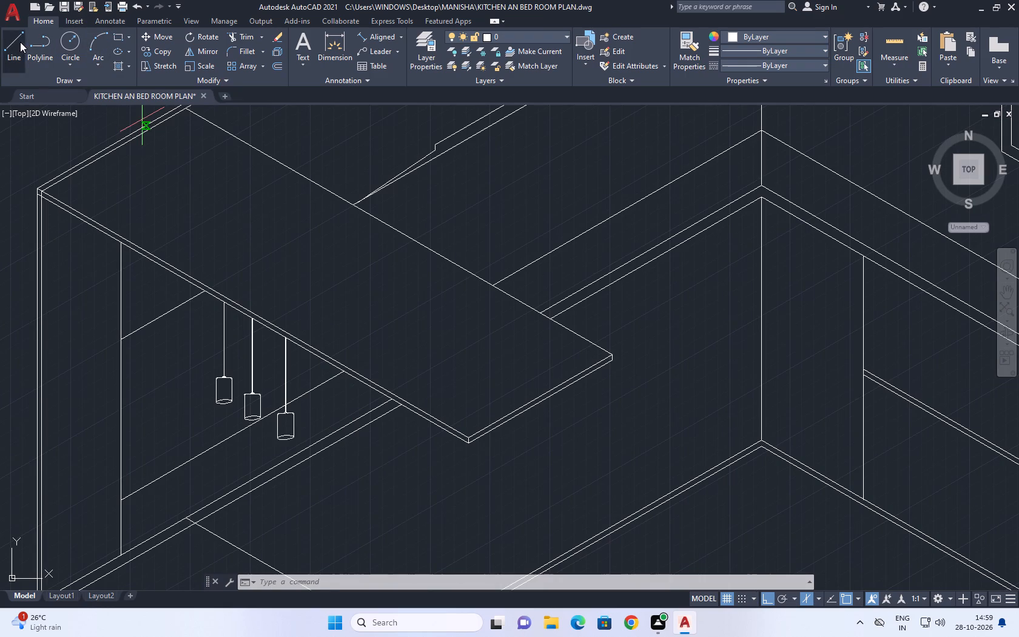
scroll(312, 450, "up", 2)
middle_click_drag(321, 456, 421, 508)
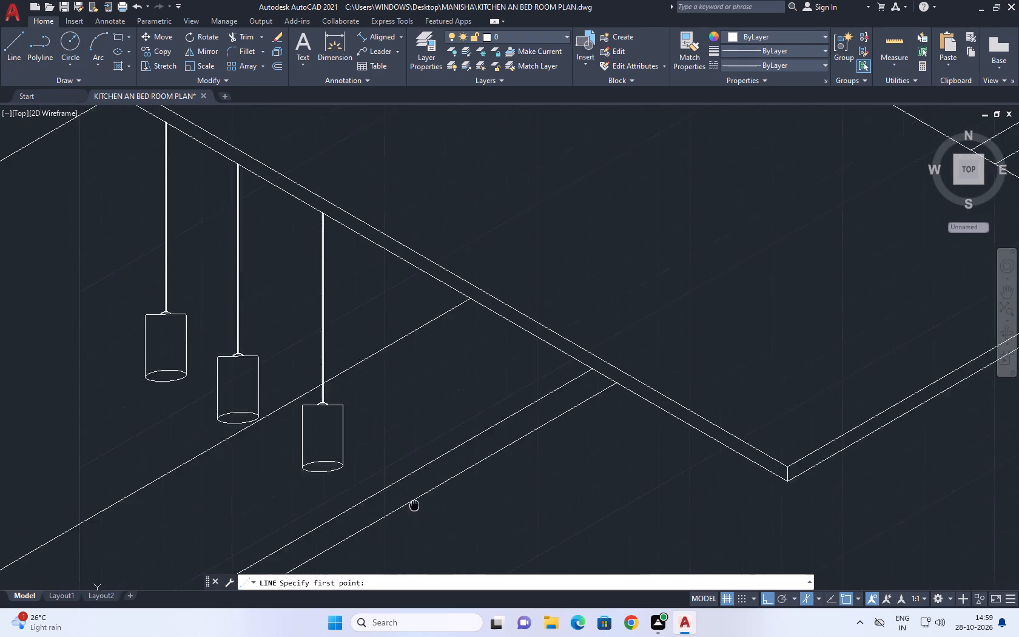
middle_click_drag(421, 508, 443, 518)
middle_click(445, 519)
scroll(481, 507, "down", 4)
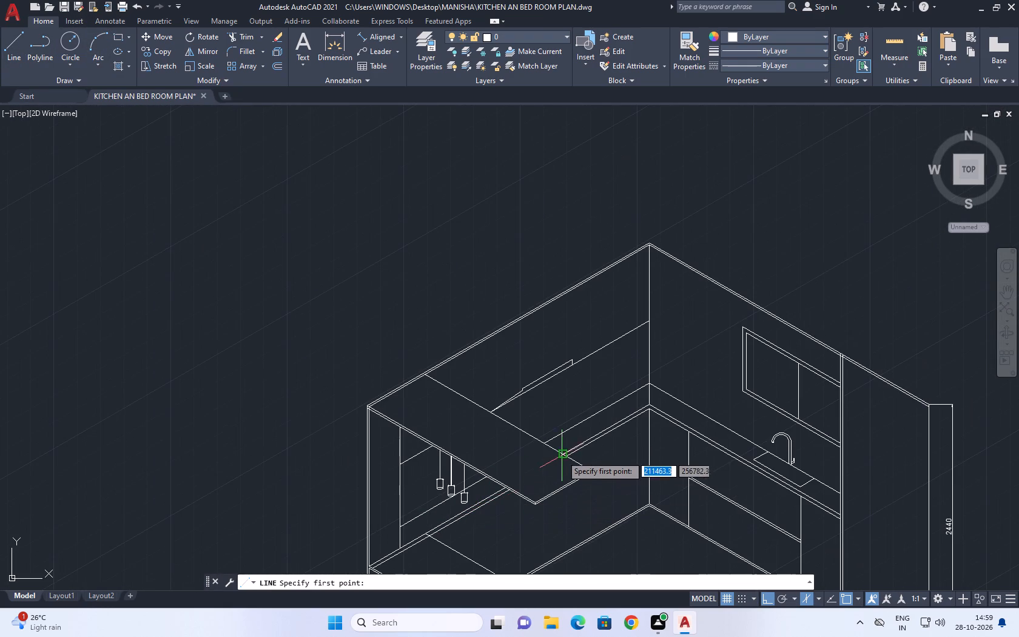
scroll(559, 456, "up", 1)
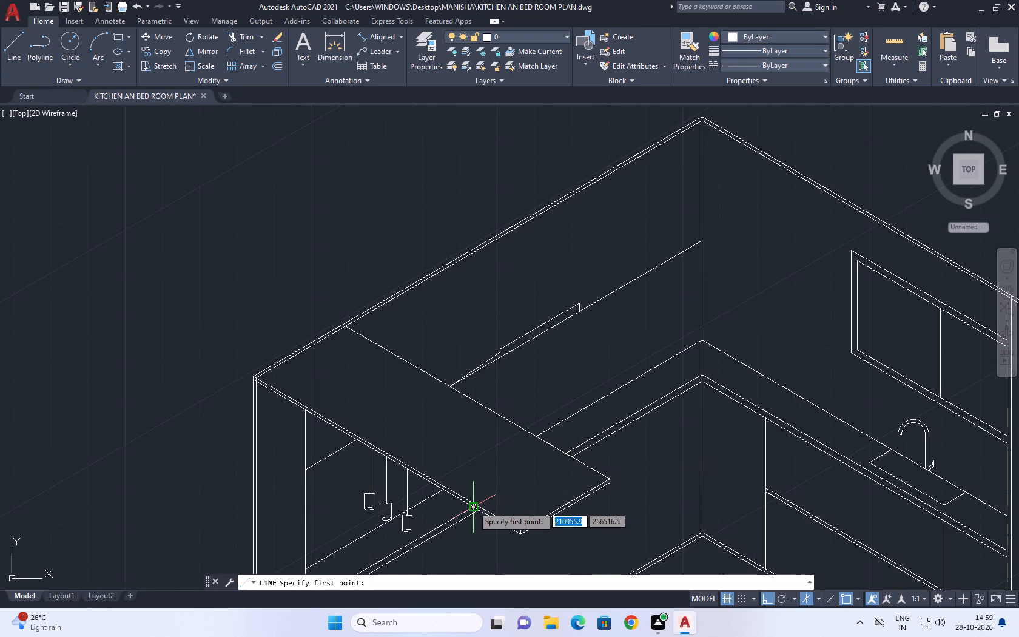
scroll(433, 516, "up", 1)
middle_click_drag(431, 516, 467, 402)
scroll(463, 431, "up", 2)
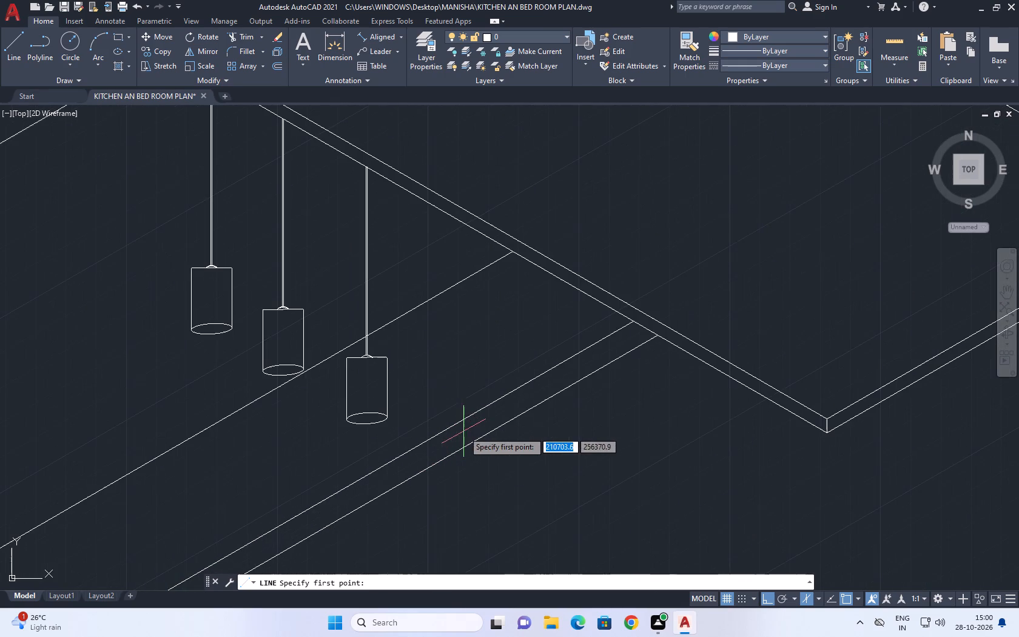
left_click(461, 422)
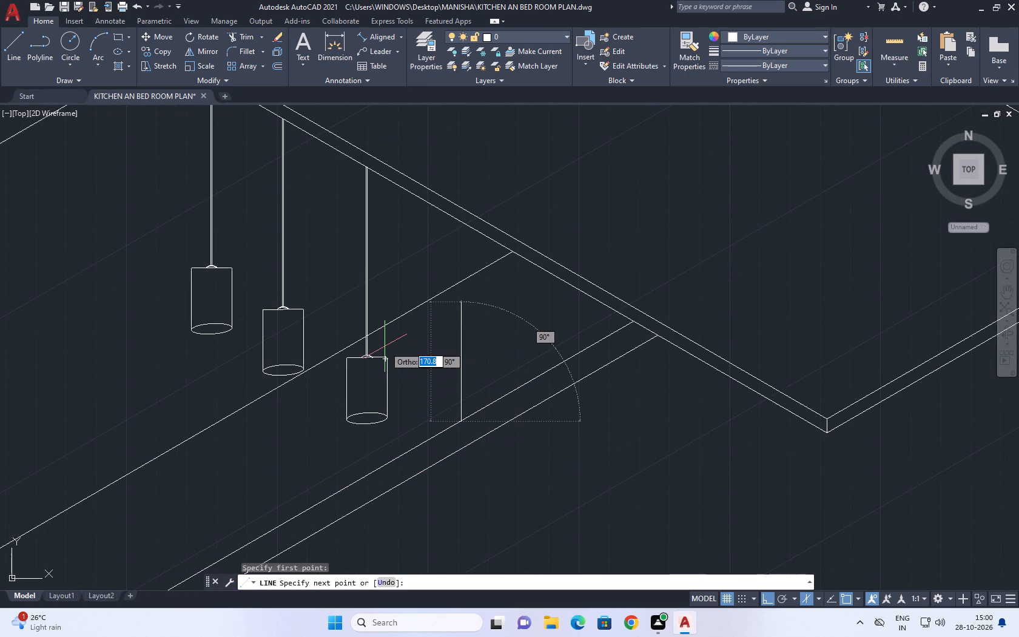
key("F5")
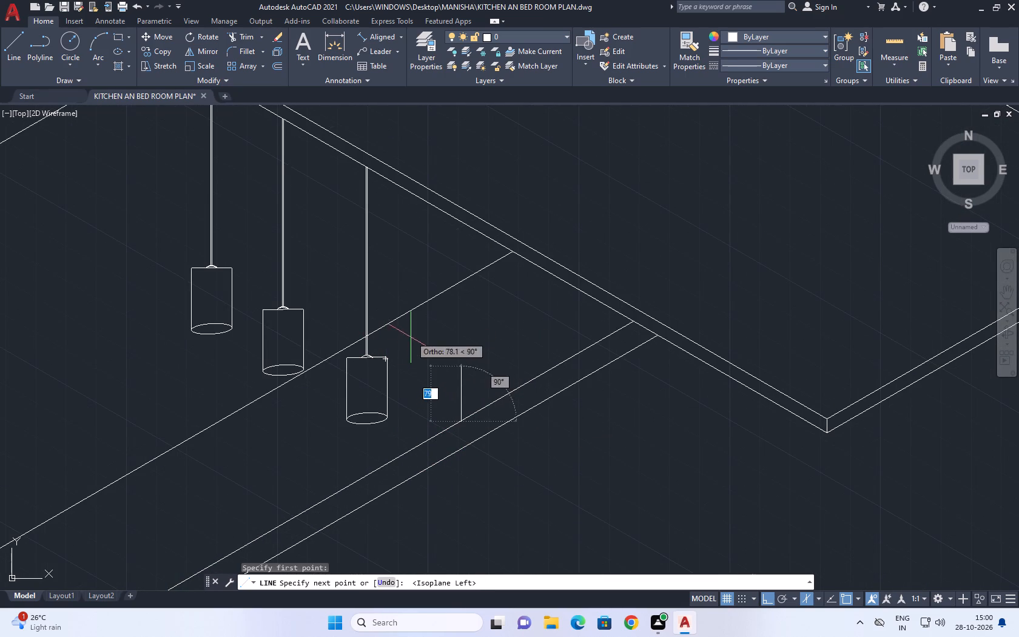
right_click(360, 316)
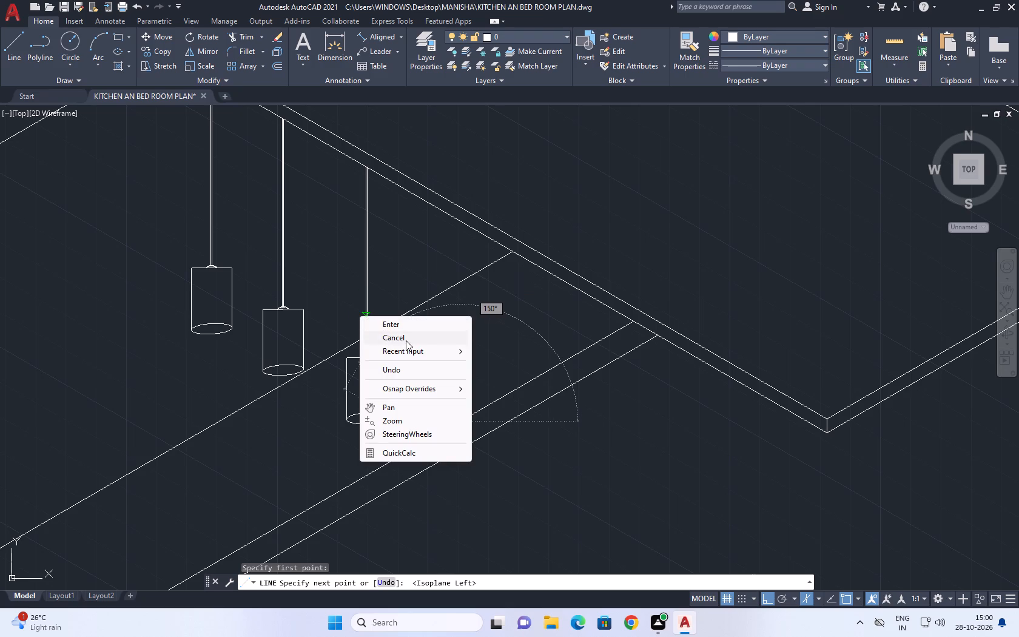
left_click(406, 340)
Draw a 150° line across the worktop beside the pendant light nearest the inner corner, from the upper front edge past the wall-side edge.
middle_click_drag(493, 348, 426, 413)
middle_click(426, 413)
right_click(480, 259)
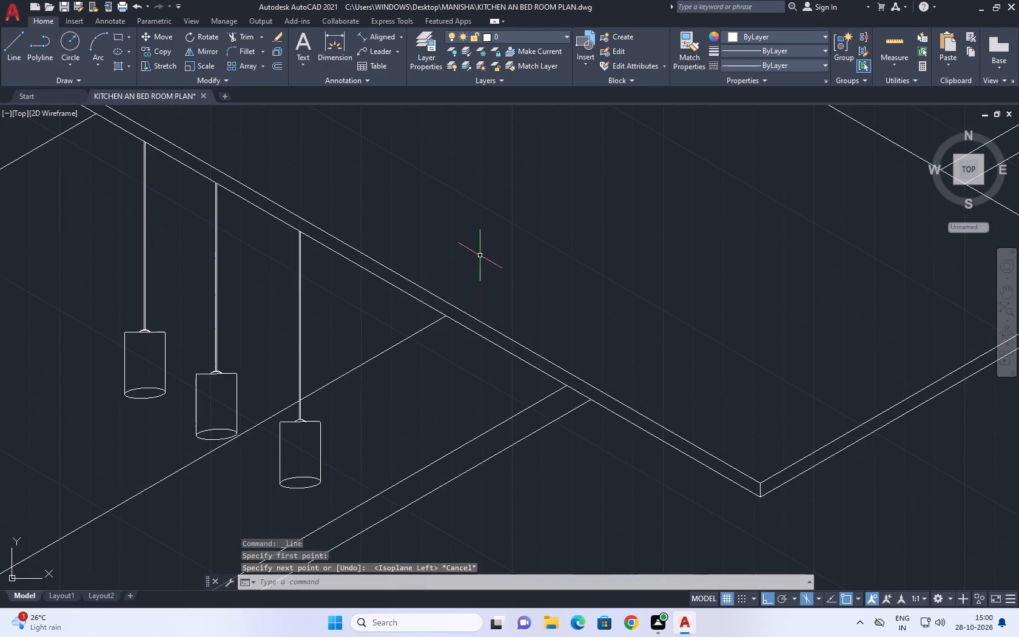
left_click(543, 262)
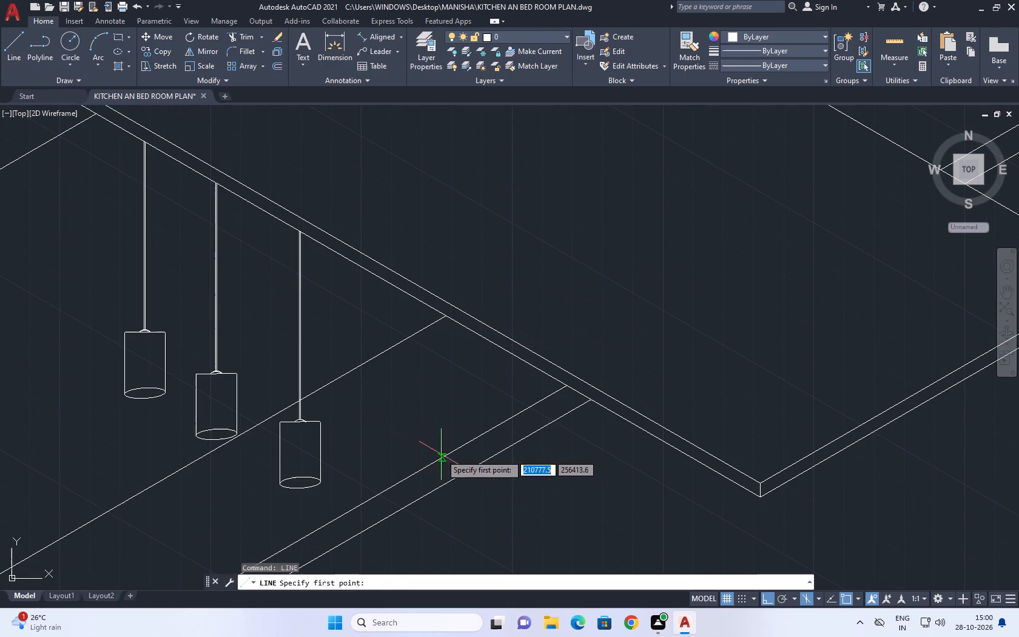
left_click(448, 453)
scroll(326, 385, "up", 2)
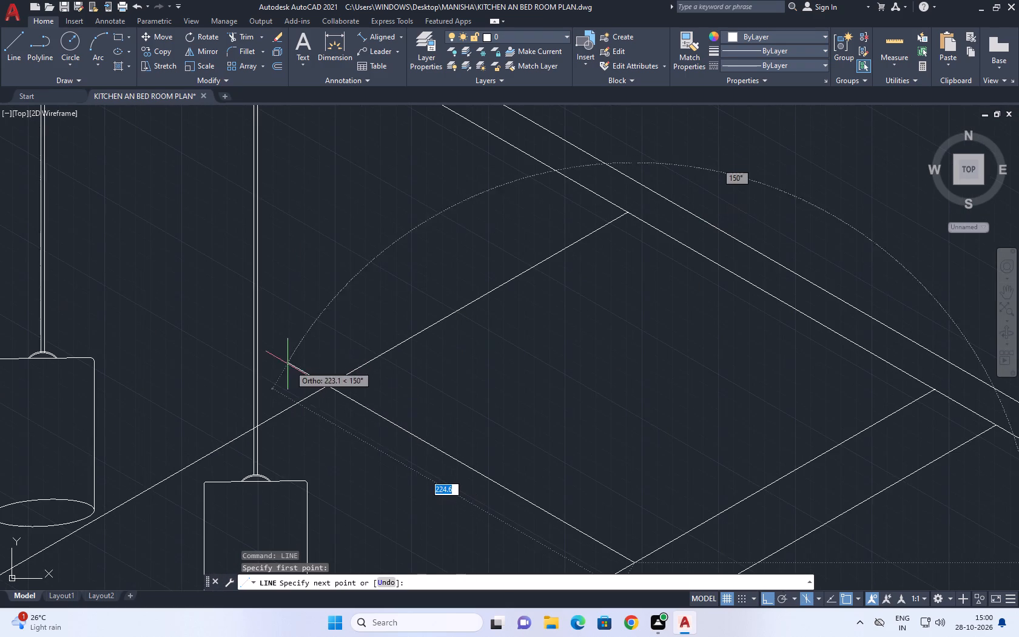
left_click(207, 346)
right_click(206, 346)
left_click(230, 364)
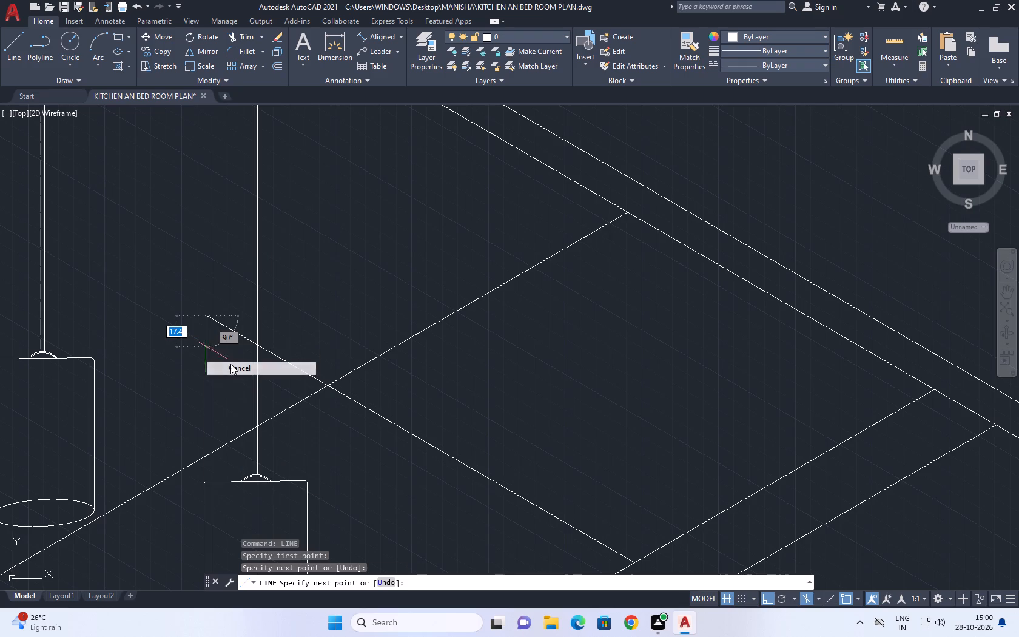
Trim the new cross line back to the worktop's wall-side edge, removing all the pieces across and beyond the pendant cord.
left_click(251, 36)
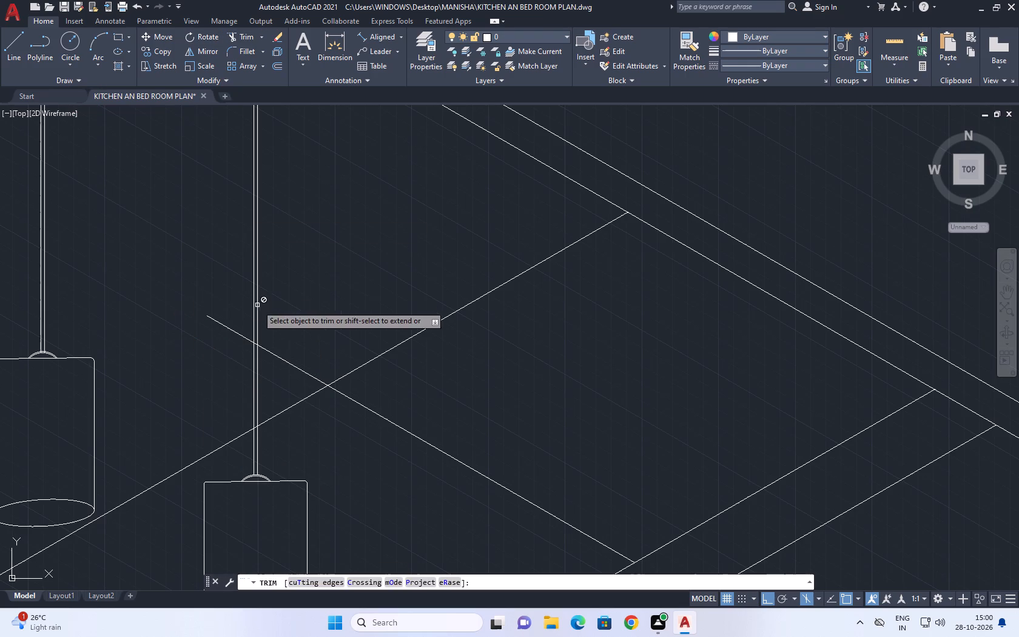
scroll(278, 361, "up", 1)
left_click(281, 361)
scroll(233, 337, "up", 2)
left_click(217, 271)
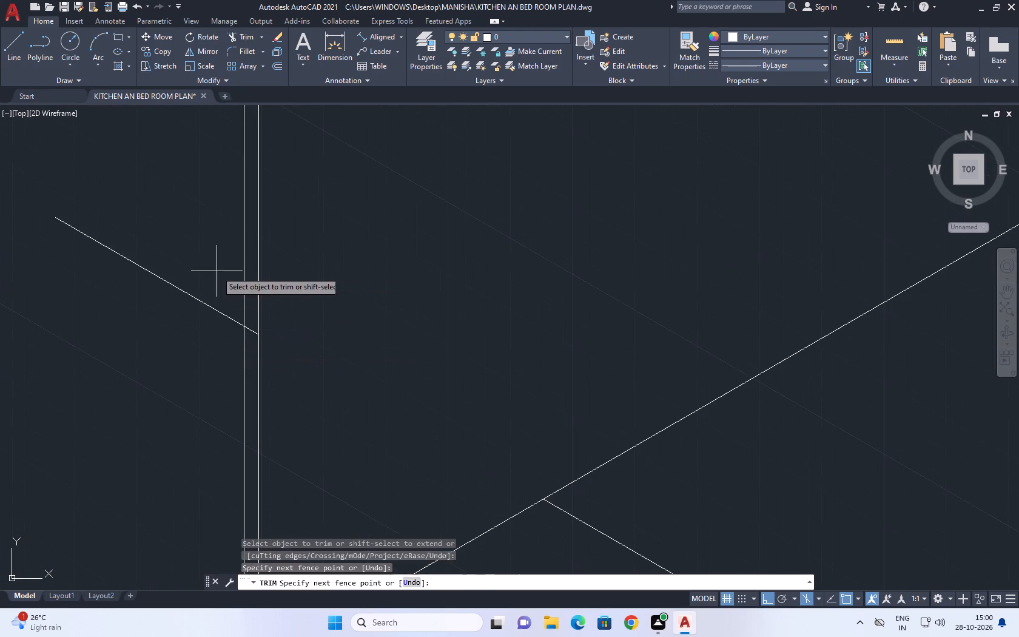
left_click(193, 315)
scroll(226, 330, "up", 3)
left_click(271, 326)
left_click(269, 349)
right_click(355, 306)
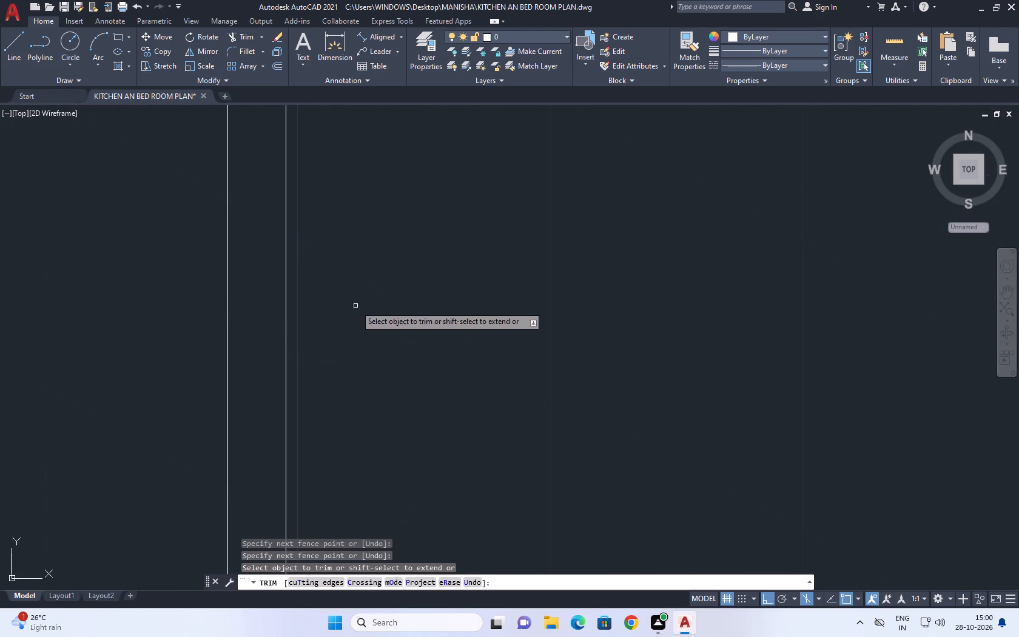
left_click(391, 325)
scroll(427, 343, "down", 9)
middle_click_drag(505, 366, 505, 389)
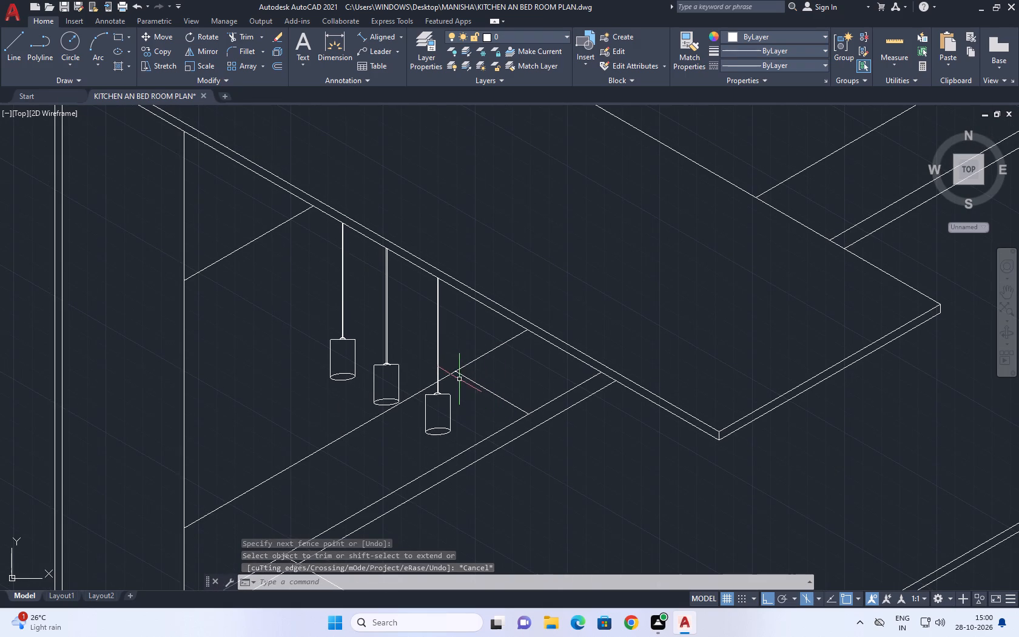
Draw a short vertical line on the worktop, between the 150° cross line and the overhead panel's front edge.
scroll(479, 387, "up", 2)
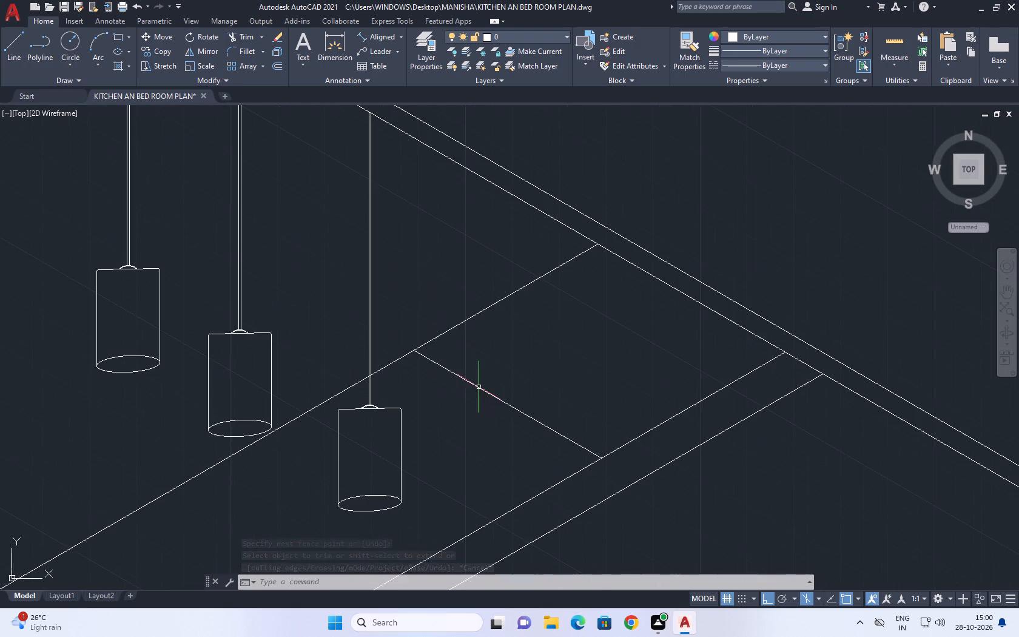
middle_click_drag(588, 382, 480, 391)
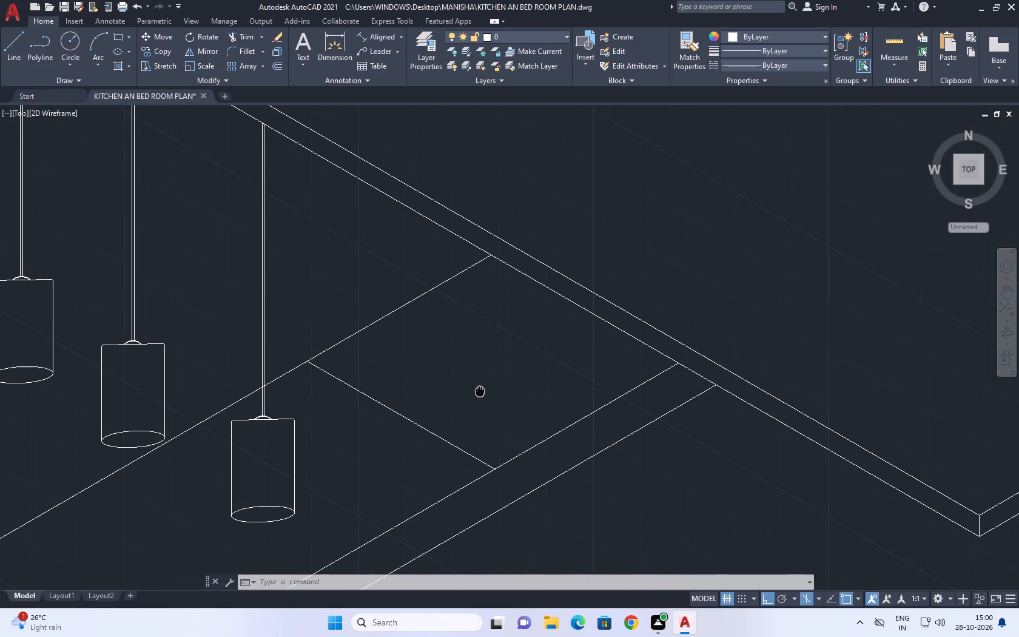
middle_click_drag(480, 391, 478, 391)
scroll(478, 391, "down", 3)
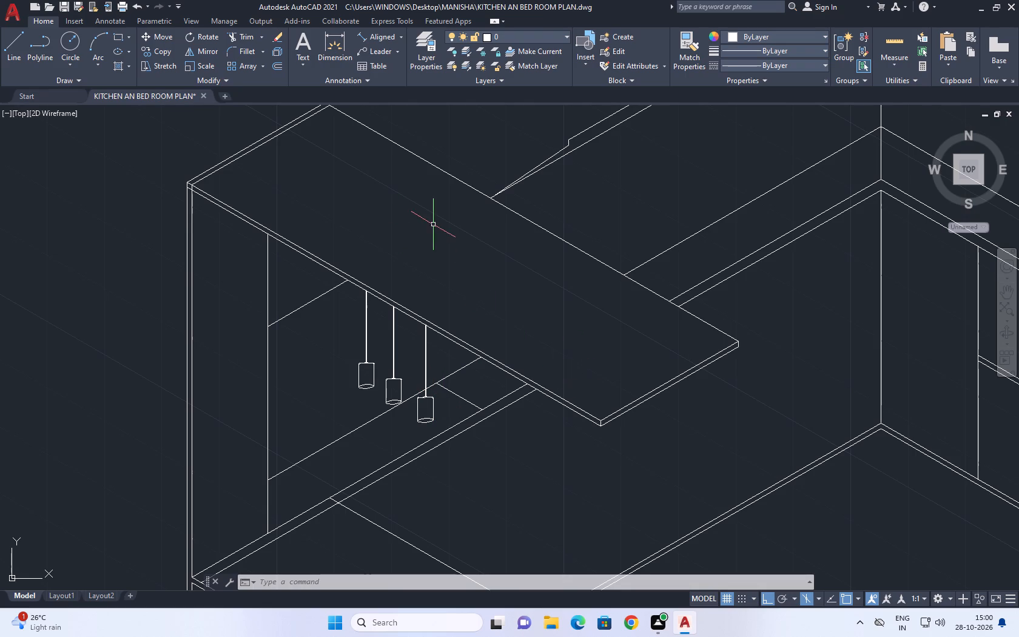
middle_click_drag(449, 232, 457, 248)
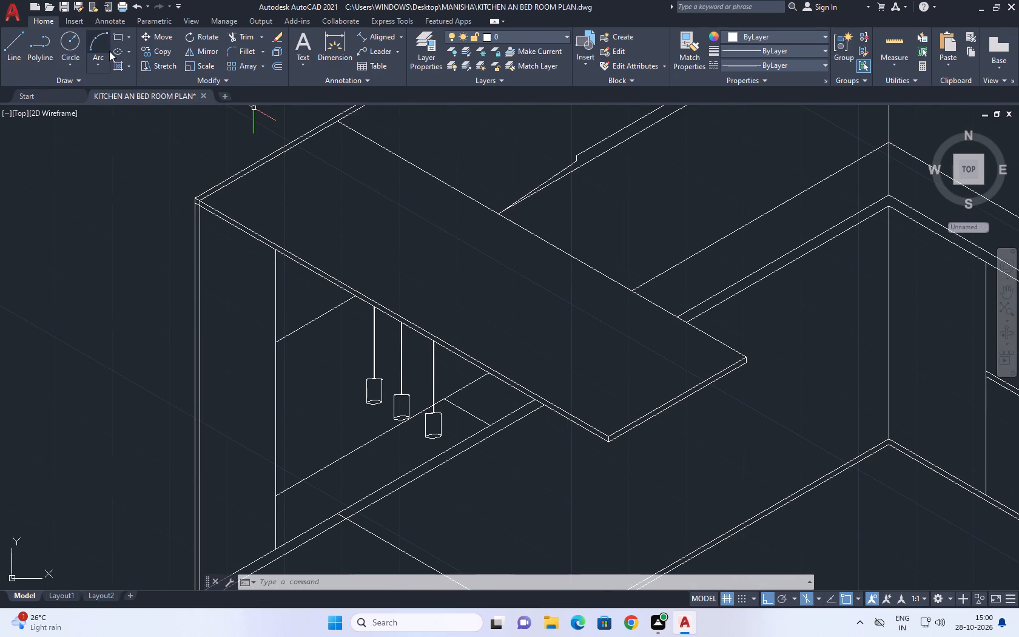
left_click(11, 44)
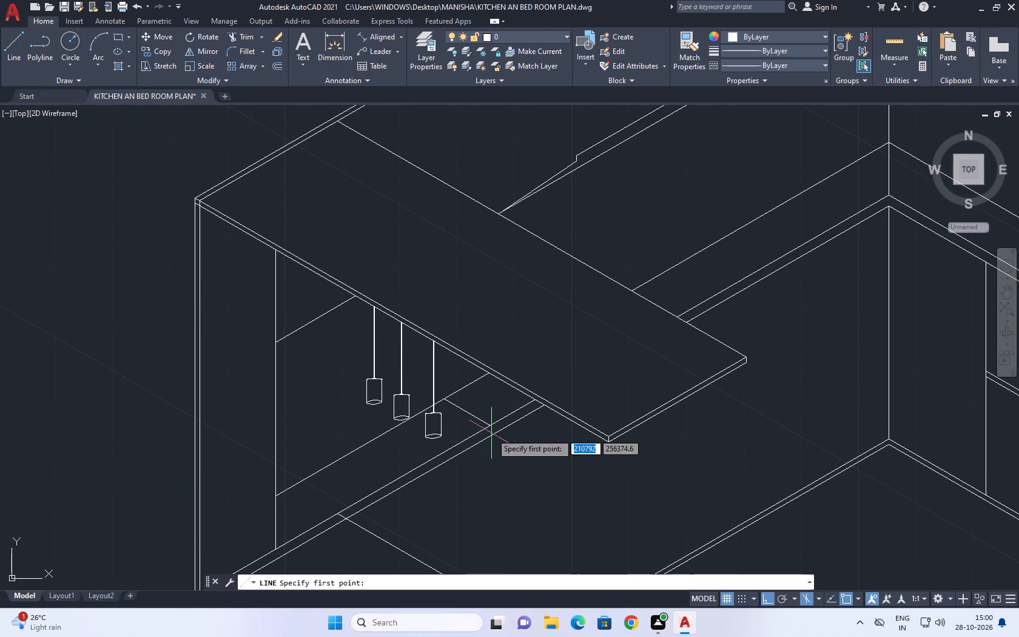
scroll(486, 402, "up", 3)
left_click(489, 416)
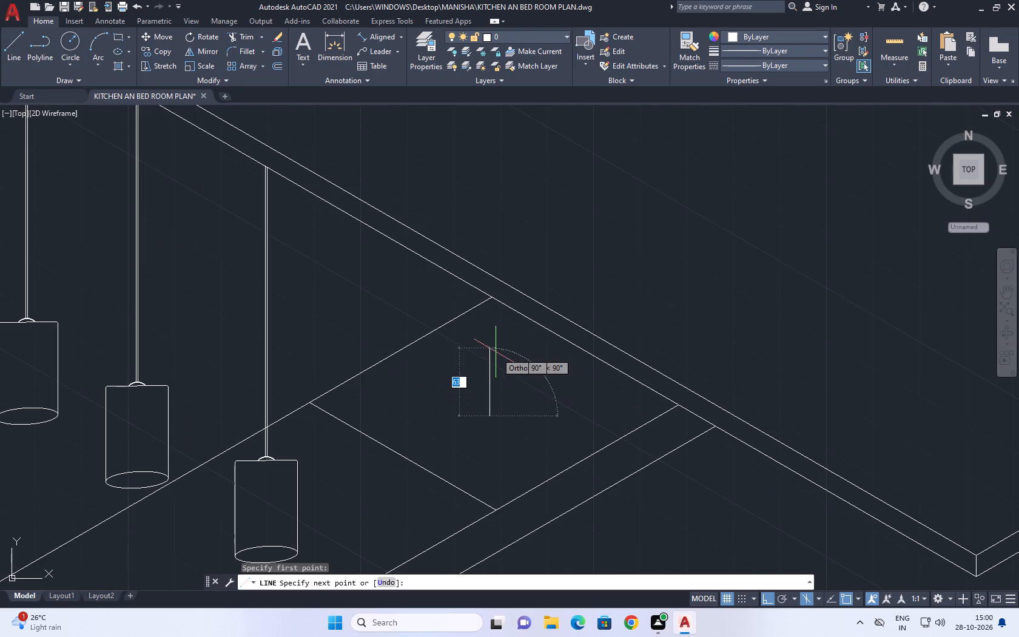
scroll(483, 374, "up", 2)
left_click(483, 370)
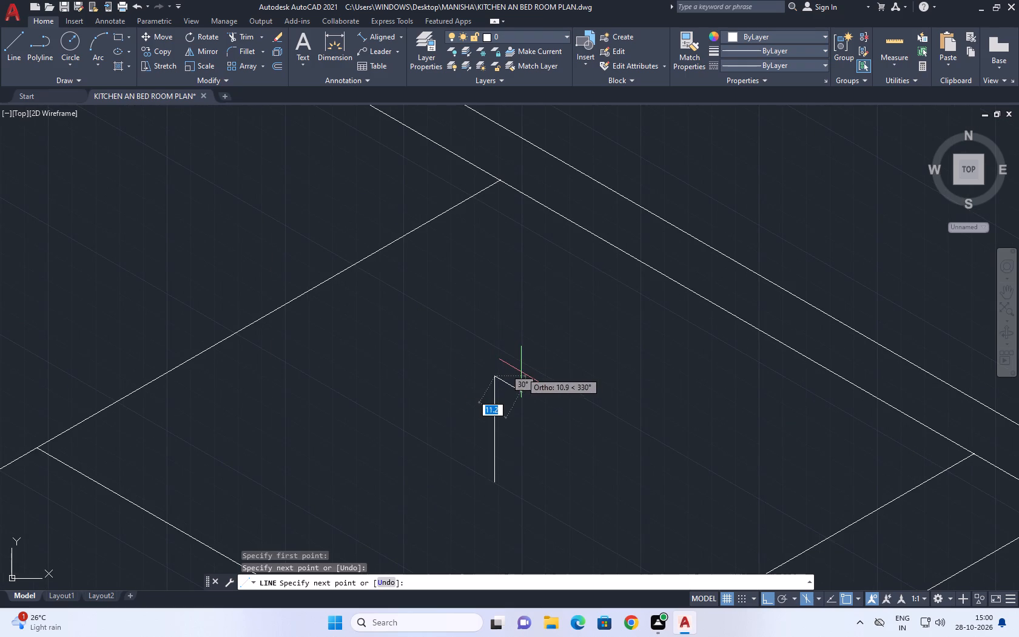
right_click(521, 372)
left_click(560, 389)
Copy the short vertical line along the 30° axis towards the overhead panel, using the top isoplane.
left_click(533, 381)
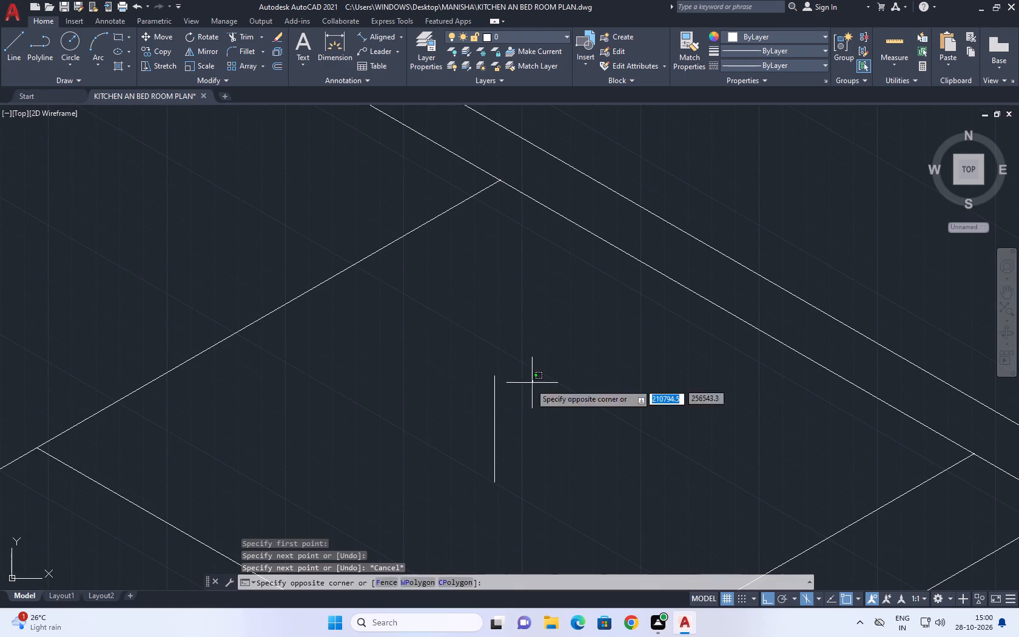
left_click(442, 421)
left_click(163, 56)
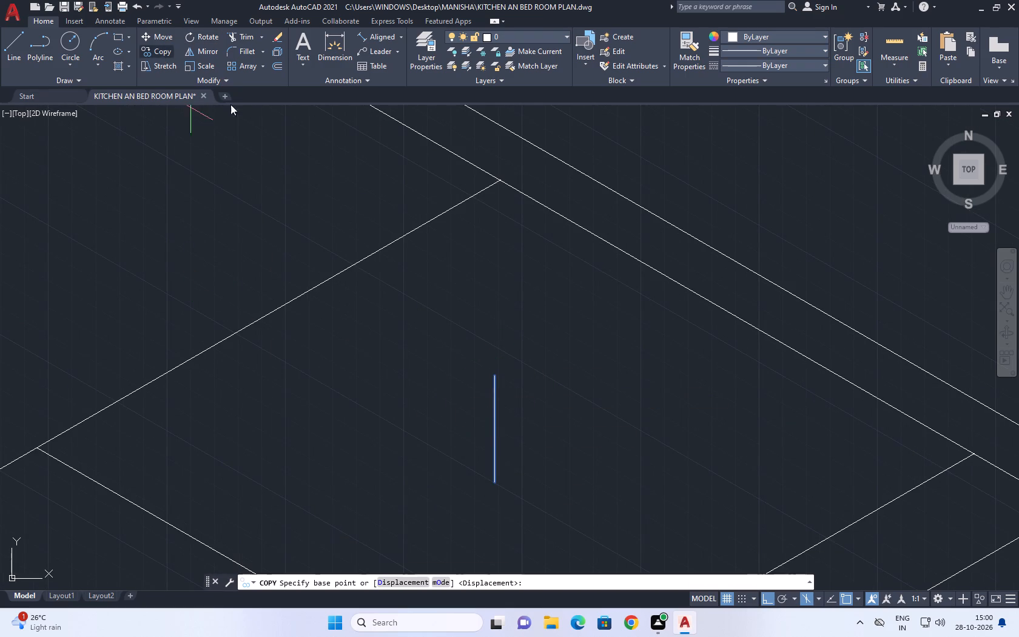
left_click(571, 490)
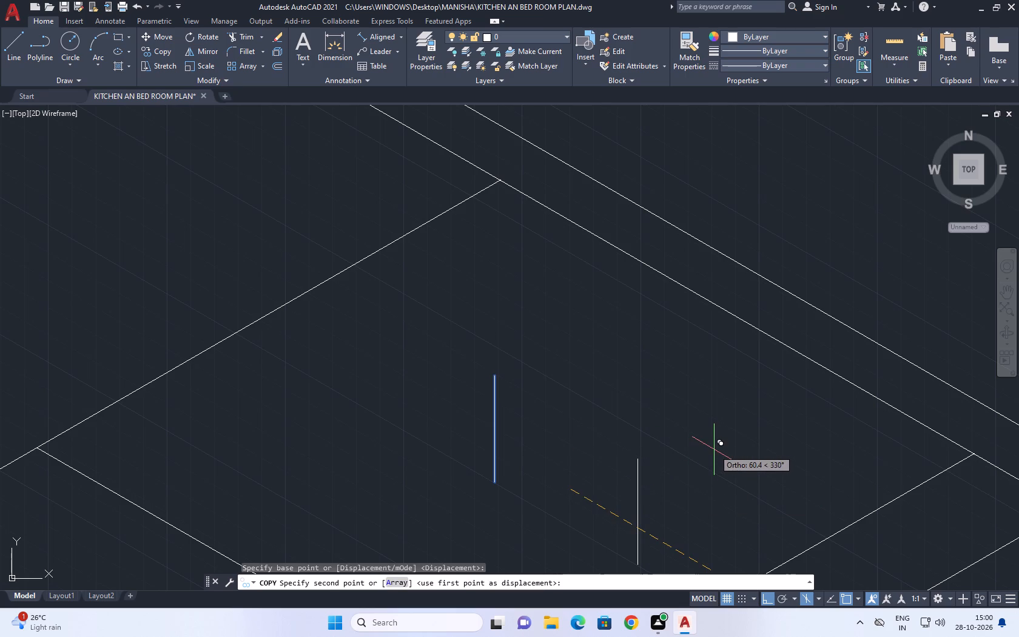
key("F5")
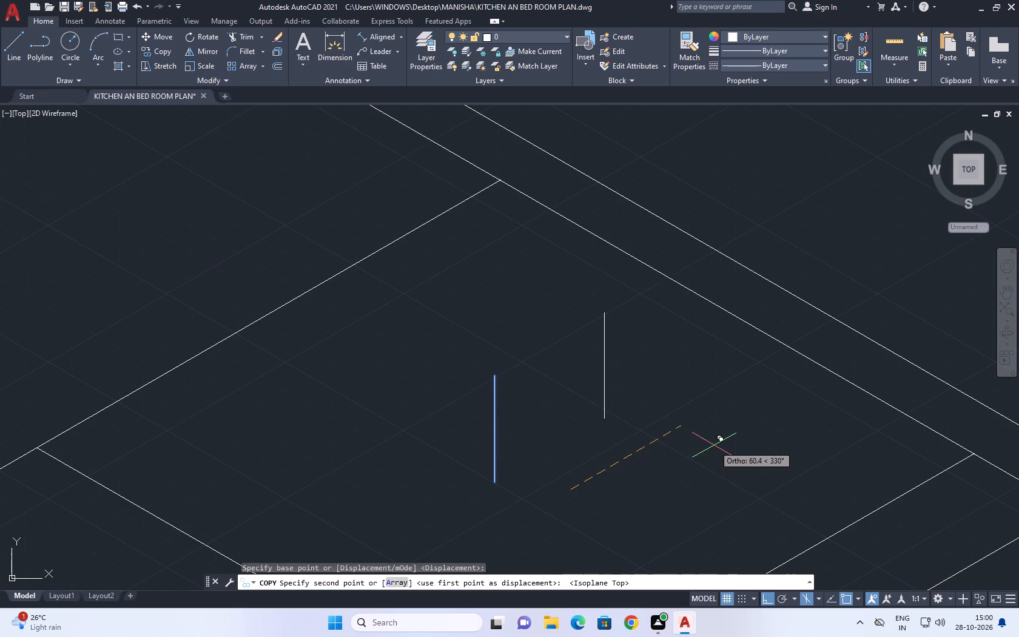
left_click(724, 447)
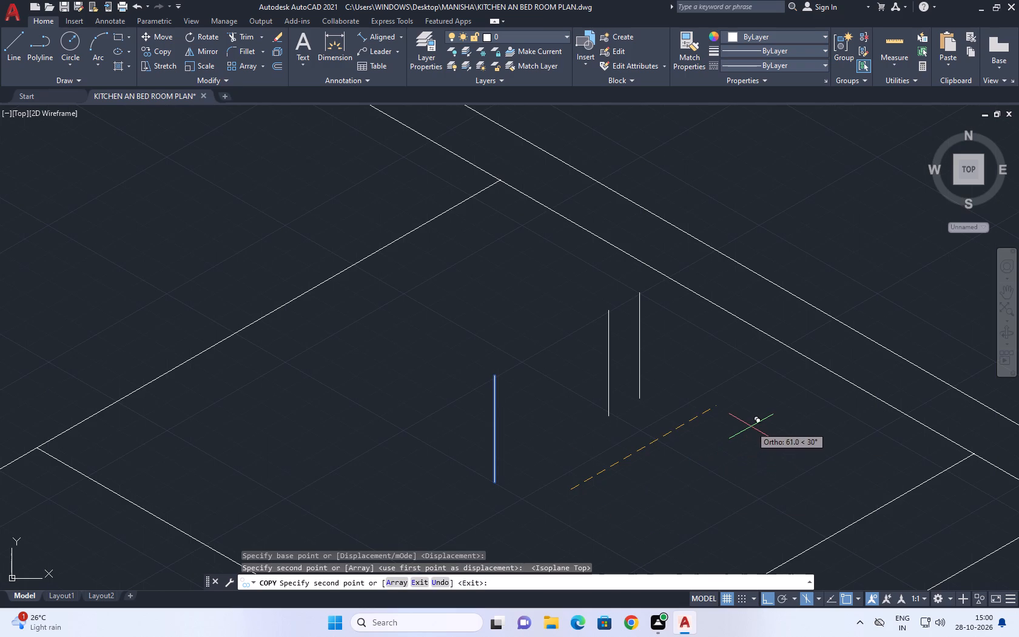
right_click(751, 426)
left_click(793, 451)
scroll(595, 397, "down", 3)
scroll(636, 393, "up", 1)
Move the copied vertical line farther along the 30° axis until its top meets the overhead panel's lower edge.
middle_click_drag(624, 395, 571, 396)
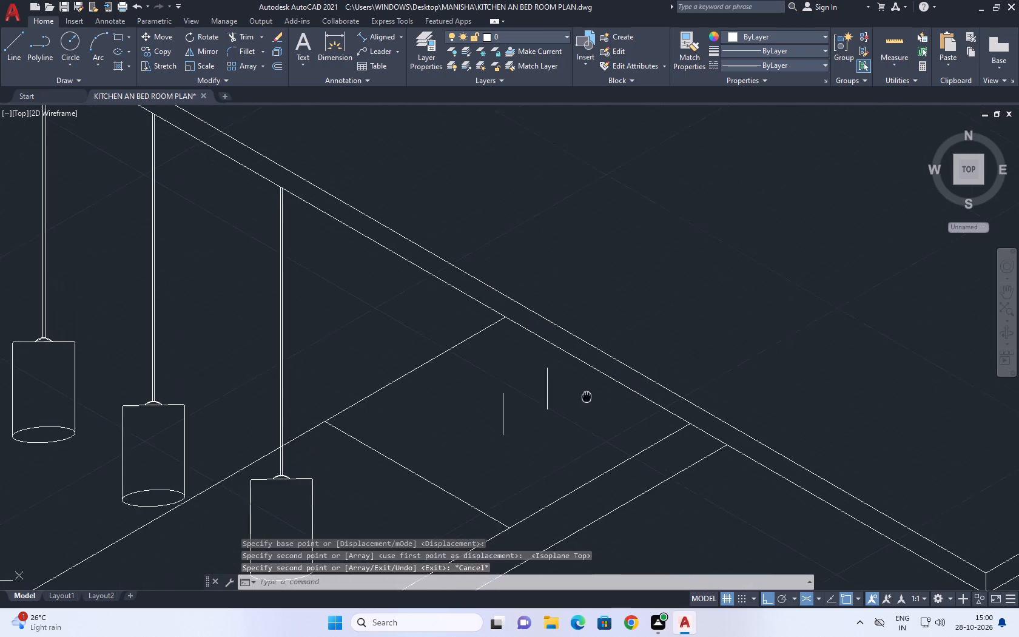
middle_click_drag(571, 396, 531, 384)
scroll(504, 386, "down", 1)
scroll(473, 389, "up", 1)
left_click(526, 392)
left_click(491, 374)
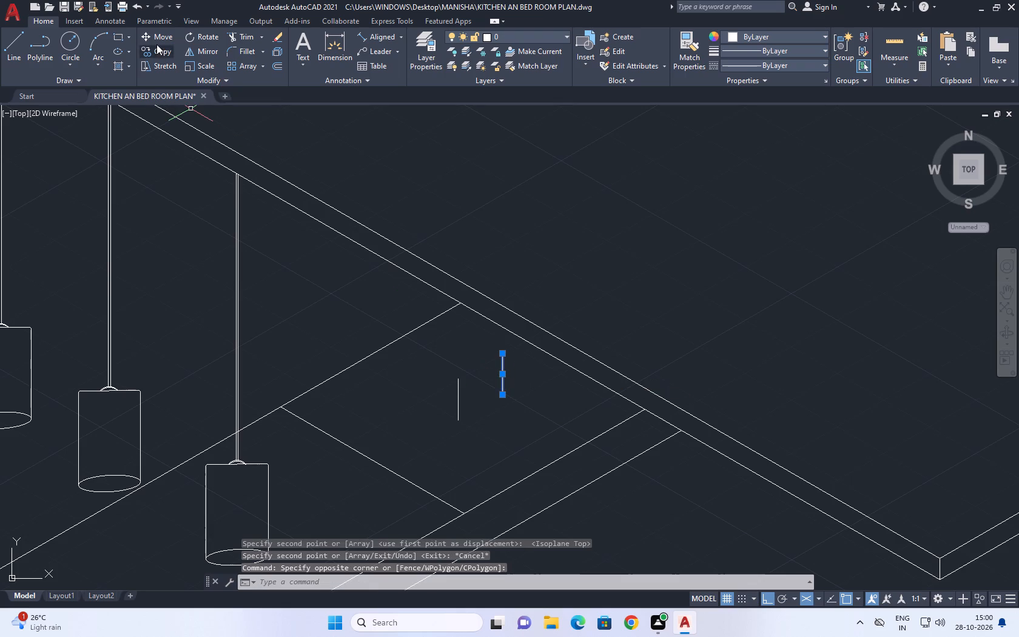
left_click(160, 42)
scroll(469, 382, "up", 3)
left_click(545, 406)
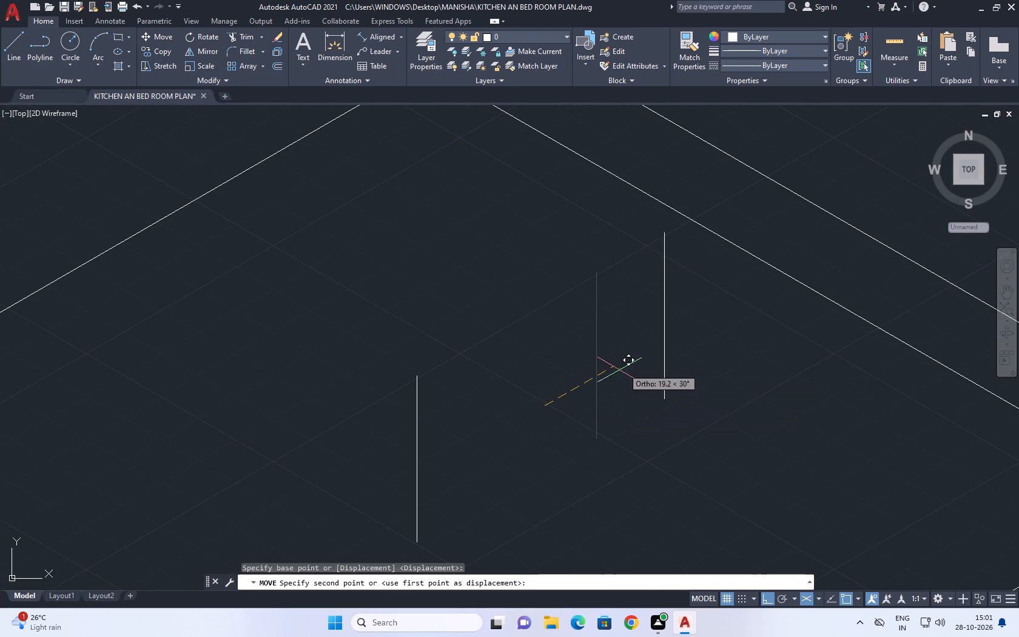
left_click(646, 362)
Draw a 30° line parallel to the worktop's wall-side edge, from near the cross line's wall end past the overhead panel's front edges.
scroll(614, 373, "down", 2)
middle_click_drag(653, 373, 625, 380)
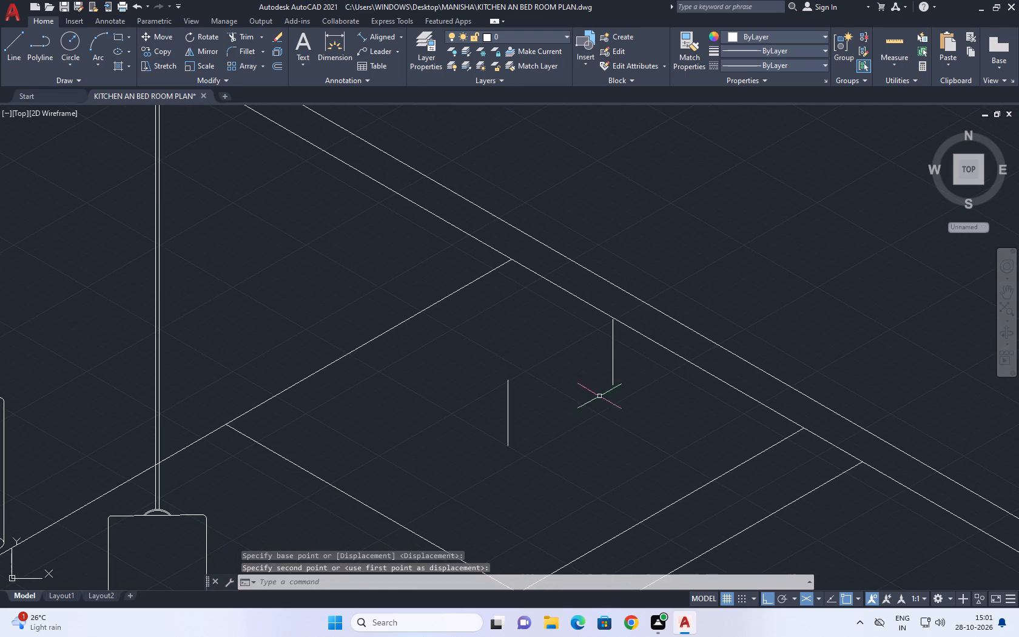
middle_click_drag(577, 365, 561, 396)
scroll(561, 402, "down", 3)
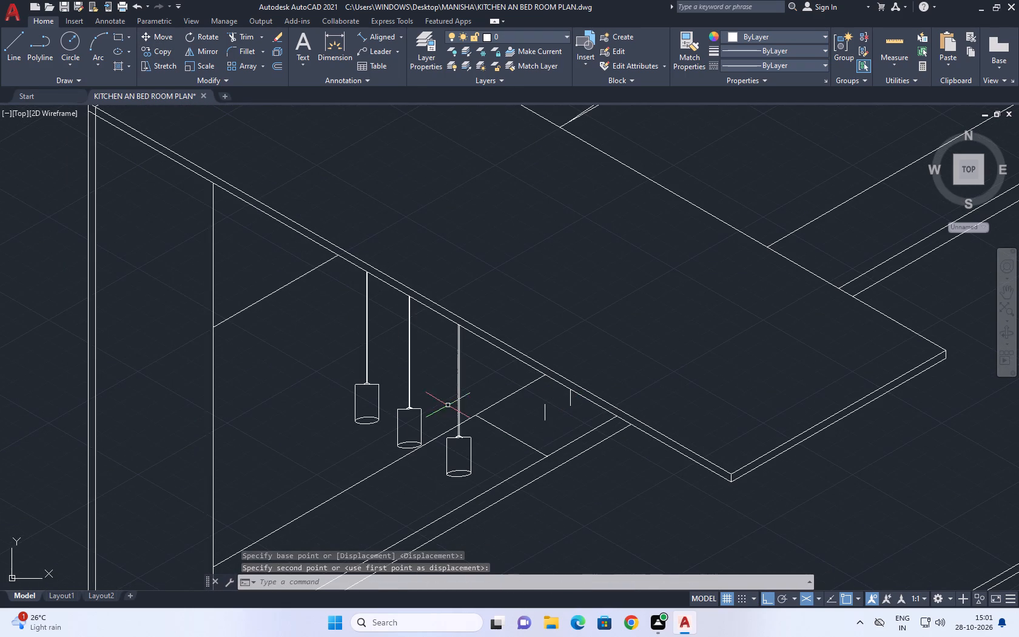
middle_click_drag(351, 303, 347, 313)
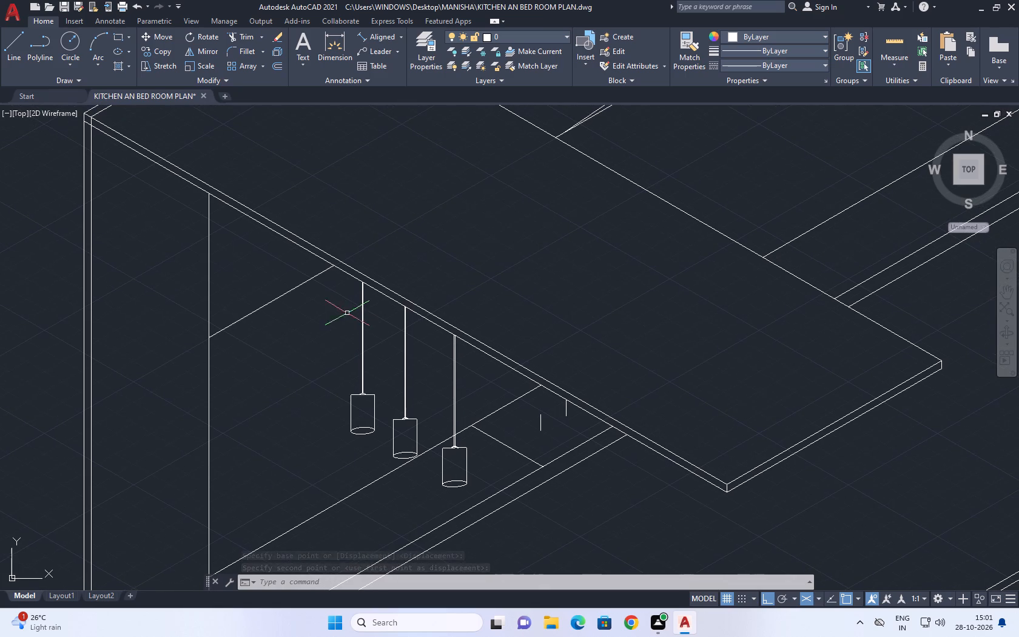
left_click(15, 41)
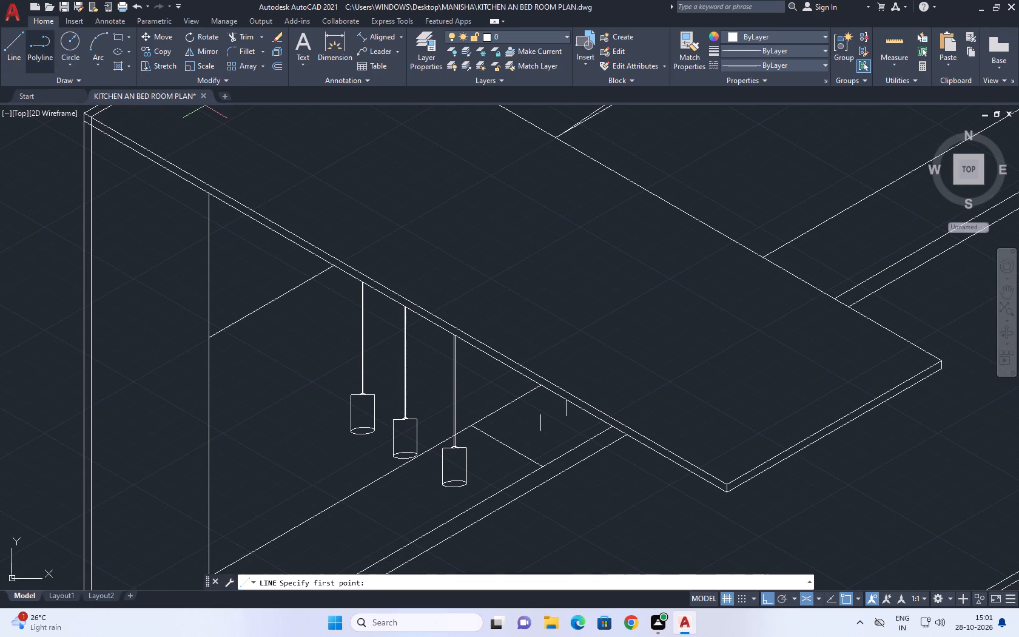
scroll(484, 434, "up", 3)
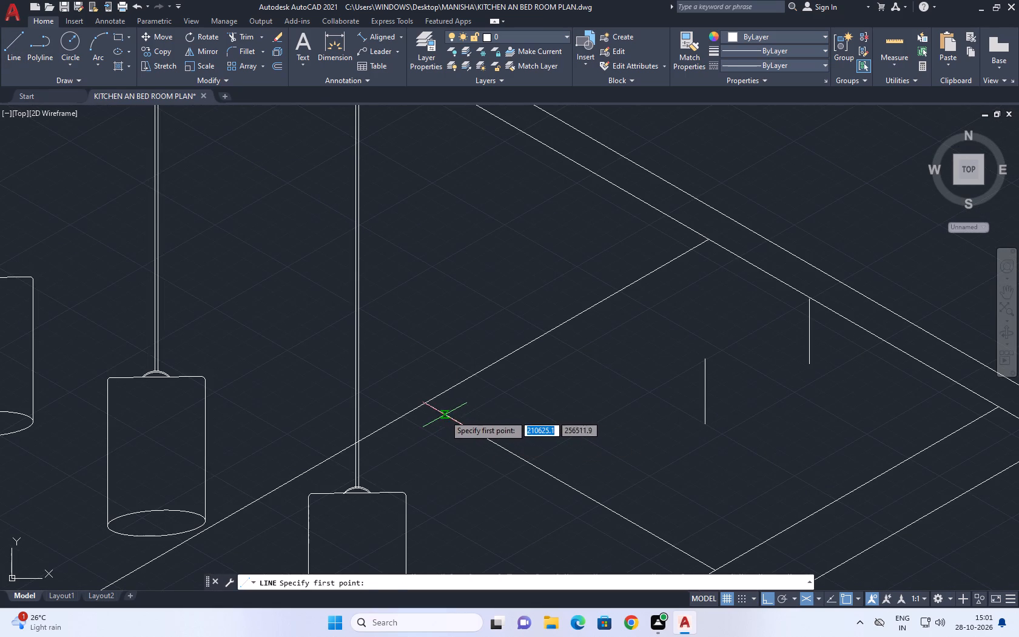
left_click(445, 415)
middle_click_drag(534, 371, 463, 453)
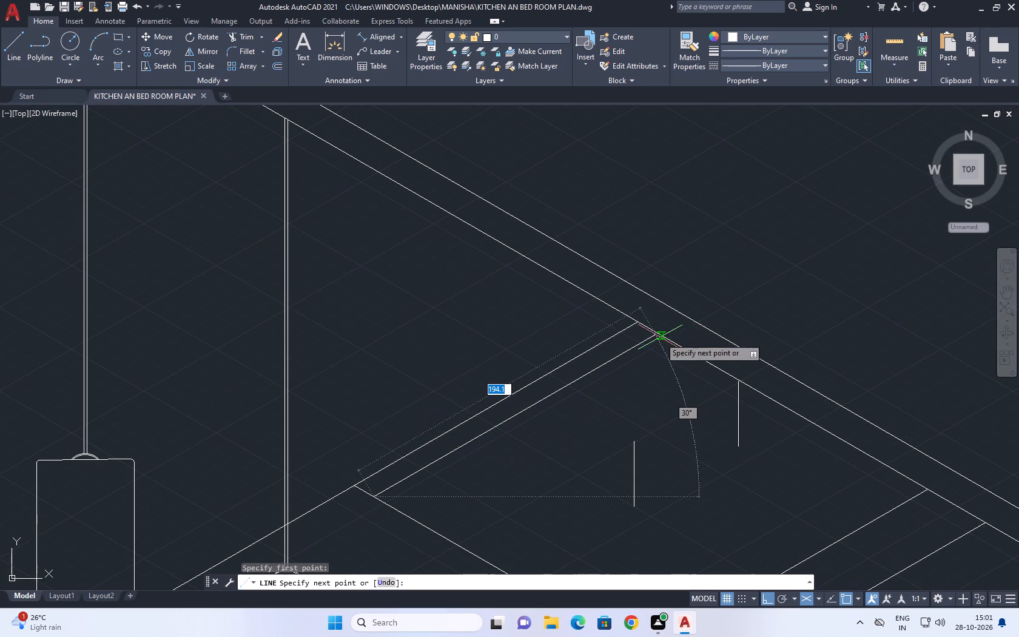
left_click(721, 299)
right_click(745, 309)
left_click(781, 329)
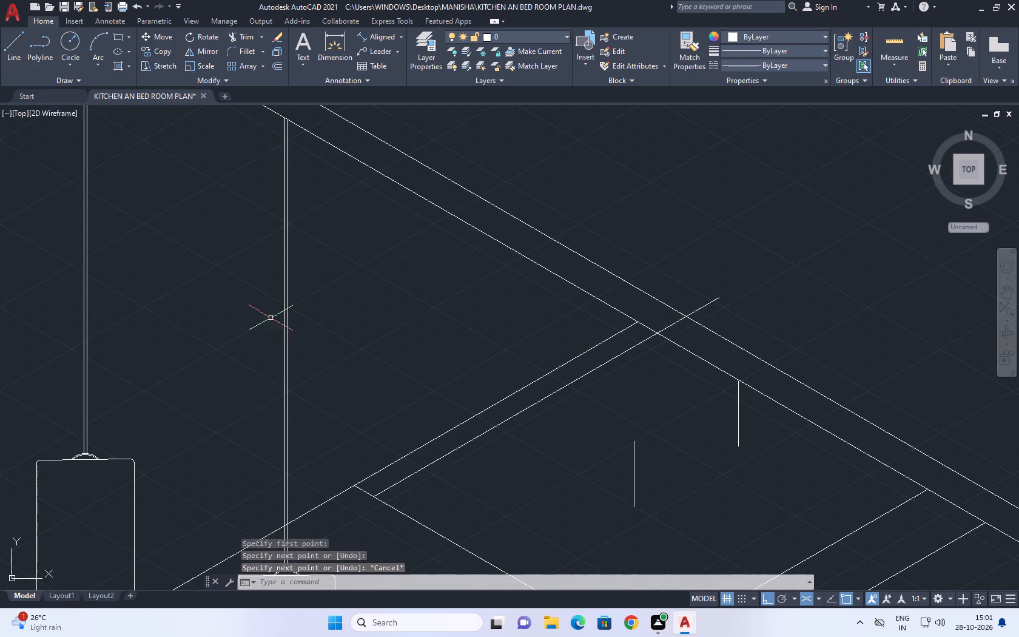
Draw a three-point arc with Ortho off, bulging upward between the tops of the two short vertical lines.
middle_click_drag(477, 342, 402, 352)
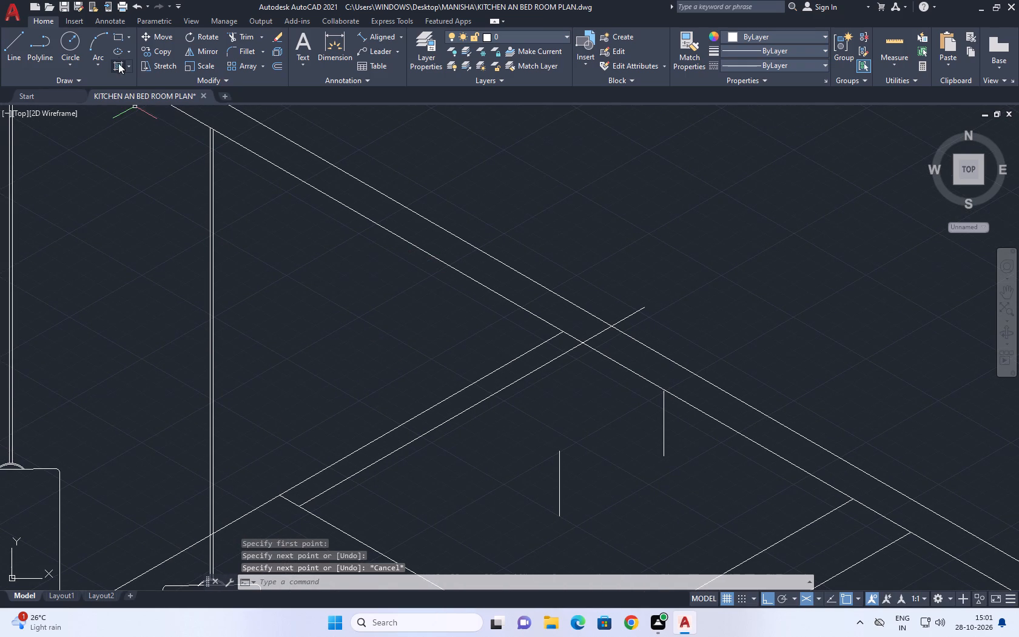
left_click(98, 41)
scroll(587, 446, "up", 2)
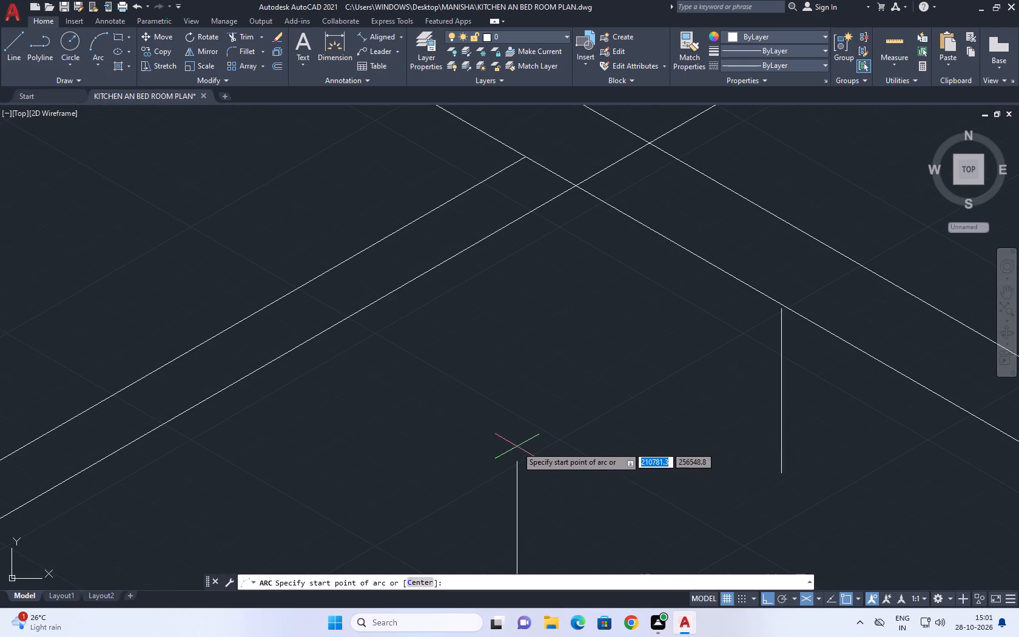
left_click(514, 460)
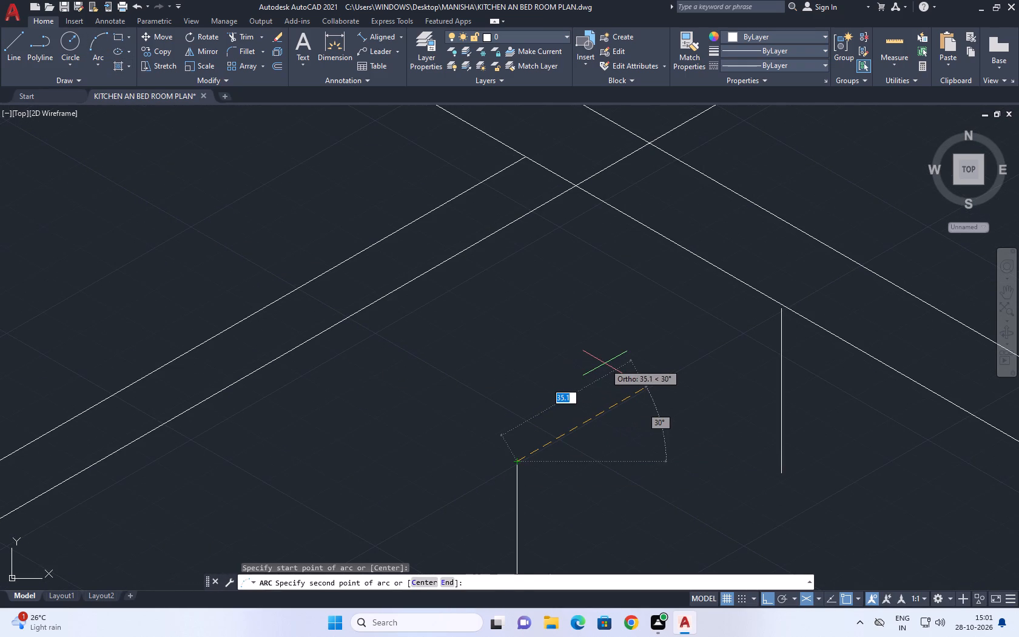
key("F8")
left_click(624, 366)
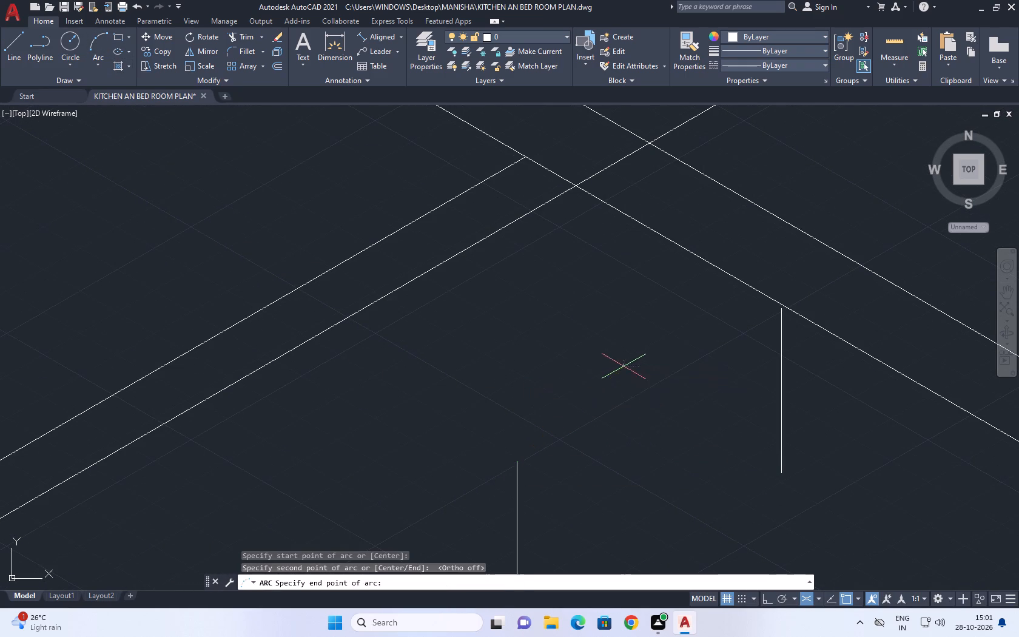
left_click(785, 307)
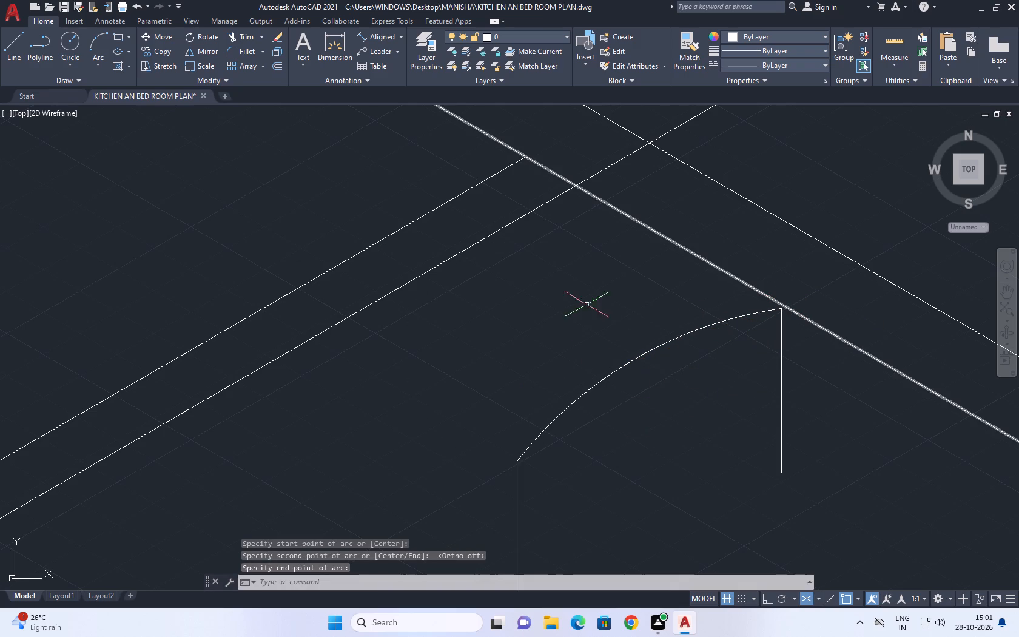
Trim the cross line's stub beyond the new parallel line and the parts of that line across and past the overhead panel's edge.
middle_click_drag(583, 221, 645, 332)
scroll(648, 336, "down", 3)
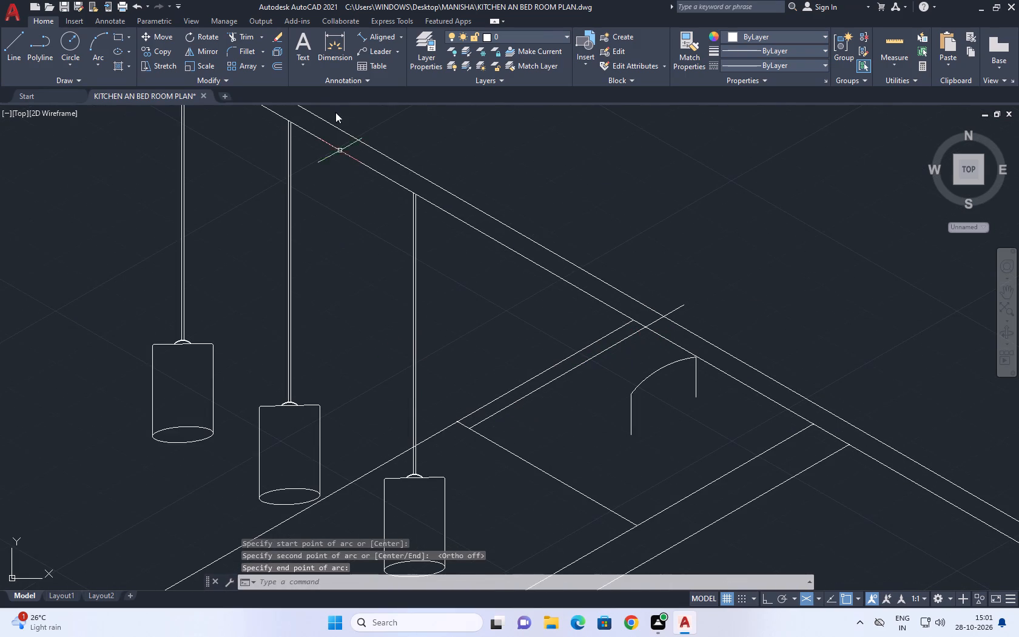
left_click(245, 37)
scroll(466, 437, "up", 2)
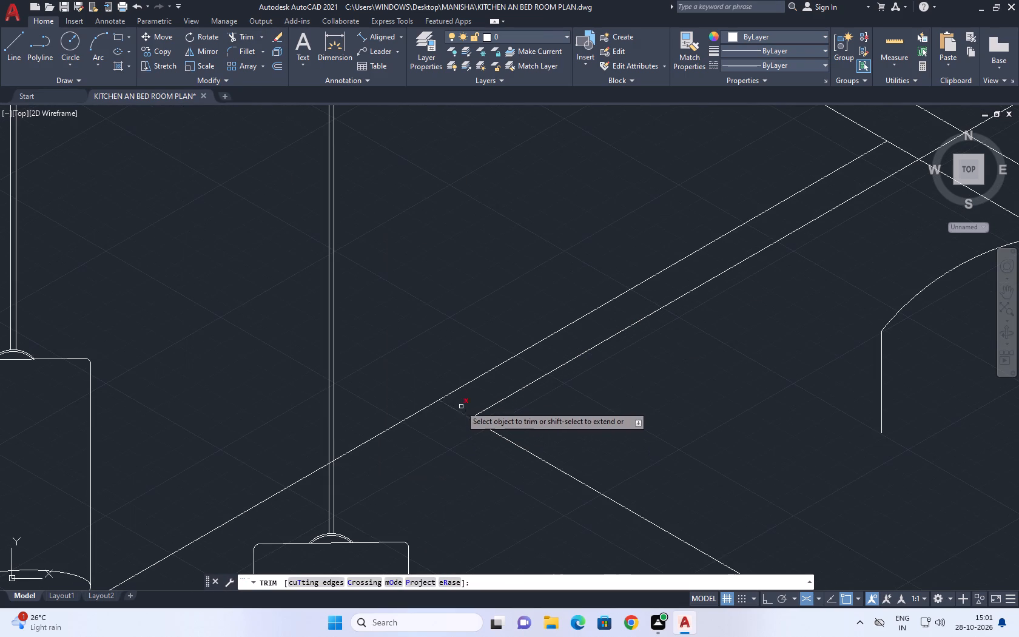
left_click(460, 405)
left_click(452, 417)
scroll(469, 417, "down", 4)
scroll(600, 352, "up", 1)
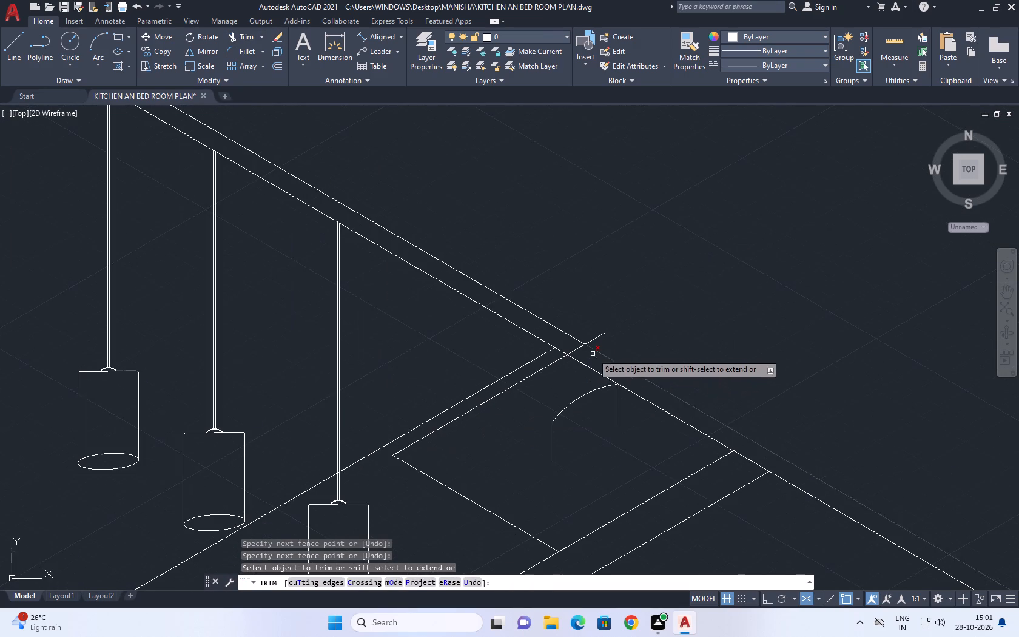
left_click(577, 350)
left_click(587, 335)
left_click(597, 338)
right_click(613, 331)
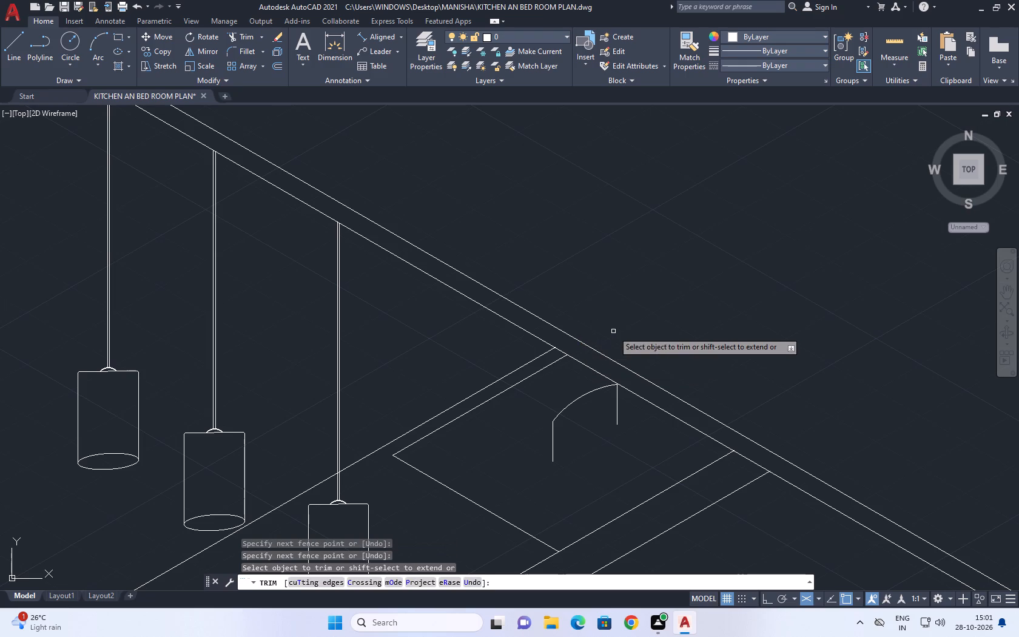
left_click(638, 353)
Stretch both ends of the arc slightly past the tops of the two short vertical lines.
scroll(702, 362, "down", 1)
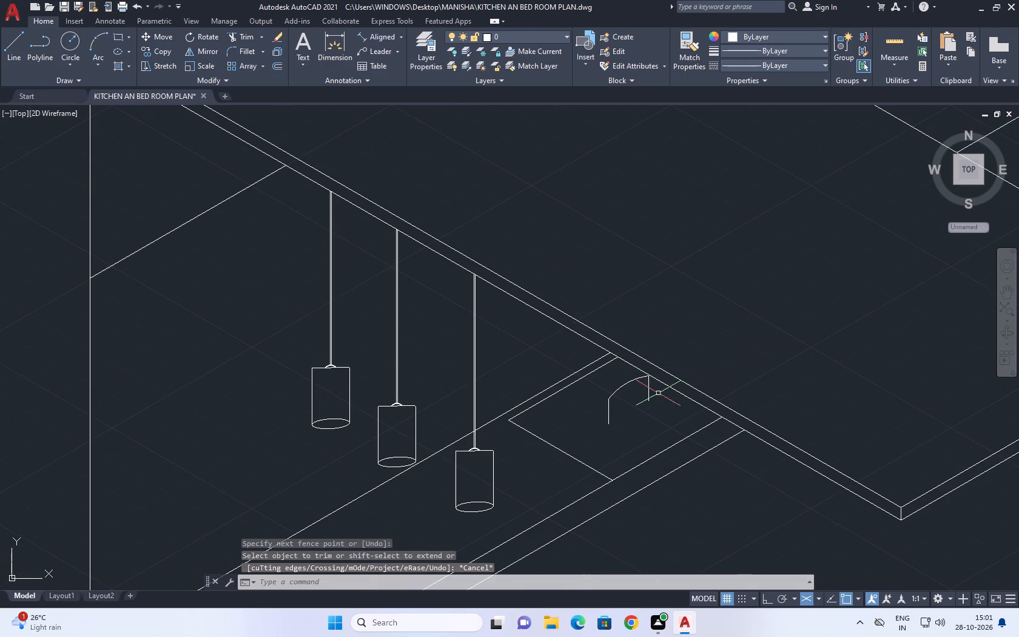
middle_click_drag(654, 400, 634, 423)
scroll(608, 435, "up", 2)
scroll(554, 417, "up", 2)
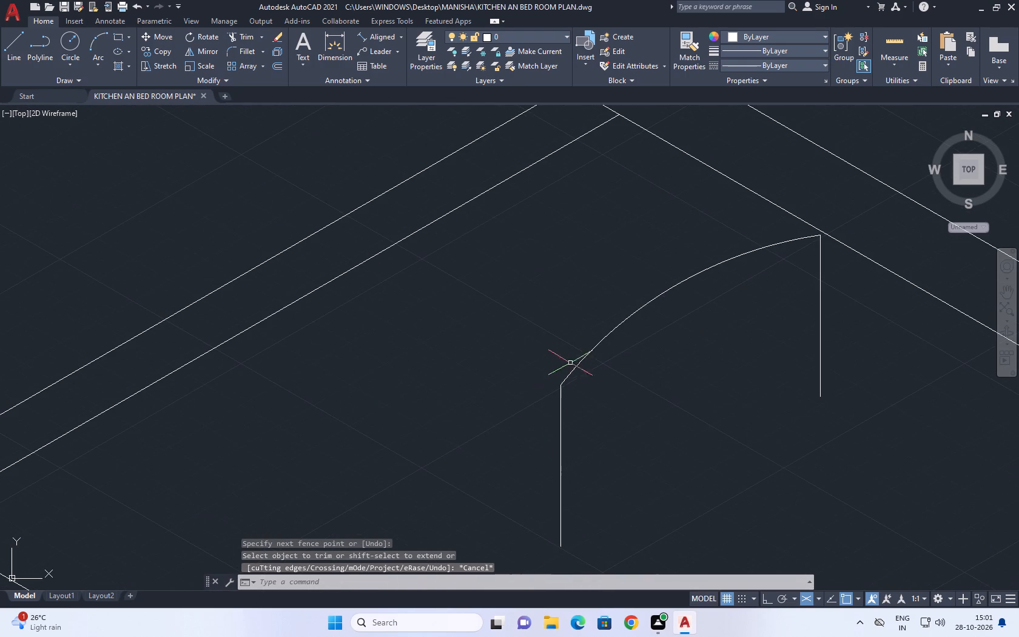
left_click(574, 358)
left_click(570, 377)
scroll(562, 385, "up", 1)
left_click(559, 386)
left_click(535, 413)
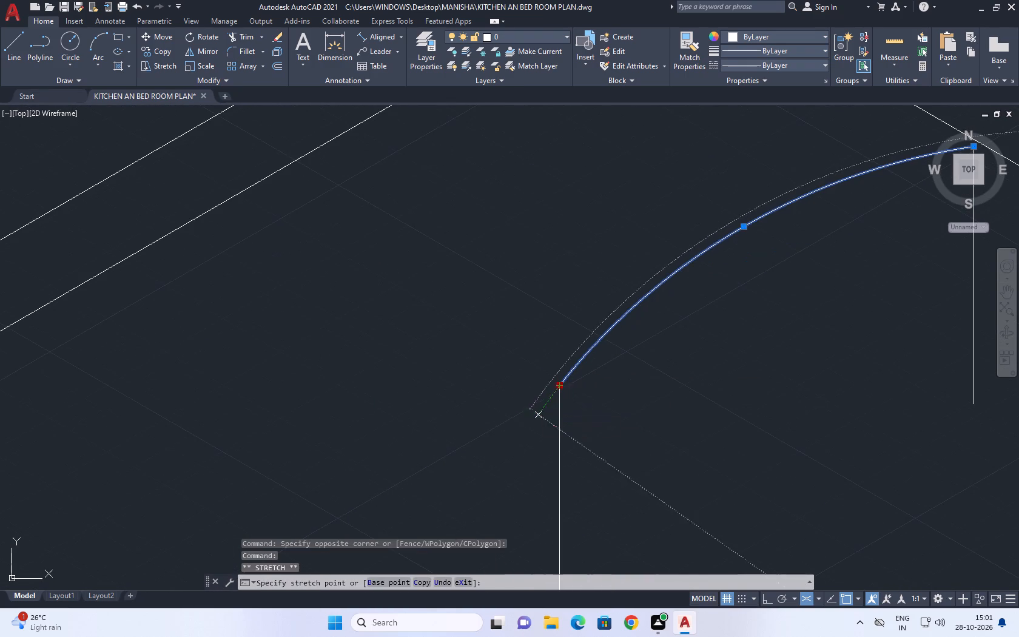
scroll(546, 405, "down", 2)
scroll(733, 292, "up", 5)
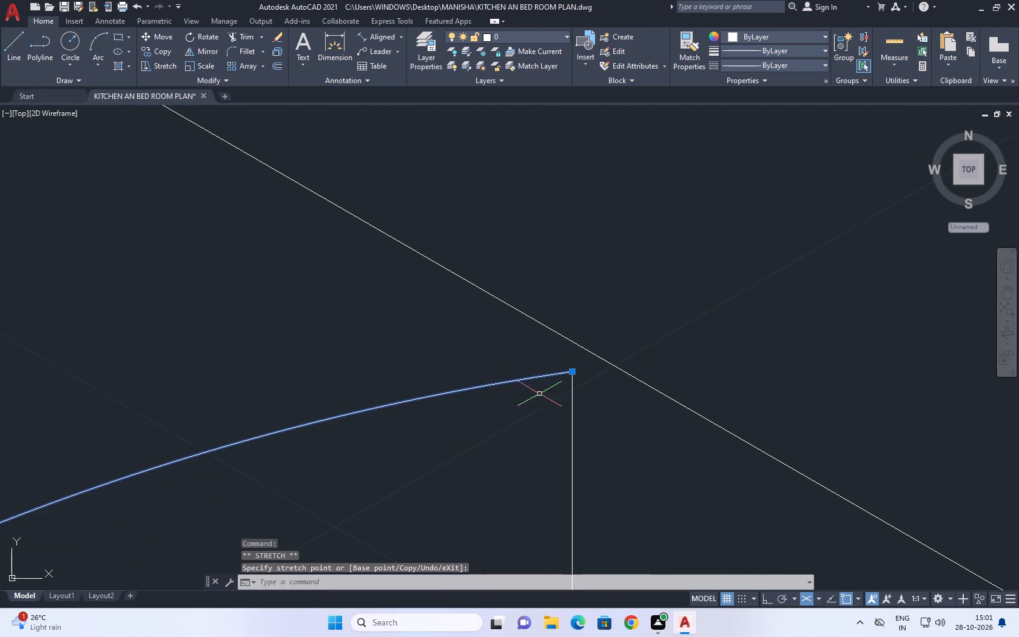
scroll(568, 382, "up", 3)
left_click(574, 345)
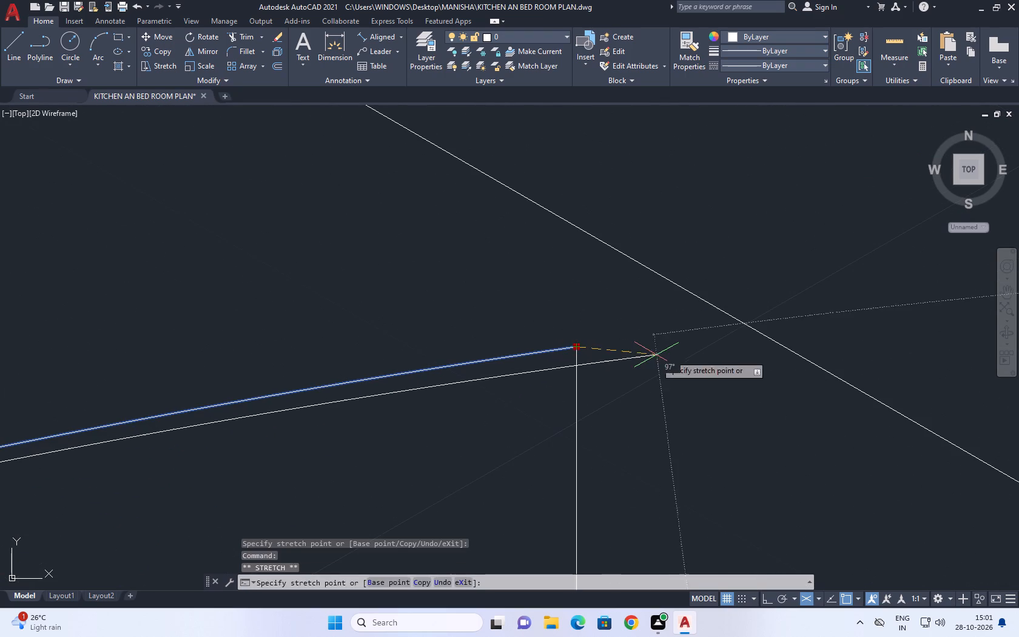
left_click(657, 355)
scroll(642, 335, "down", 5)
scroll(696, 328, "up", 1)
middle_click_drag(701, 341, 687, 394)
scroll(687, 394, "down", 4)
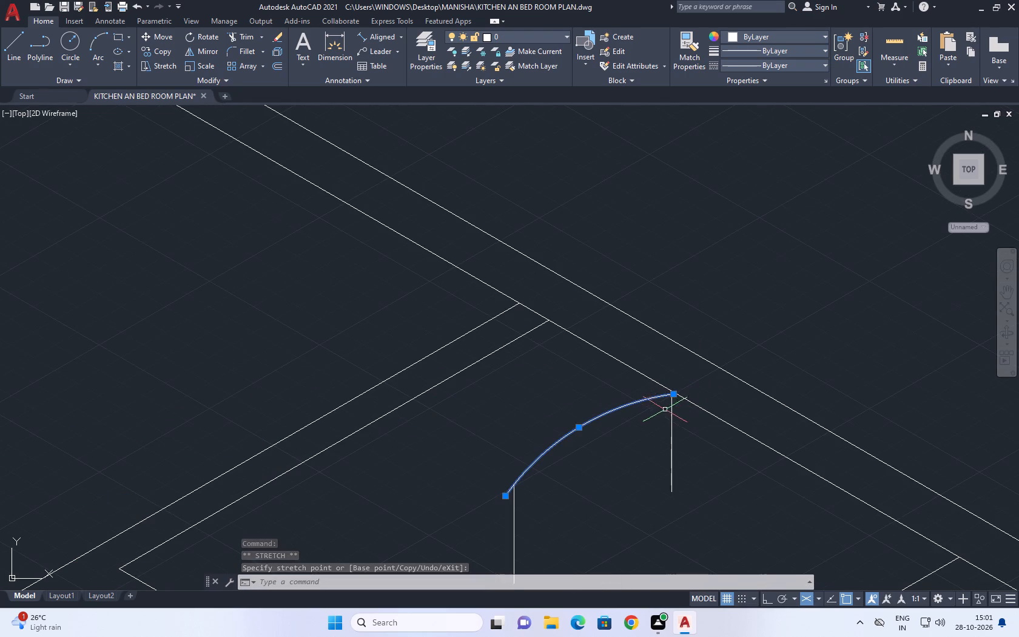
scroll(673, 402, "up", 6)
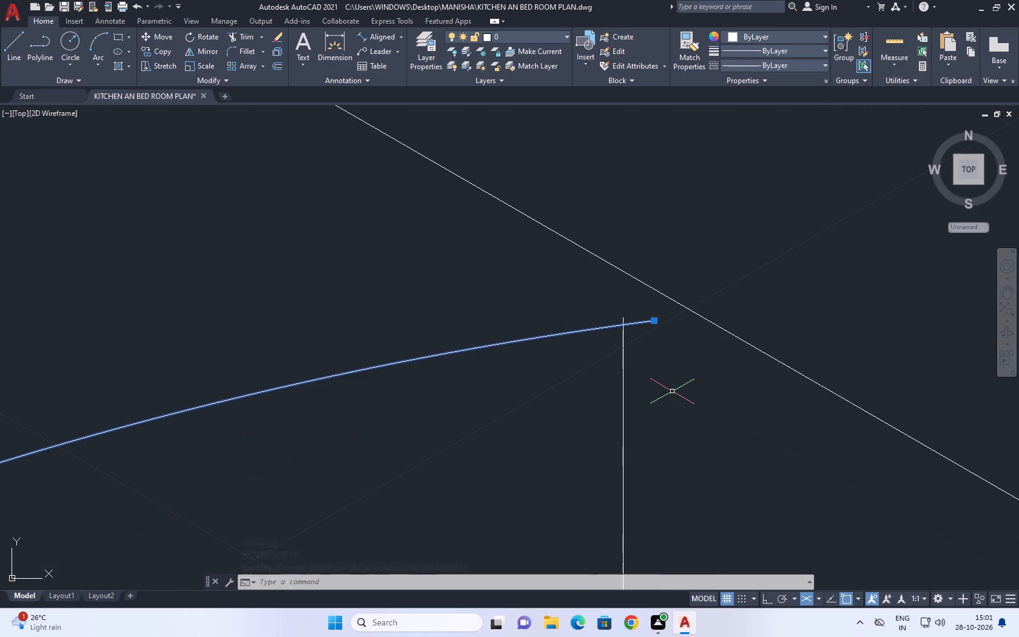
right_click(672, 391)
left_click(725, 299)
Move the vertical line beside the overhead panel slightly down so its top meets the arc.
left_click(642, 374)
left_click(616, 380)
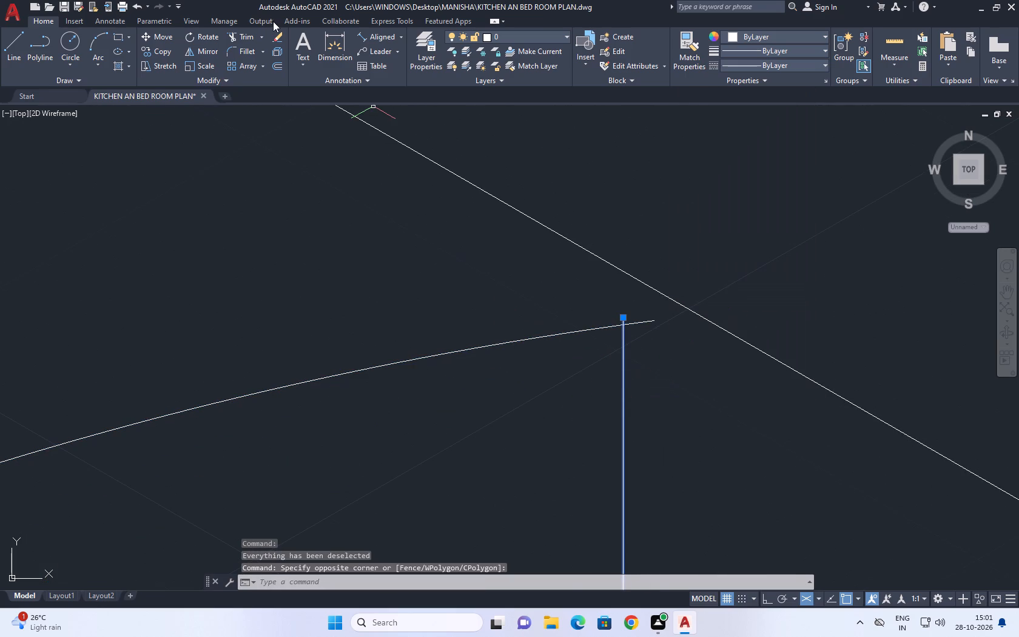
left_click(161, 37)
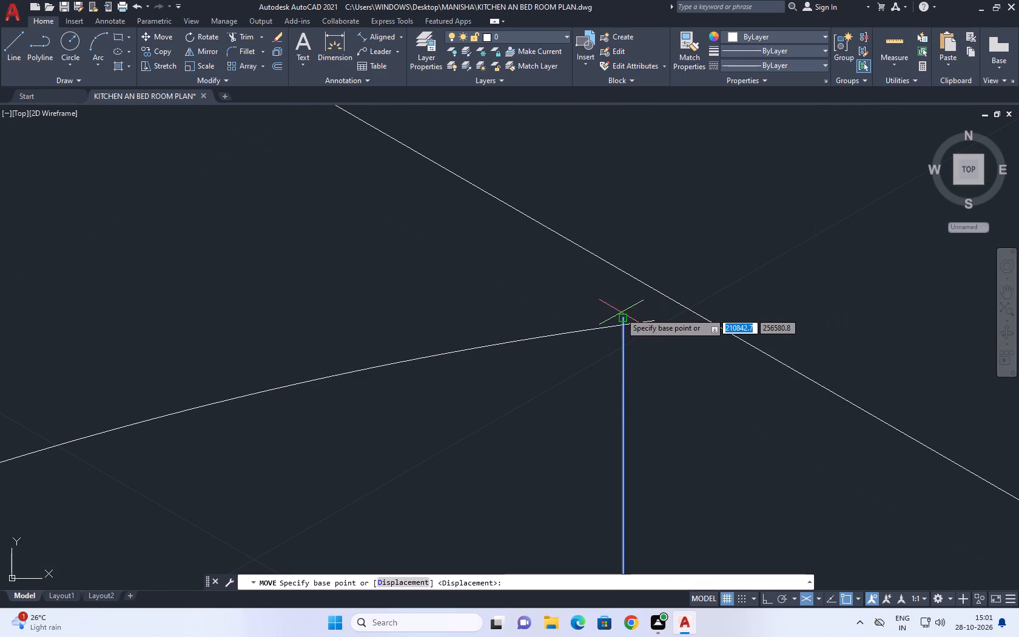
scroll(620, 312, "up", 2)
left_click(624, 323)
left_click(625, 344)
scroll(651, 332, "down", 10)
middle_click_drag(626, 385, 588, 382)
scroll(572, 332, "up", 1)
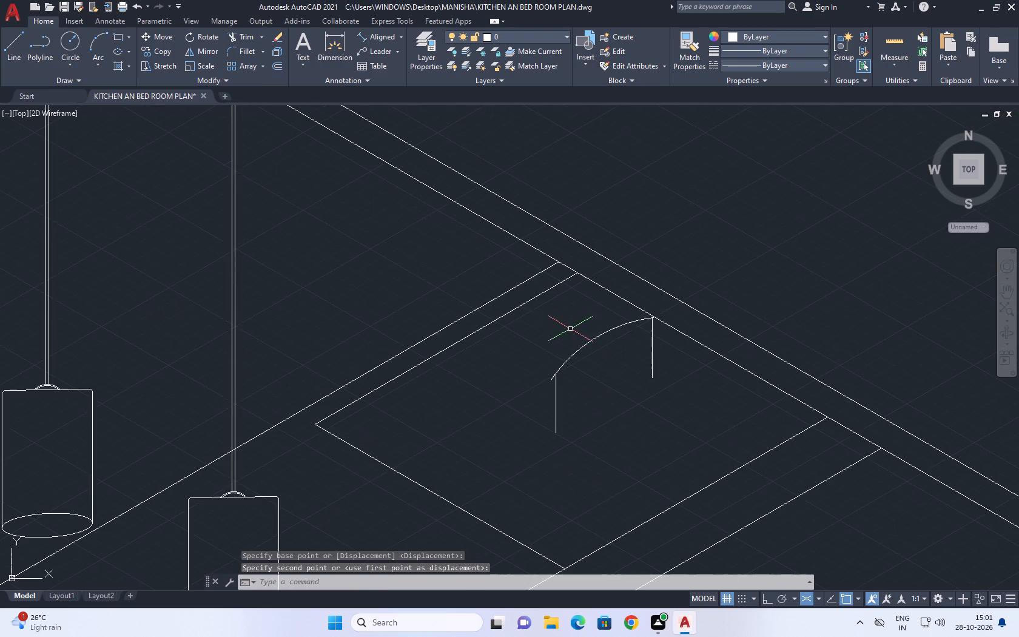
Draw a flatter three-point arc beneath the first one, from its lower end to the top of the panel-side vertical line.
middle_click_drag(634, 357, 526, 347)
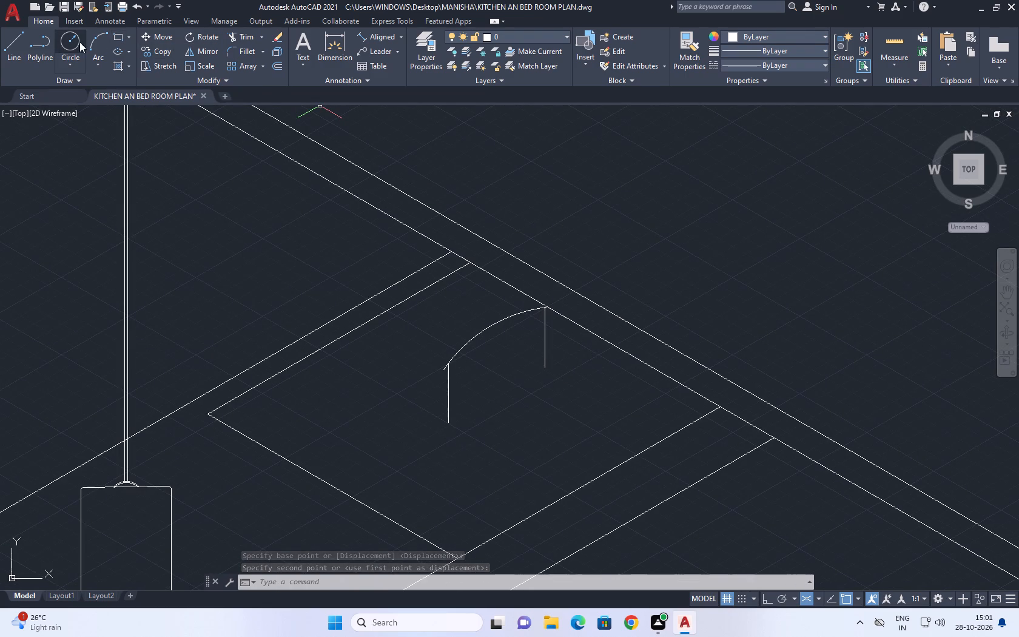
left_click(99, 44)
scroll(458, 367, "up", 1)
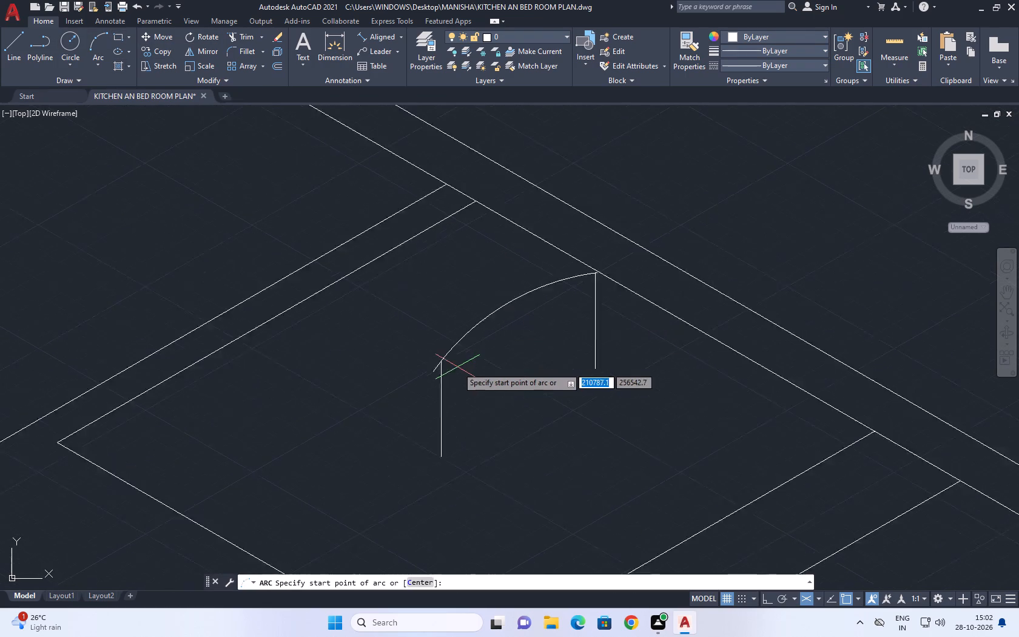
scroll(457, 367, "up", 2)
left_click(405, 385)
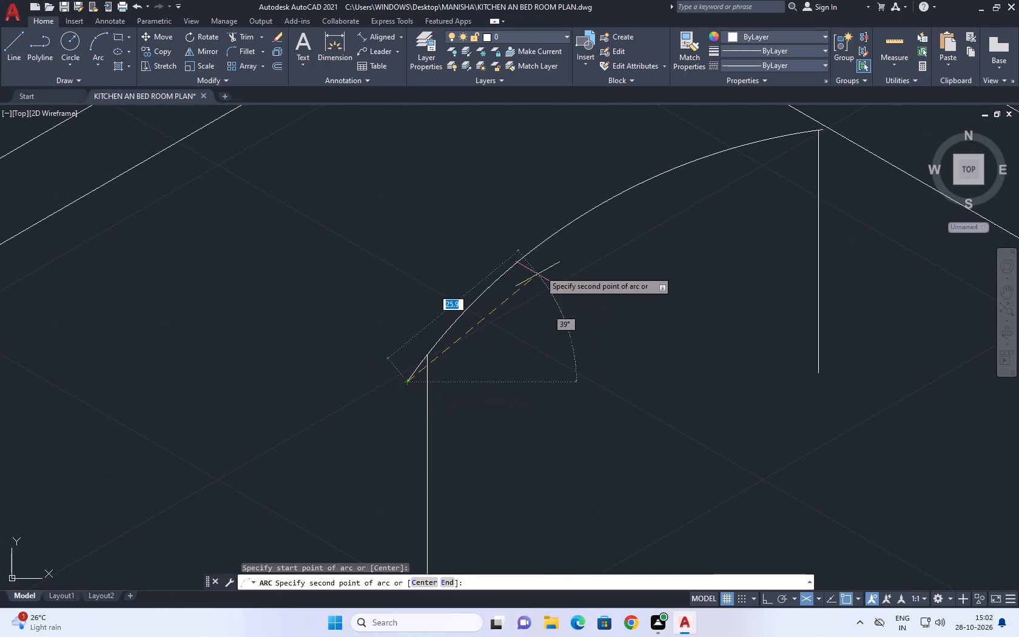
middle_click_drag(541, 305, 446, 391)
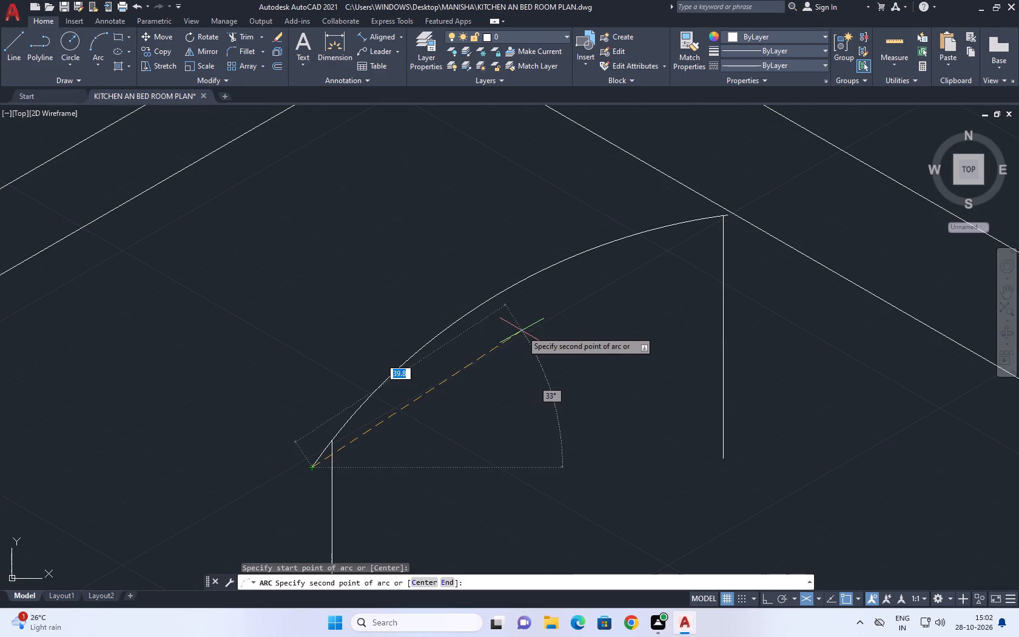
left_click(522, 331)
middle_click_drag(606, 315, 551, 400)
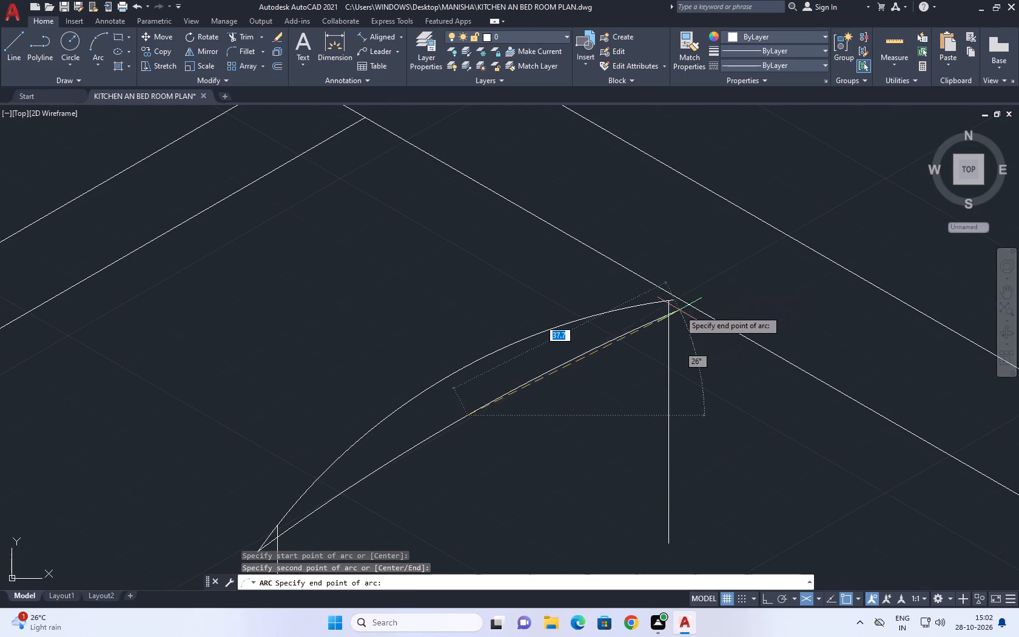
scroll(668, 300, "up", 2)
left_click(665, 302)
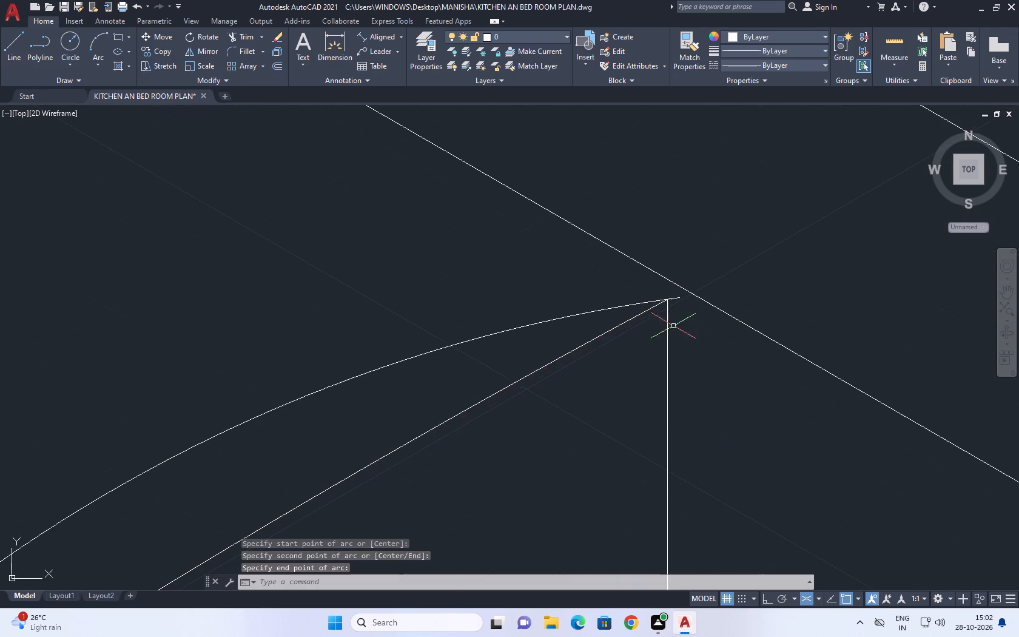
Stretch the flatter arc's lower end to the top of the other short vertical line.
scroll(673, 334, "down", 5)
scroll(590, 385, "up", 4)
left_click(573, 401)
left_click(571, 381)
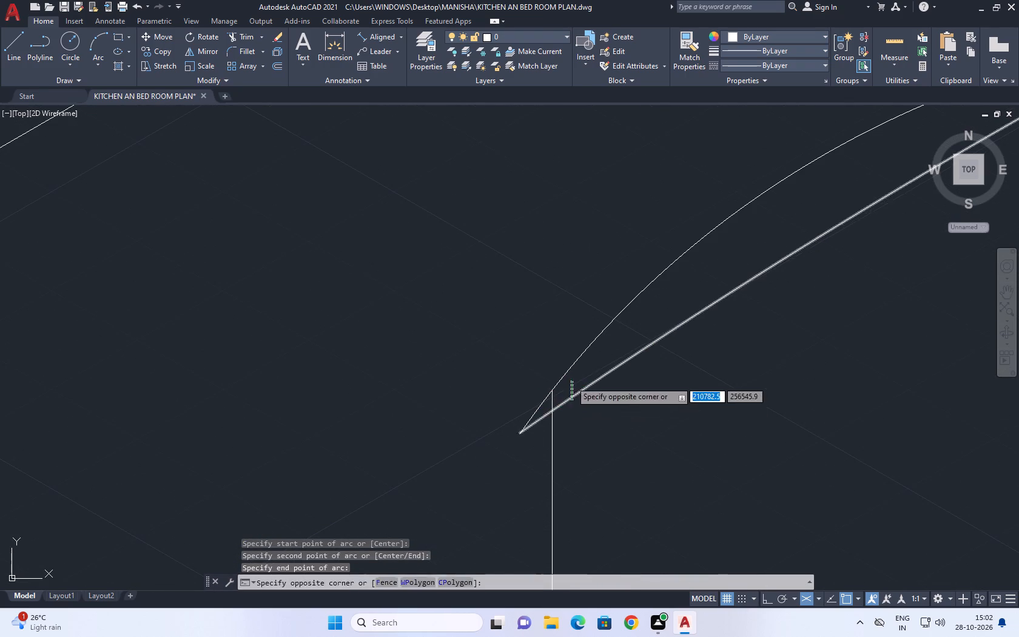
scroll(524, 431, "up", 1)
left_click(514, 436)
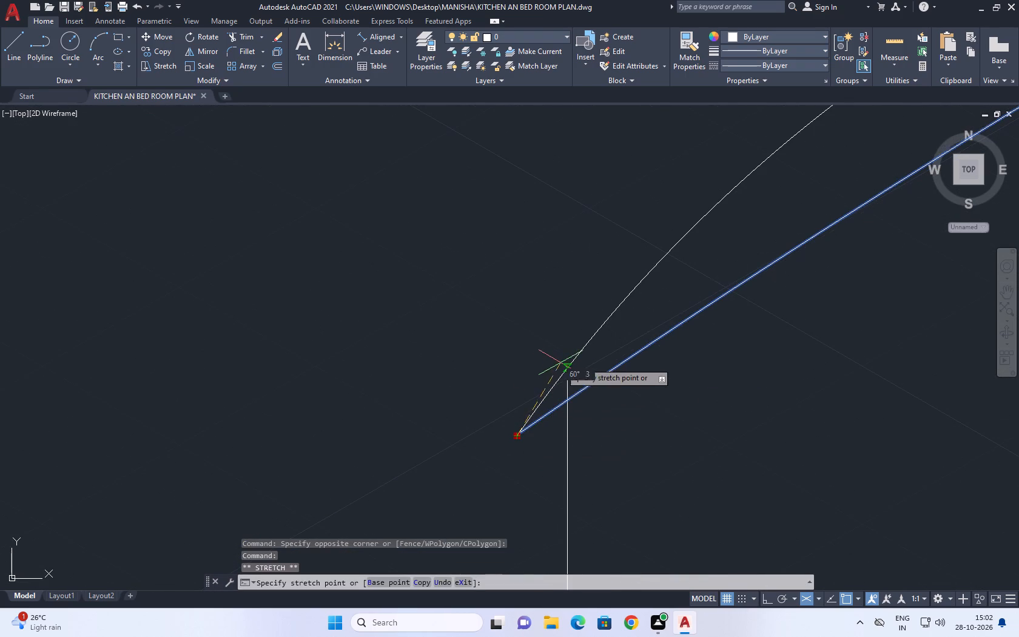
left_click(569, 368)
scroll(611, 406, "down", 4)
middle_click_drag(664, 380, 591, 392)
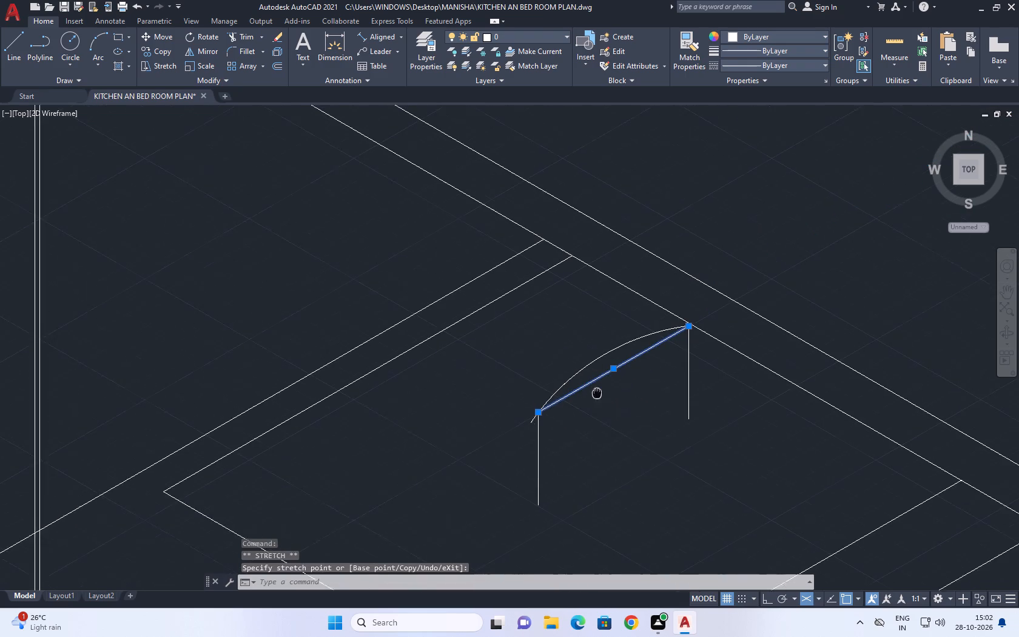
middle_click_drag(591, 392, 573, 391)
right_click(687, 204)
left_click(733, 411)
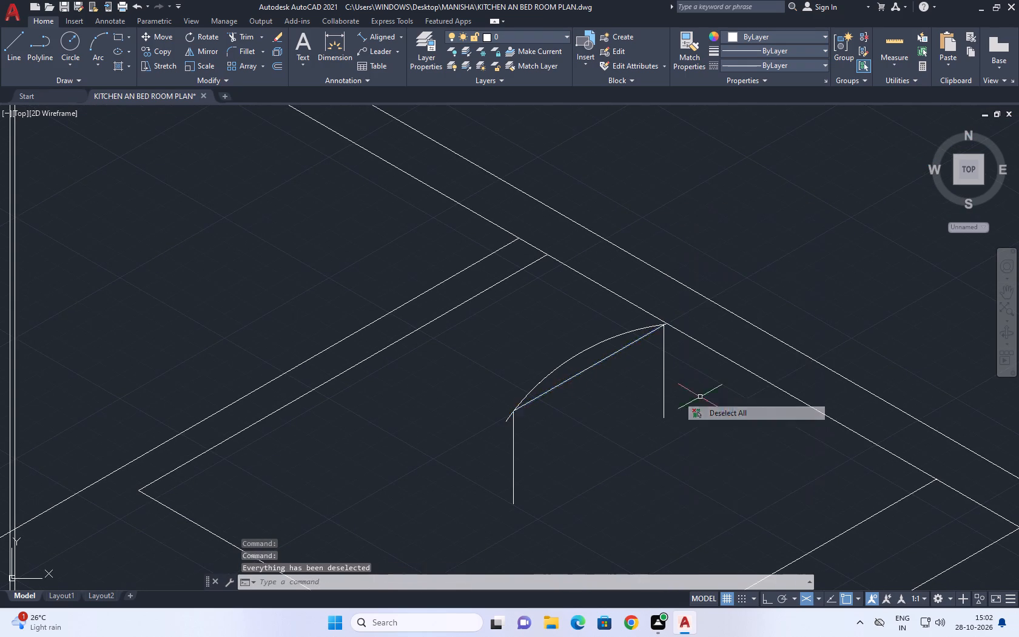
Draw a line joining the bottom ends of the two short vertical lines below the arcs.
scroll(648, 354, "down", 3)
middle_click_drag(661, 347, 567, 301)
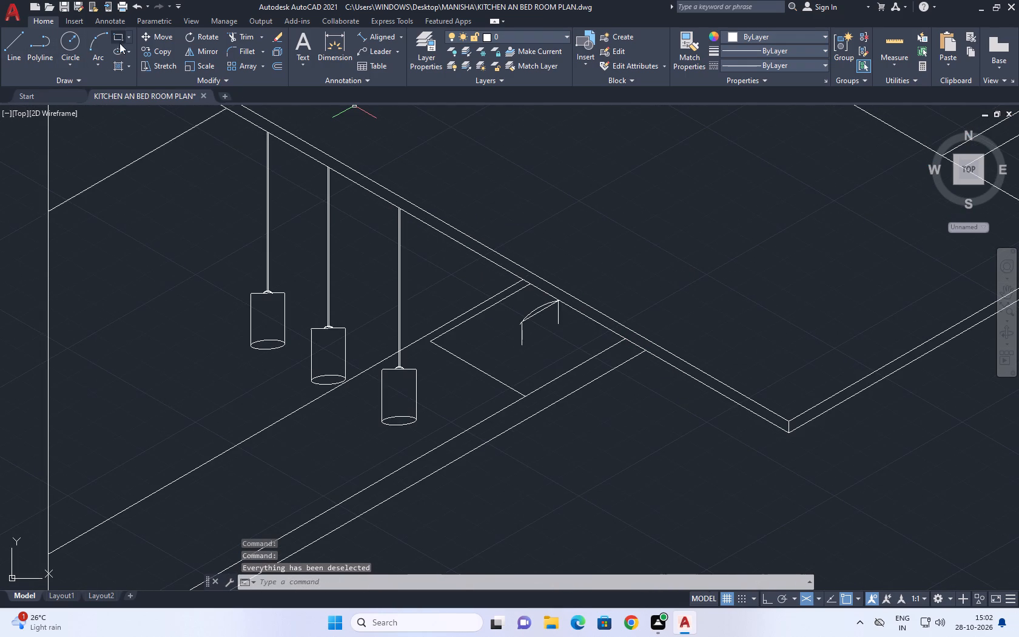
left_click(1, 35)
left_click(13, 47)
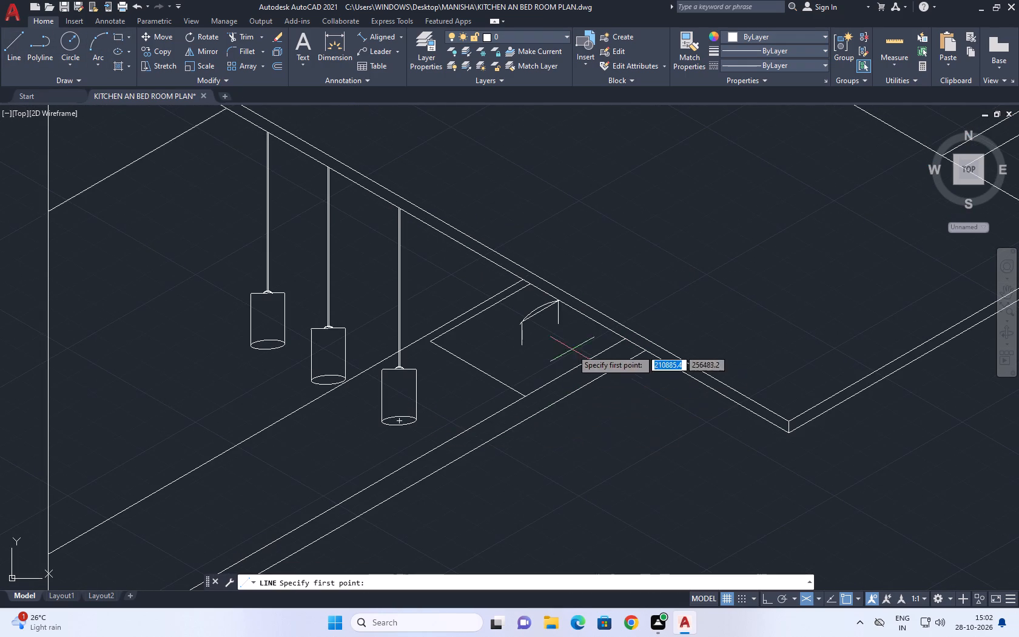
scroll(548, 337, "up", 4)
left_click(396, 366)
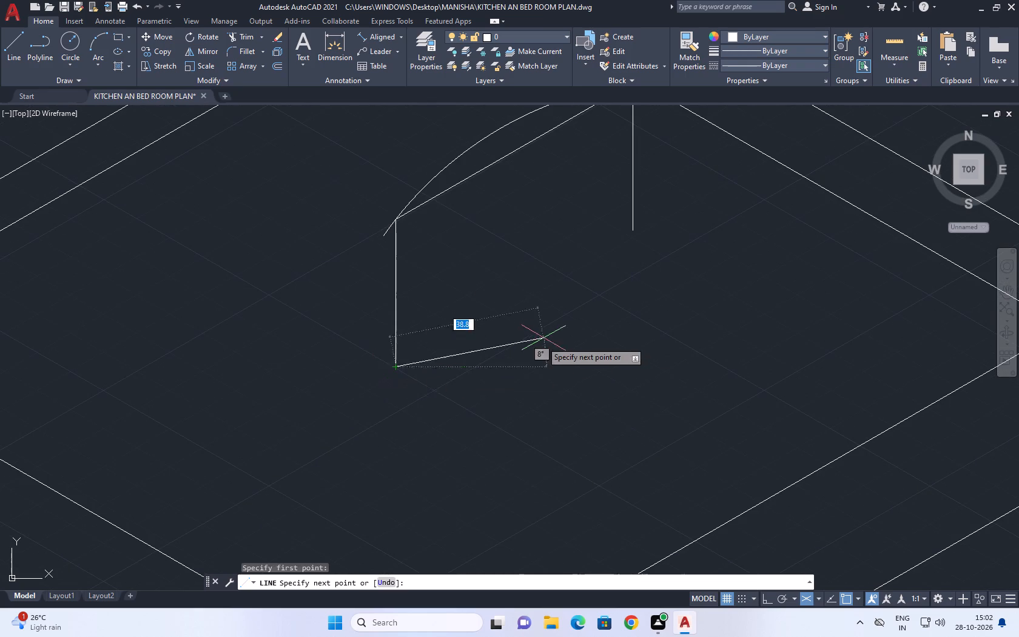
scroll(544, 335, "down", 2)
scroll(584, 294, "up", 1)
left_click(576, 294)
right_click(594, 294)
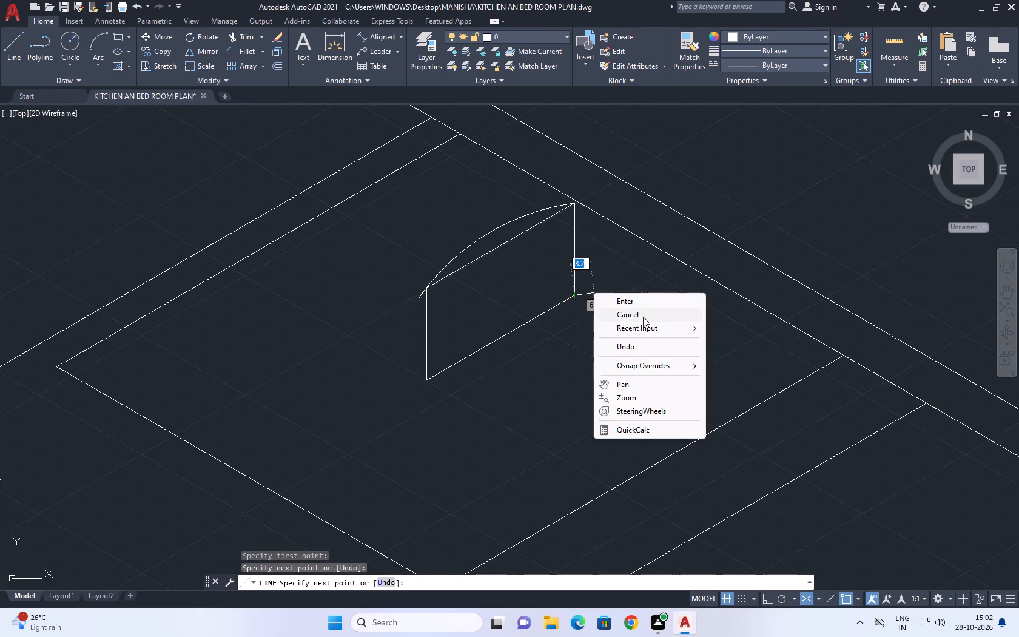
left_click(643, 315)
Review the whole isometric kitchen and examine the wall corner where it meets the worktop.
scroll(568, 327, "down", 1)
middle_click_drag(568, 344, 481, 336)
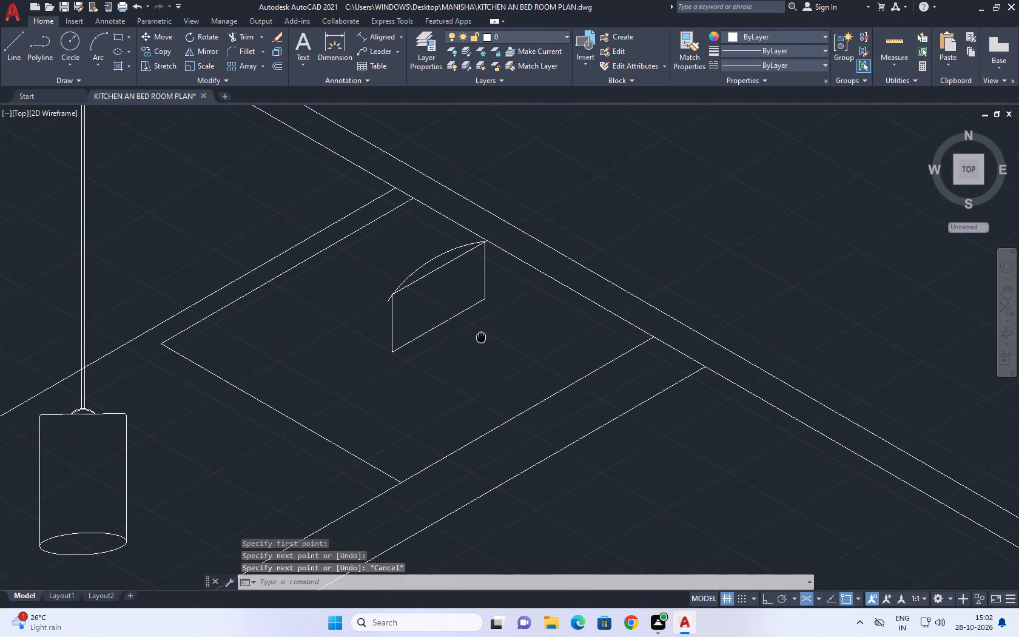
middle_click_drag(481, 336, 479, 335)
scroll(474, 332, "down", 5)
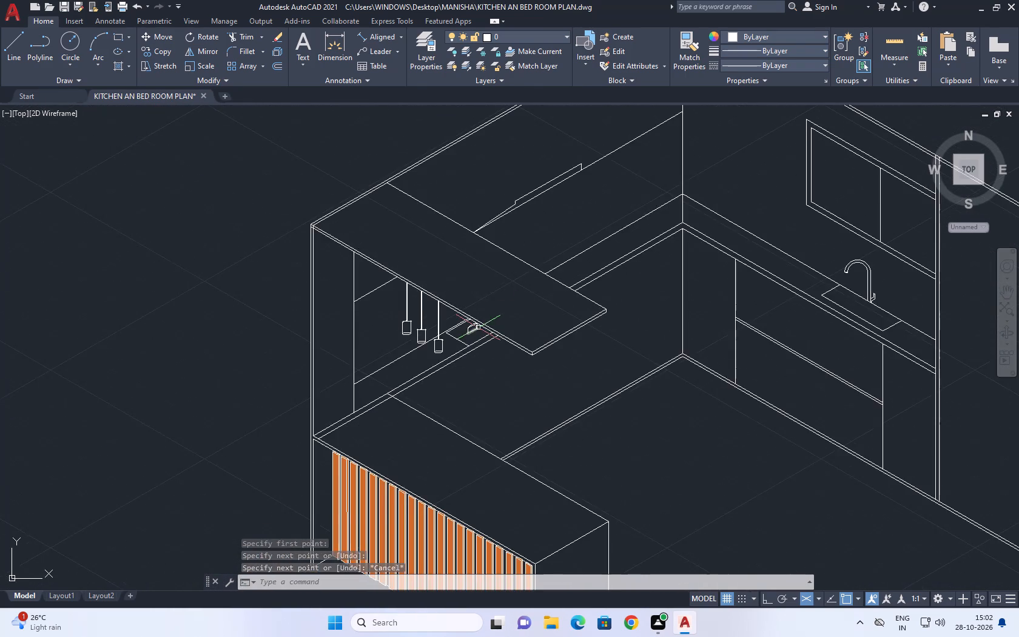
middle_click_drag(509, 303, 428, 328)
scroll(433, 332, "down", 2)
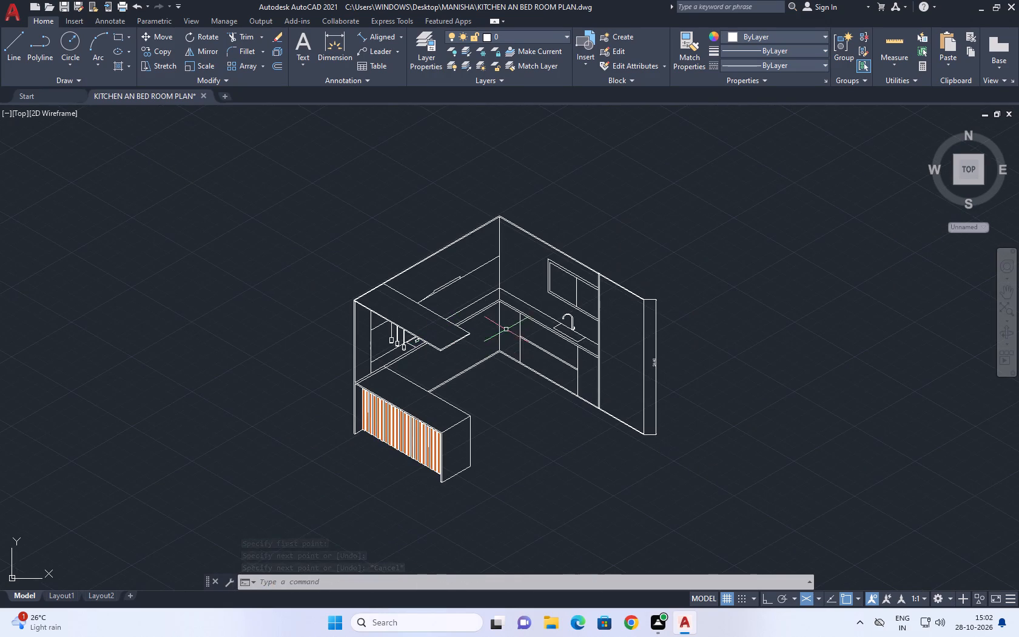
scroll(477, 286, "up", 3)
middle_click_drag(560, 308, 475, 372)
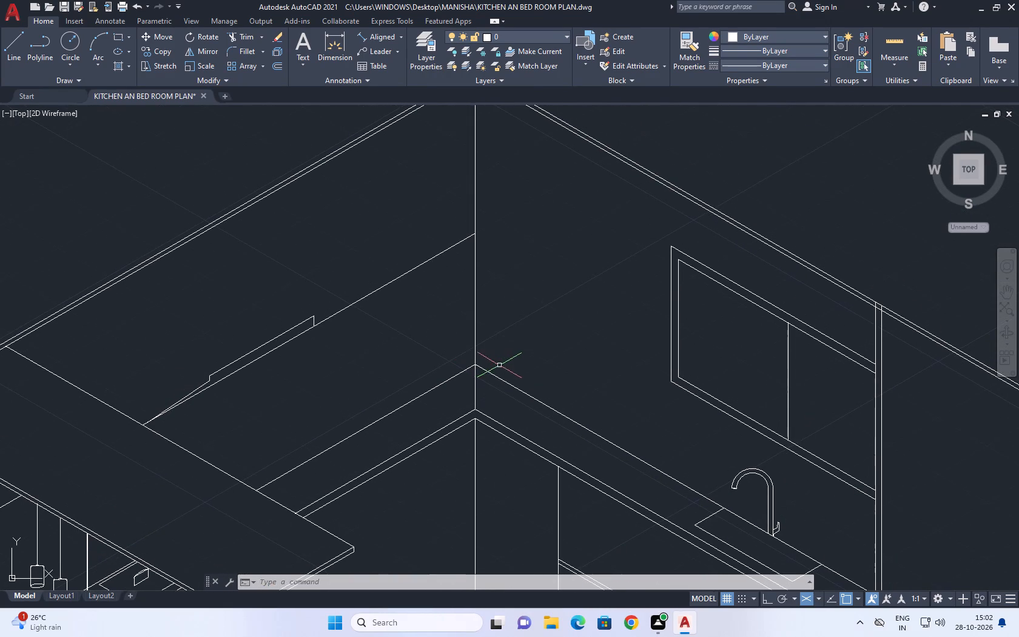
middle_click(468, 375)
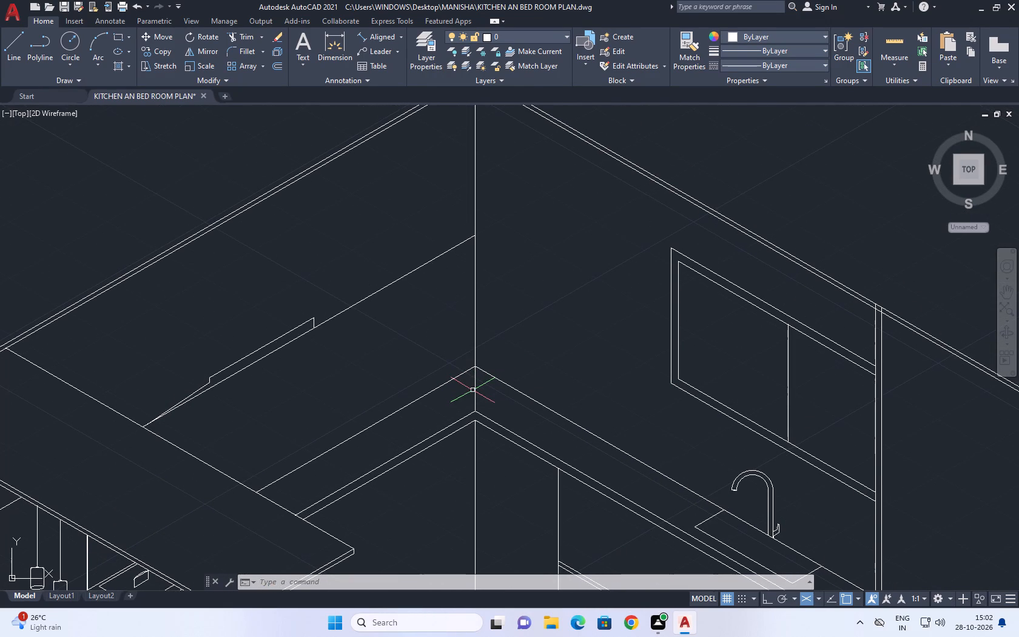
middle_click_drag(473, 390, 492, 413)
scroll(505, 413, "up", 2)
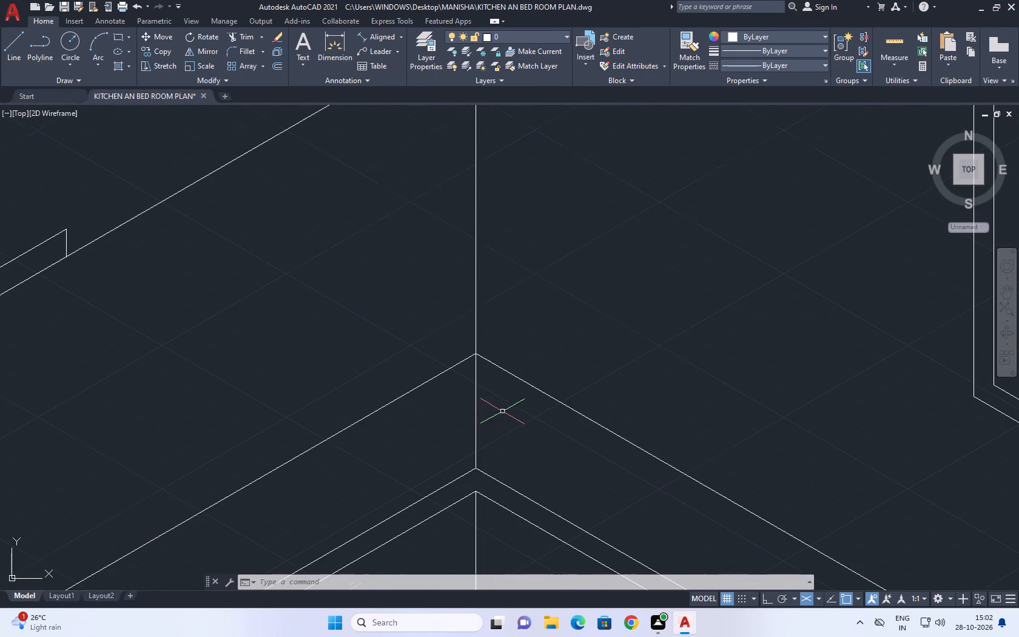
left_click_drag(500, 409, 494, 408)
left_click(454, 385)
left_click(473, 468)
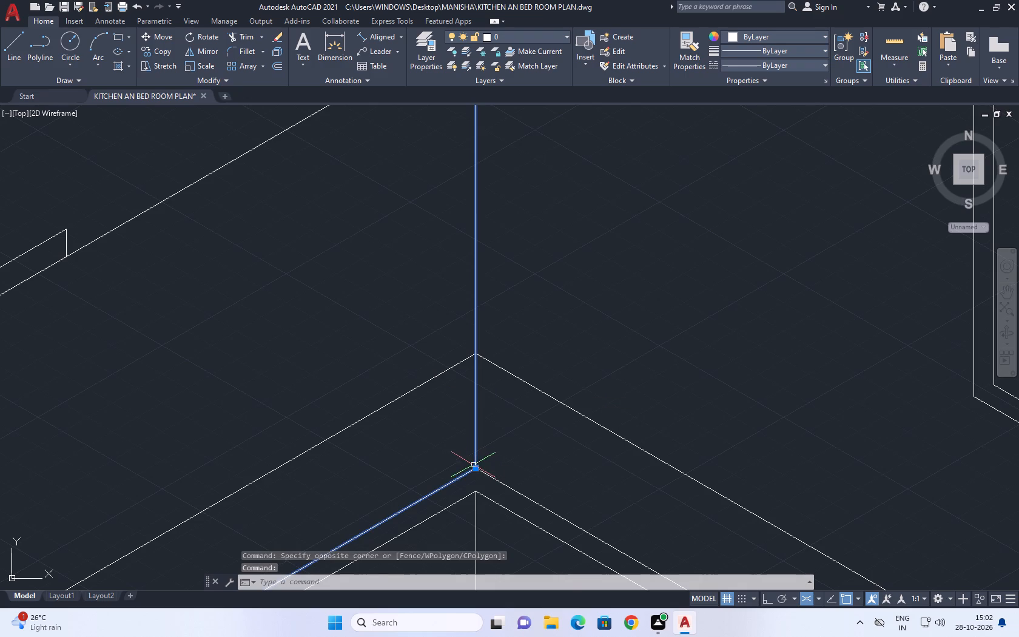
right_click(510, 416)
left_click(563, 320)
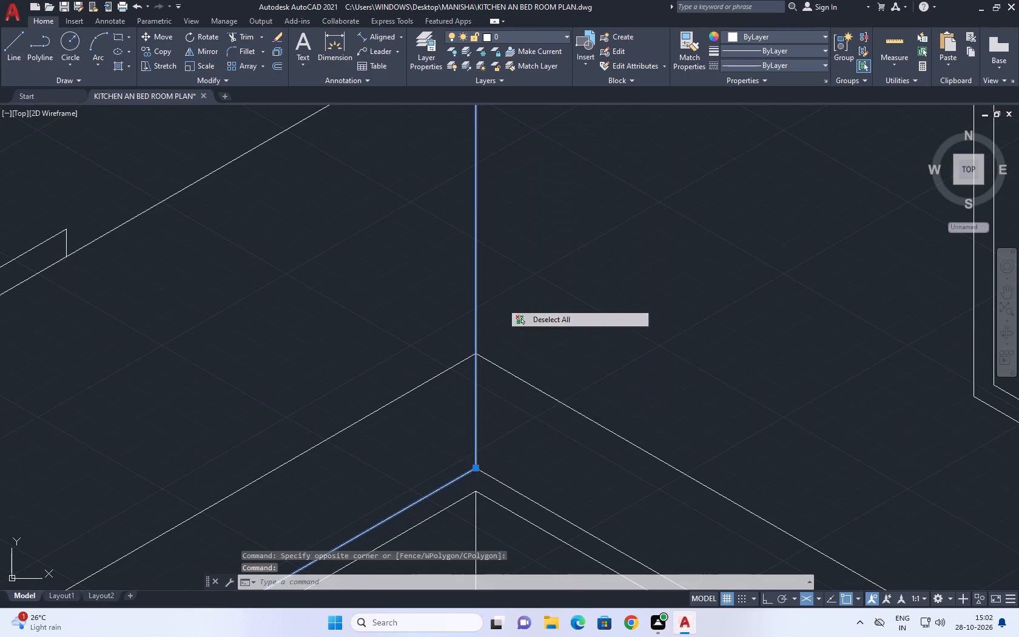
Shorten the vertical wall-corner line by stretching its lower end up to the worktop's back corner.
left_click(480, 422)
left_click(477, 401)
left_click(474, 417)
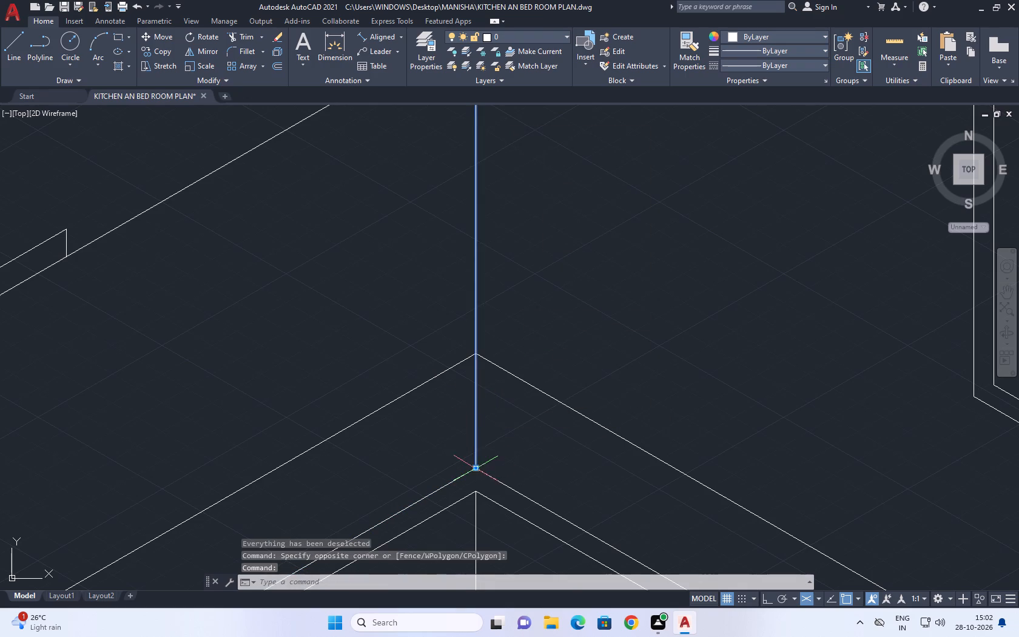
left_click(476, 471)
left_click(477, 354)
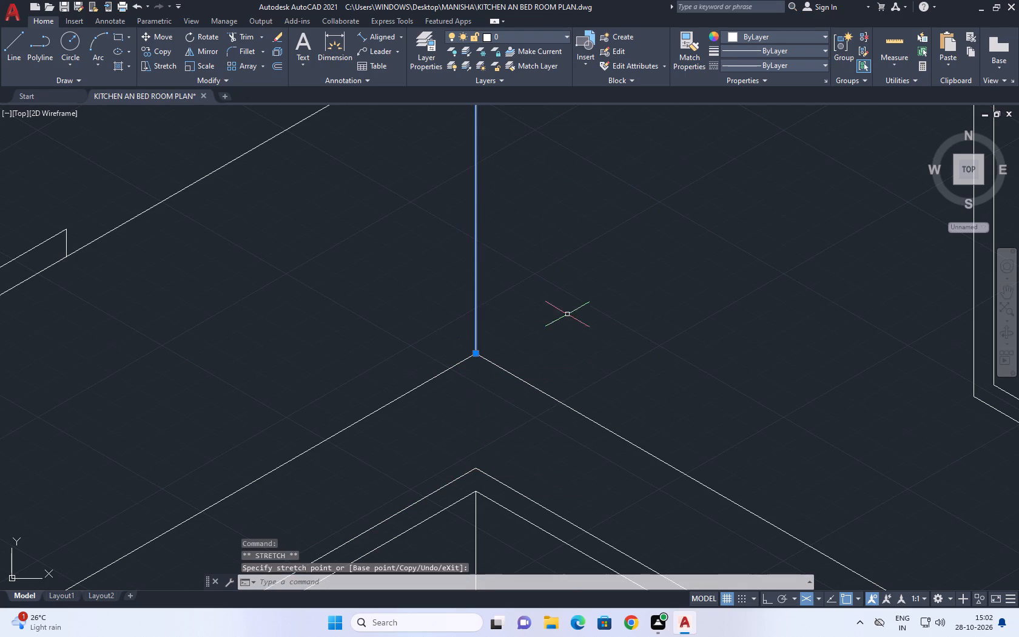
right_click(566, 307)
left_click(608, 214)
middle_click_drag(466, 388, 480, 407)
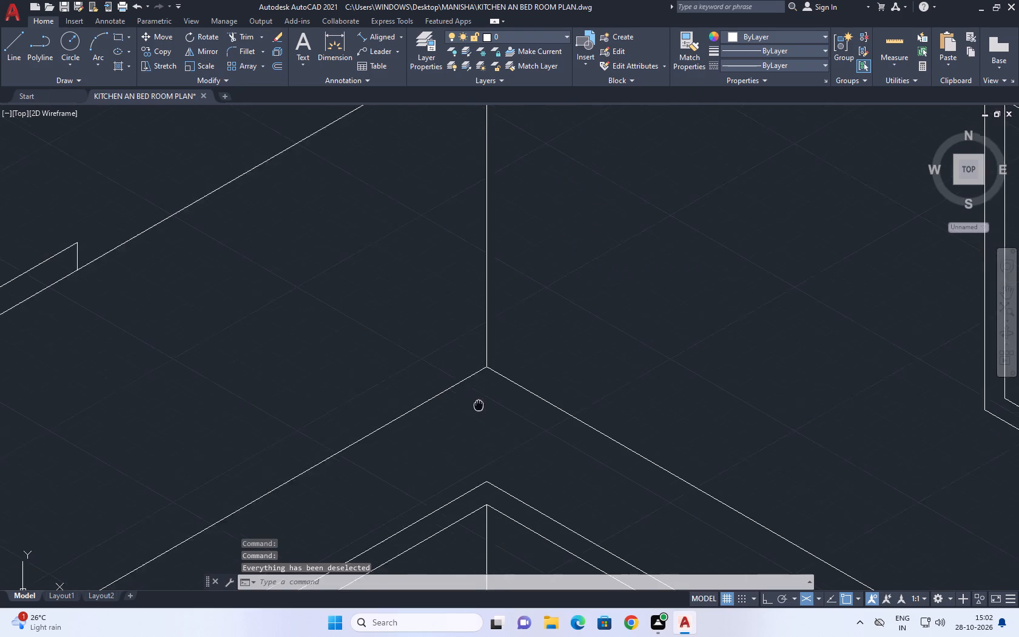
Draw a shallow downward-curving three-point arc on the worktop near its back corner as an object's base.
middle_click_drag(480, 407, 495, 429)
scroll(496, 408, "up", 4)
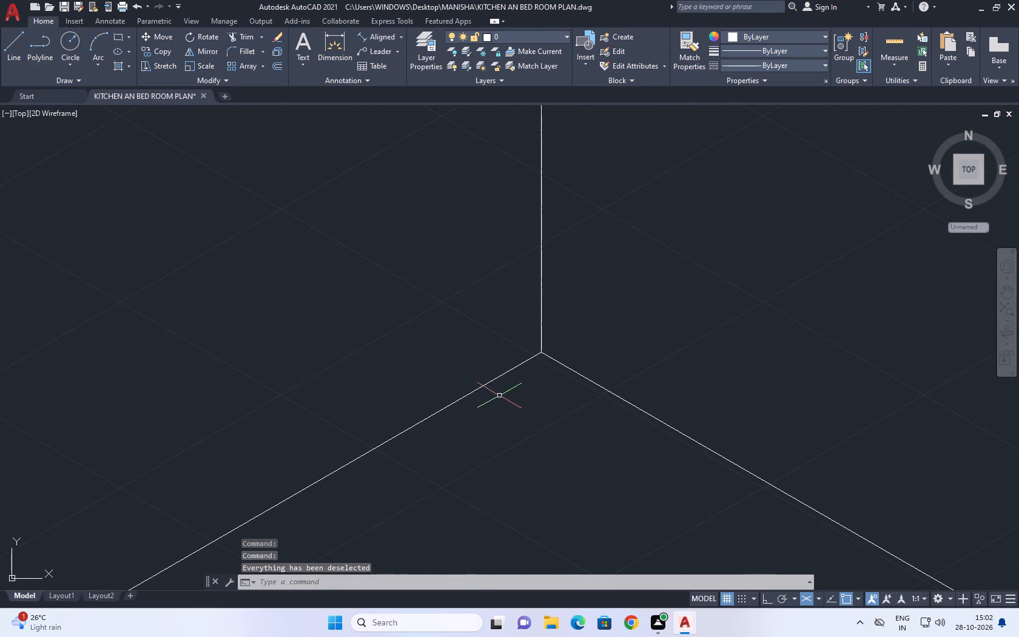
scroll(505, 405, "down", 3)
middle_click_drag(531, 431, 509, 322)
scroll(508, 309, "down", 2)
middle_click_drag(502, 343, 501, 370)
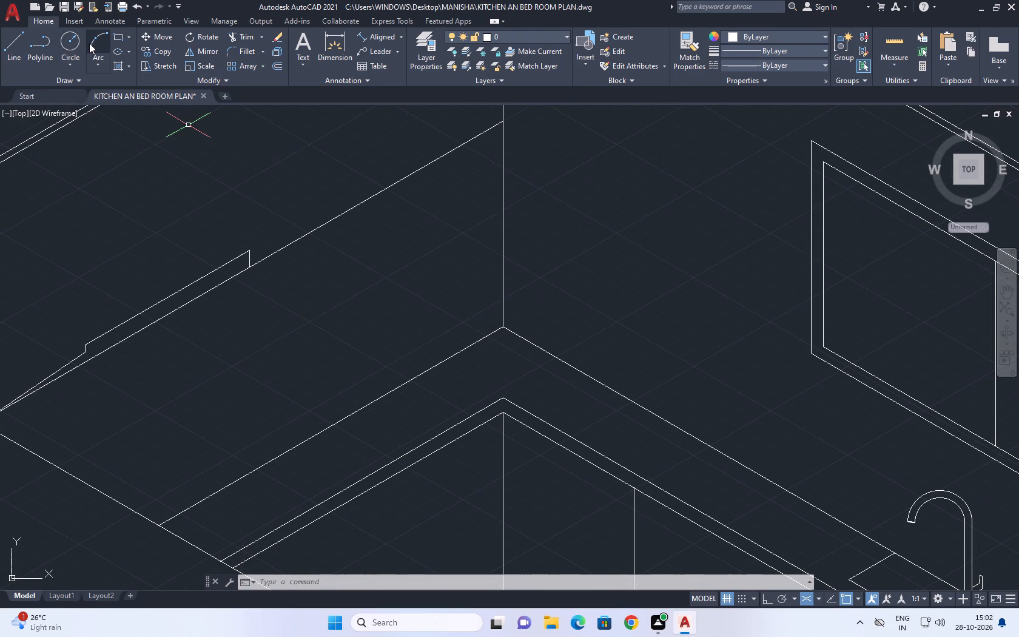
left_click(92, 43)
scroll(460, 382, "up", 3)
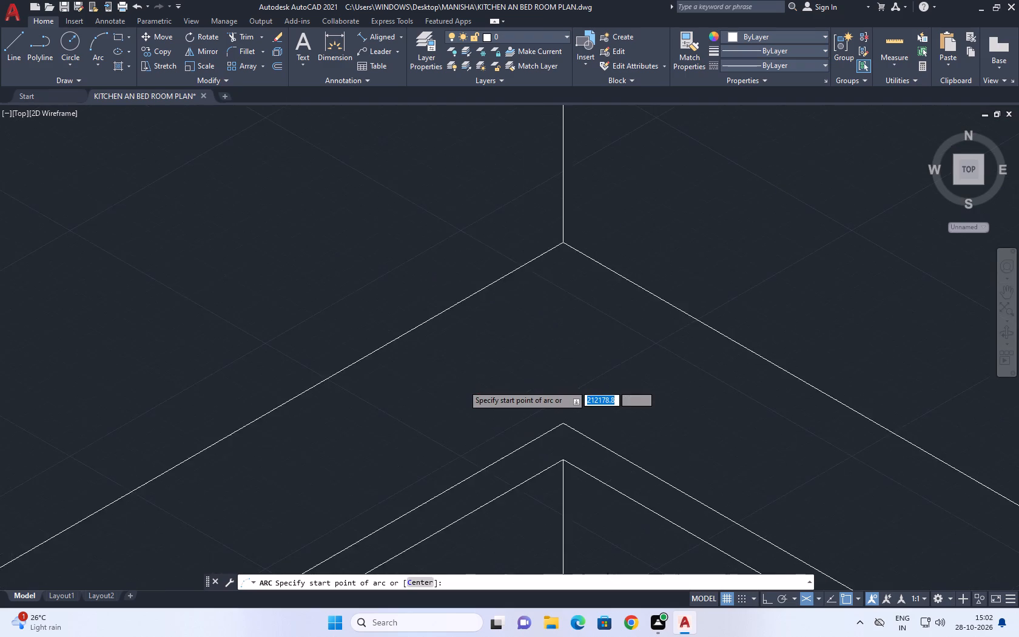
middle_click_drag(498, 410, 477, 417)
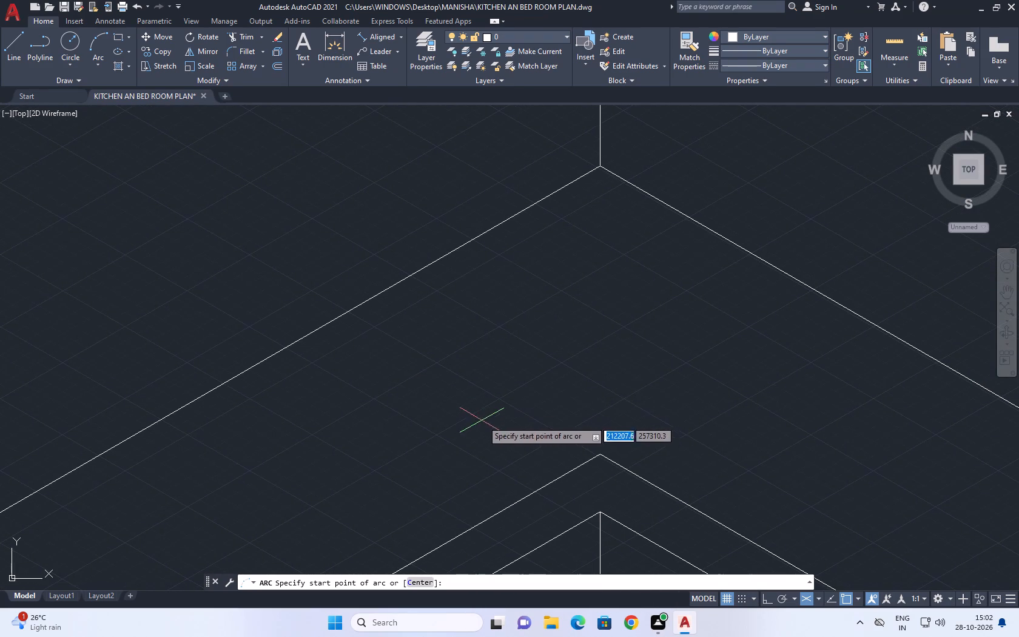
left_click(473, 423)
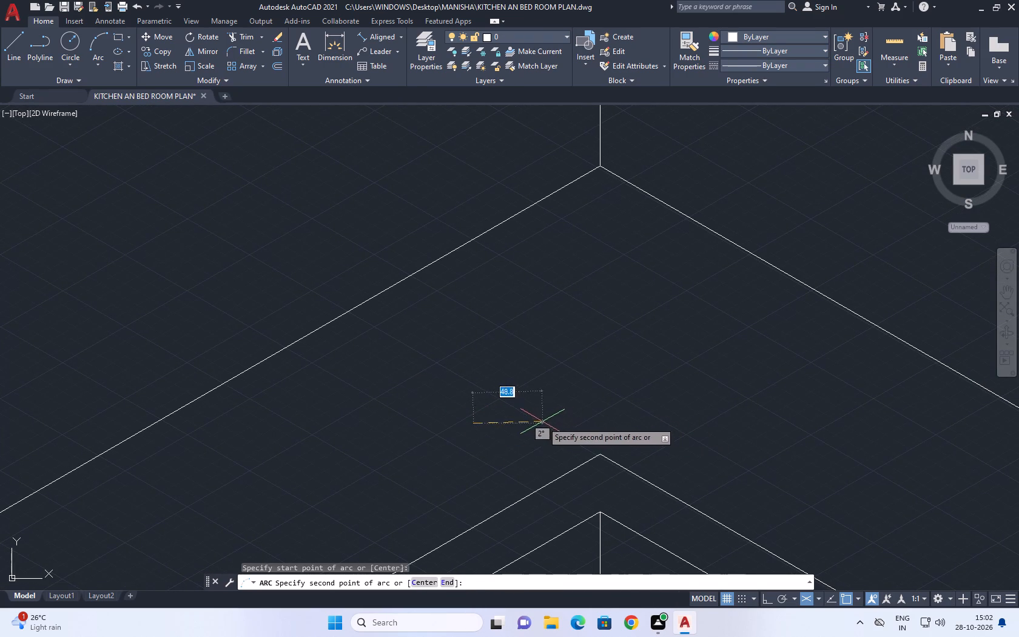
left_click(539, 421)
left_click(563, 409)
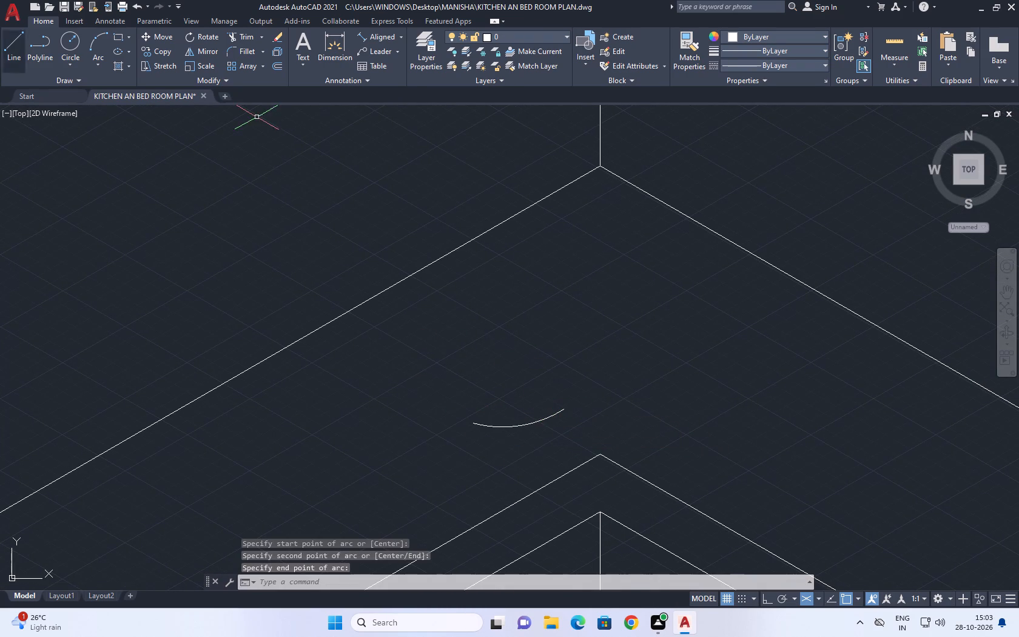
Draw a tall three-point arc rising from the base arc's left end to form the object's left side.
right_click(247, 201)
left_click(285, 203)
scroll(472, 418, "up", 2)
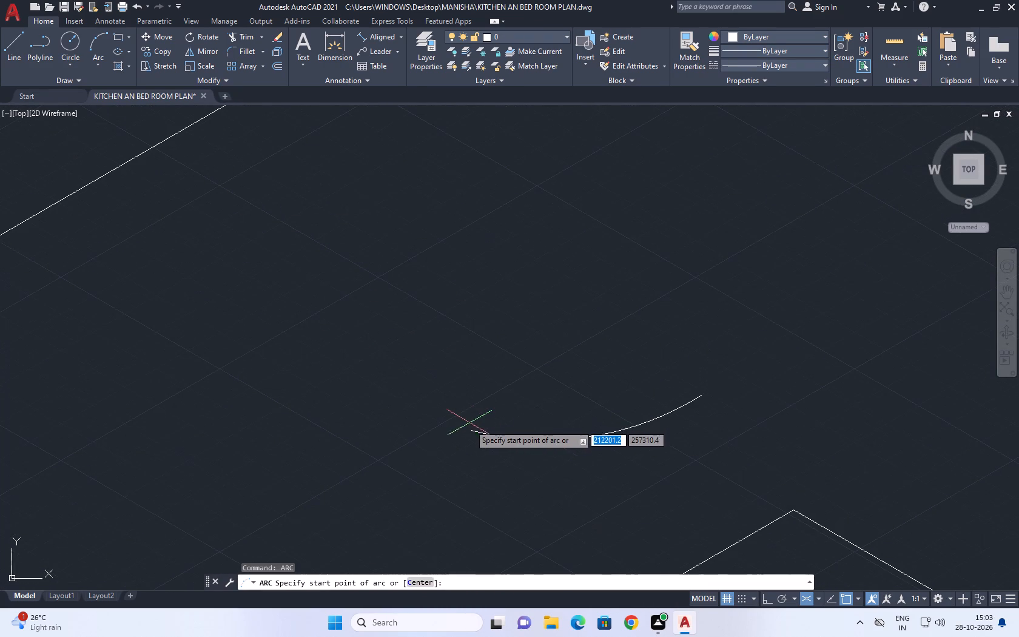
left_click(472, 428)
scroll(447, 316, "down", 3)
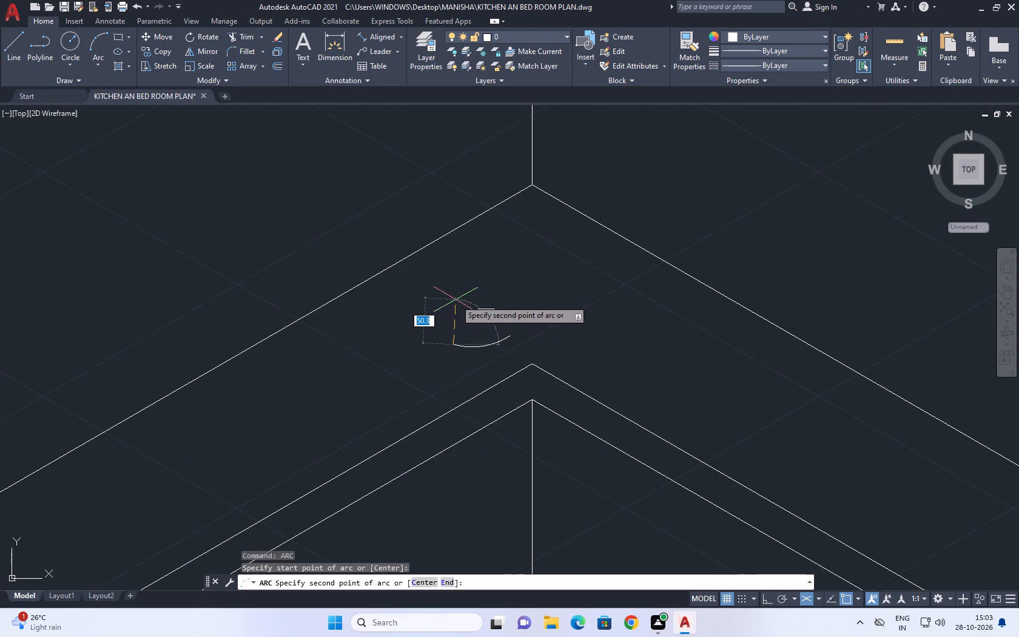
left_click(444, 303)
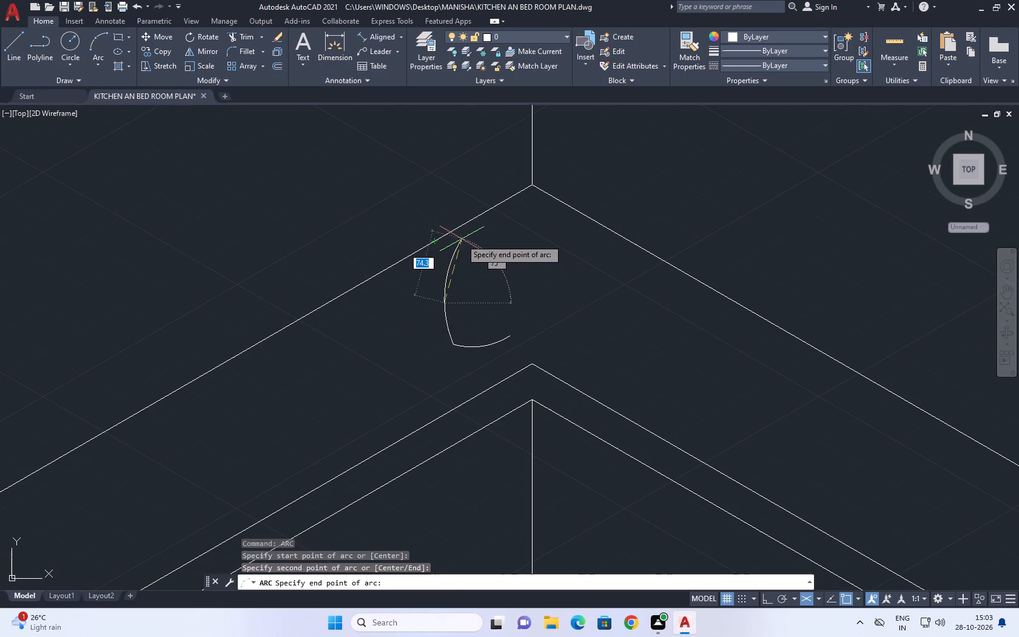
scroll(436, 254, "up", 1)
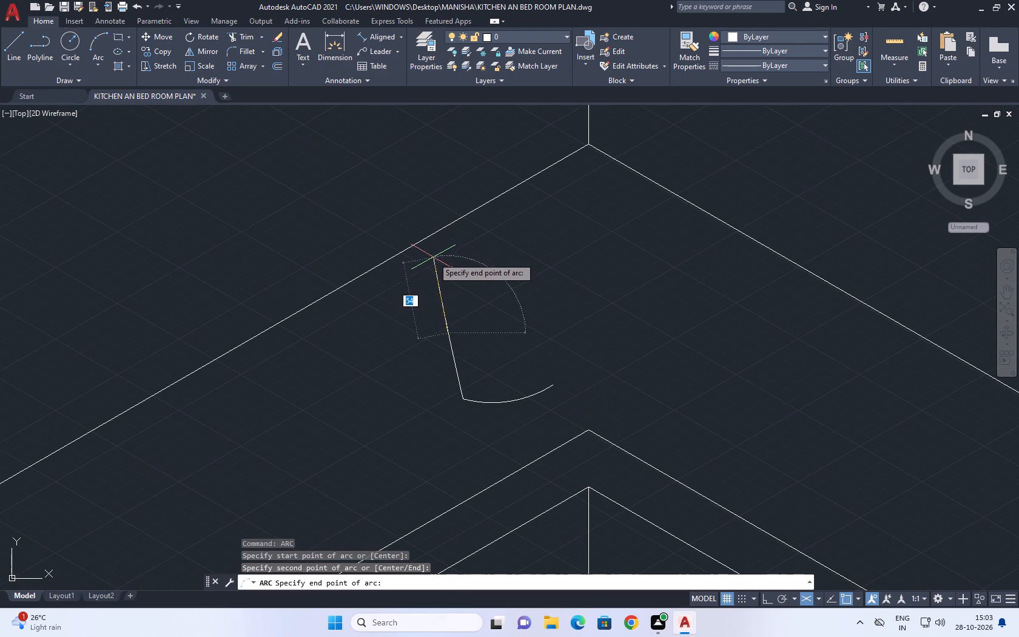
left_click(465, 271)
Stretch the left side arc's upper end slightly inward and down.
scroll(438, 359, "up", 2)
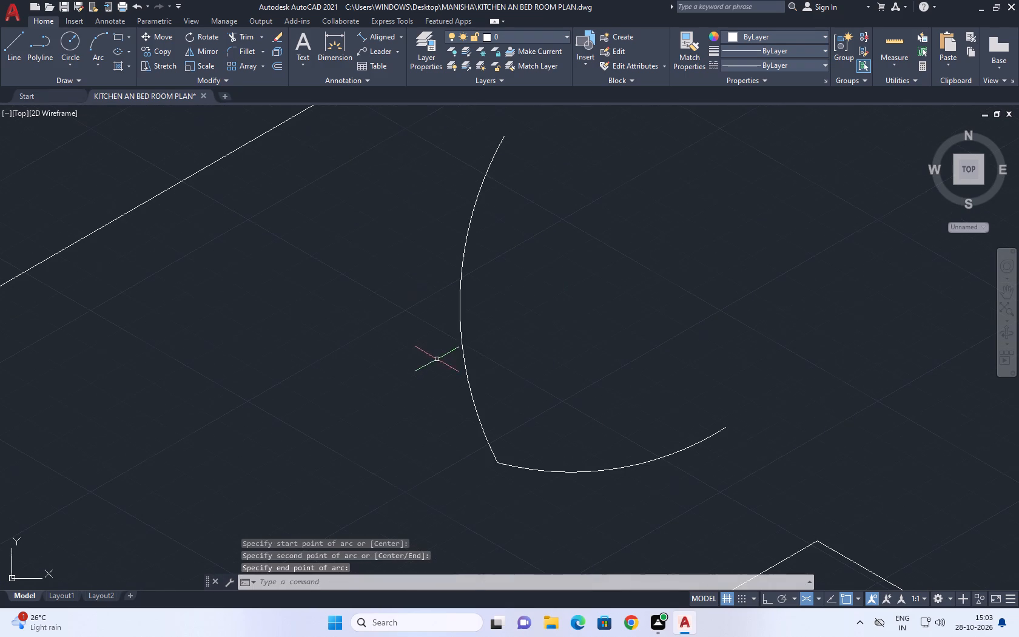
left_click(472, 338)
left_click(438, 294)
middle_click_drag(472, 268, 457, 382)
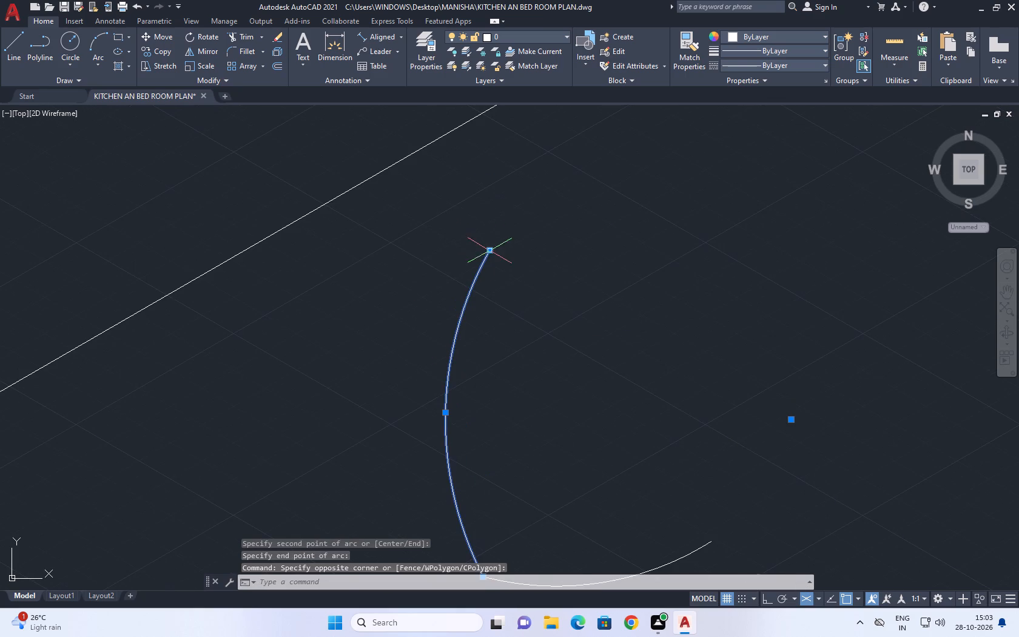
left_click(493, 254)
left_click(488, 242)
left_click(491, 249)
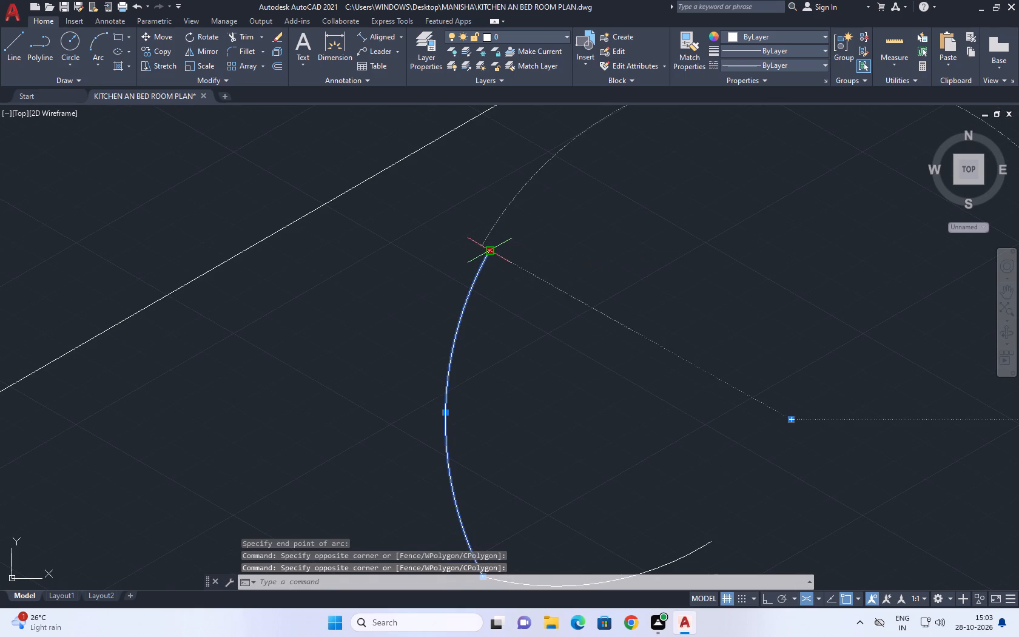
left_click(506, 271)
Flatten the left side arc by moving its midpoint inward, and clear the selection.
scroll(513, 254, "down", 2)
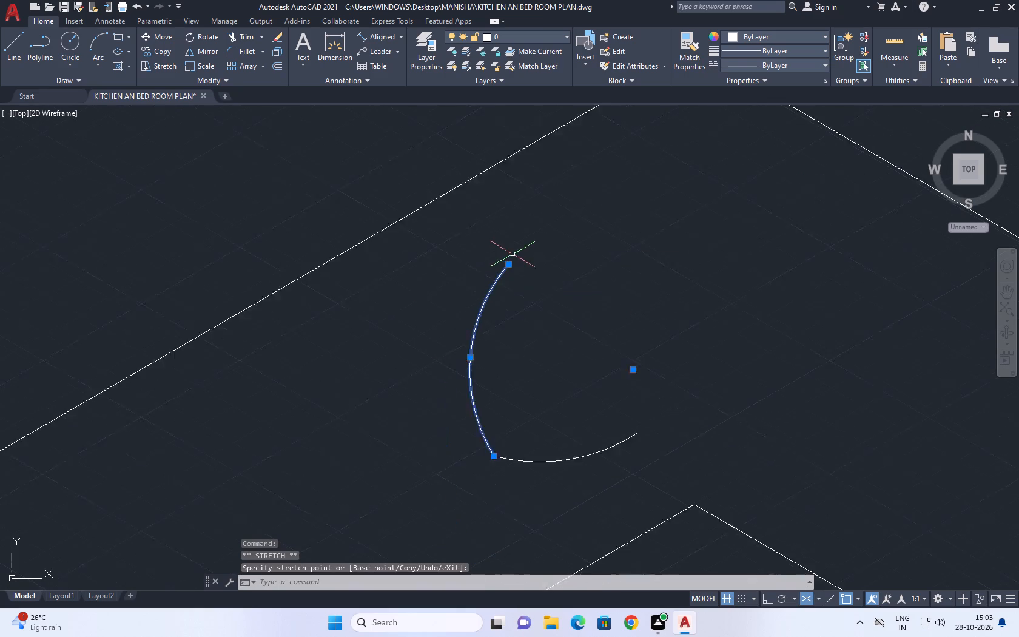
scroll(513, 254, "down", 3)
scroll(529, 274, "up", 3)
scroll(465, 320, "up", 1)
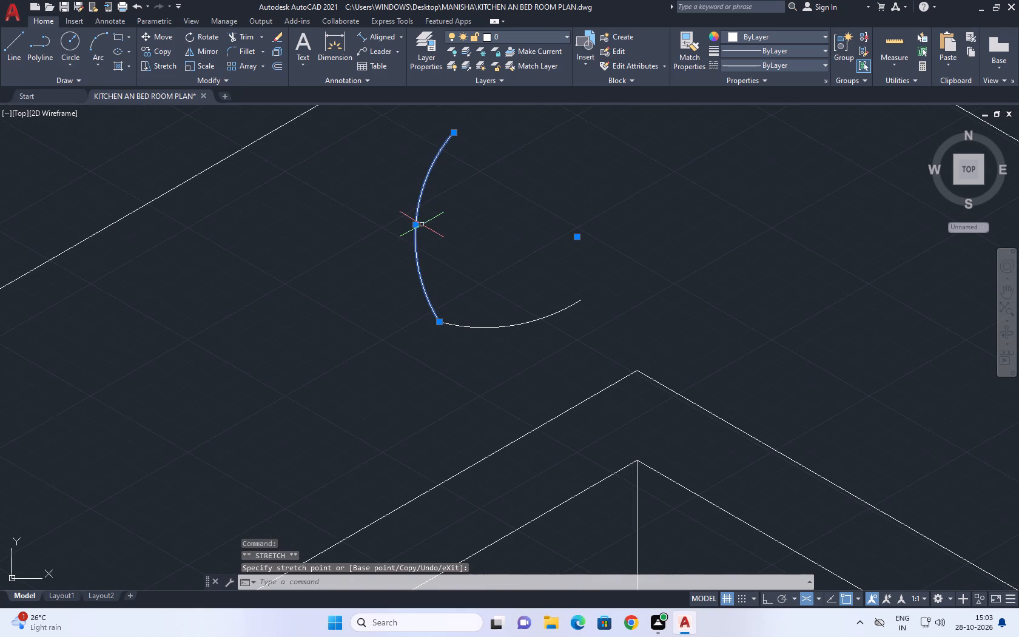
left_click(416, 223)
left_click(433, 221)
middle_click_drag(452, 215, 463, 280)
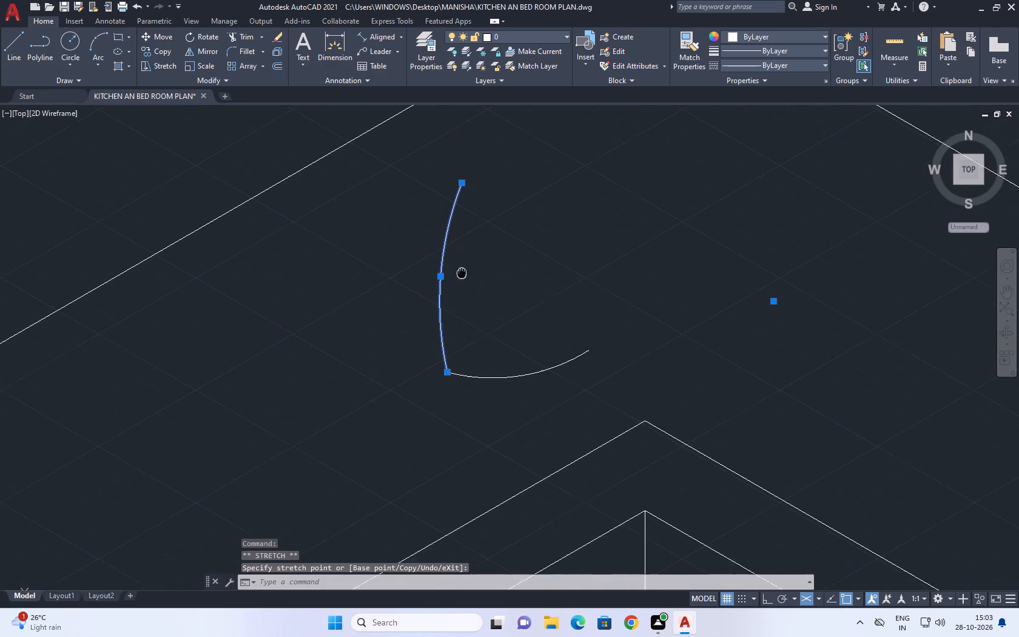
middle_click_drag(463, 280, 463, 281)
right_click(569, 286)
left_click(633, 494)
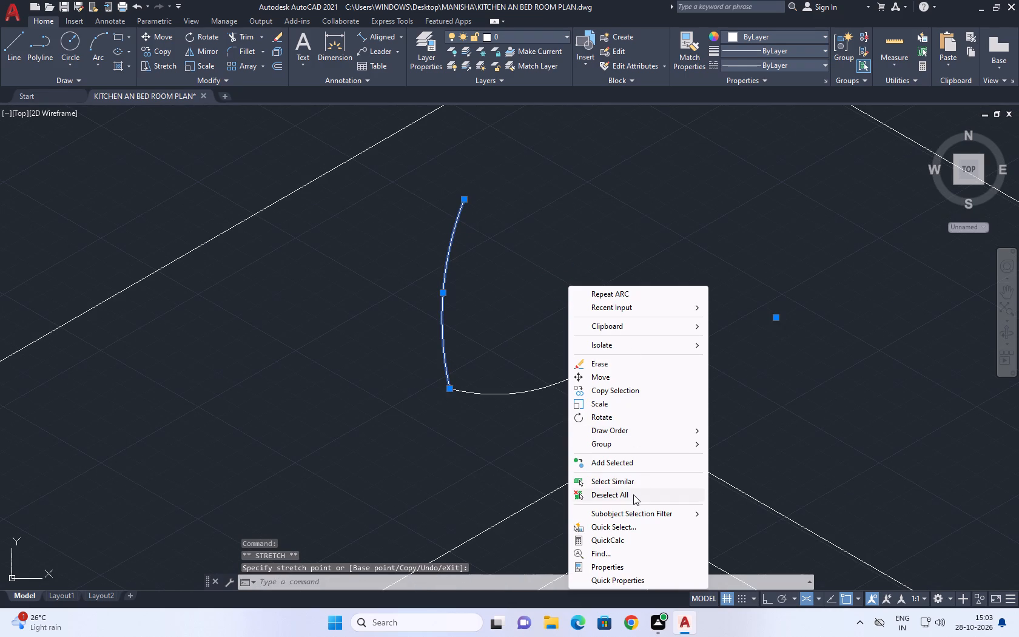
Draw a three-point arc from the base arc's right end up to about the left side arc's height.
left_click(103, 36)
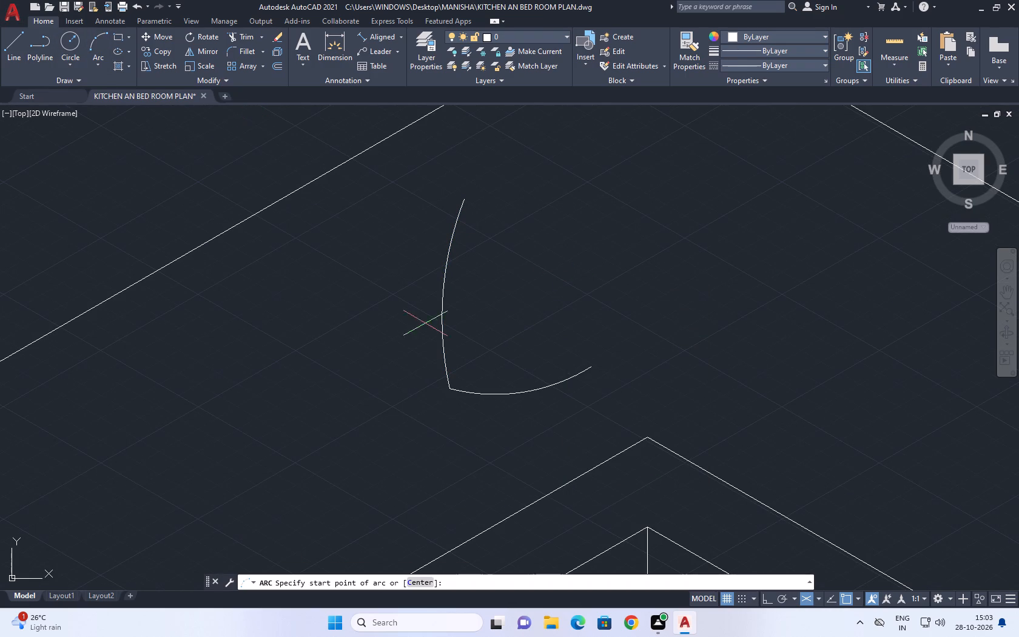
left_click(589, 368)
left_click(573, 286)
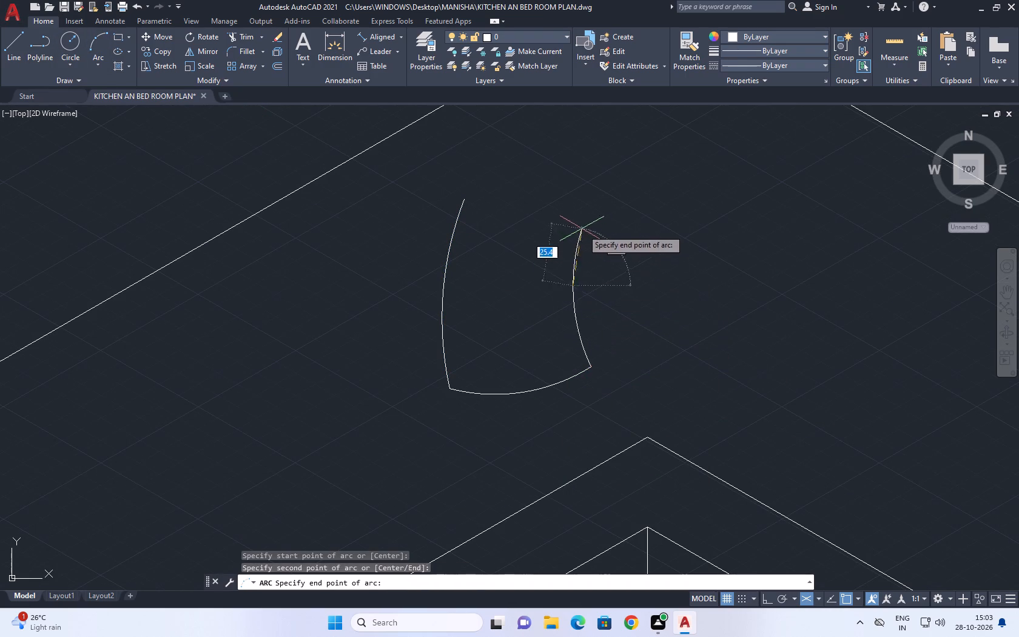
left_click(542, 198)
Bow the right side arc outward by its midpoint to a radius of about 102, and clear the selection.
left_click(574, 290)
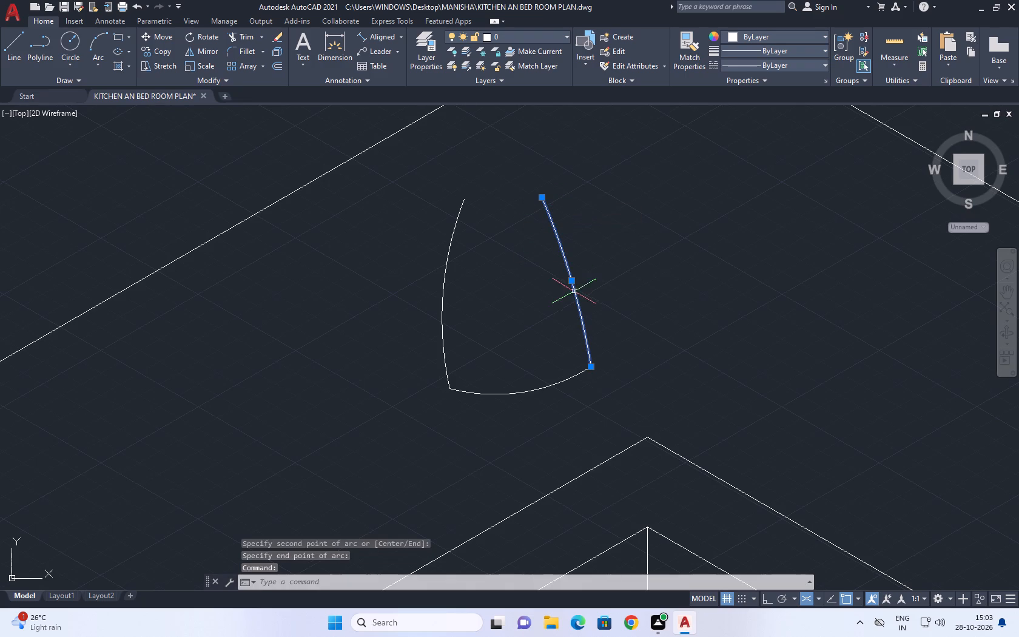
left_click(570, 279)
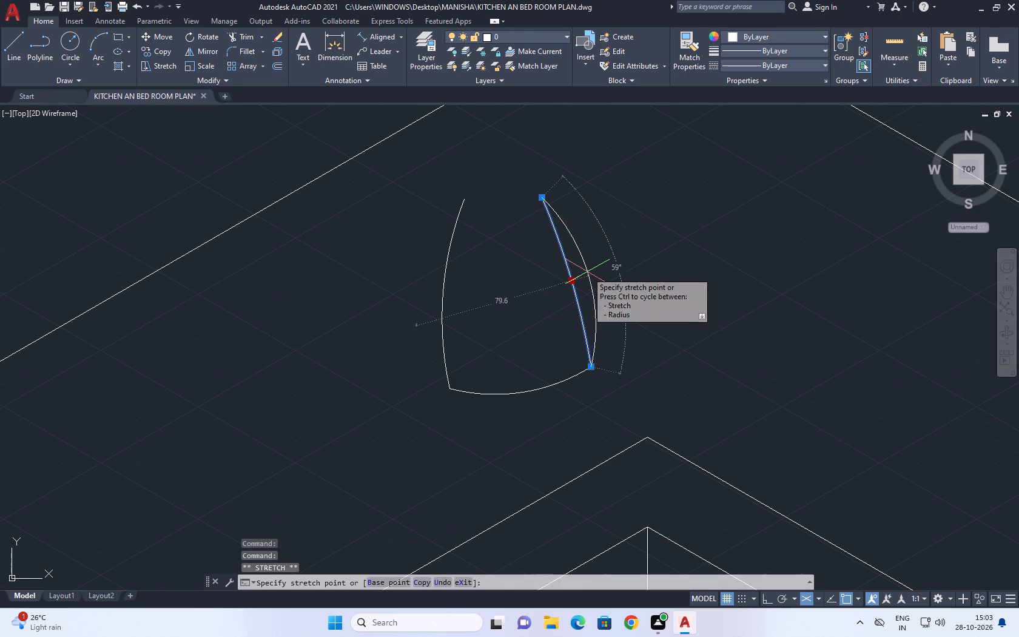
left_click(577, 278)
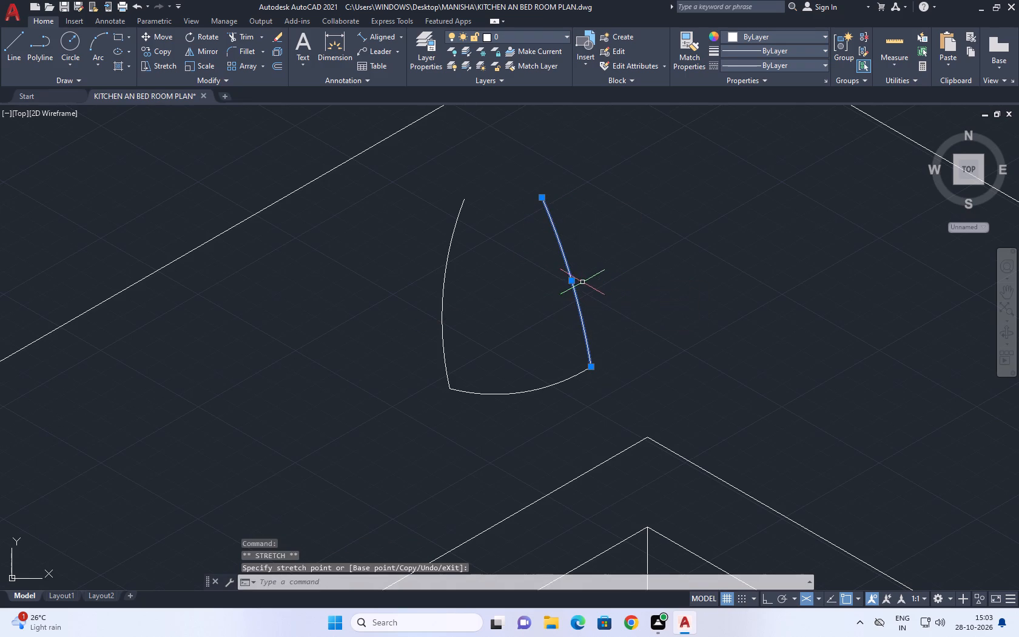
left_click(572, 280)
left_click(582, 275)
scroll(587, 277, "up", 1)
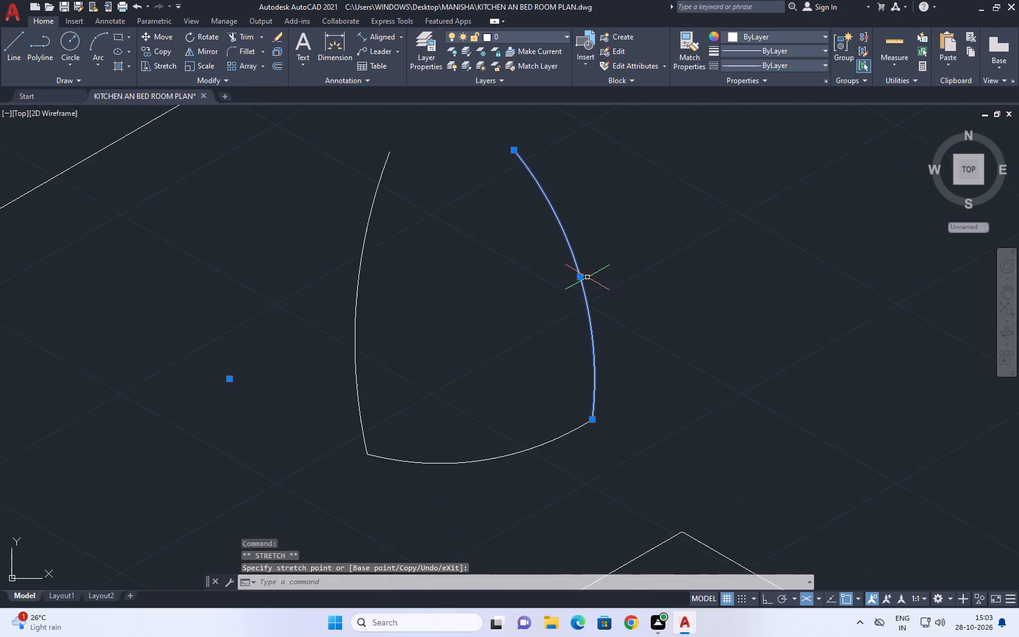
scroll(587, 277, "up", 1)
scroll(585, 277, "down", 4)
middle_click_drag(585, 285, 577, 324)
right_click(605, 268)
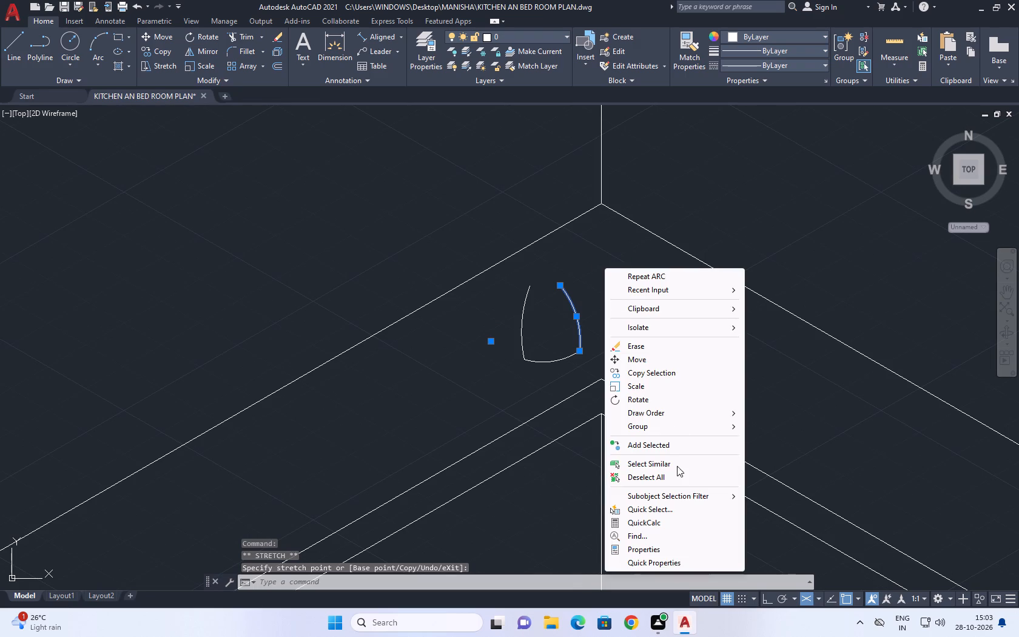
left_click(658, 477)
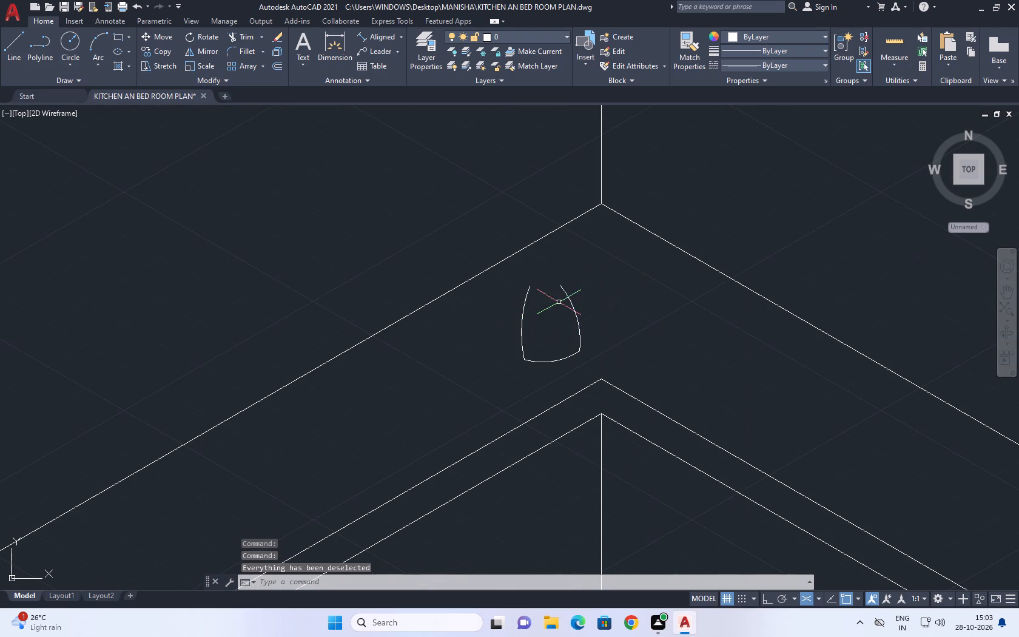
Reduce the right side arc's bulge slightly by moving its midpoint inward, and clear the selection.
scroll(566, 322, "up", 2)
left_click(599, 348)
left_click(569, 306)
scroll(570, 312, "up", 1)
left_click_drag(572, 280, 572, 275)
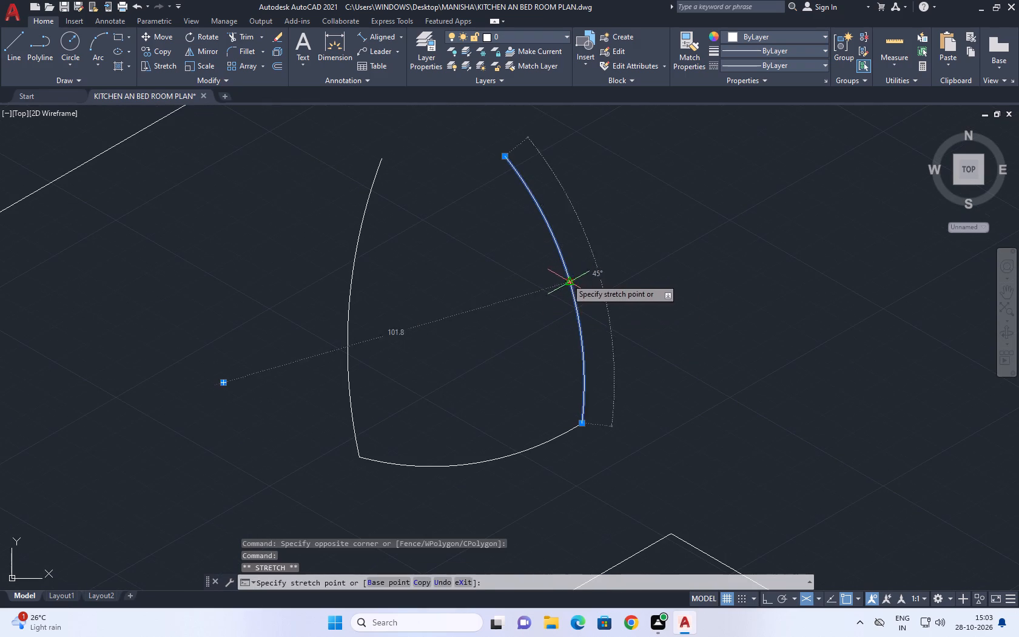
left_click(563, 281)
scroll(573, 282, "up", 1)
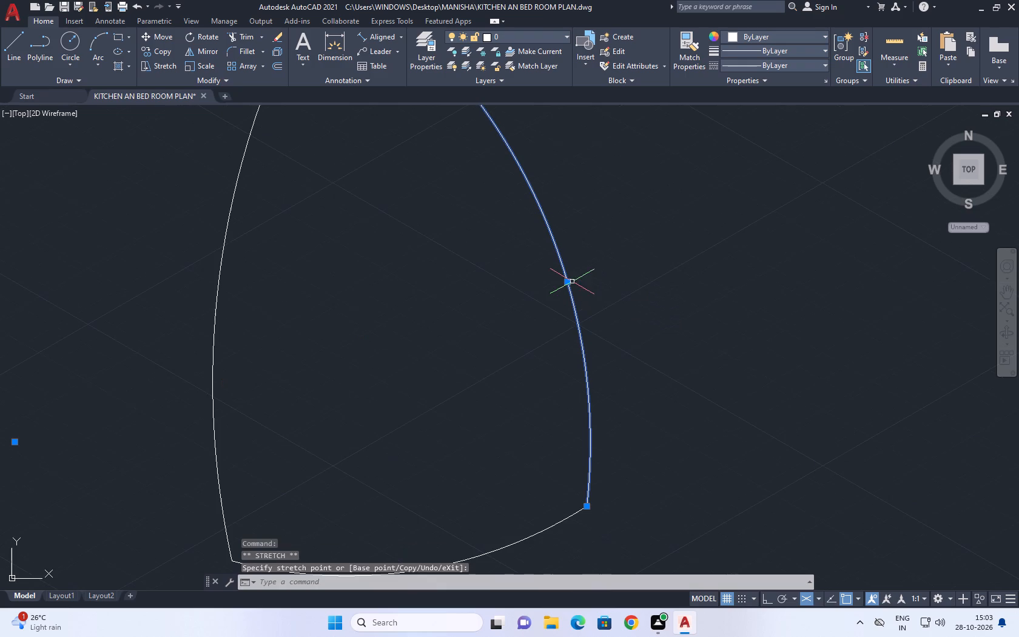
left_click(568, 281)
left_click(552, 284)
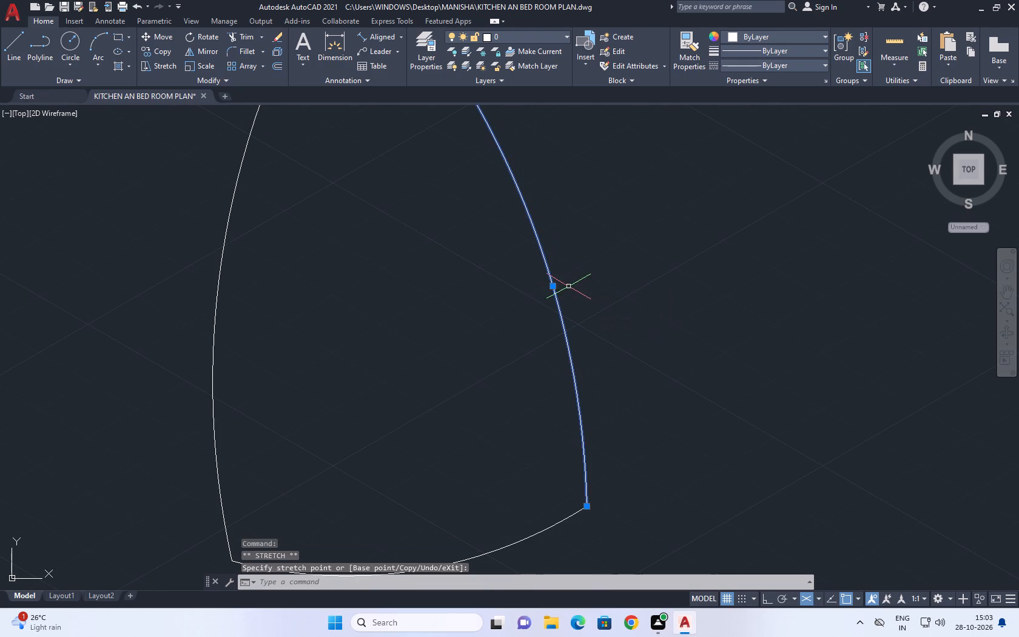
scroll(570, 286, "down", 2)
middle_click_drag(573, 271, 360, 345)
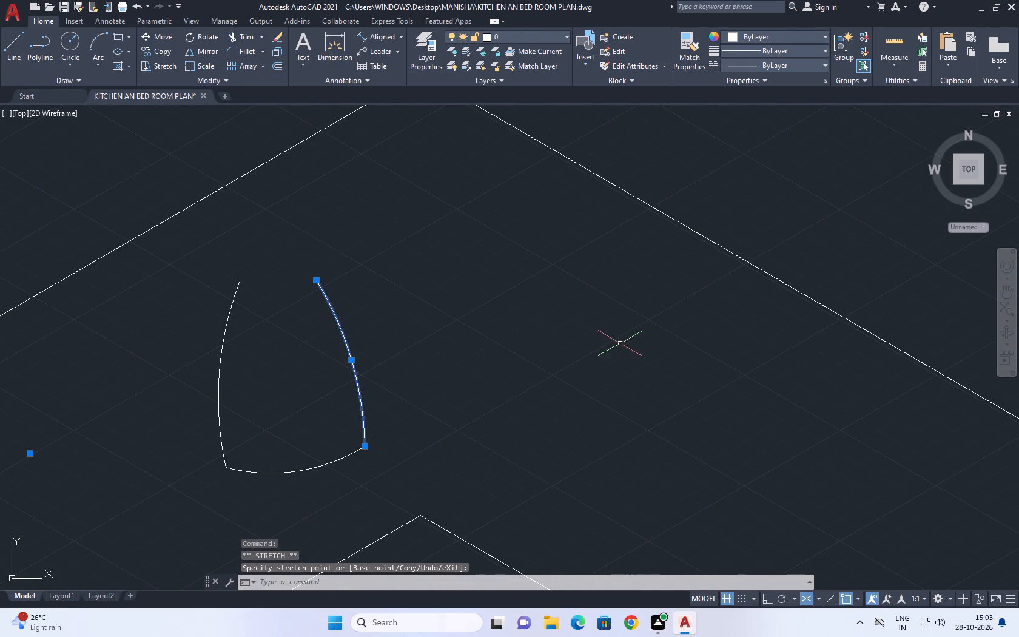
right_click(596, 318)
left_click(649, 219)
Draw a nearly horizontal line from the left side arc's upper end across to the right side arc near its top.
middle_click_drag(540, 231, 553, 265)
left_click(18, 40)
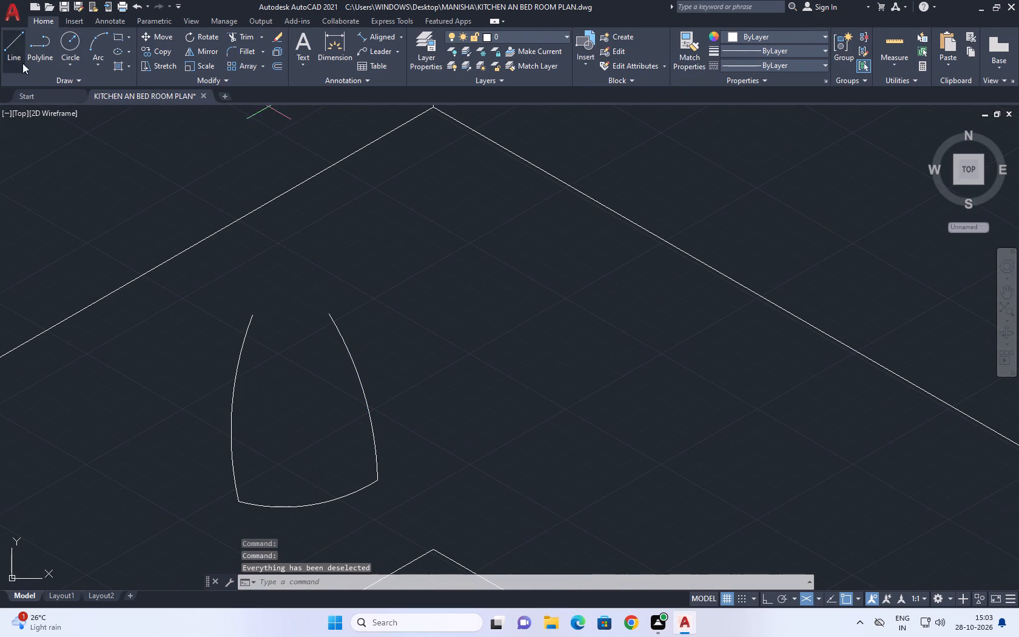
scroll(255, 322, "up", 2)
left_click(244, 300)
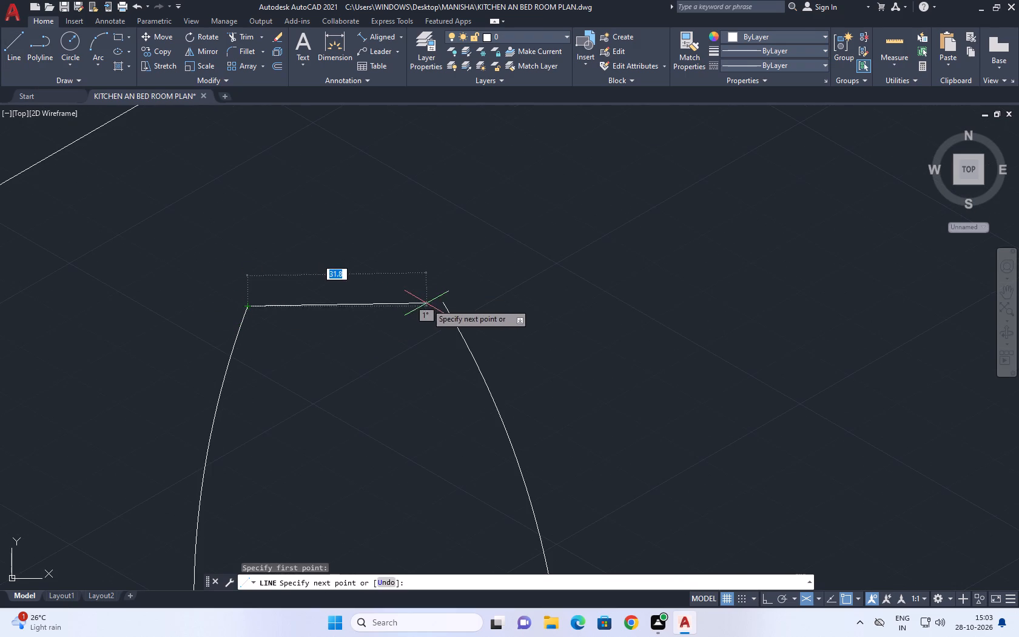
left_click(449, 305)
right_click(468, 285)
left_click(516, 308)
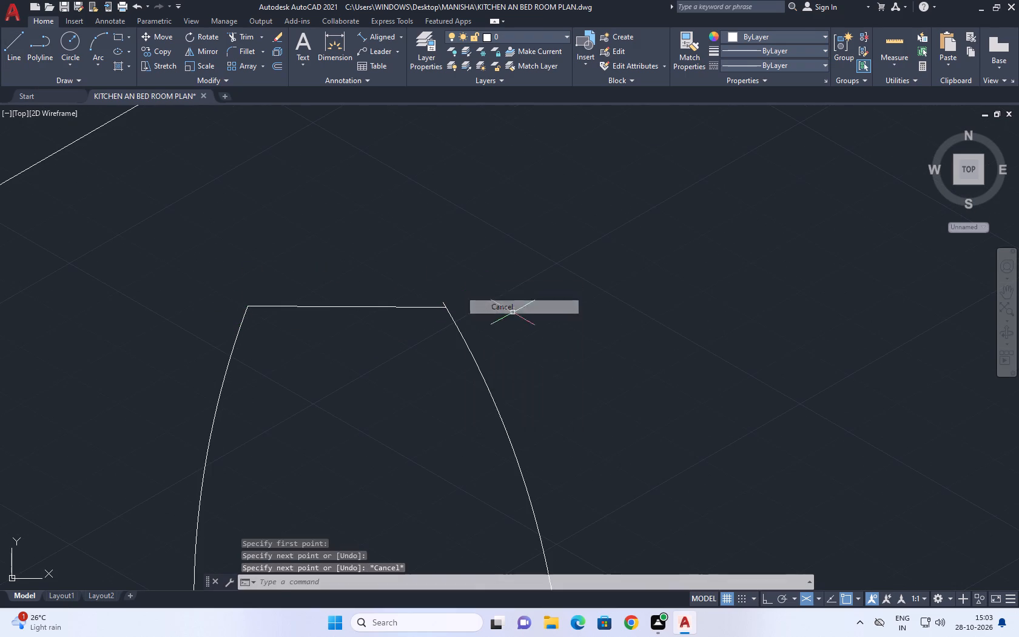
Stretch the top line's right end onto the upper end of the right side arc.
scroll(434, 313, "up", 3)
left_click(462, 302)
scroll(445, 297, "up", 1)
left_click(445, 297)
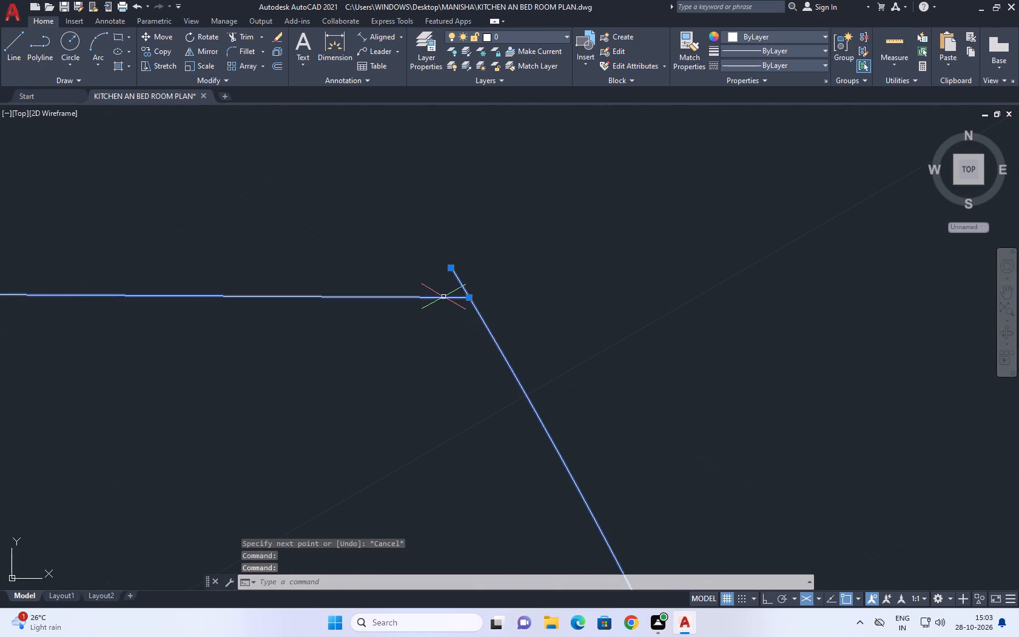
left_click(431, 304)
left_click_drag(415, 292, 409, 288)
left_click(468, 300)
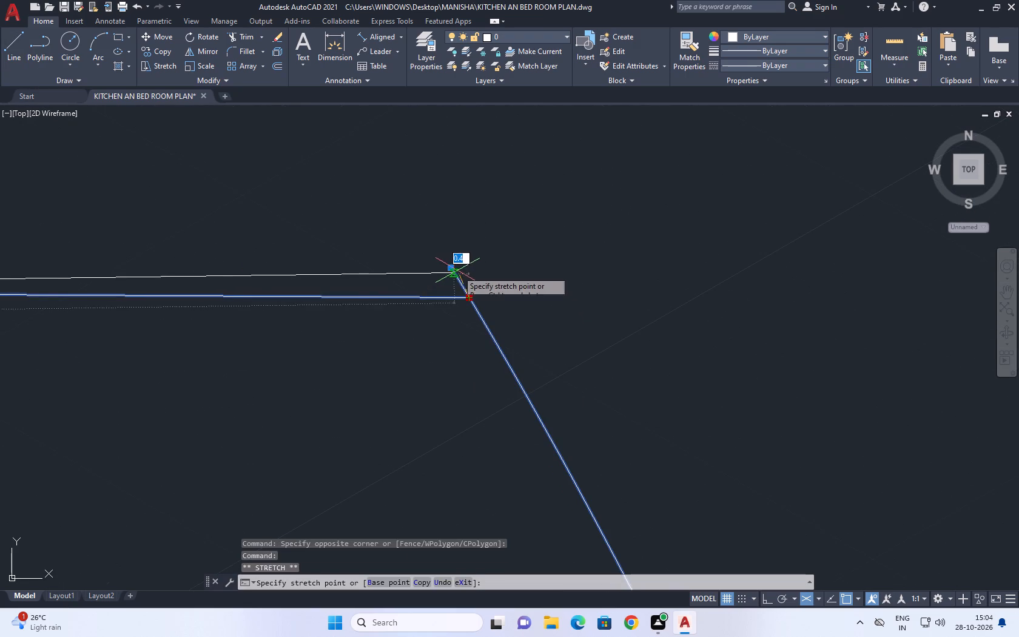
left_click(452, 268)
scroll(471, 273, "down", 4)
middle_click_drag(480, 282, 498, 331)
middle_click(499, 332)
scroll(499, 332, "down", 2)
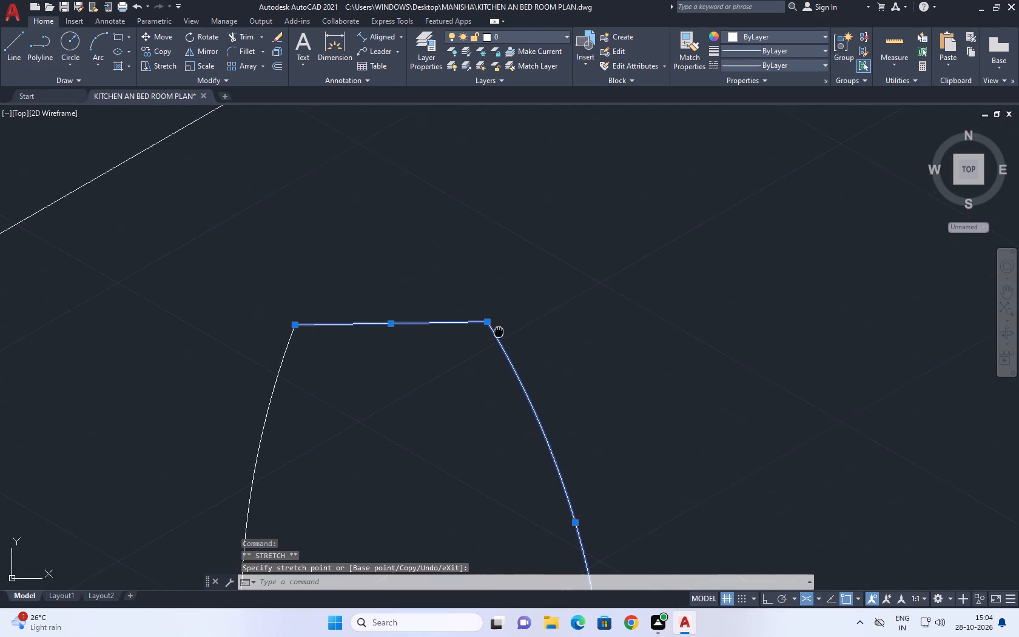
Clear the selection and delete the straight line joining the upper ends of the vessel's side arcs.
scroll(500, 333, "down", 2)
key("Escape")
scroll(489, 343, "up", 3)
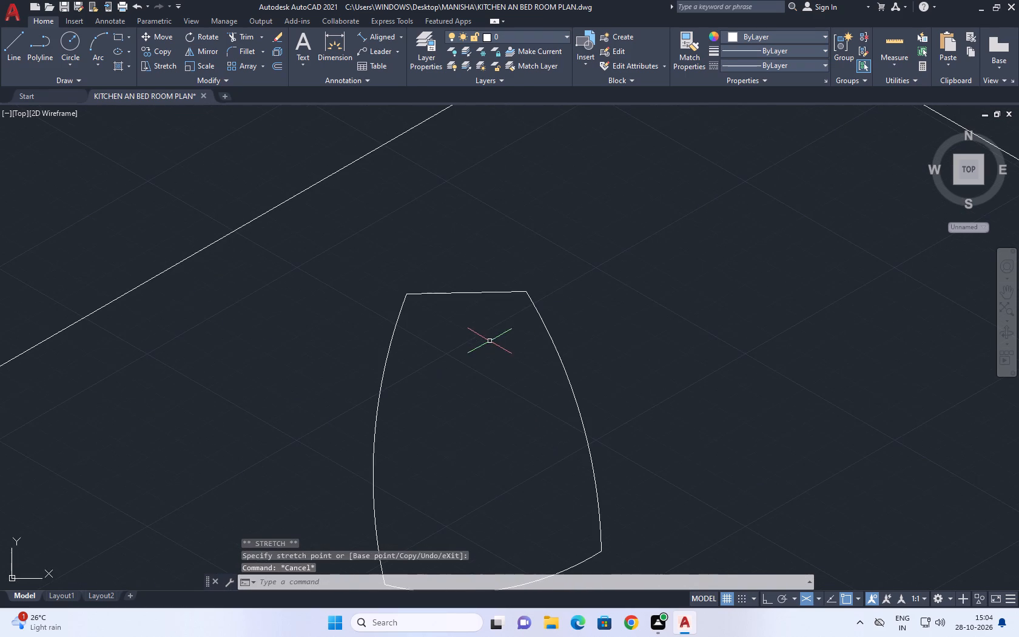
left_click(496, 312)
left_click(461, 277)
key("Delete")
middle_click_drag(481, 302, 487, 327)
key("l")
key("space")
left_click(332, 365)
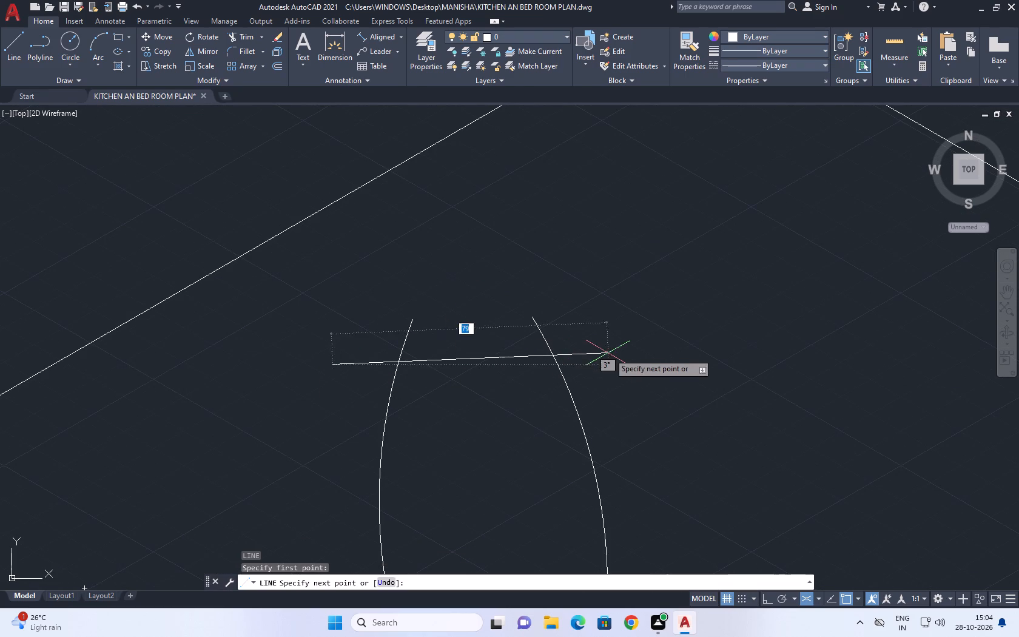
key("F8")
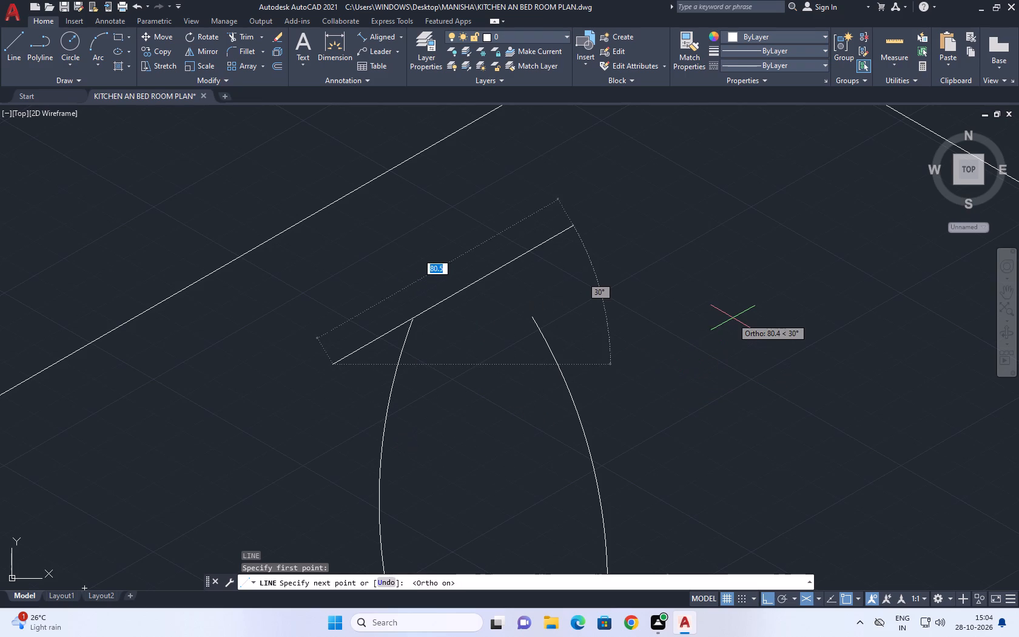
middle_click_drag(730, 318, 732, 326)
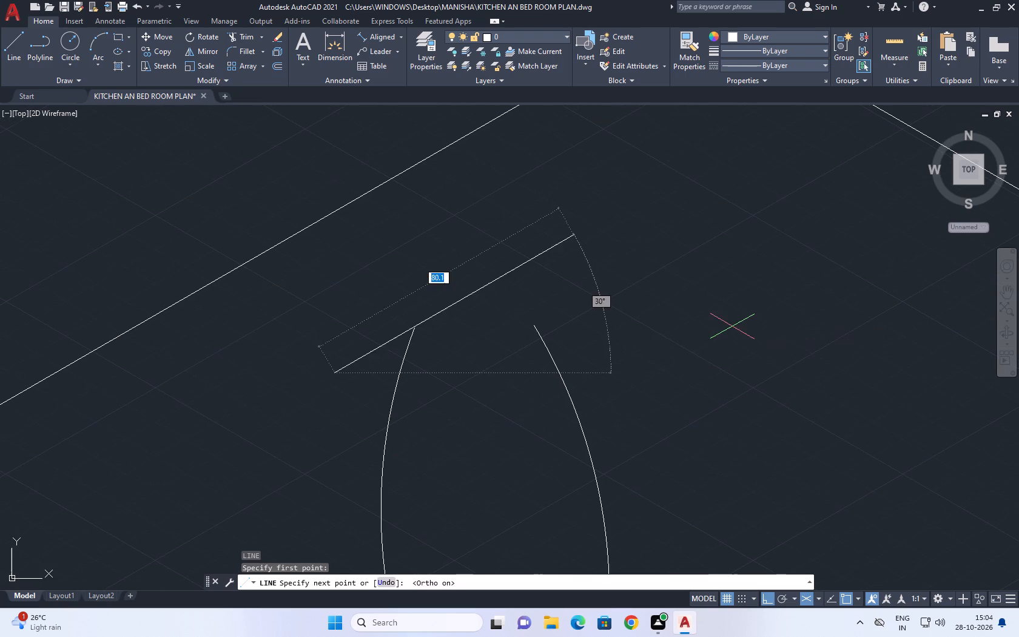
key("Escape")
Draw a downward-bowed three-point arc between the upper ends of the two side arcs, with Ortho off.
type("A")
key("space")
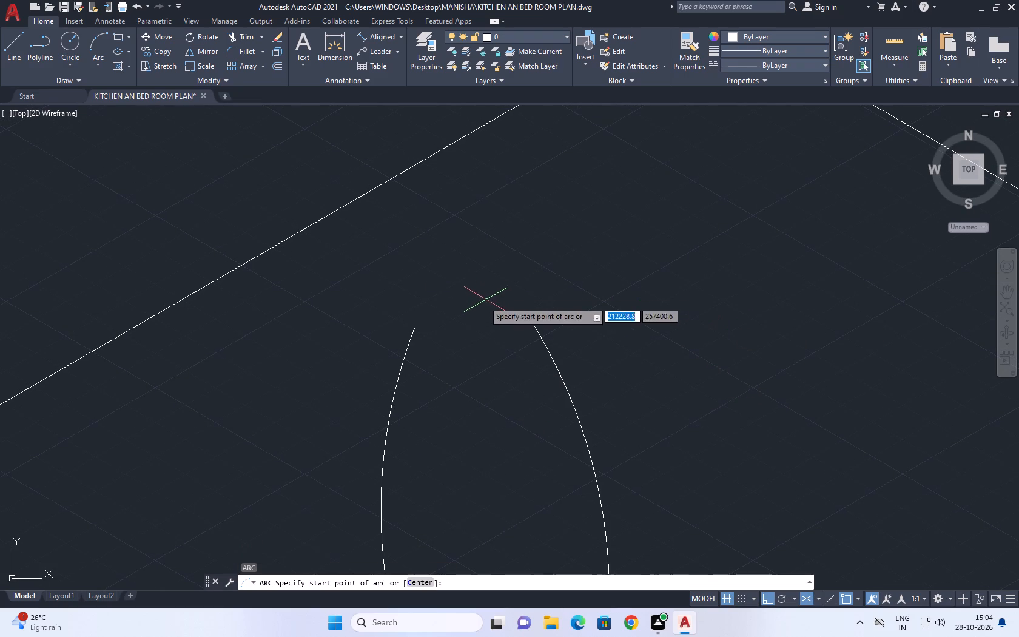
left_click(412, 328)
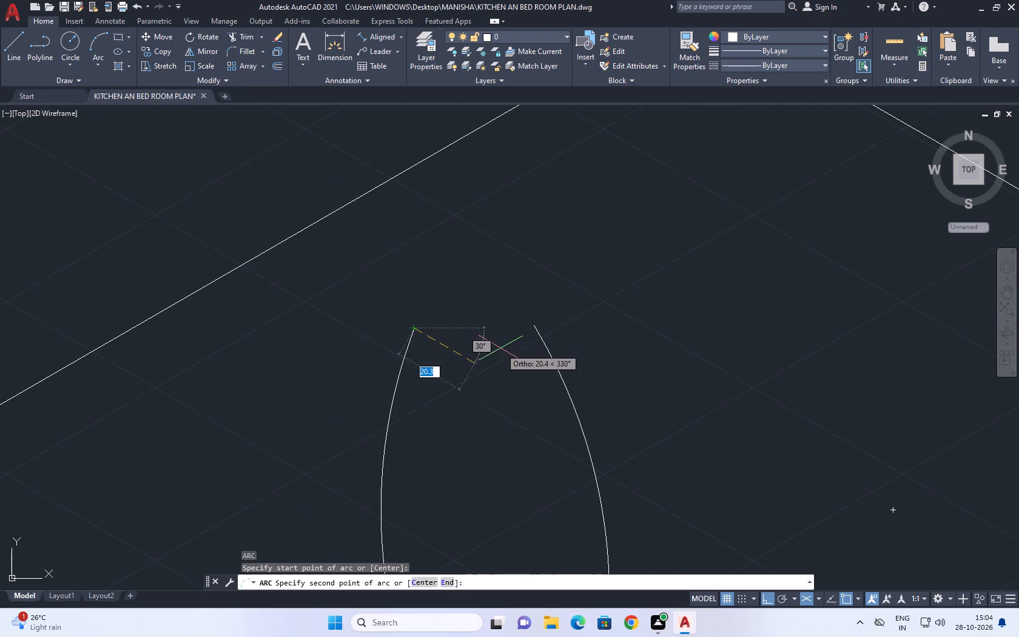
key("F8")
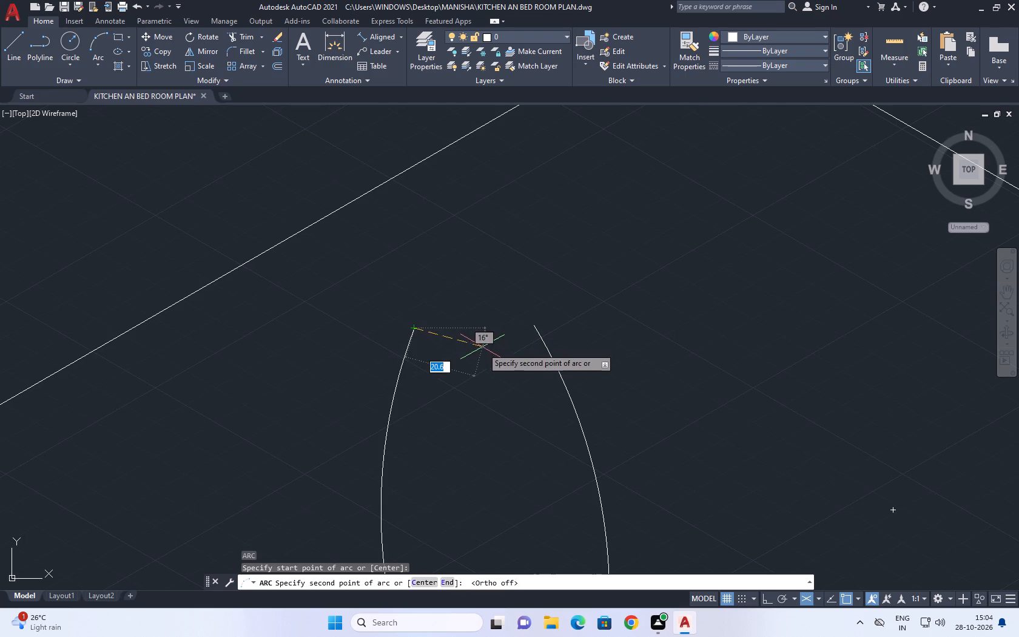
left_click(481, 346)
left_click(535, 328)
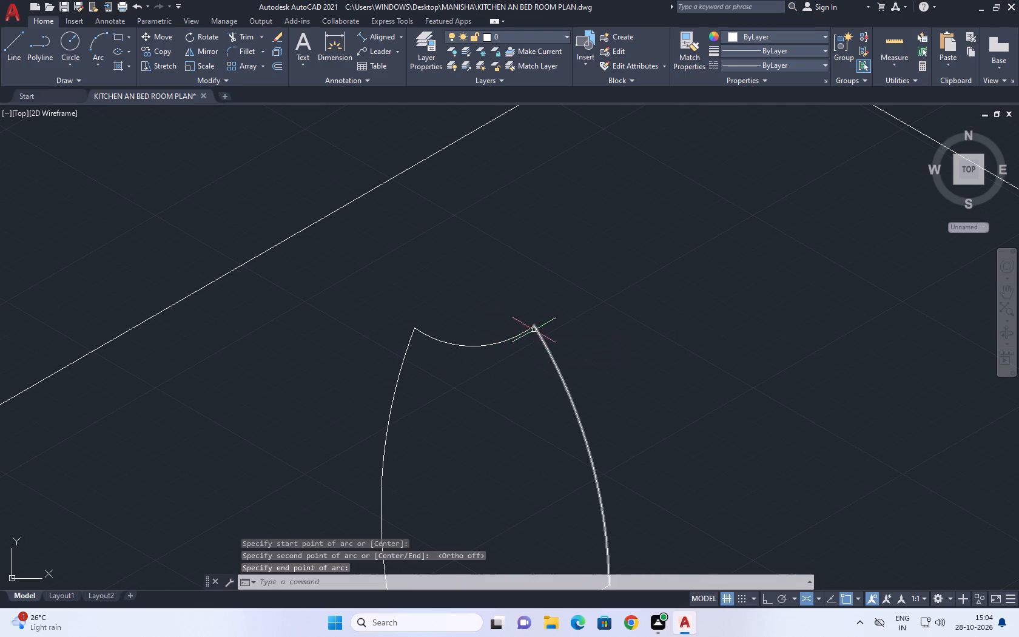
Flatten the new rim arc slightly by moving its midpoint upward, and clear the selection.
scroll(481, 332, "up", 2)
middle_click_drag(487, 352, 505, 393)
left_click_drag(530, 410, 528, 405)
left_click(515, 354)
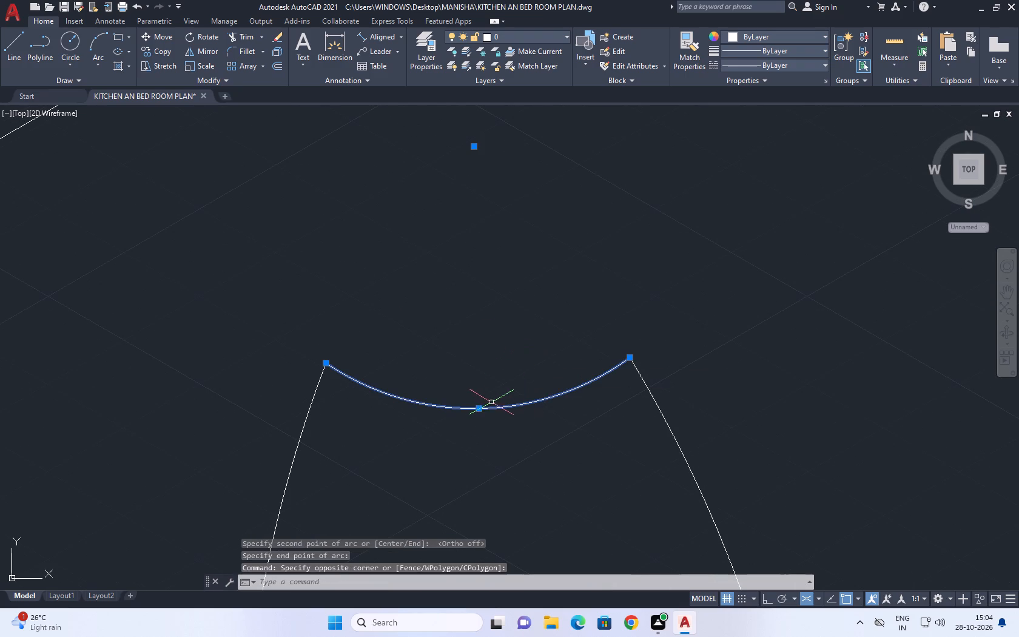
left_click(478, 411)
left_click(478, 394)
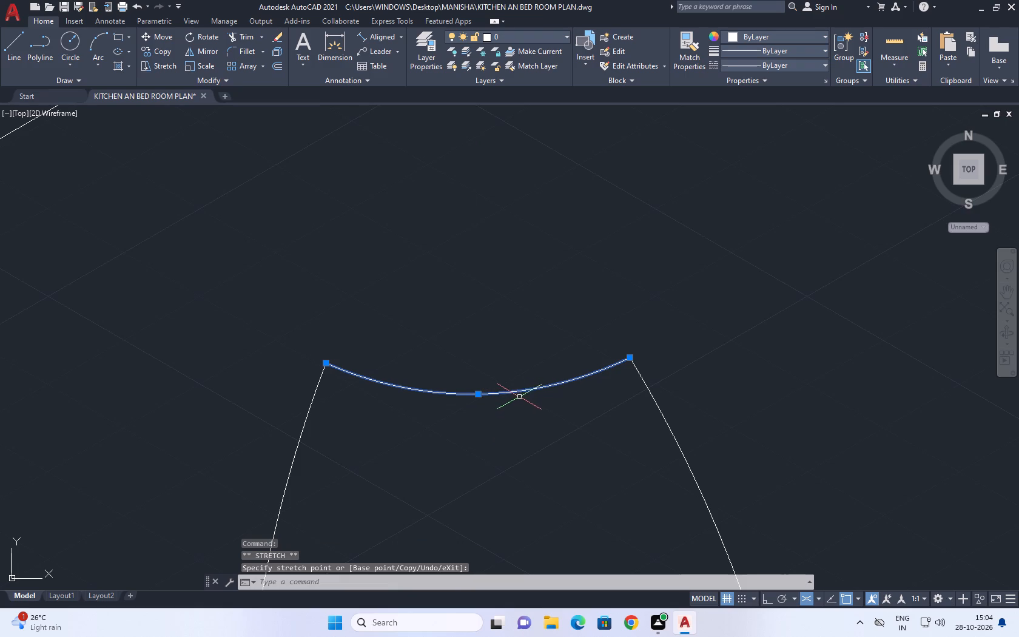
key("Escape")
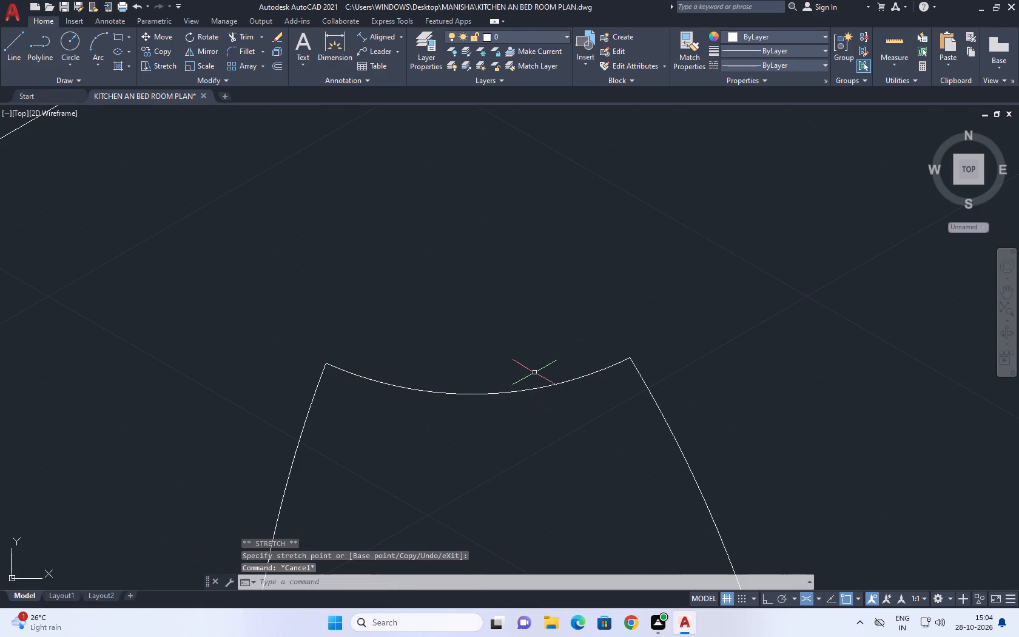
Draw an upward-bowed three-point arc between the same two rim corners to close the vessel's oval mouth.
type("A")
key("space")
middle_click_drag(338, 336, 261, 290)
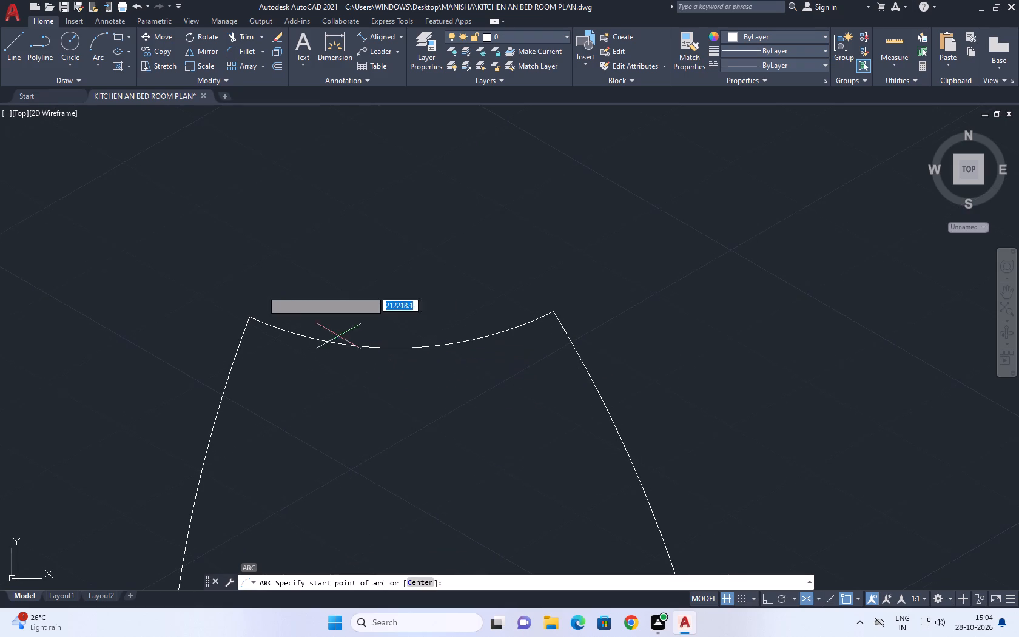
left_click(249, 318)
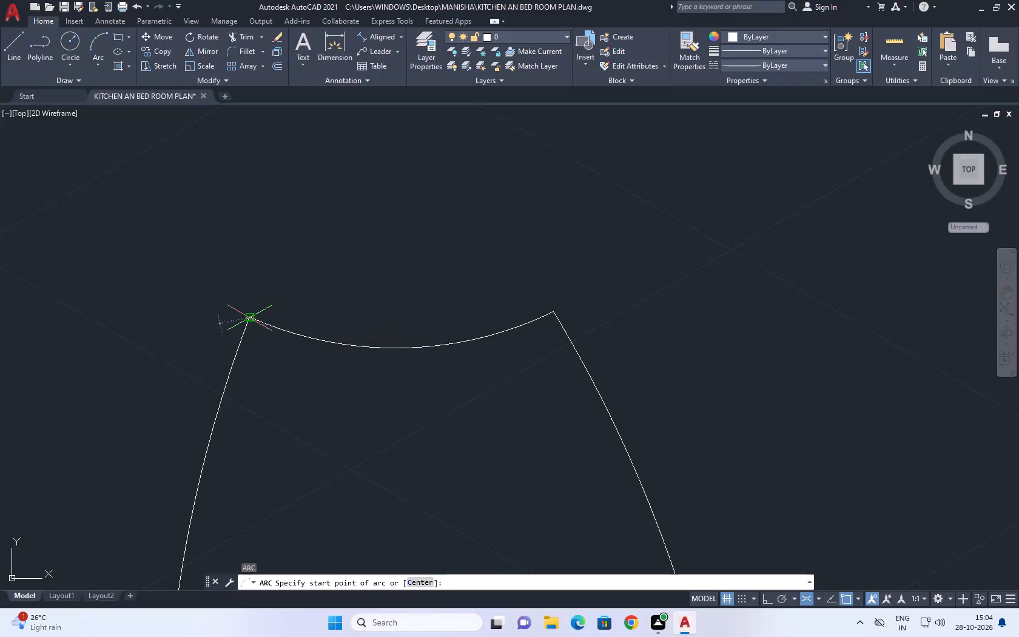
left_click(397, 280)
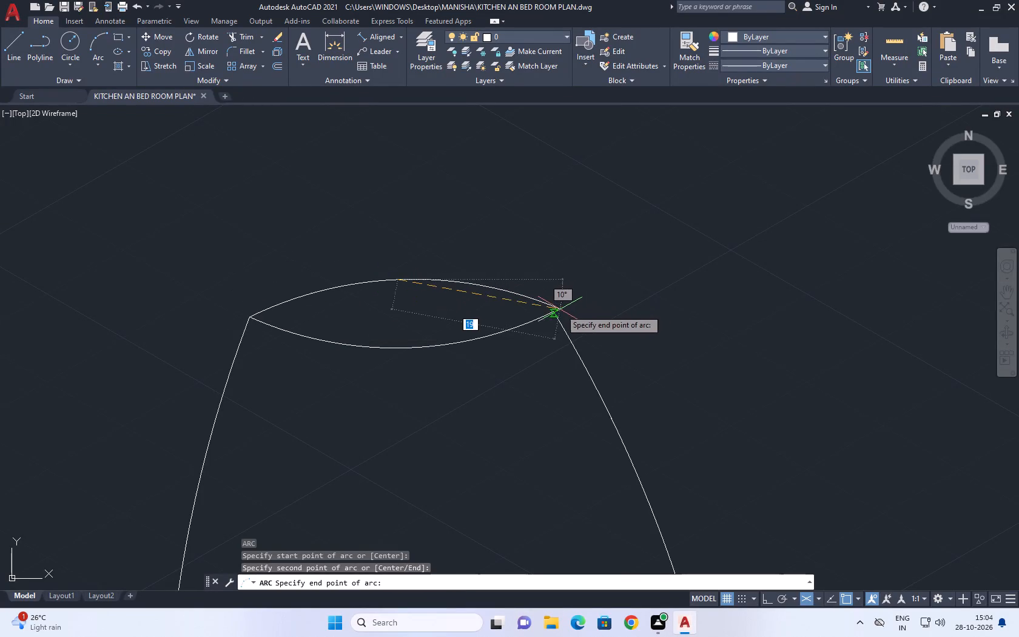
left_click(550, 312)
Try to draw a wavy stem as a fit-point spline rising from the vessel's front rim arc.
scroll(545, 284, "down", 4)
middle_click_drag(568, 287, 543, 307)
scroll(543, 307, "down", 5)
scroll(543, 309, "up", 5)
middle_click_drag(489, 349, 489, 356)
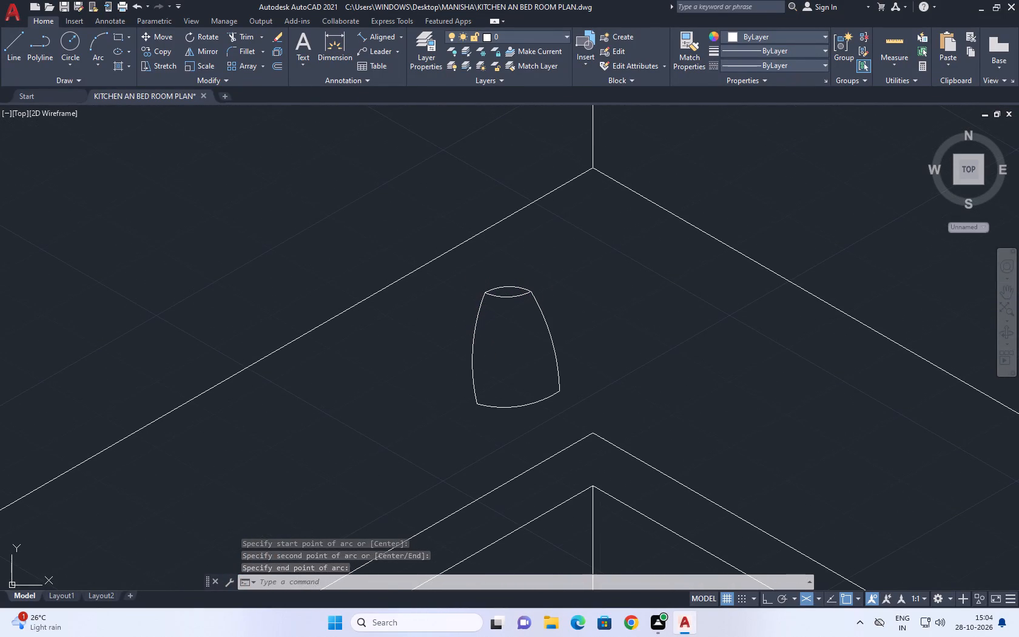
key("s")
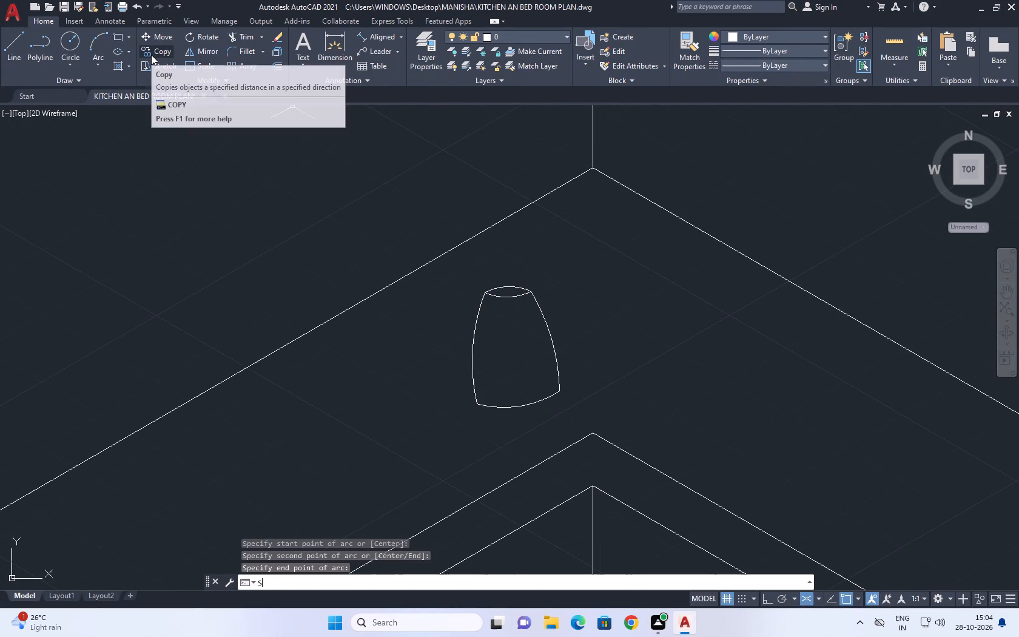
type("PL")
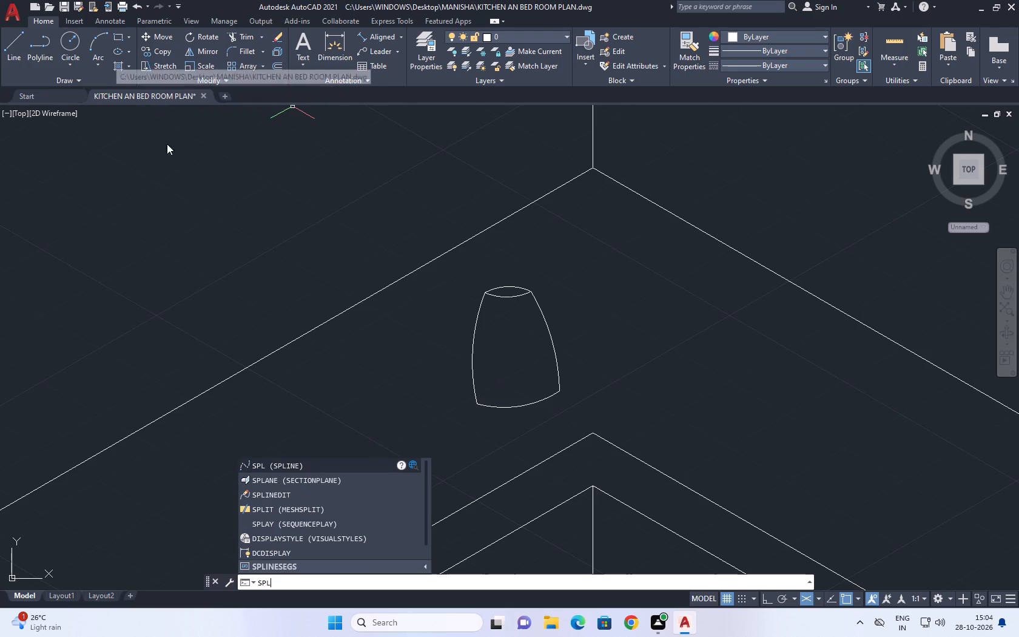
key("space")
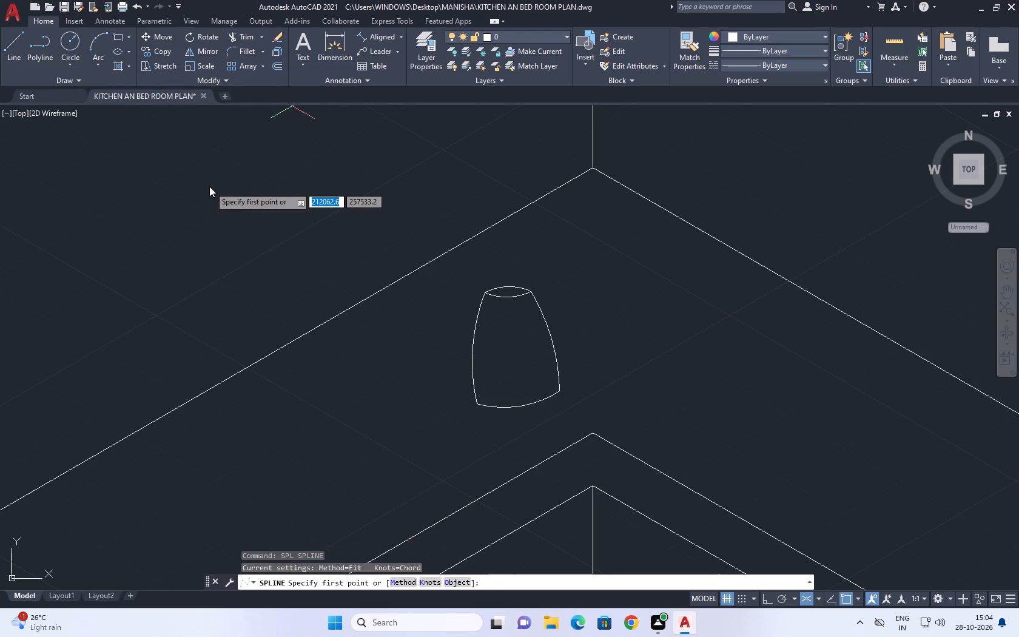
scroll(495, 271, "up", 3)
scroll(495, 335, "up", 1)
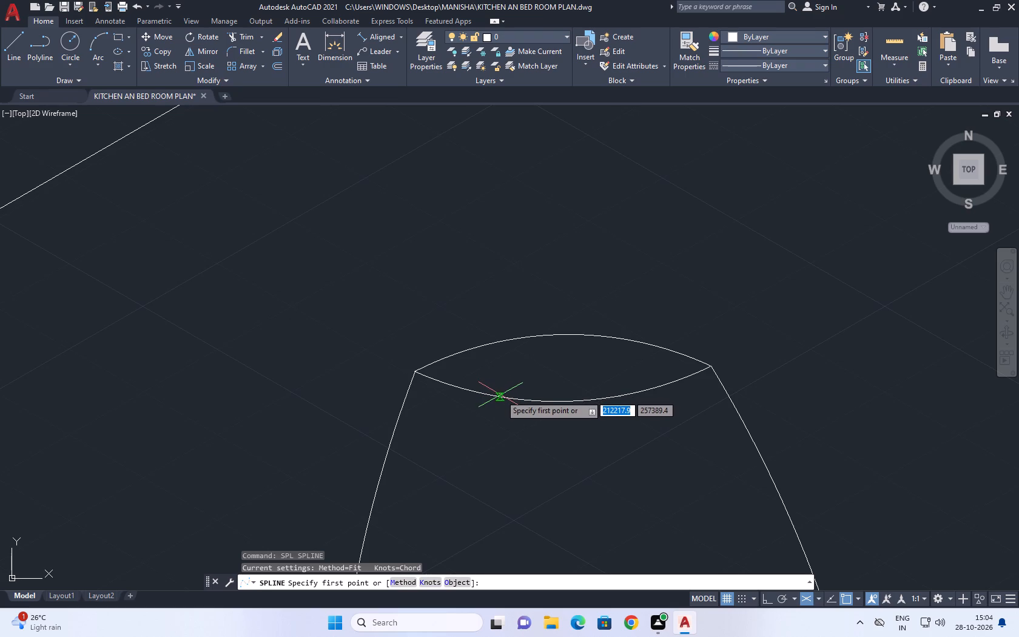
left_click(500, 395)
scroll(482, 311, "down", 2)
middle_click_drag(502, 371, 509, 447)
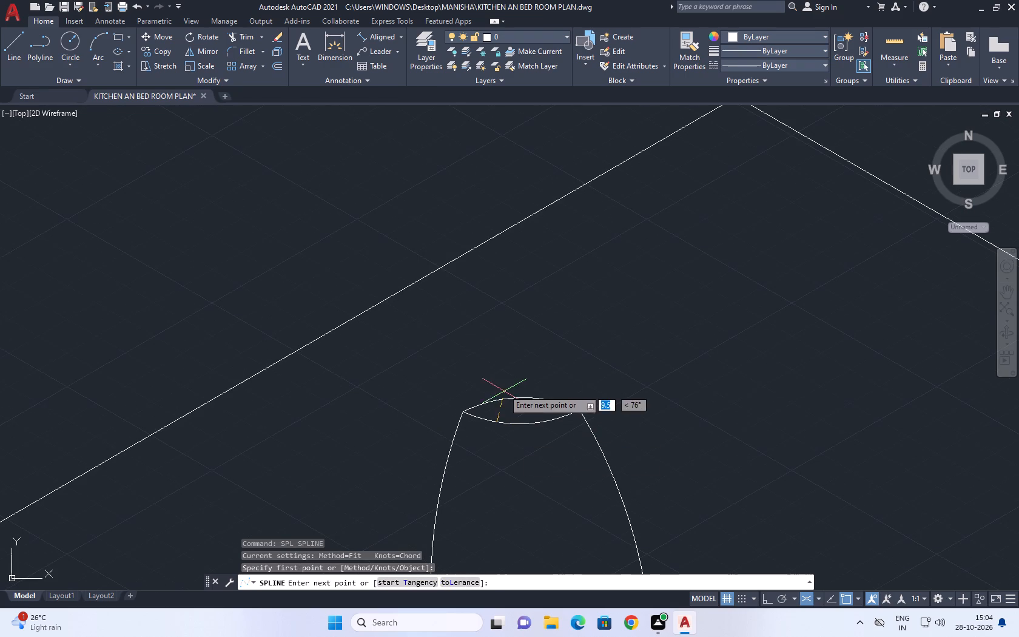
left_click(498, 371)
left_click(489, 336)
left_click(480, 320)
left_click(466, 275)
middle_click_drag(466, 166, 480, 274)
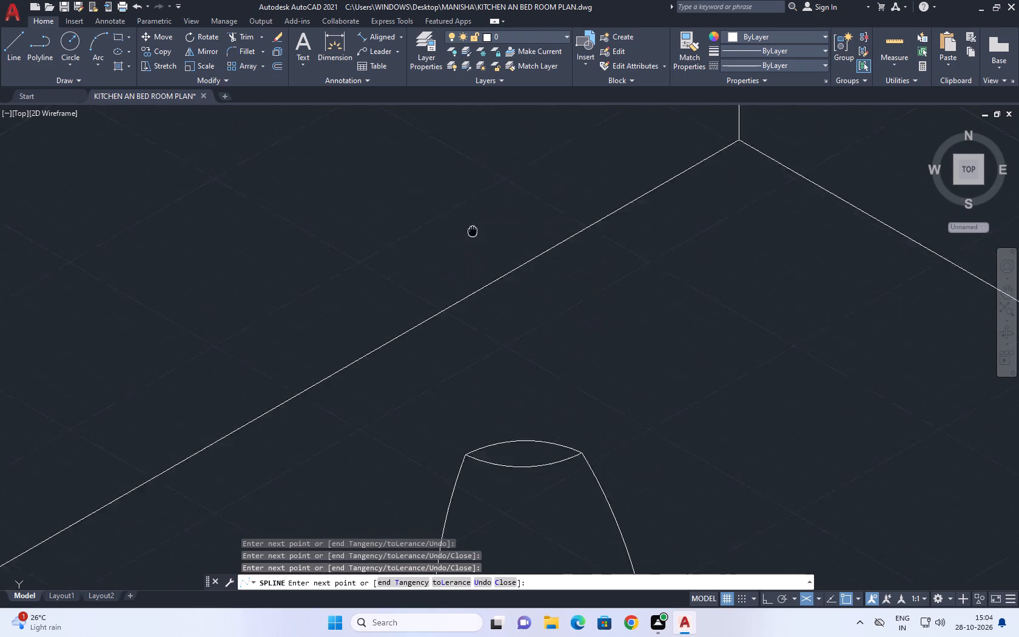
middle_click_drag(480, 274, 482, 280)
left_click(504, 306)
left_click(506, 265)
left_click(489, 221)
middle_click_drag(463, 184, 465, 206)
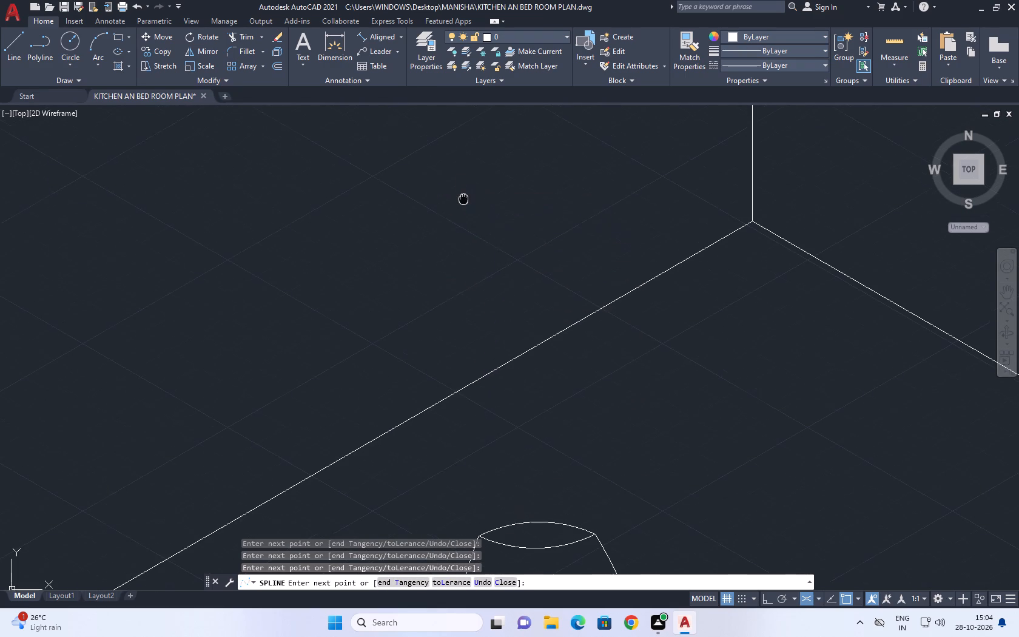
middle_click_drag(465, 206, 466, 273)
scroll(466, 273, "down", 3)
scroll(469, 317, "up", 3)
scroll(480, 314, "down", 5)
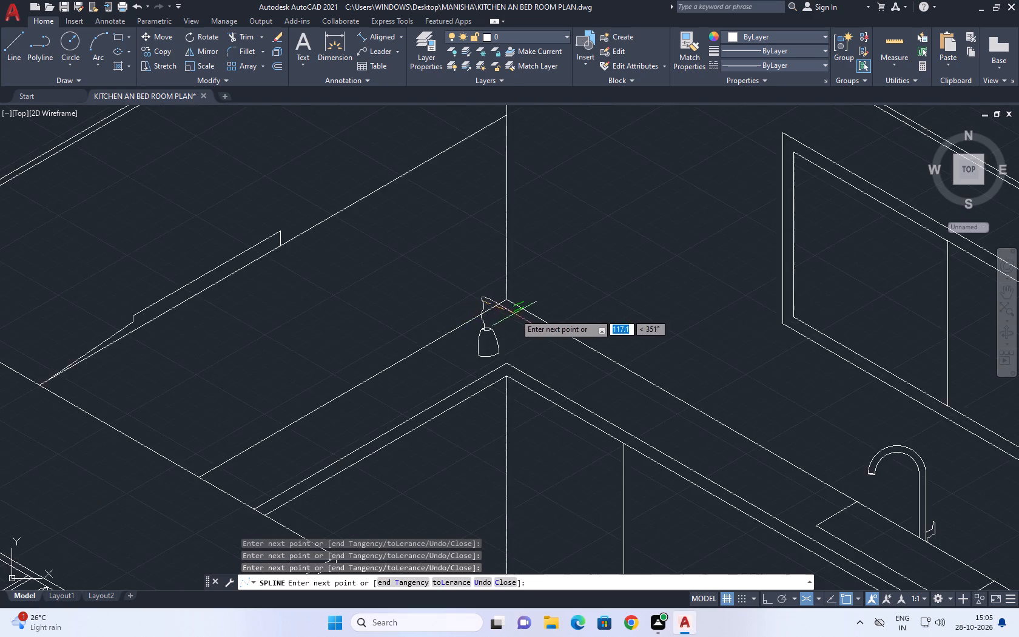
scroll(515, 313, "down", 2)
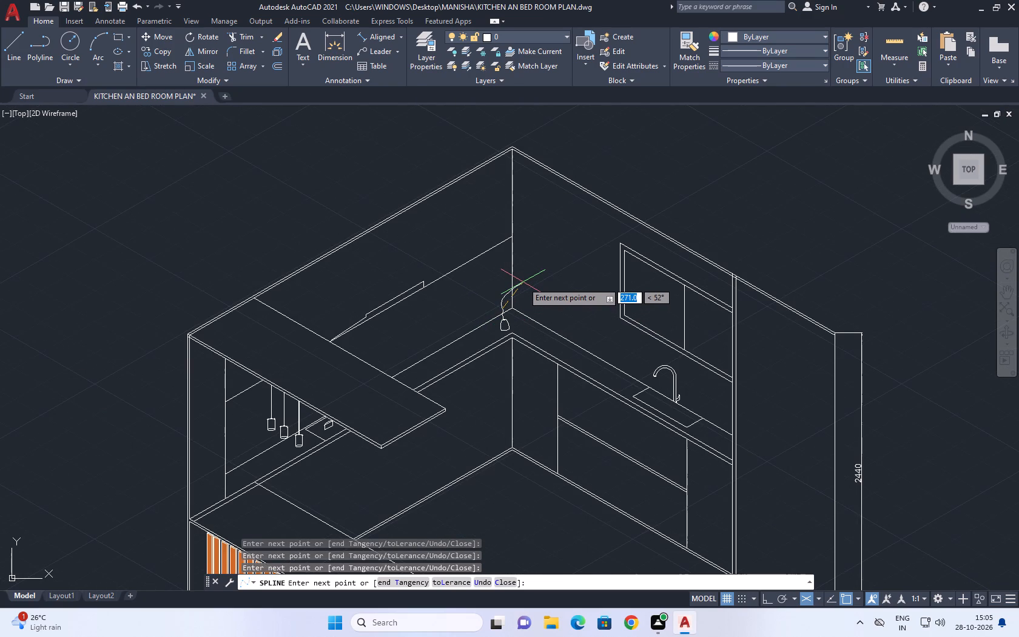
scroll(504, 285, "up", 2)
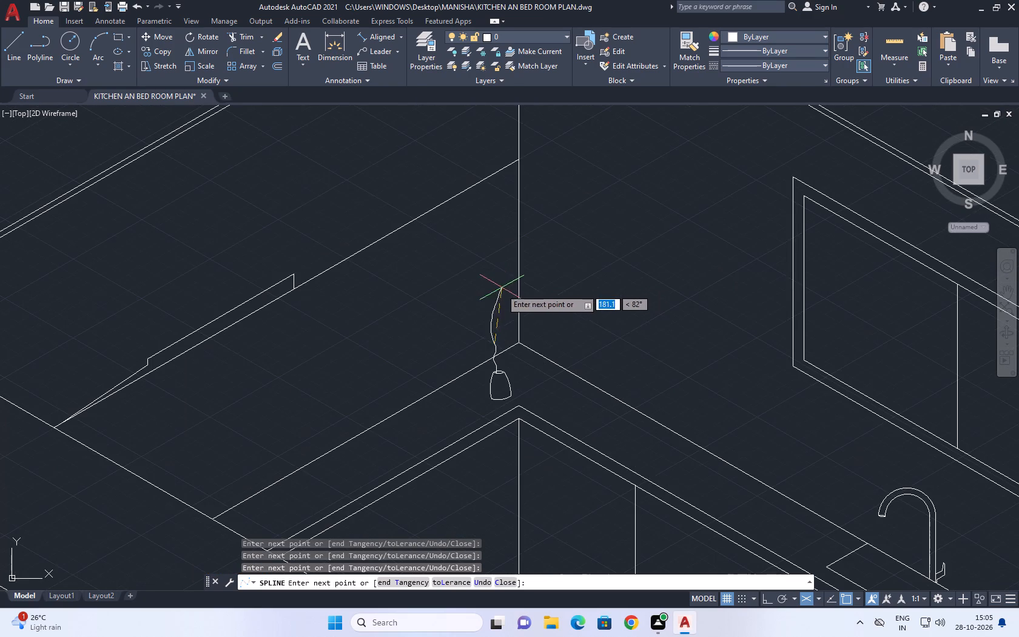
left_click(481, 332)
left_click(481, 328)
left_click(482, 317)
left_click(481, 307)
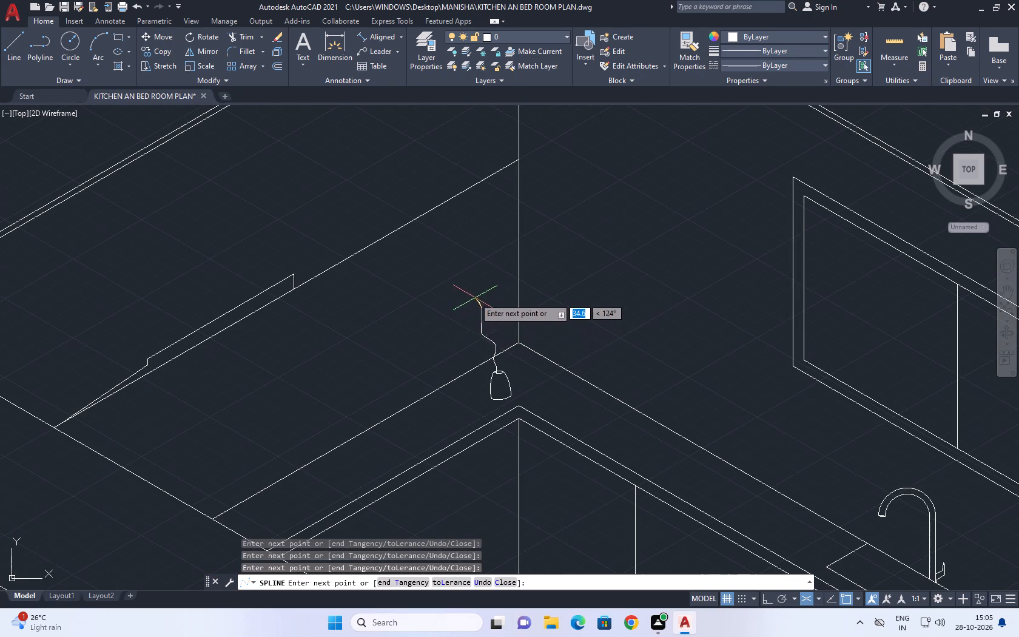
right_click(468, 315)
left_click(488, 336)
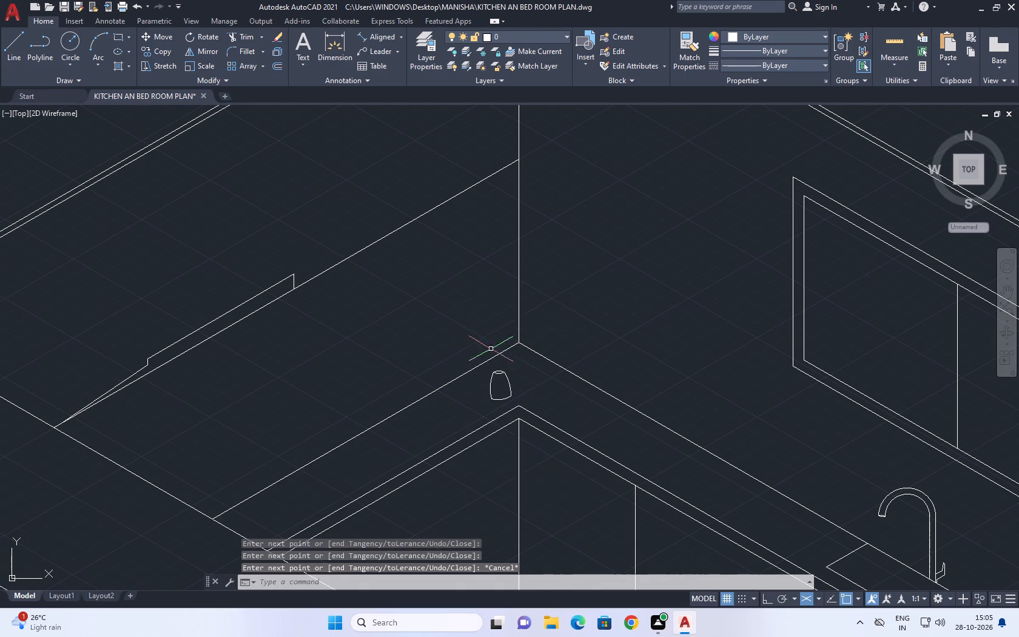
Enlarge the whole vessel freehand with Scale, using a base point near the middle of its bottom arc.
scroll(499, 384, "up", 3)
middle_click_drag(527, 388, 499, 342)
scroll(516, 384, "up", 1)
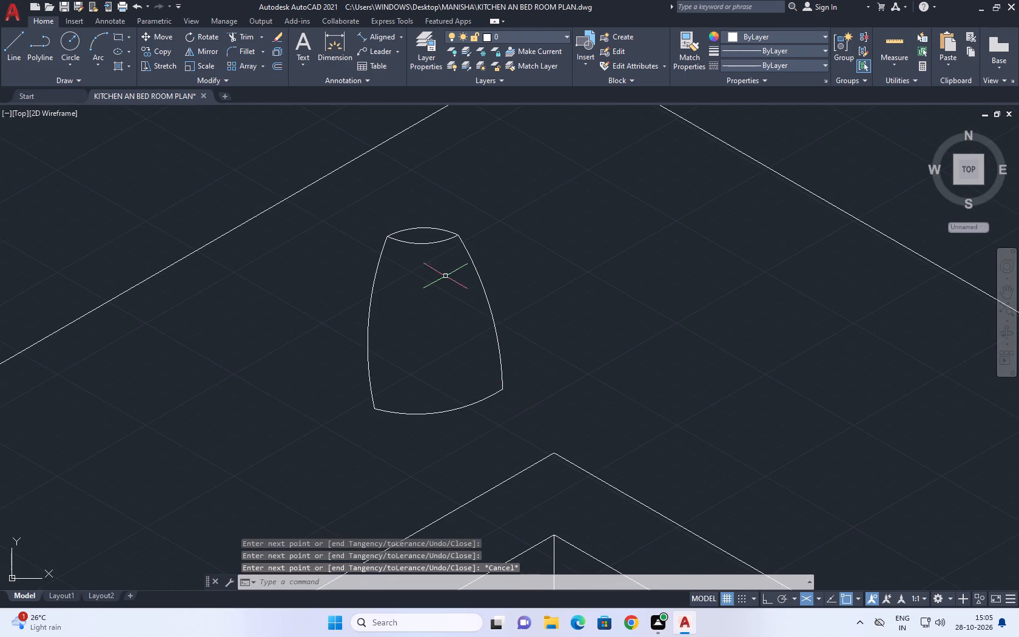
scroll(436, 255, "down", 2)
left_click(394, 230)
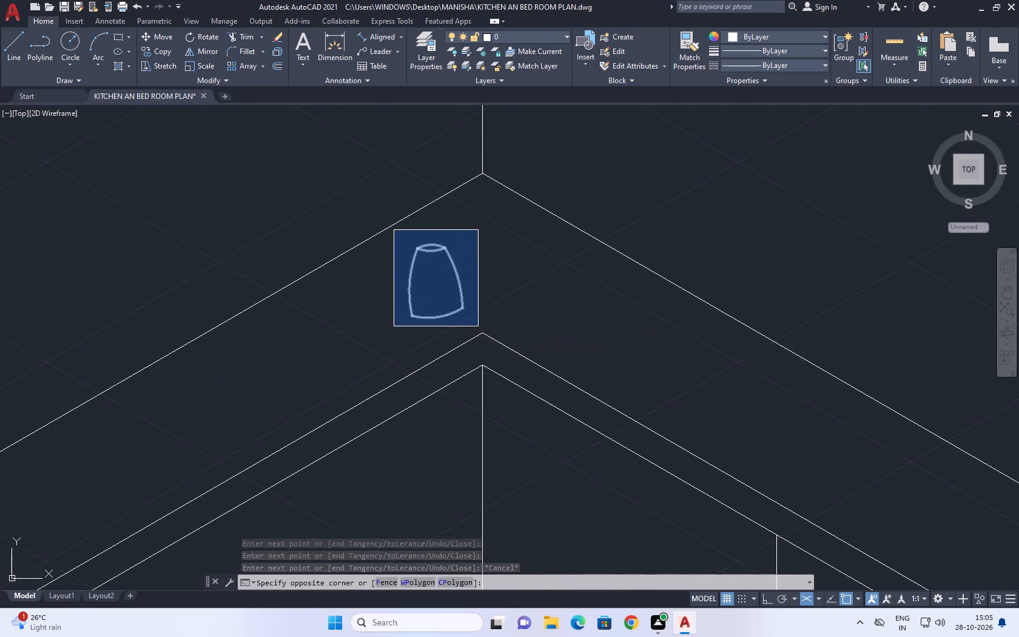
left_click(478, 326)
left_click(210, 66)
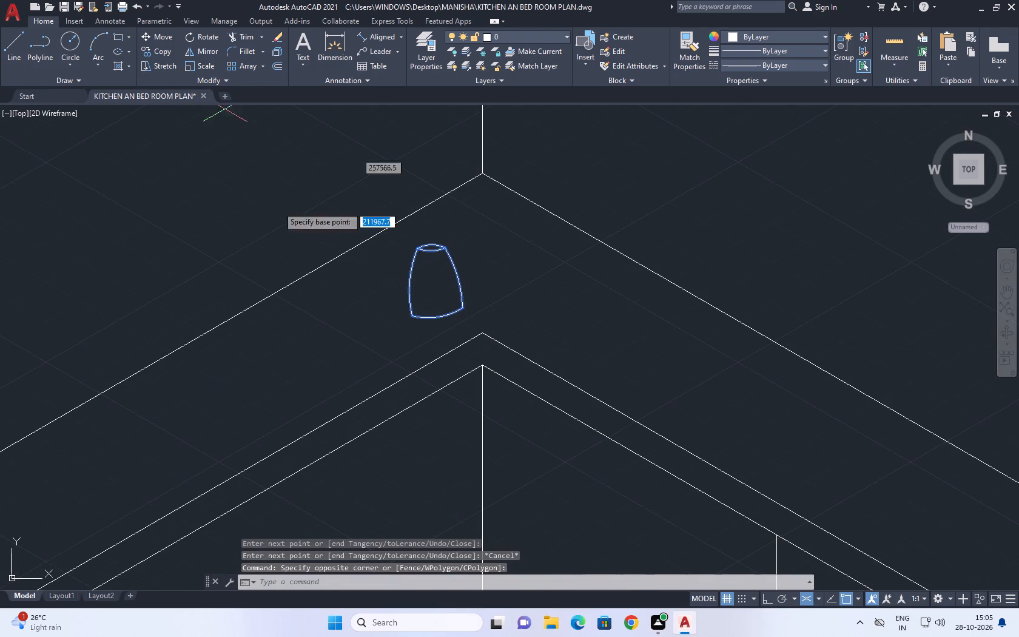
scroll(460, 308, "up", 2)
left_click(417, 325)
scroll(463, 334, "down", 2)
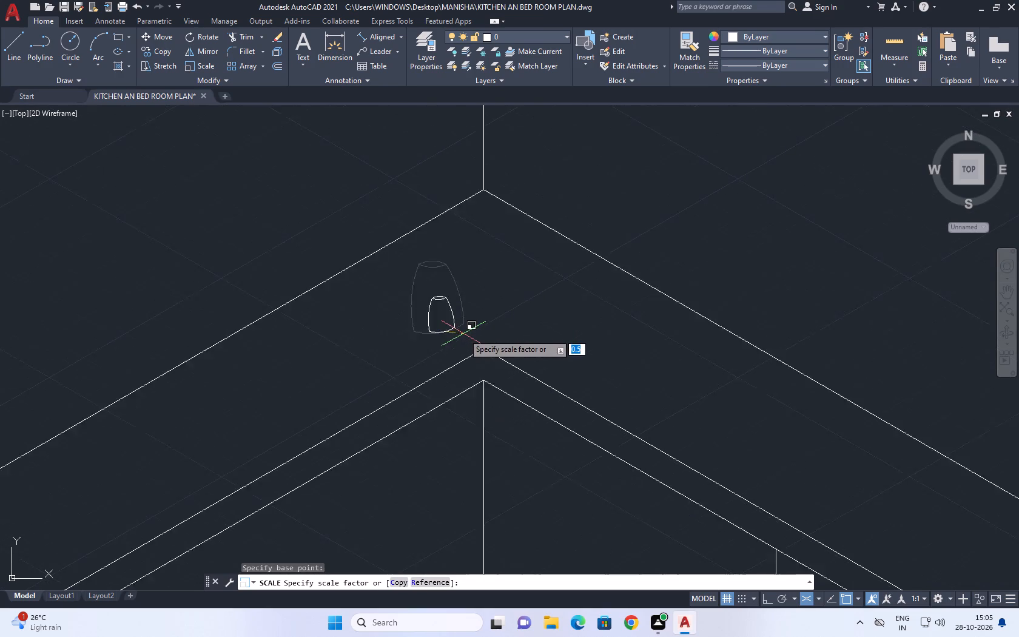
scroll(463, 334, "down", 1)
left_click(489, 335)
scroll(411, 265, "up", 2)
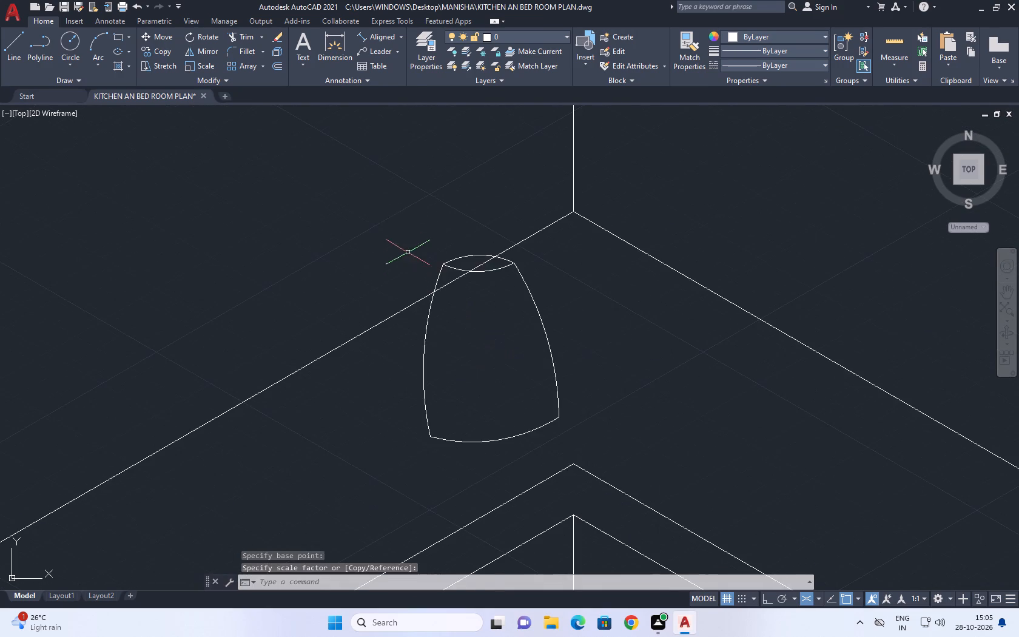
Move the whole enlarged vessel slightly right and down, closer to the worktop's inner corner.
left_click(404, 225)
left_click(590, 468)
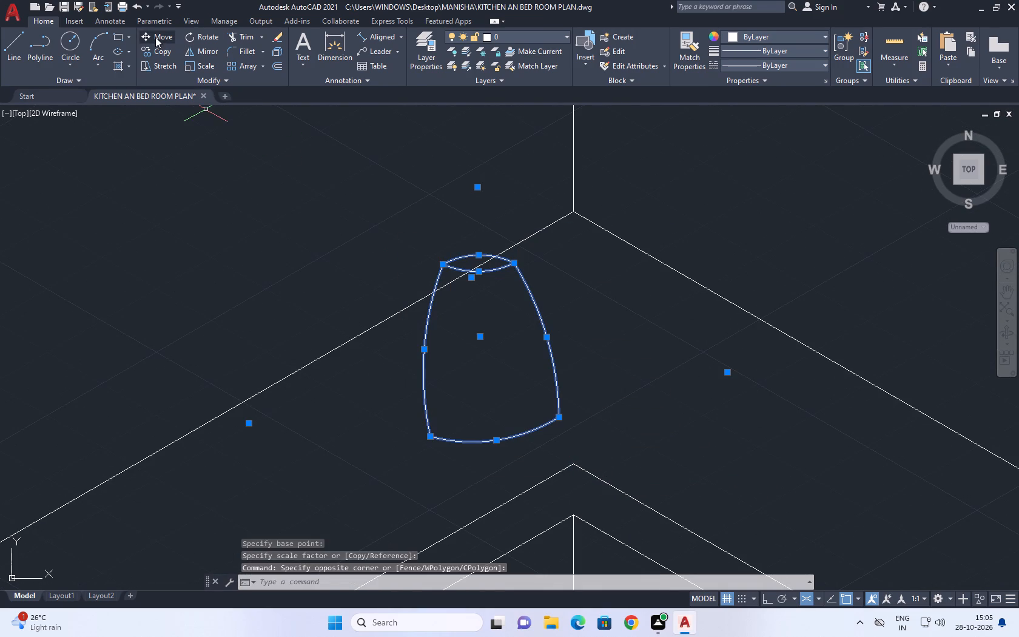
left_click(156, 36)
middle_click_drag(420, 356, 345, 170)
left_click(425, 263)
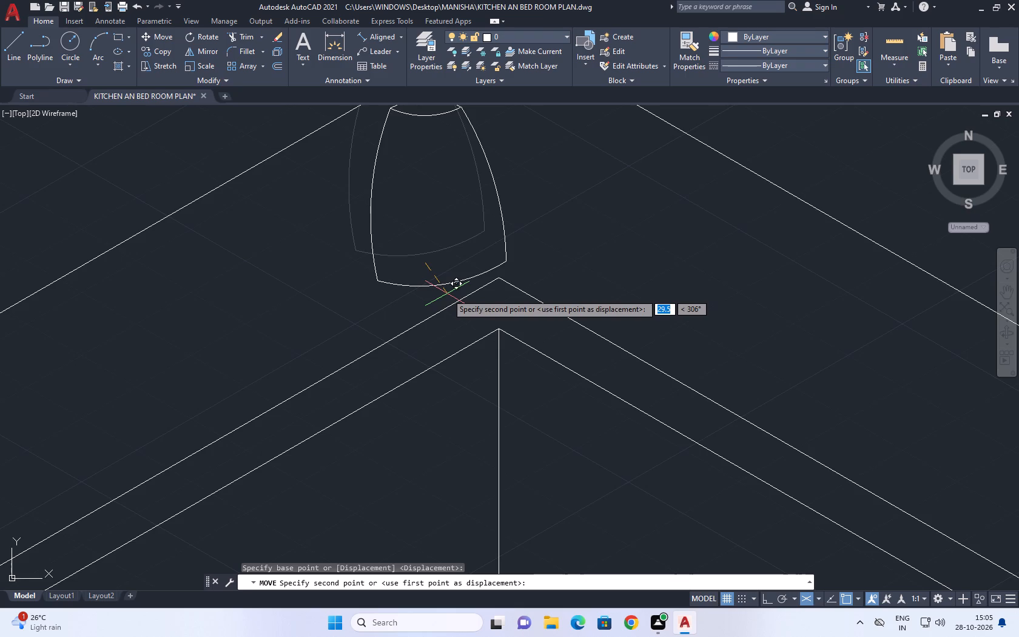
middle_click_drag(448, 291, 465, 355)
left_click(473, 338)
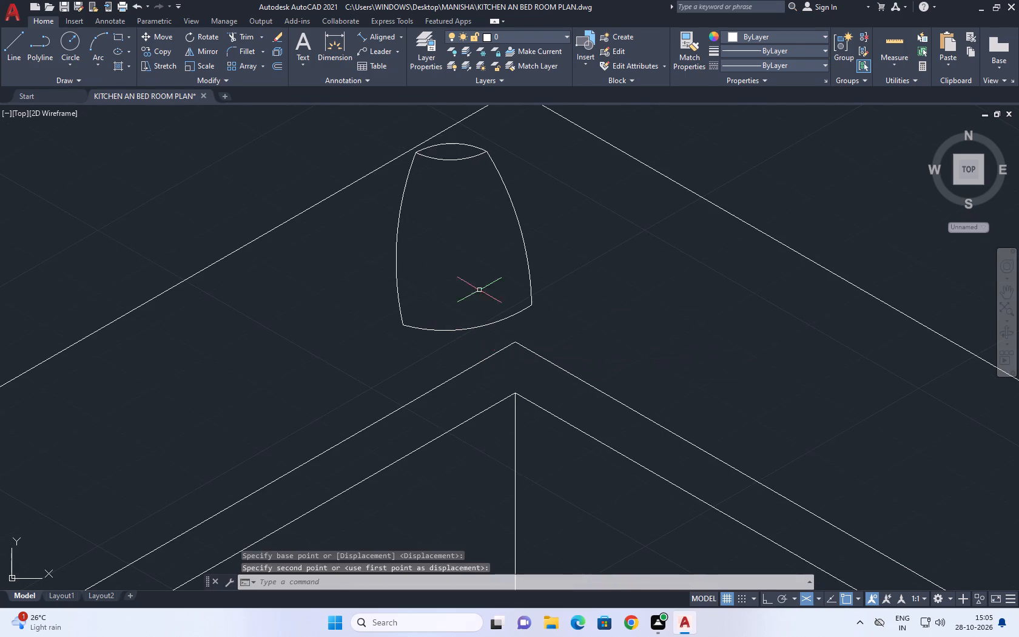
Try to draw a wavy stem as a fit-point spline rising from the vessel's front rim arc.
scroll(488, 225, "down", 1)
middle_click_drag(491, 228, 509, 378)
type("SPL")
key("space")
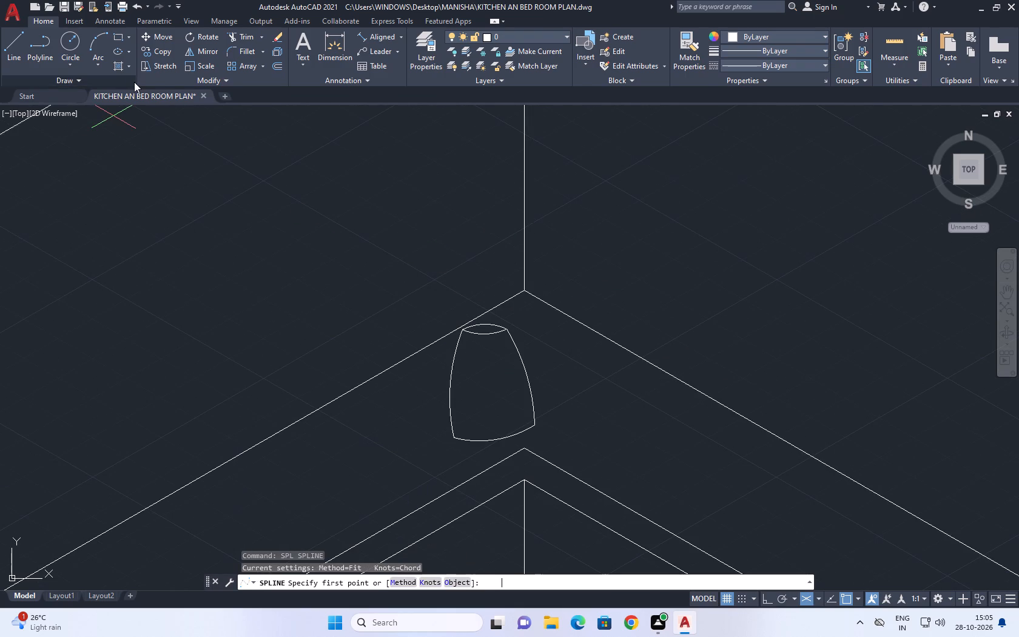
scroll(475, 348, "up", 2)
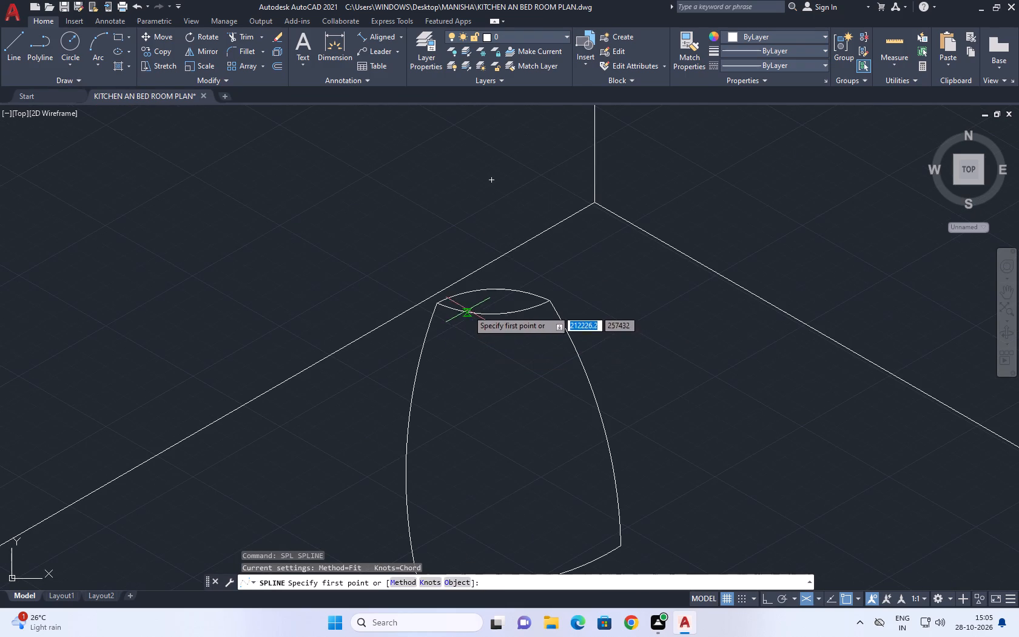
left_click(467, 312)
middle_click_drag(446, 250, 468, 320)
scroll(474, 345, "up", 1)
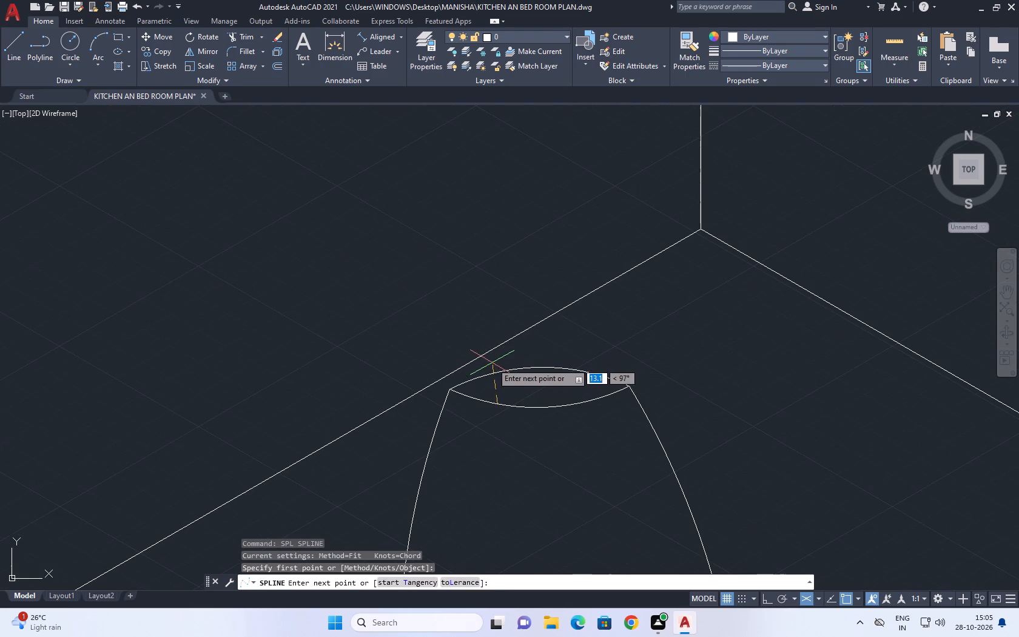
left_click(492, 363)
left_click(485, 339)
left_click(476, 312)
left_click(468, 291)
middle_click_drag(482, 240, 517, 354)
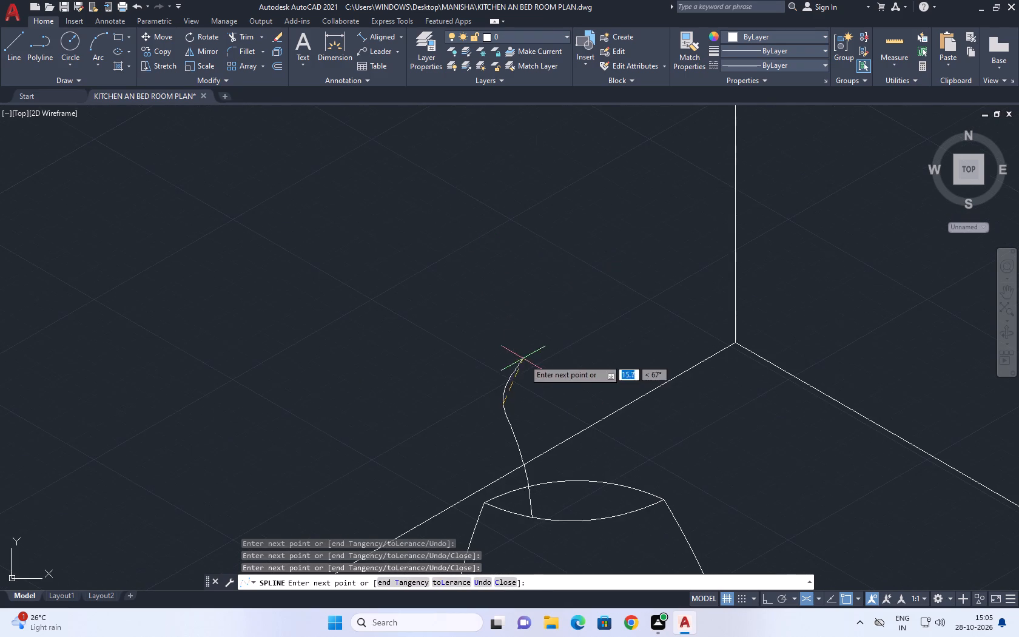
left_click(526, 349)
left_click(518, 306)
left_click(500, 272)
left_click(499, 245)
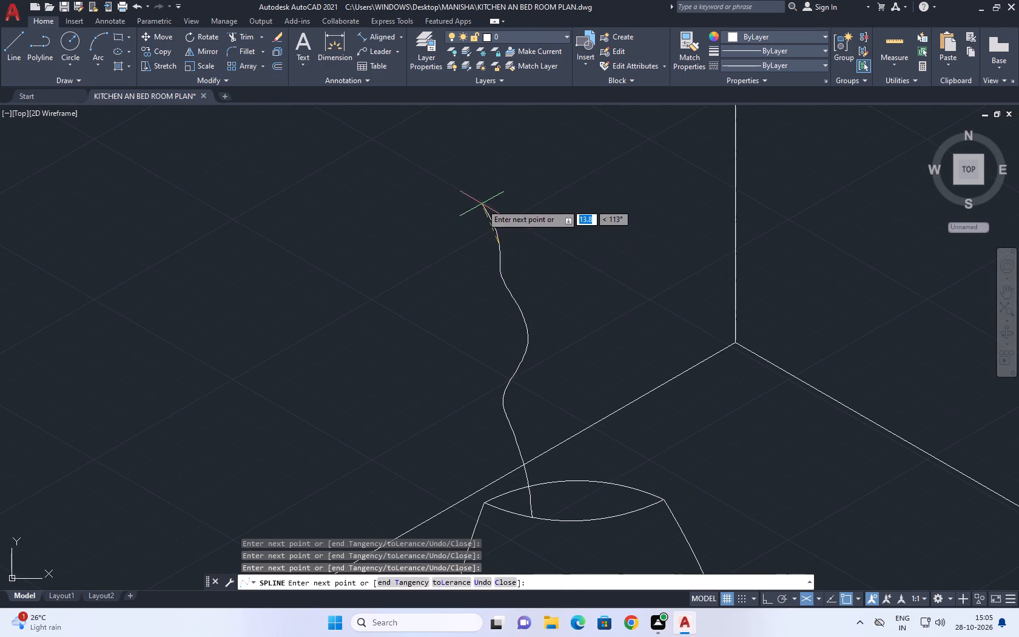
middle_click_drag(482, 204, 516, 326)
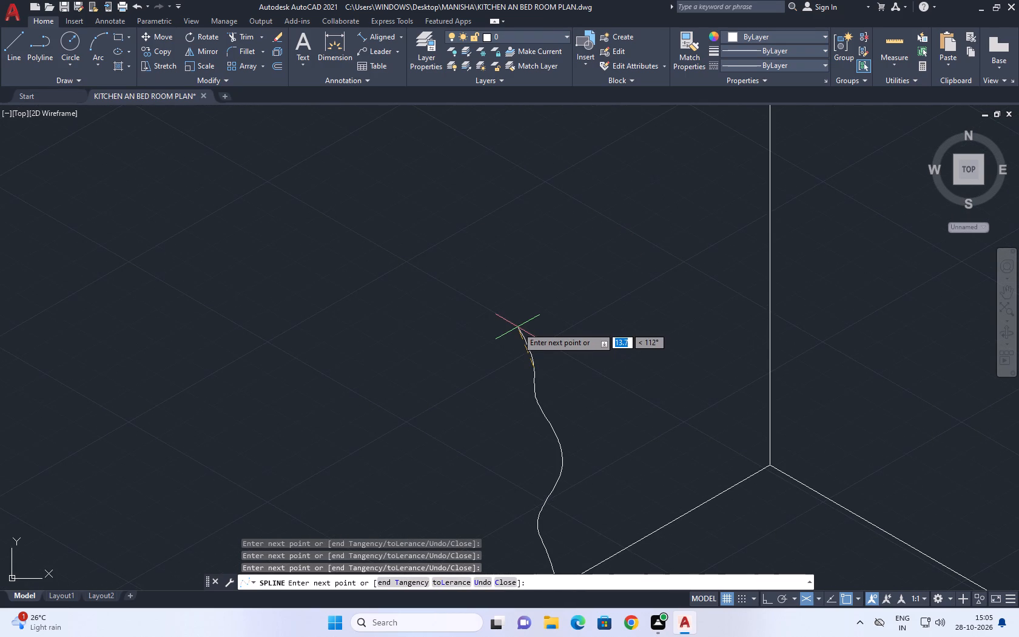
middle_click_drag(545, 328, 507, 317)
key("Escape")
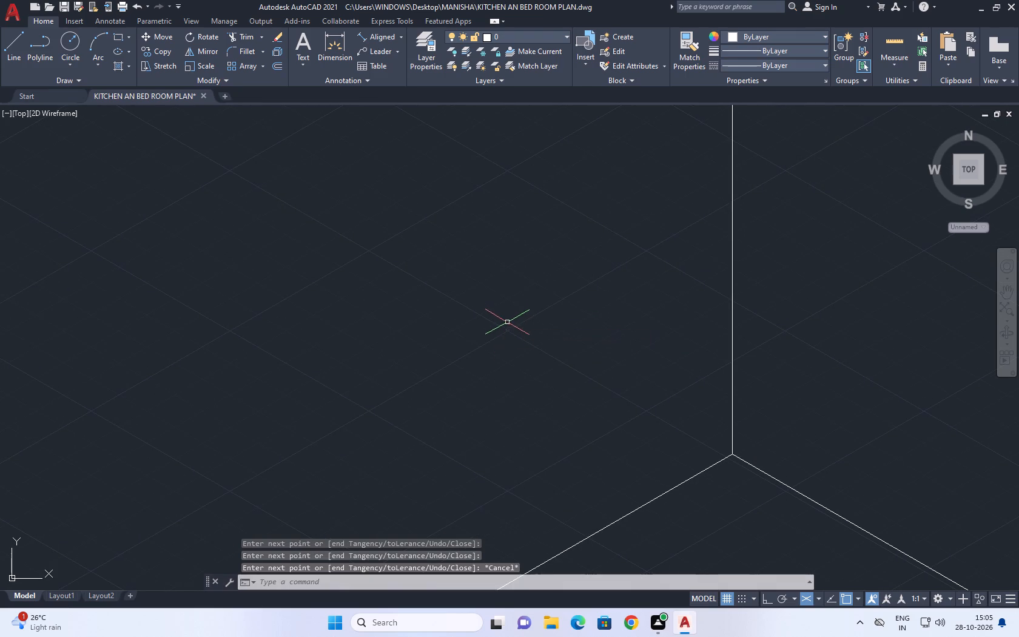
Draw a pointed leaf curving up and left from inside the vessel's mouth, using two three-point arcs that share both ends.
middle_click_drag(544, 382, 504, 309)
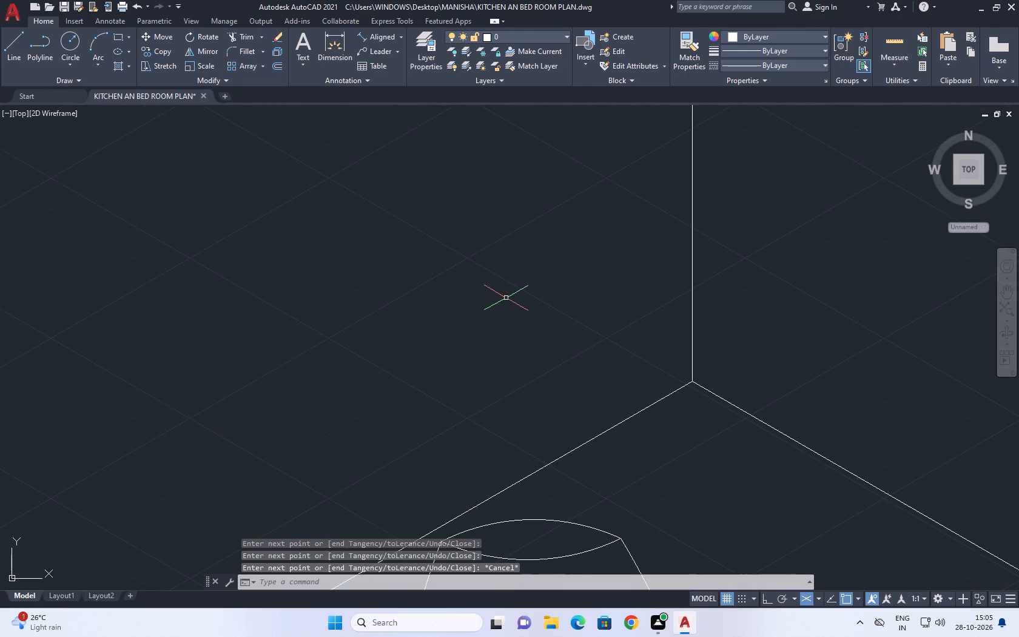
key("a")
key("space")
middle_click_drag(543, 431, 550, 345)
left_click(498, 457)
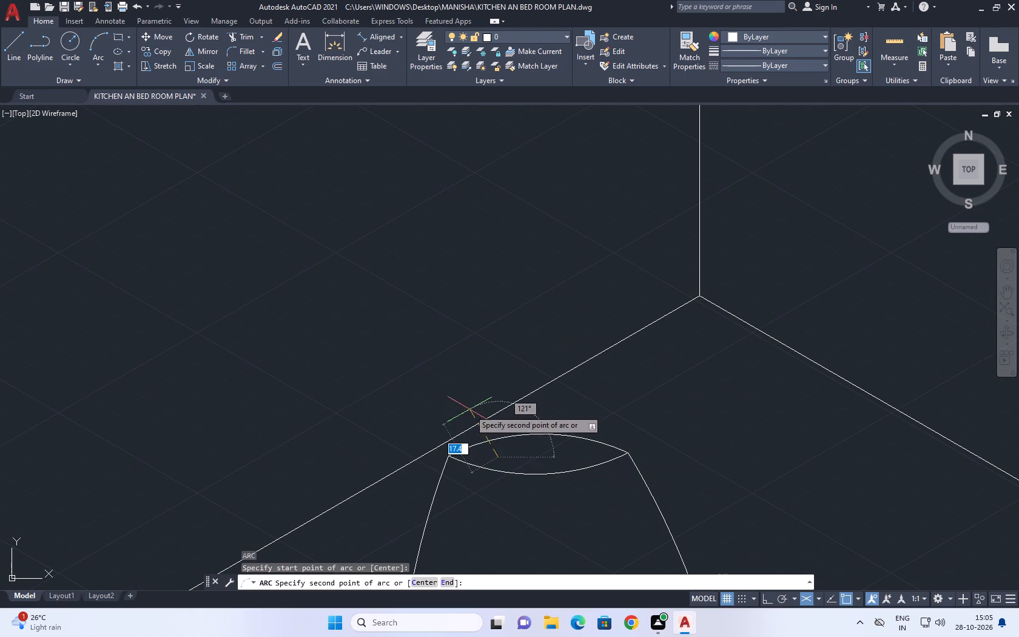
left_click(464, 408)
left_click(336, 345)
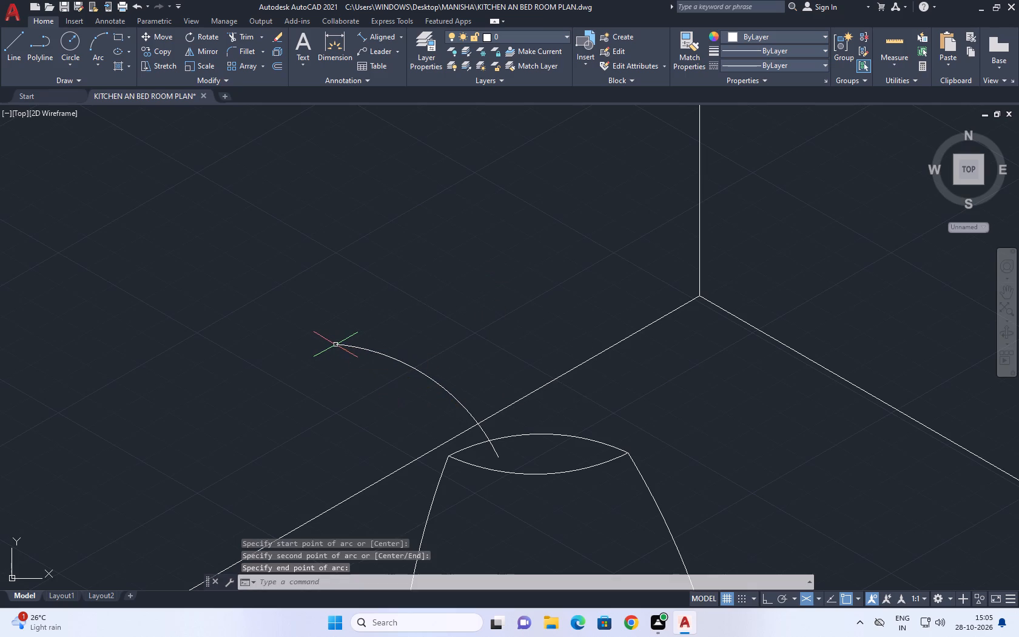
key("space")
left_click(335, 346)
left_click(434, 342)
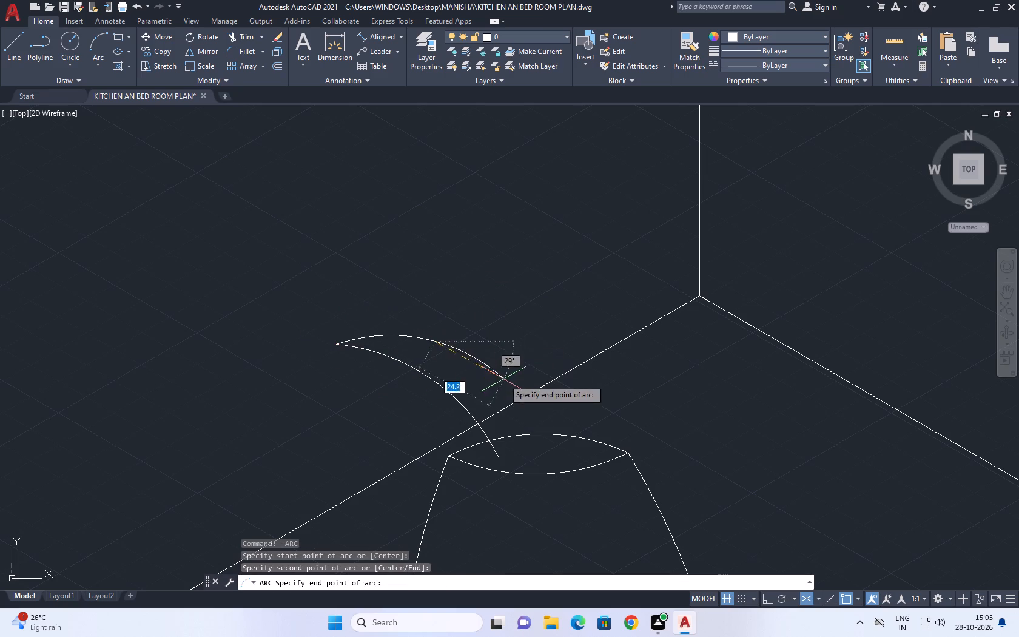
left_click(499, 457)
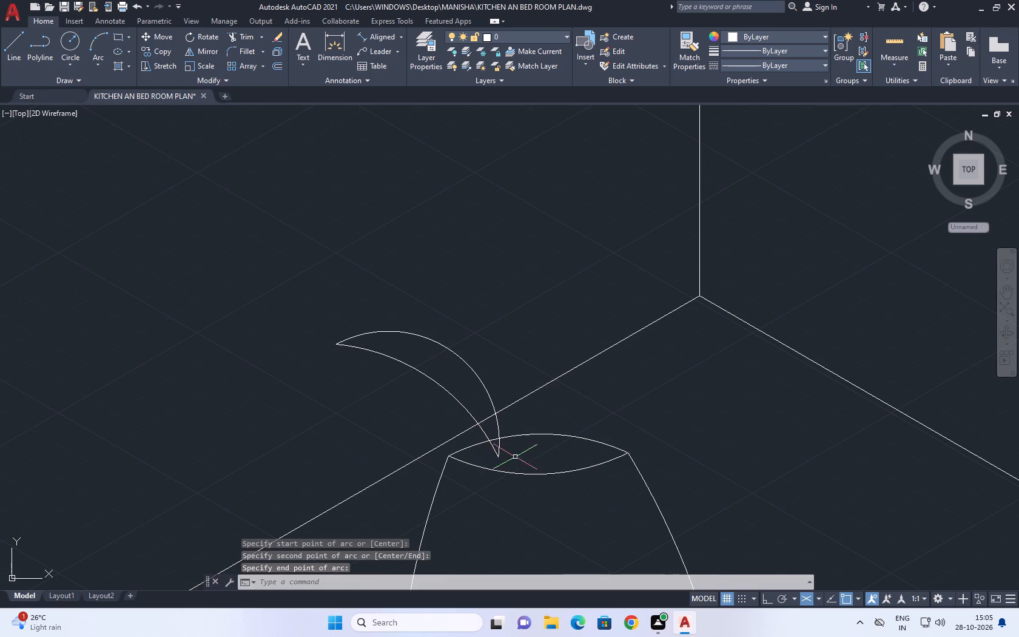
Move both leaf arcs down and right so their shared base passes just below the vessel's front rim arc.
scroll(487, 445, "up", 1)
middle_click_drag(501, 456, 477, 384)
scroll(476, 372, "up", 2)
left_click(502, 402)
left_click(456, 412)
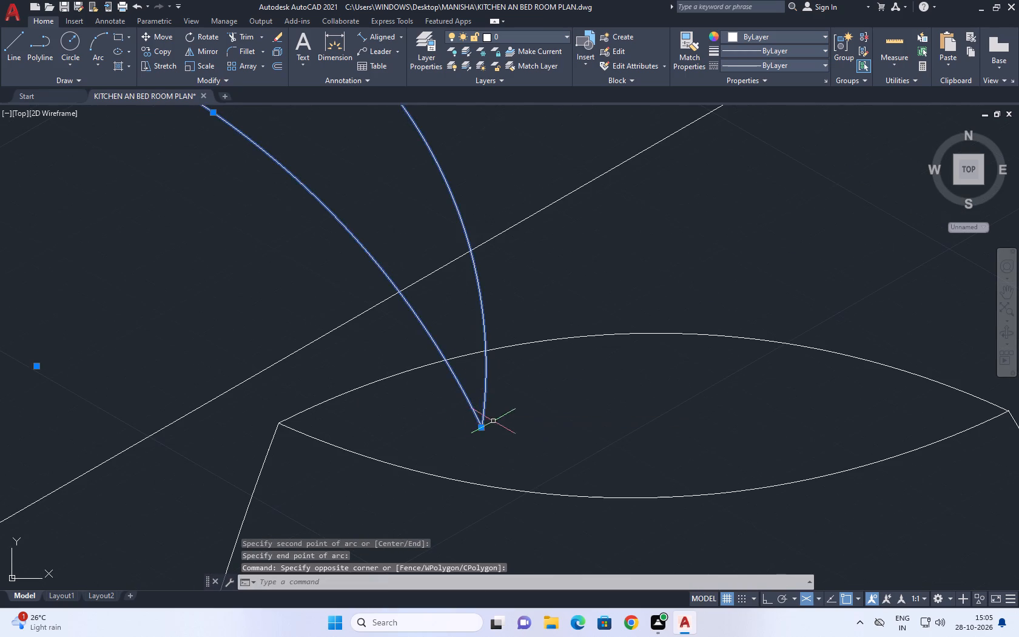
middle_click_drag(493, 411, 504, 343)
key("m")
key("space")
left_click(493, 357)
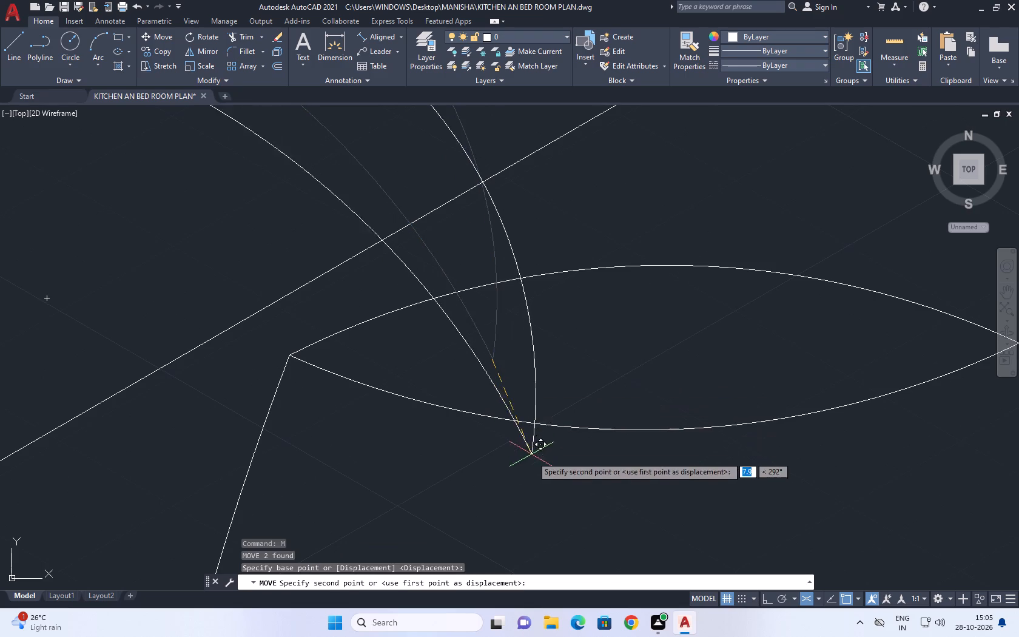
left_click(550, 486)
Trim the portions of both leaf arcs that extend below the vessel's front rim arc.
key("t")
key("r")
key("space")
left_click_drag(557, 455, 551, 455)
left_click(499, 456)
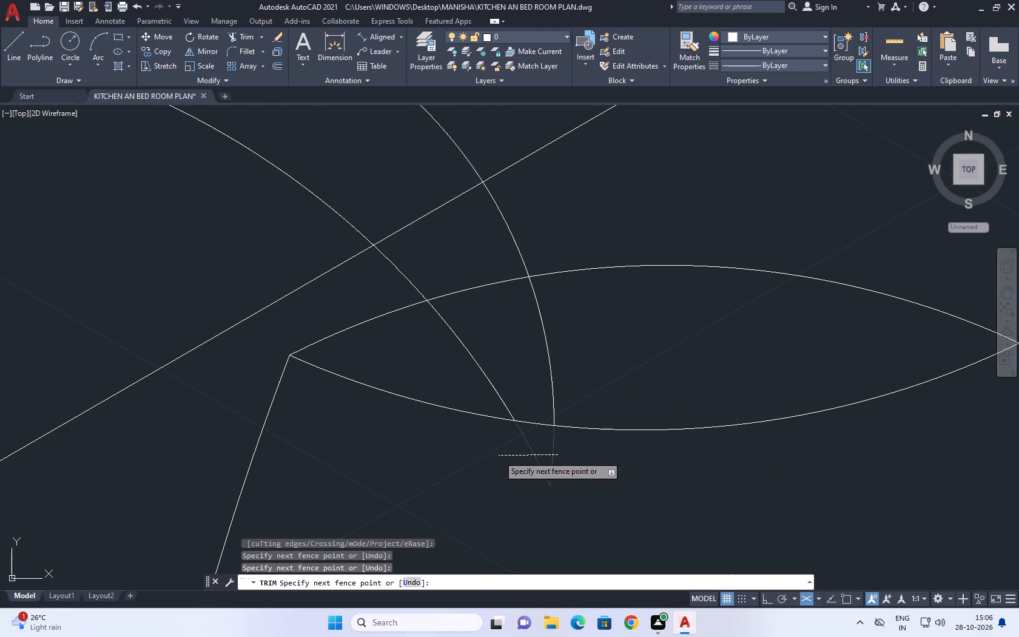
scroll(605, 440, "down", 5)
key("Escape")
Lengthen the leaf by stretching the shared tip of both arcs outward, up and to the left.
scroll(636, 417, "up", 2)
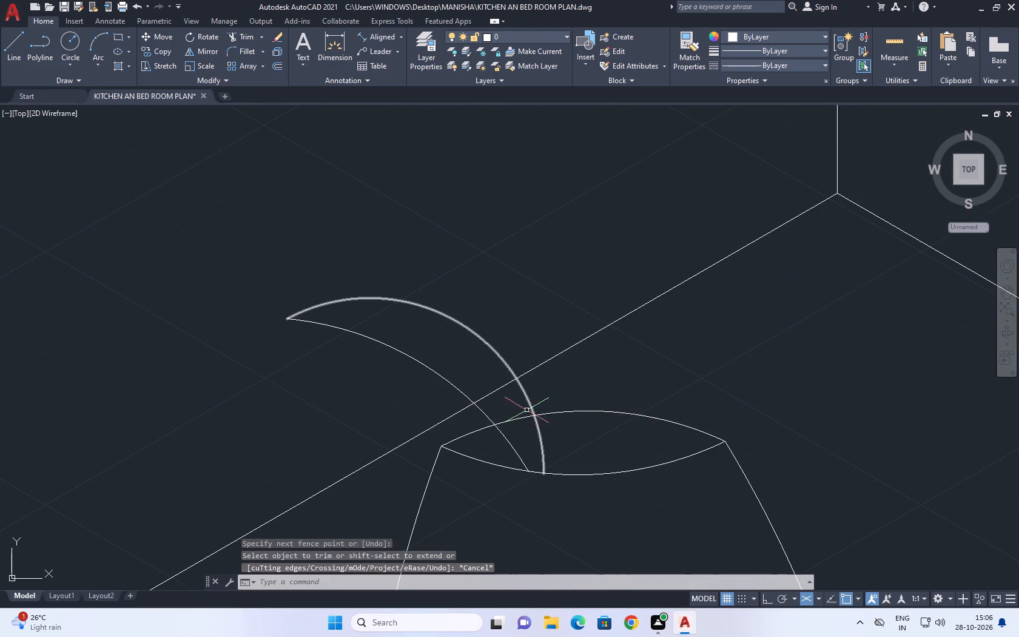
scroll(326, 331, "up", 1)
middle_click_drag(326, 331, 493, 302)
left_click(676, 246)
left_click(604, 321)
left_click(509, 292)
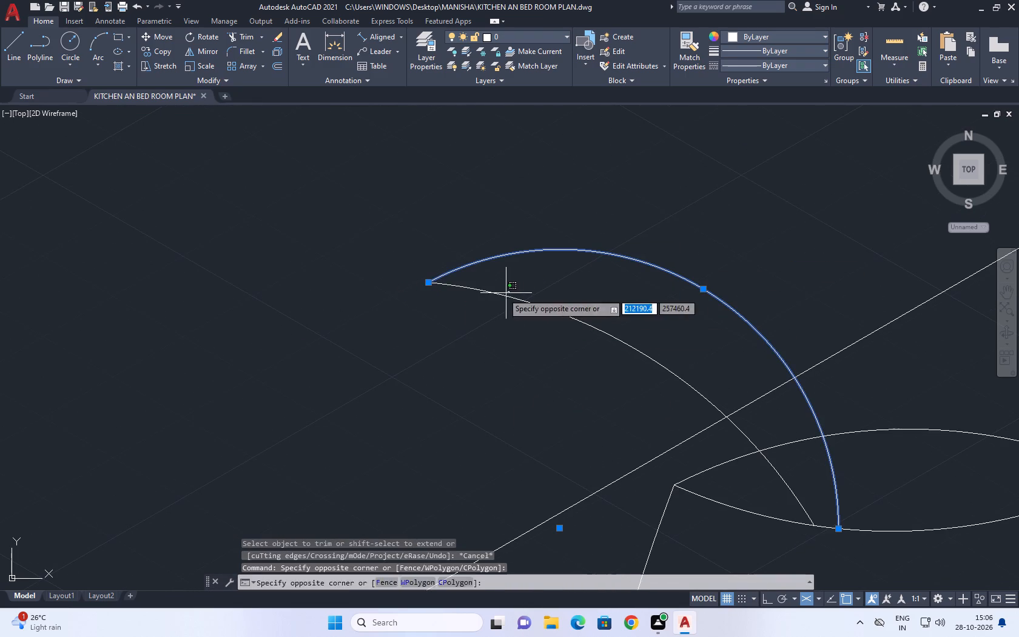
left_click_drag(464, 300, 442, 300)
left_click(429, 282)
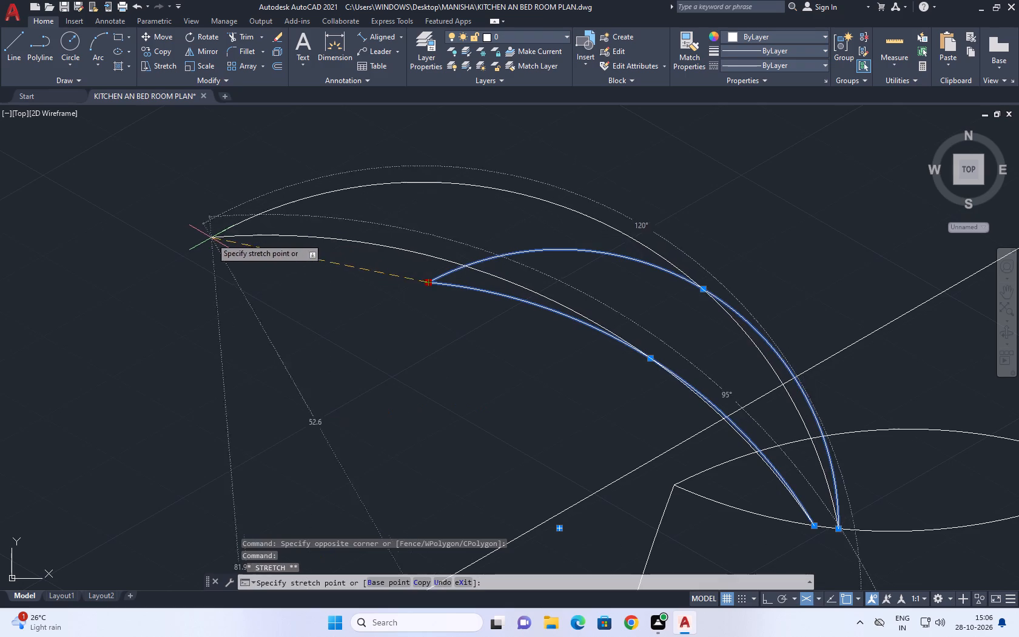
scroll(149, 240, "down", 4)
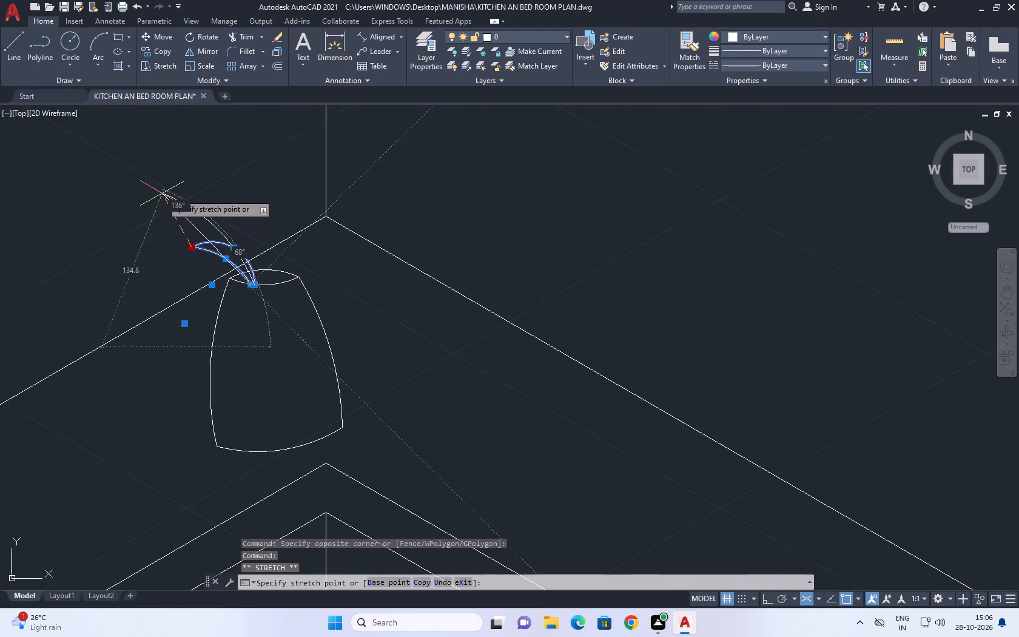
left_click(150, 205)
middle_click_drag(297, 226, 620, 311)
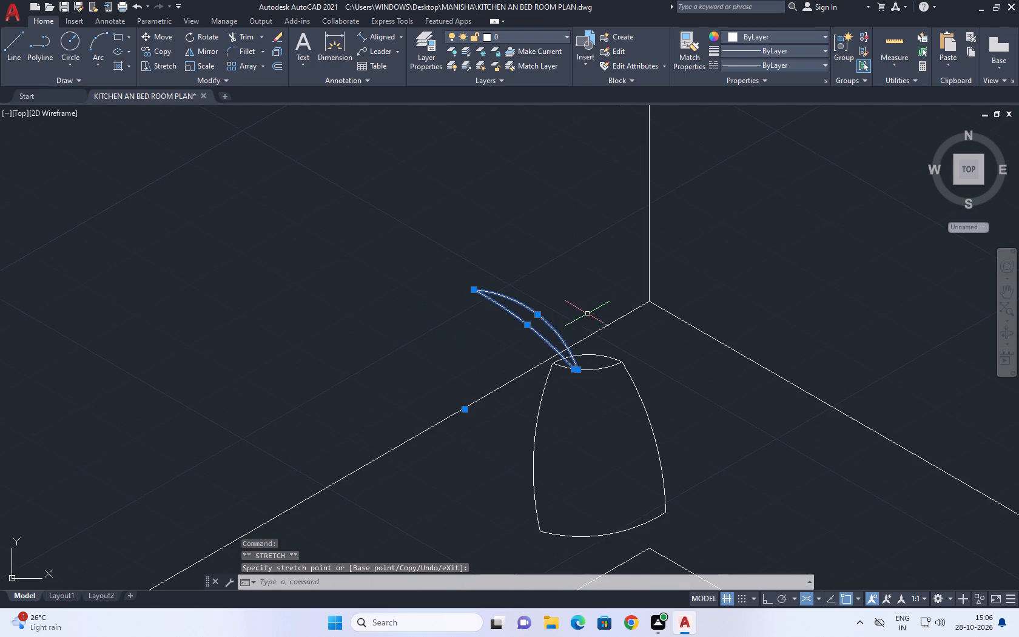
scroll(475, 293, "up", 2)
left_click(470, 286)
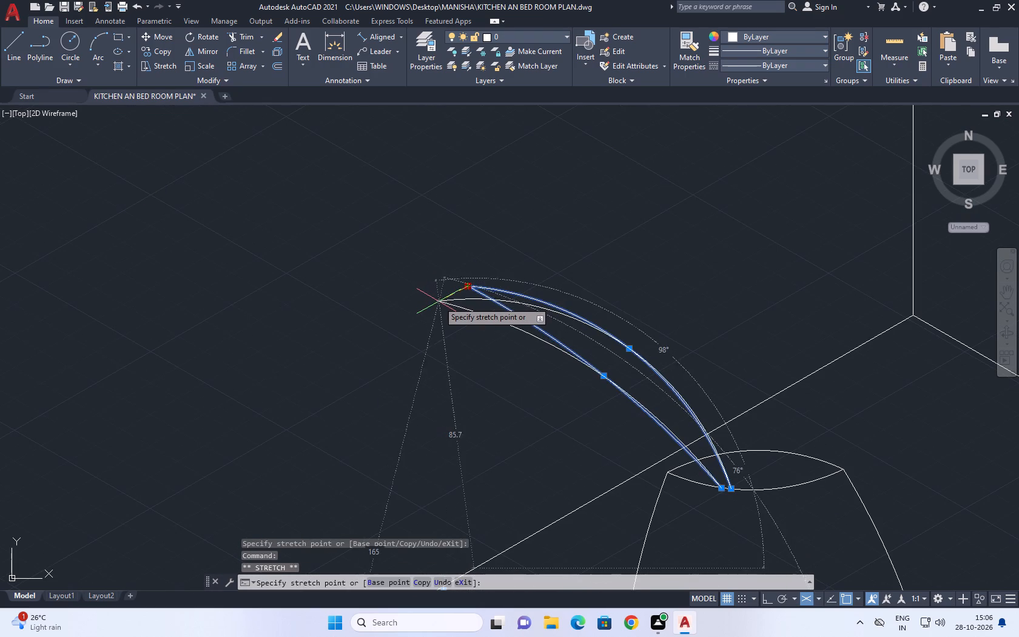
left_click(439, 302)
middle_click_drag(724, 374, 601, 291)
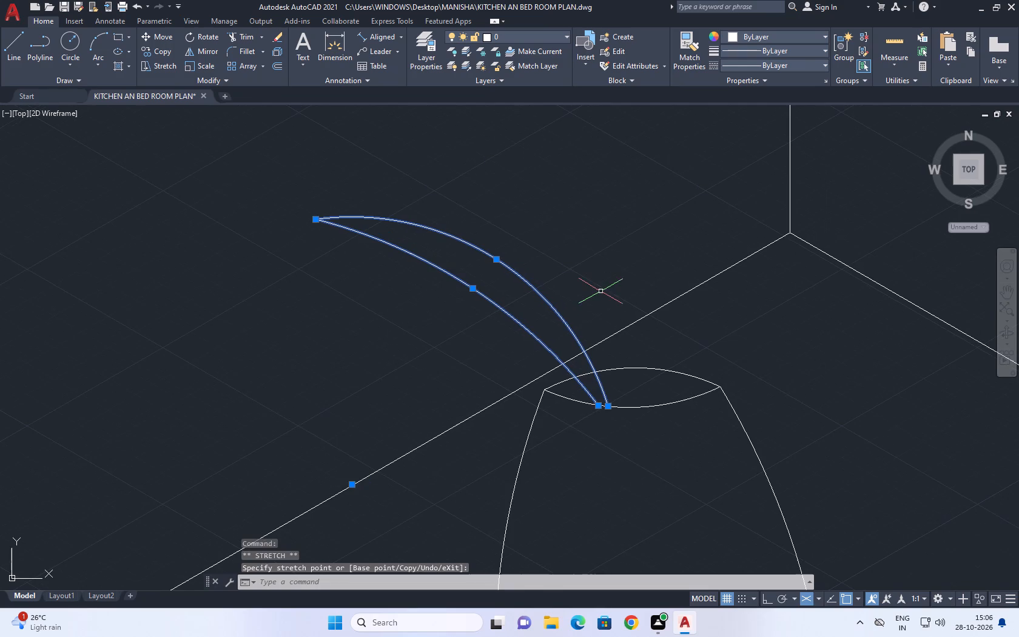
key("Escape")
Draw a three-point arc from the leaf's base on the front rim, curving up and right past the vertical wall corner line.
key("a")
key("space")
scroll(613, 417, "up", 2)
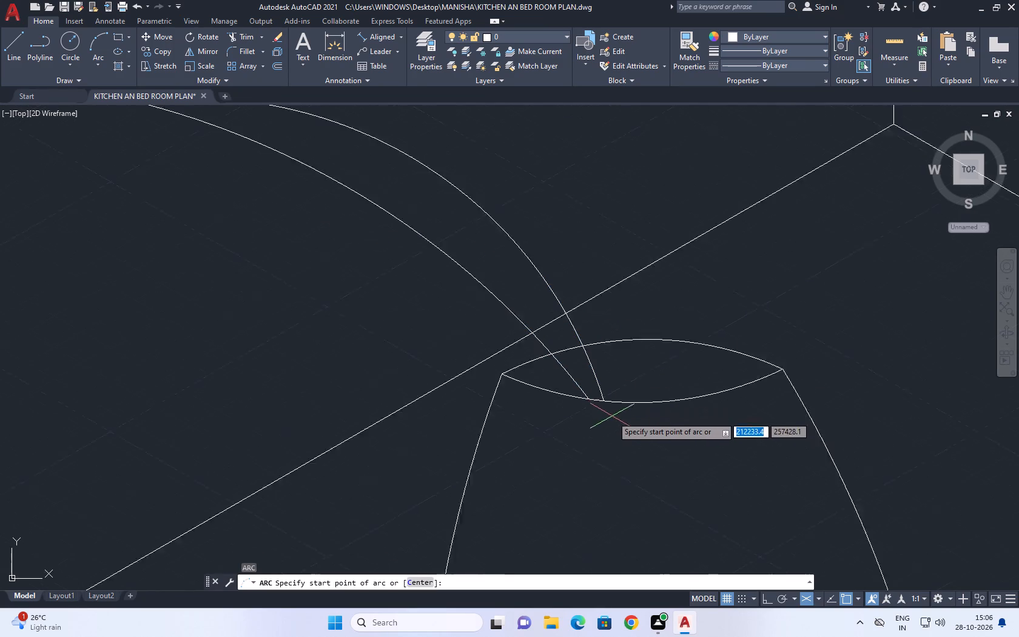
left_click(598, 393)
scroll(619, 335, "down", 4)
middle_click_drag(659, 300, 646, 324)
scroll(626, 309, "up", 1)
middle_click_drag(634, 276, 597, 335)
left_click(614, 288)
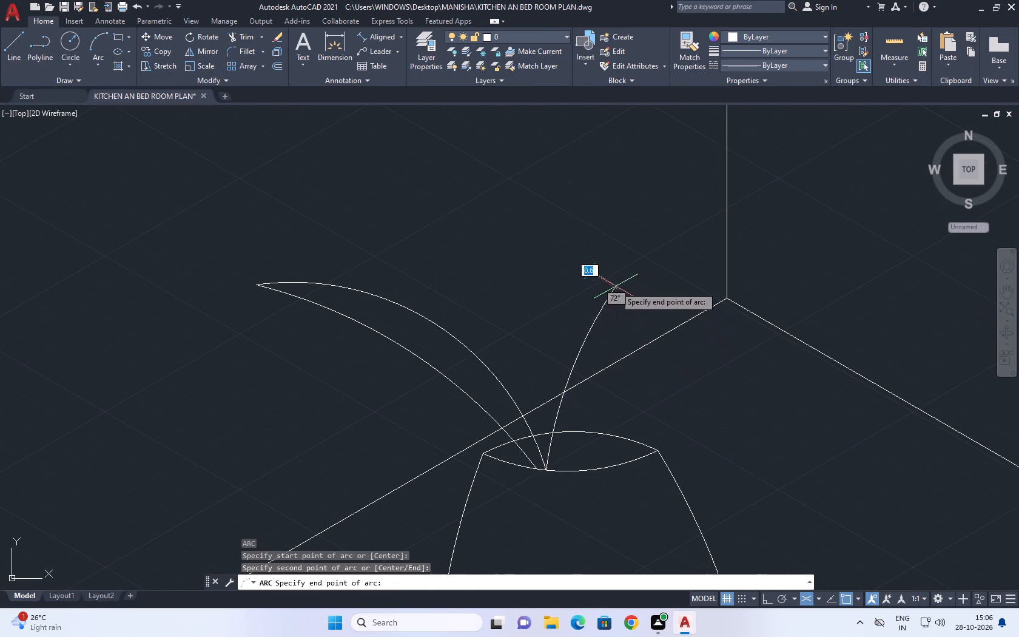
scroll(710, 221, "up", 1)
middle_click_drag(710, 221, 628, 315)
left_click_drag(726, 206, 737, 215)
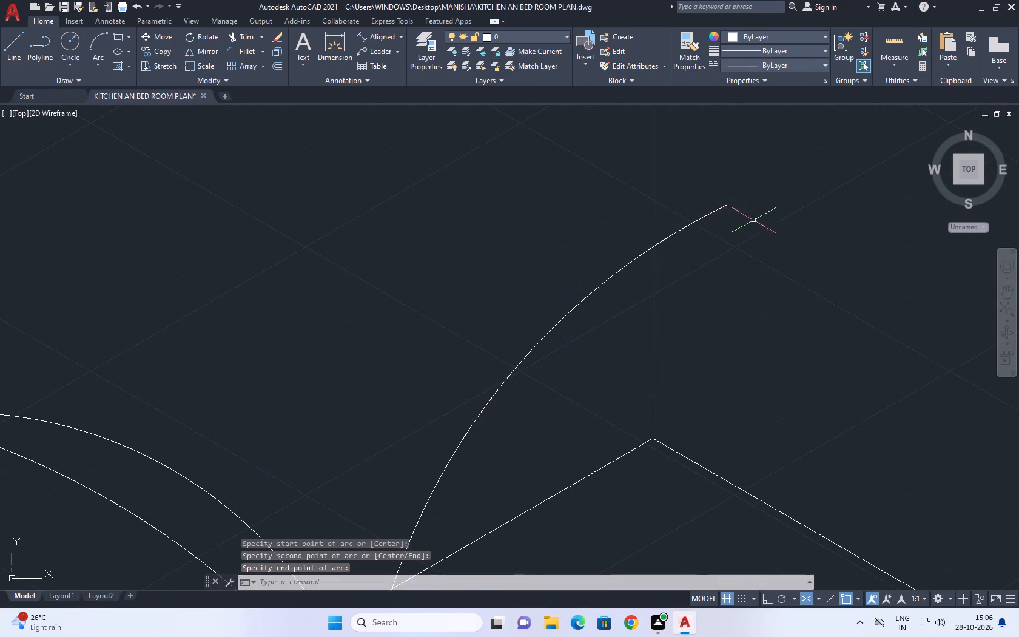
Copy the new arc a short distance right and down to form the second leaf's other edge.
scroll(753, 220, "down", 3)
scroll(700, 255, "up", 2)
left_click(694, 261)
left_click(671, 242)
middle_click(696, 261)
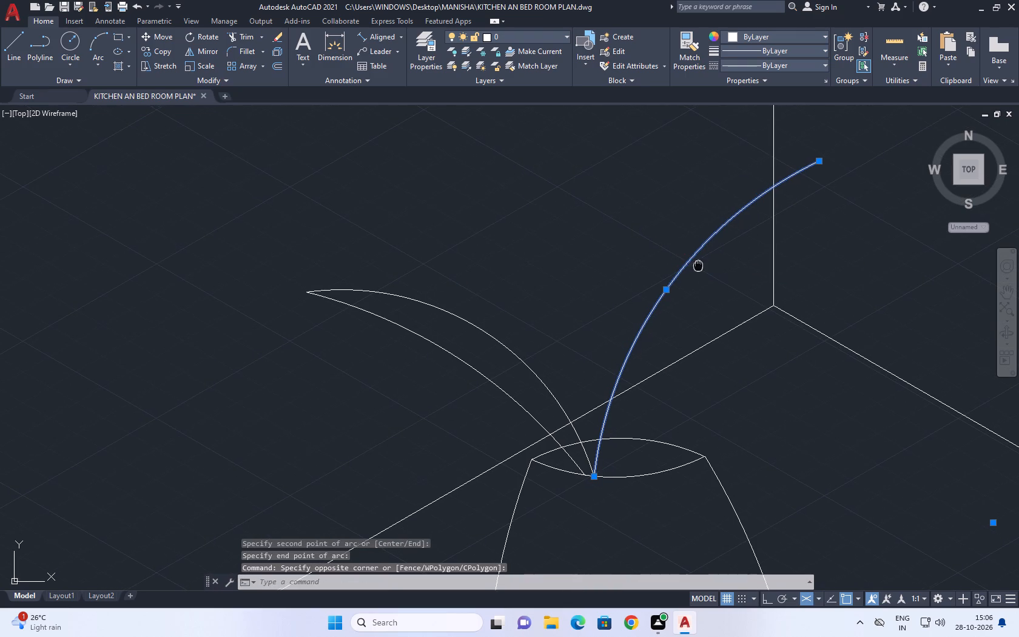
key("c")
type("O")
key("space")
left_click(702, 266)
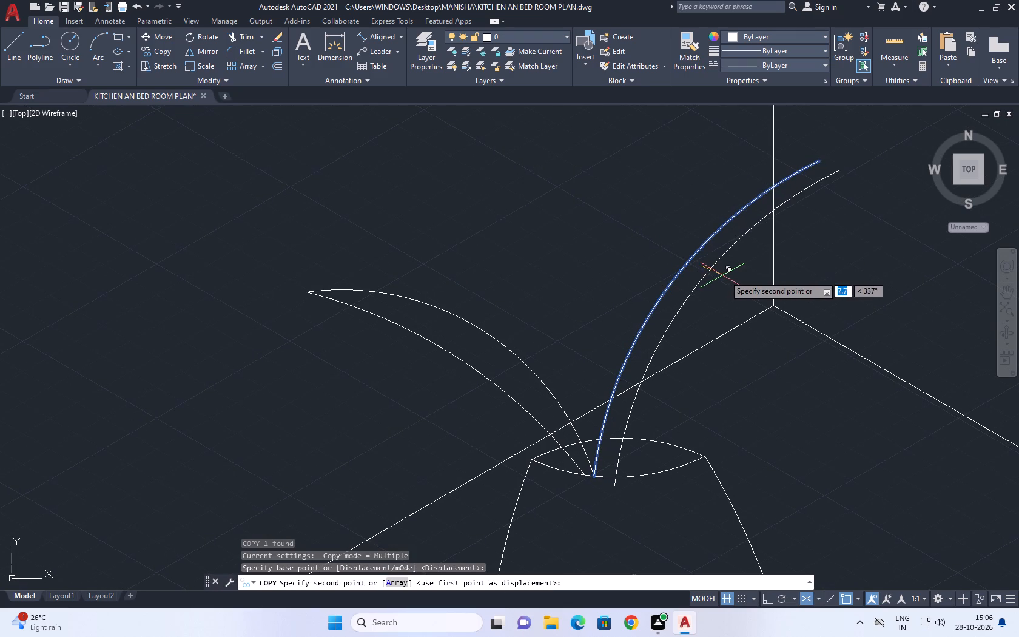
left_click(733, 281)
key("Escape")
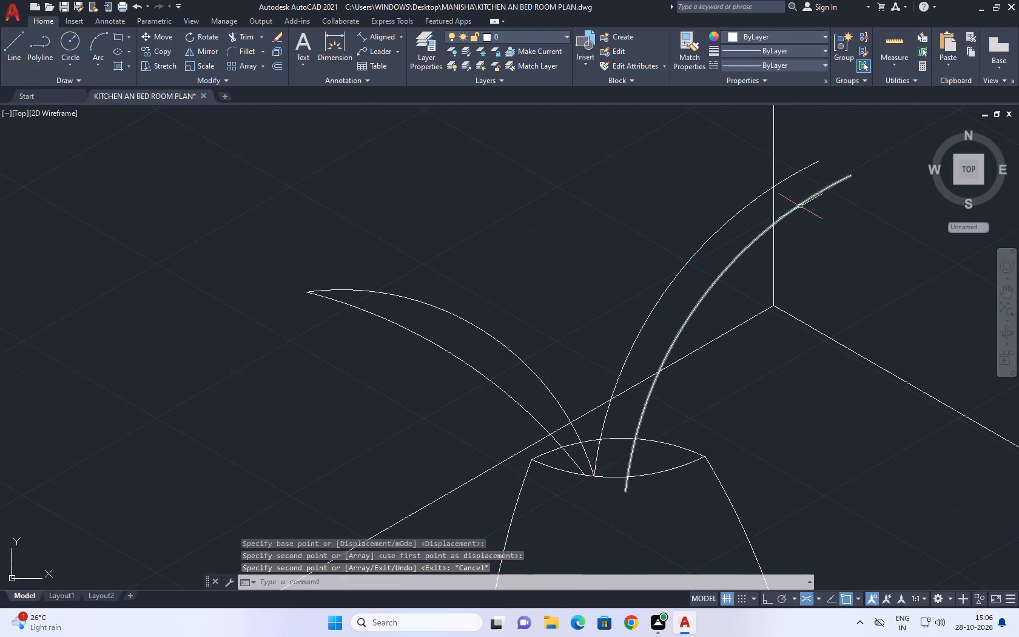
Stretch the copied arc's upper end to meet the original arc's tip, giving the second leaf a point.
middle_click_drag(803, 201, 690, 330)
left_click(739, 302)
left_click(711, 282)
left_click(725, 327)
left_click_drag(731, 307, 713, 284)
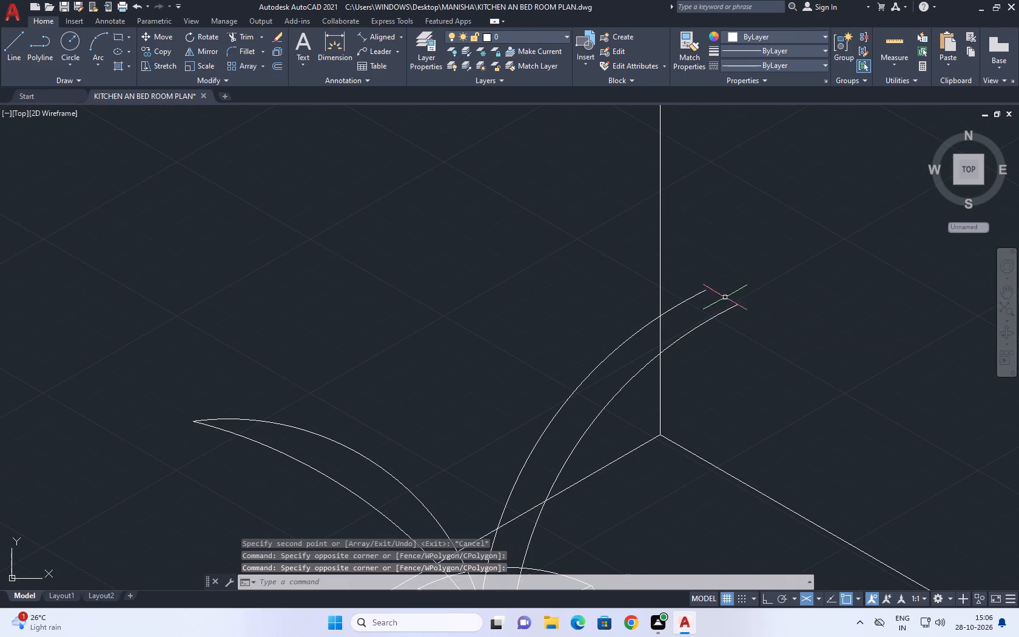
left_click(728, 303)
left_click(713, 335)
left_click(738, 304)
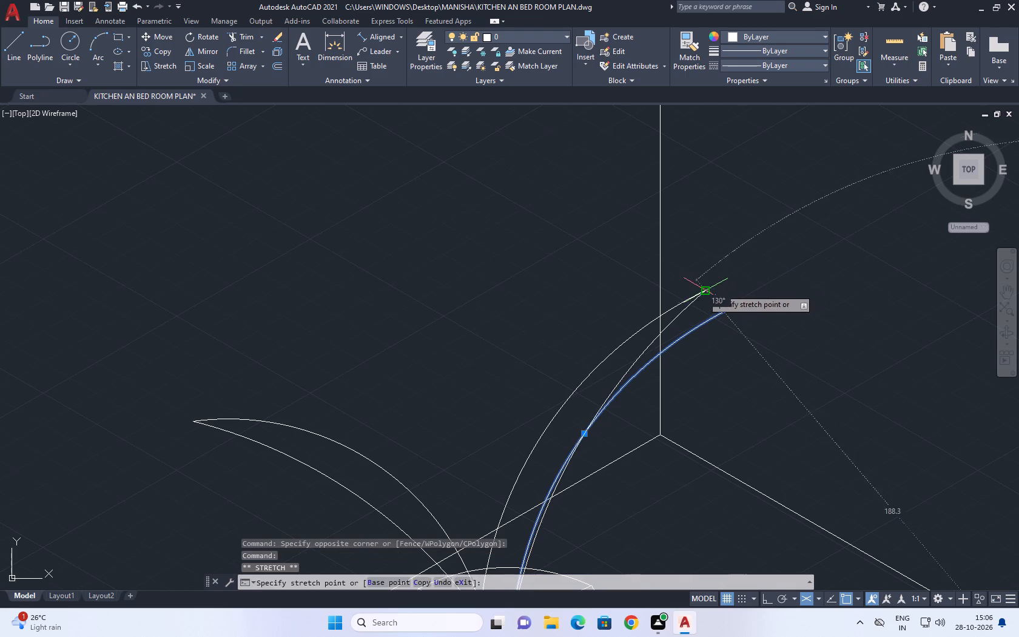
left_click(700, 291)
scroll(759, 300, "down", 5)
key("Escape")
Trim the end of the second leaf's copied arc that extends below the vessel's front rim arc.
scroll(728, 345, "up", 5)
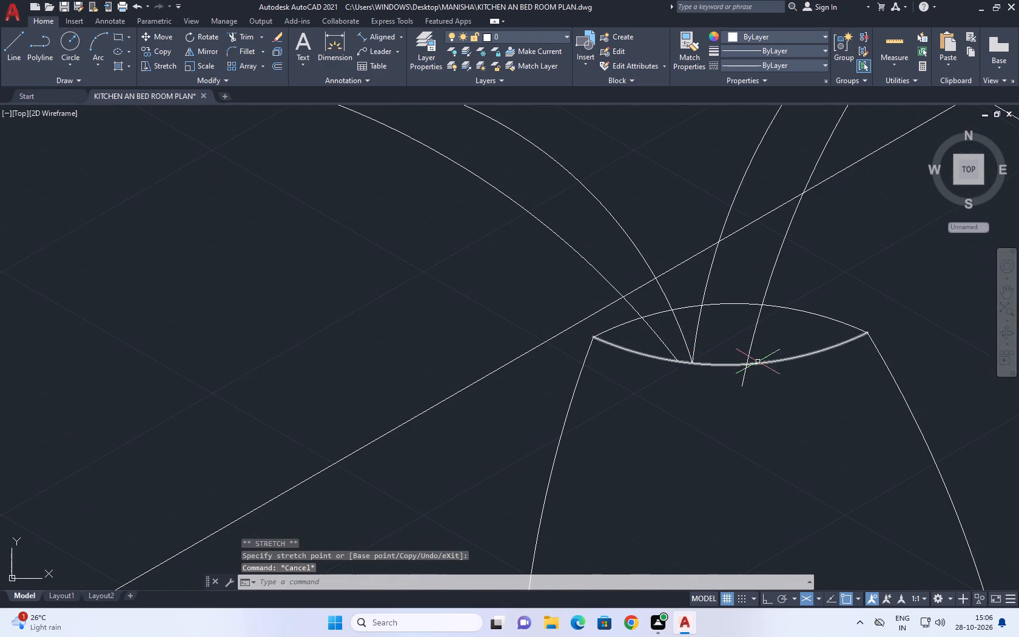
middle_click_drag(750, 377, 733, 413)
key("r")
key("space")
key("space")
key("space")
key("space")
scroll(735, 411, "up", 1)
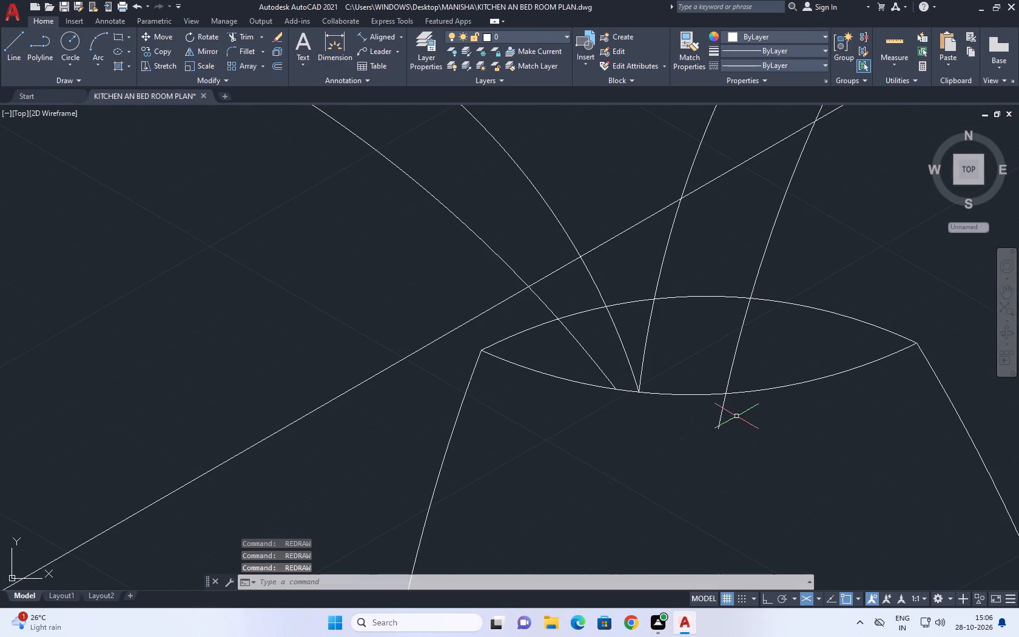
key("Escape")
type("TR")
key("space")
left_click_drag(722, 386, 714, 391)
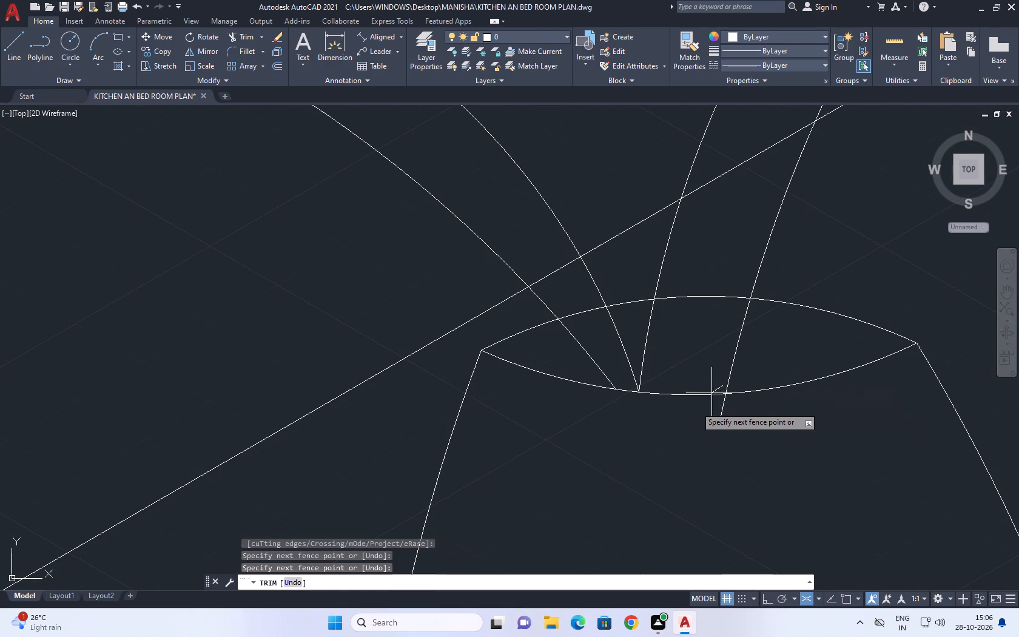
left_click(704, 379)
left_click(730, 413)
left_click(688, 420)
scroll(722, 425, "down", 3)
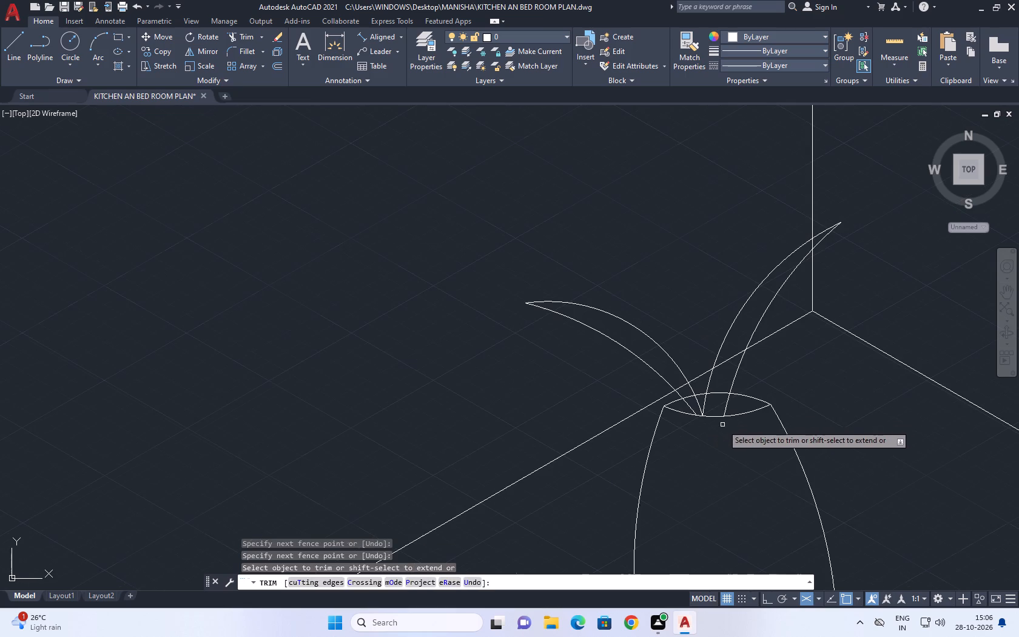
Stretch the shared tip of the second leaf's two arcs slightly downward and a little to the right.
key("Escape")
middle_click_drag(746, 322, 686, 405)
scroll(759, 337, "up", 2)
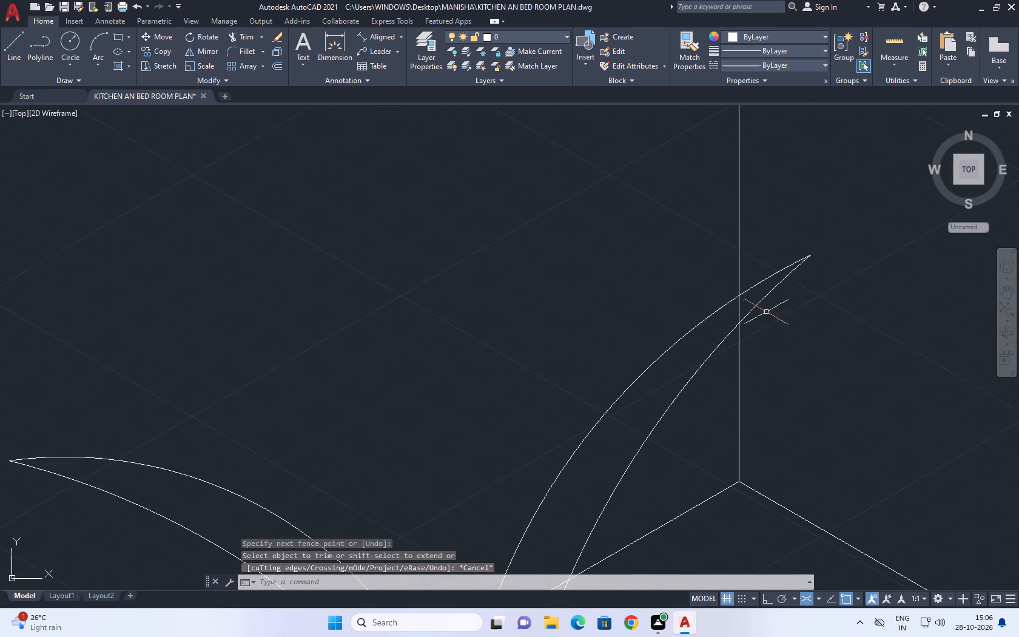
left_click(777, 288)
left_click_drag(804, 291, 802, 281)
left_click(777, 227)
middle_click_drag(824, 272, 768, 309)
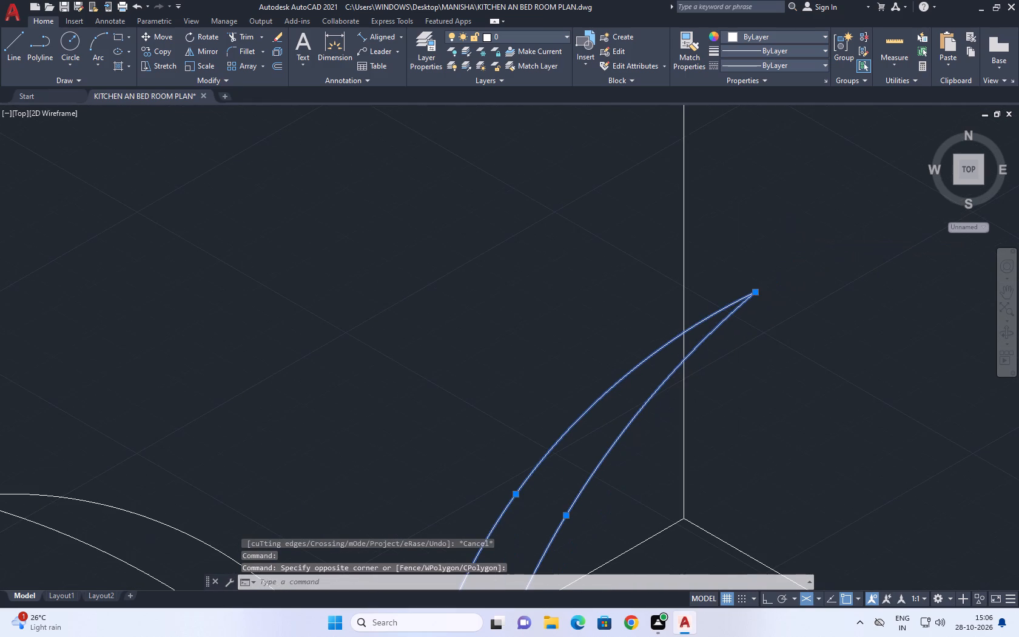
left_click(755, 293)
left_click(762, 328)
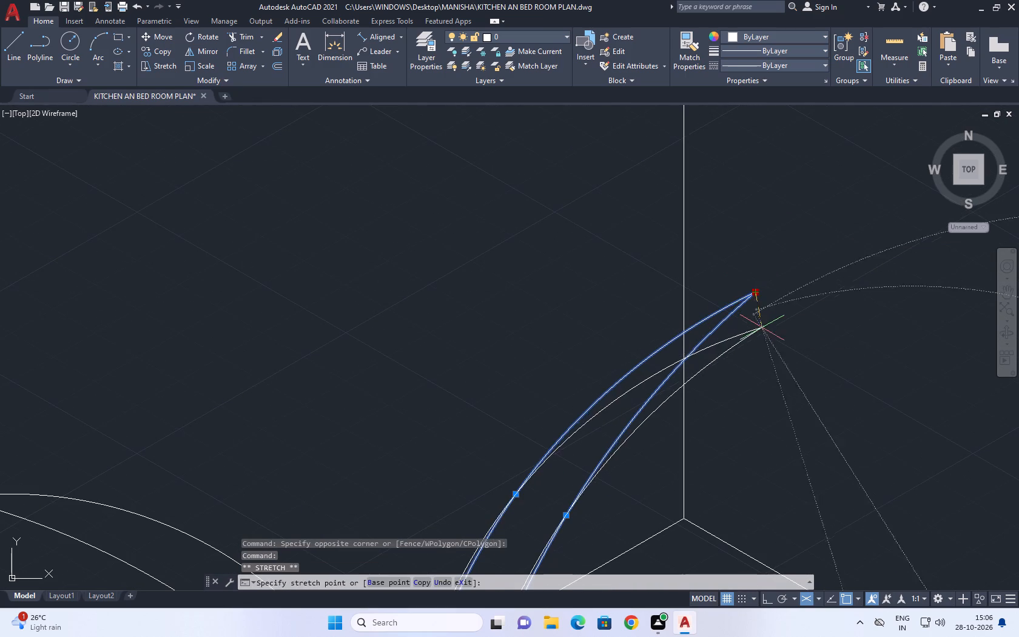
scroll(768, 325, "down", 6)
key("Escape")
Trim the vase's rear rim arc where it passes inside both leaves.
middle_click_drag(742, 365, 744, 396)
scroll(745, 394, "up", 5)
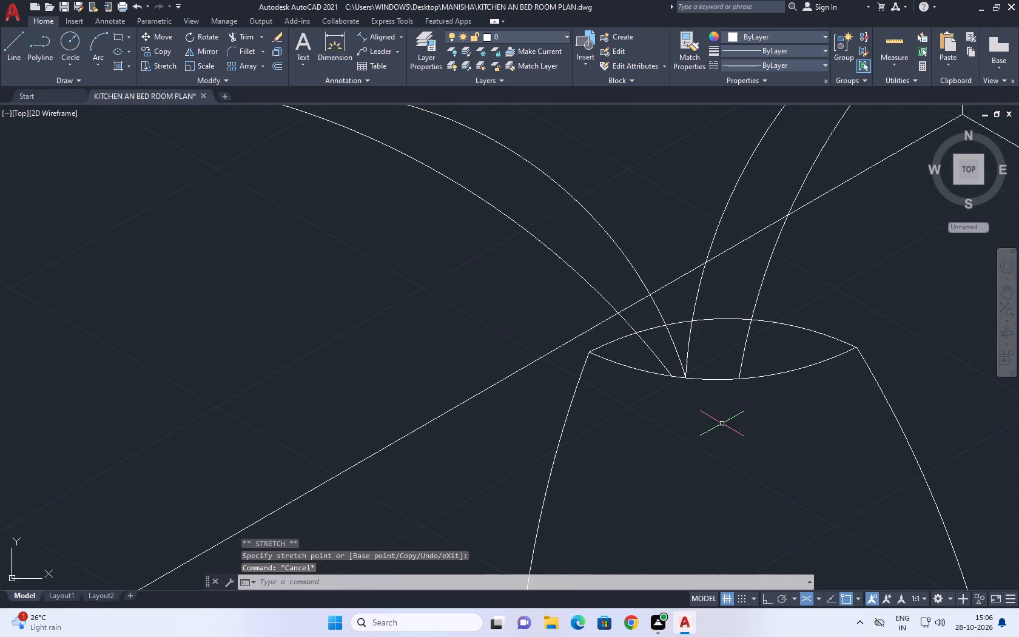
middle_click_drag(687, 348, 687, 394)
key("t")
key("r")
key("space")
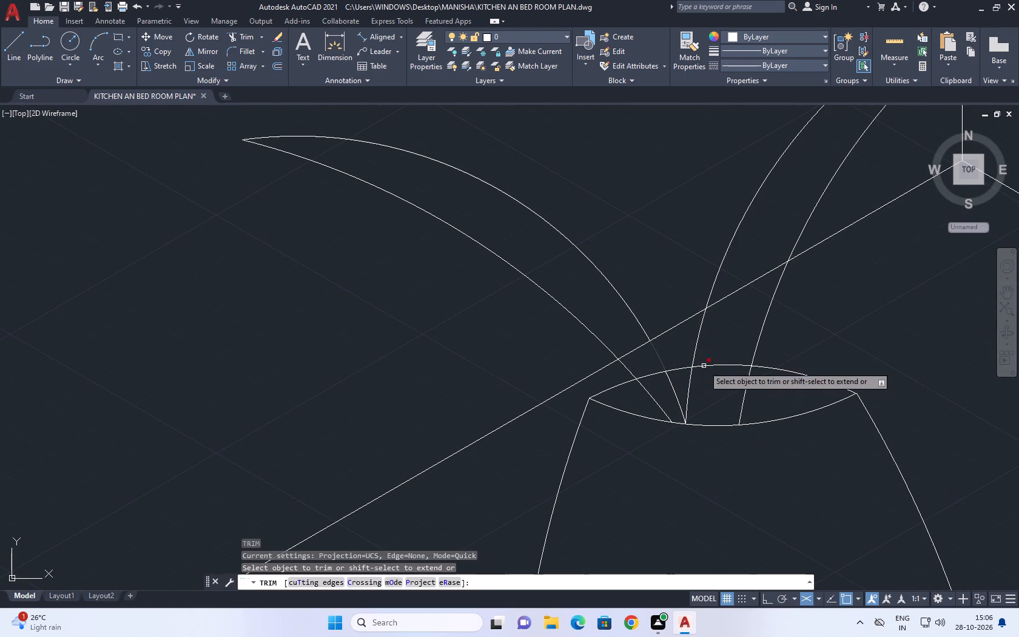
left_click_drag(725, 359, 727, 368)
left_click(722, 391)
left_click(654, 376)
key("Escape")
Trim the worktop's back edge line where it passes inside the first and second leaves.
scroll(691, 391, "down", 3)
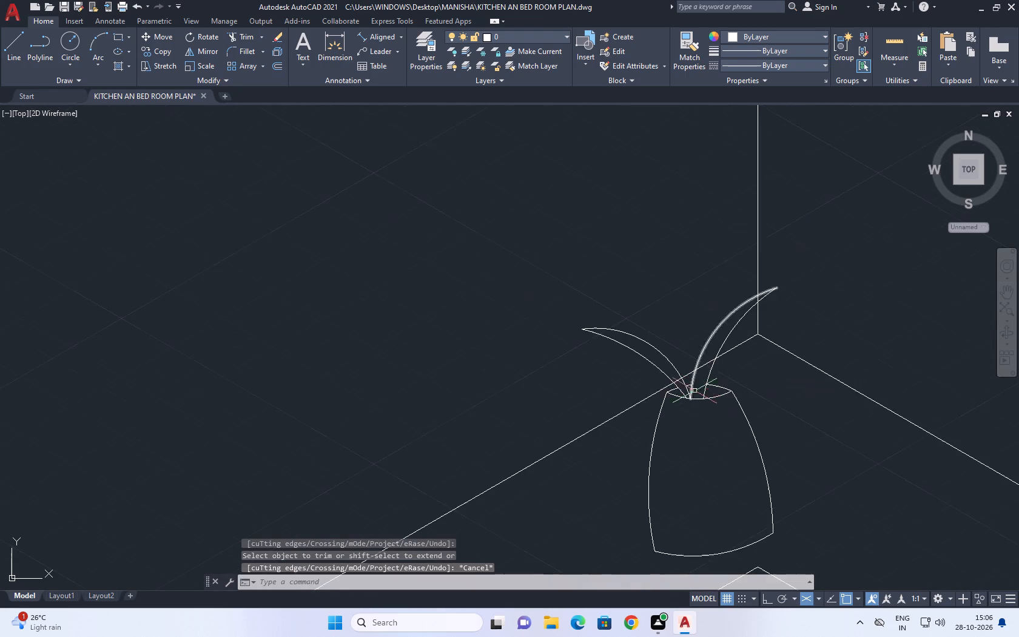
scroll(662, 373, "up", 2)
key("space")
scroll(687, 381, "up", 1)
left_click(693, 385)
left_click(693, 399)
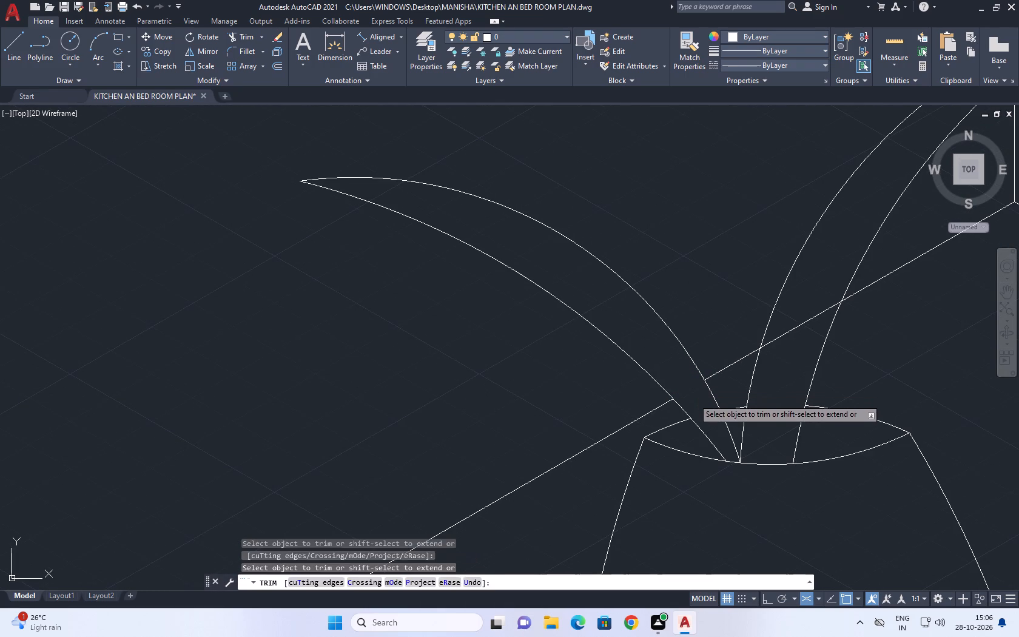
left_click(685, 388)
left_click(795, 325)
left_click(792, 343)
scroll(777, 343, "down", 4)
key("Escape")
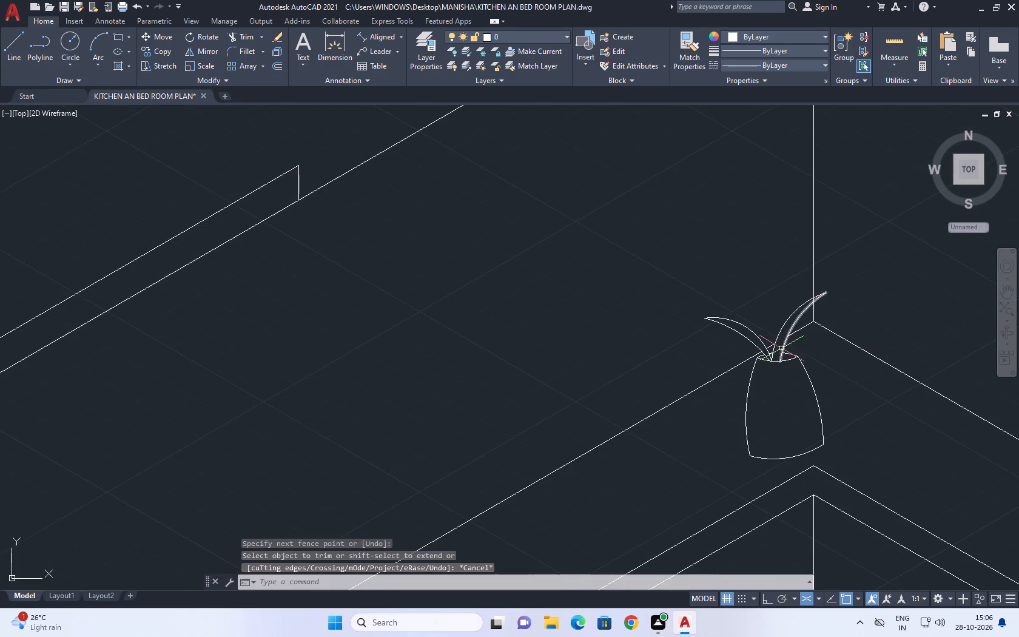
Draw a three-point arc from the first leaf's upper edge, curving up and left, as the third leaf's outer edge.
middle_click_drag(790, 317, 754, 351)
scroll(755, 383, "up", 2)
middle_click_drag(770, 303, 715, 361)
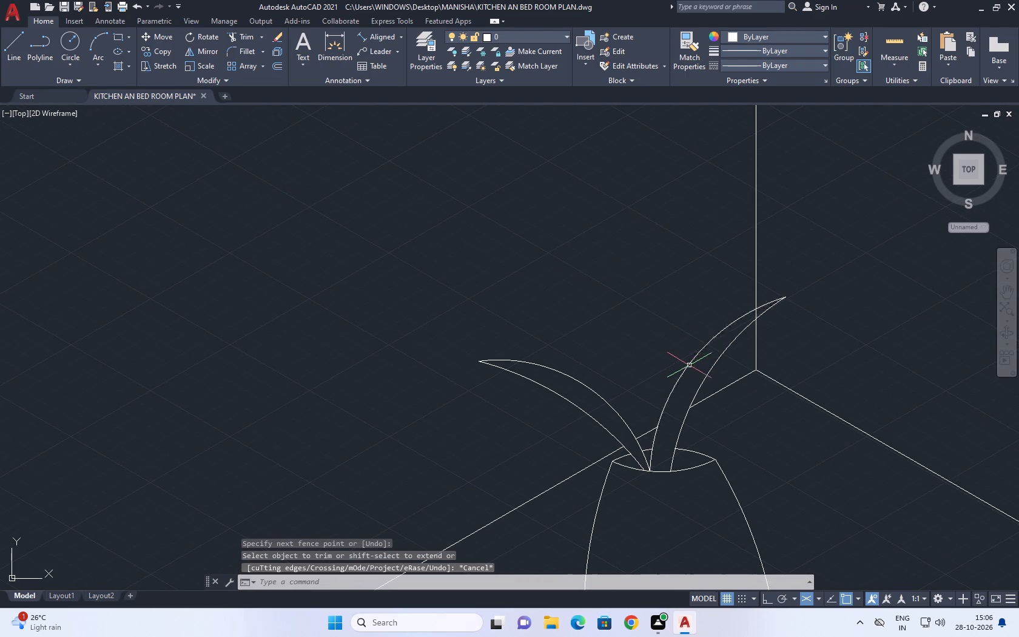
key("a")
key("space")
middle_click_drag(647, 376, 655, 471)
middle_click(655, 471)
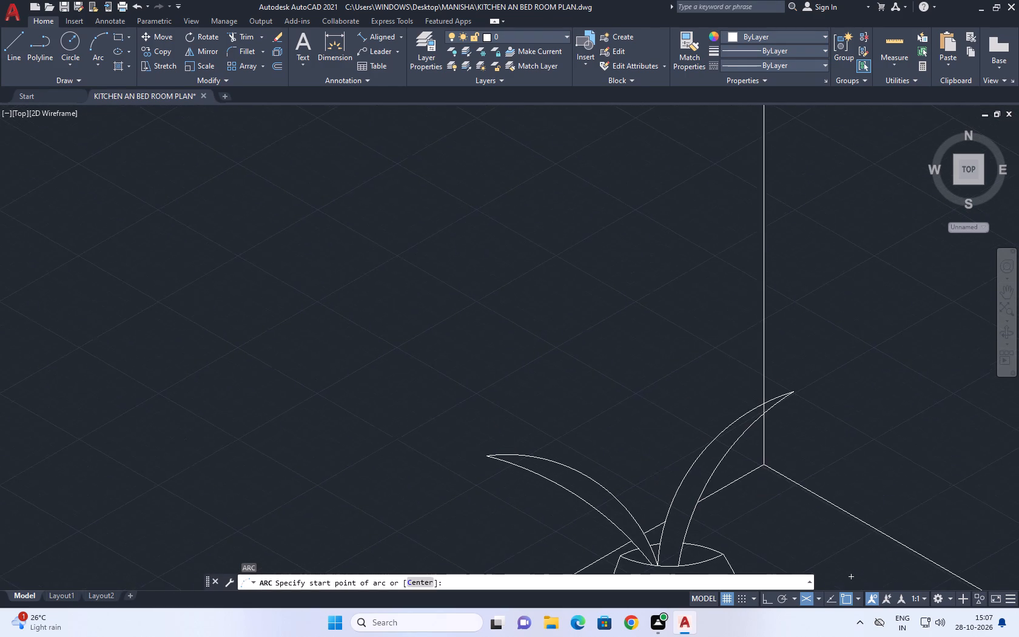
left_click(637, 519)
left_click(631, 441)
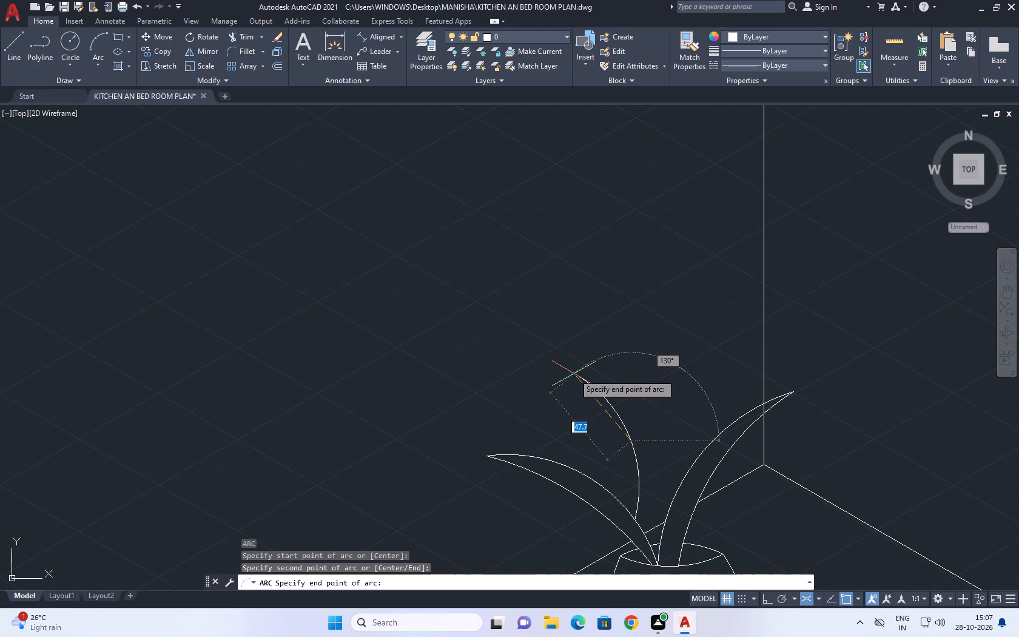
left_click(570, 373)
Draw a second three-point arc from the third leaf's tip down along the inner side of its outer edge.
right_click(570, 379)
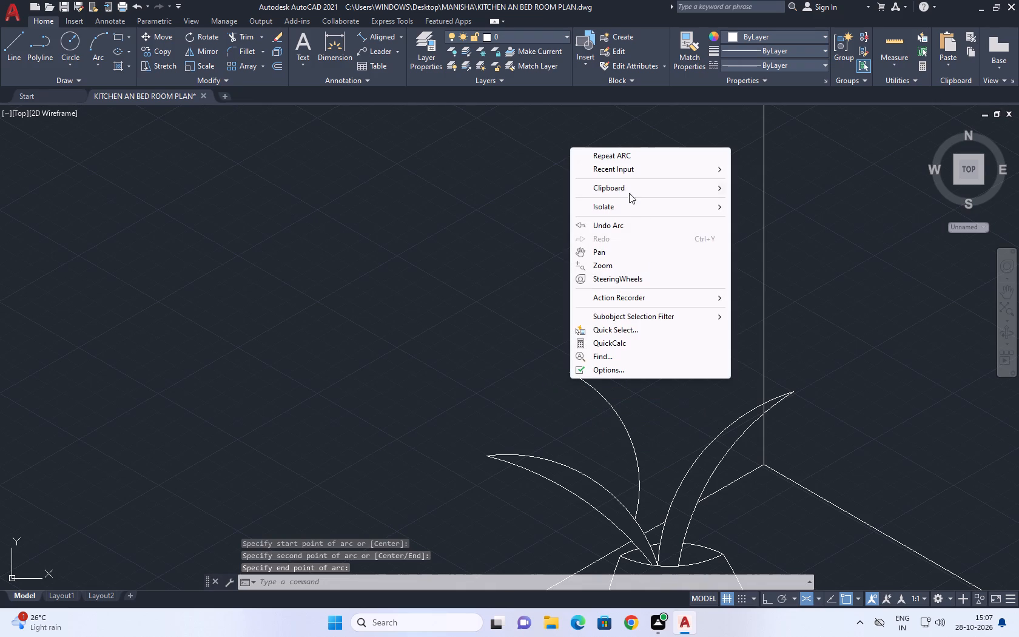
left_click(625, 159)
scroll(557, 377, "up", 1)
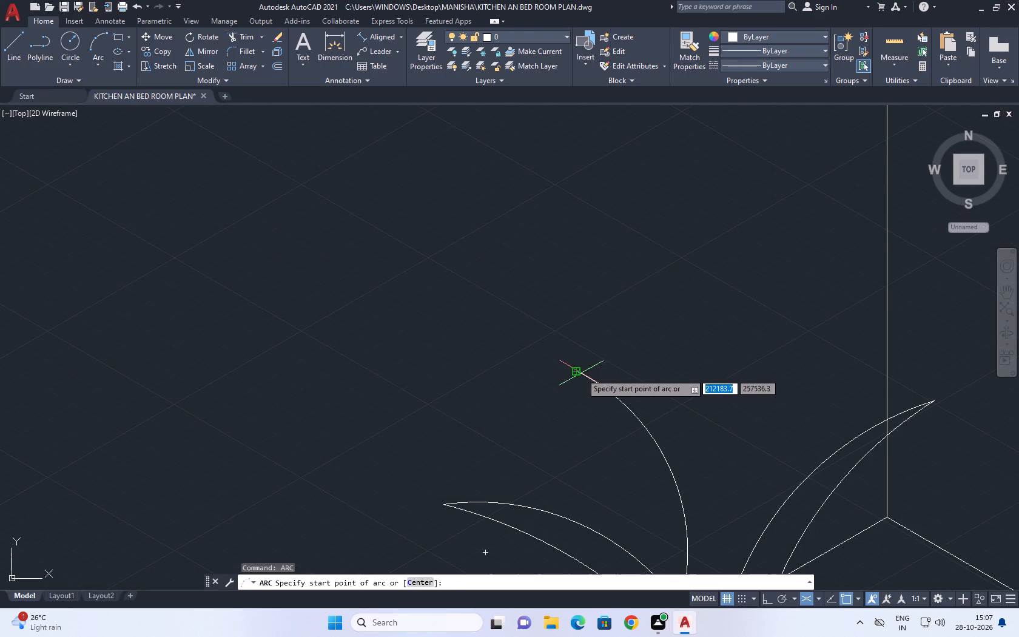
left_click(581, 373)
scroll(562, 306, "down", 3)
scroll(586, 393, "up", 3)
scroll(553, 211, "up", 2)
left_click(595, 197)
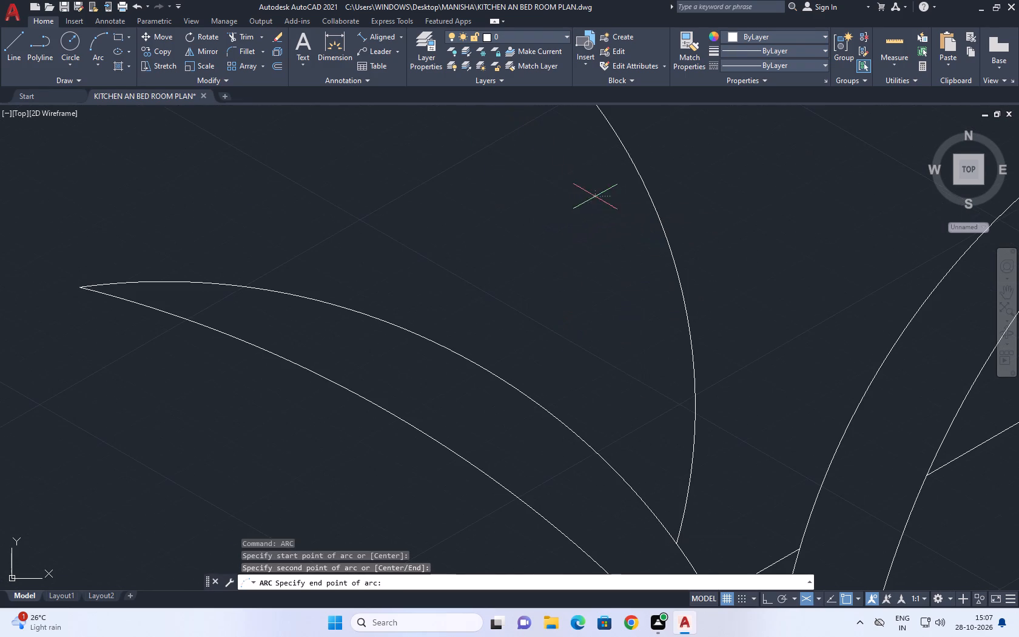
left_click(627, 260)
Stretch the inner arc's lower end to meet the first leaf's upper edge, closing the third leaf.
left_click(627, 261)
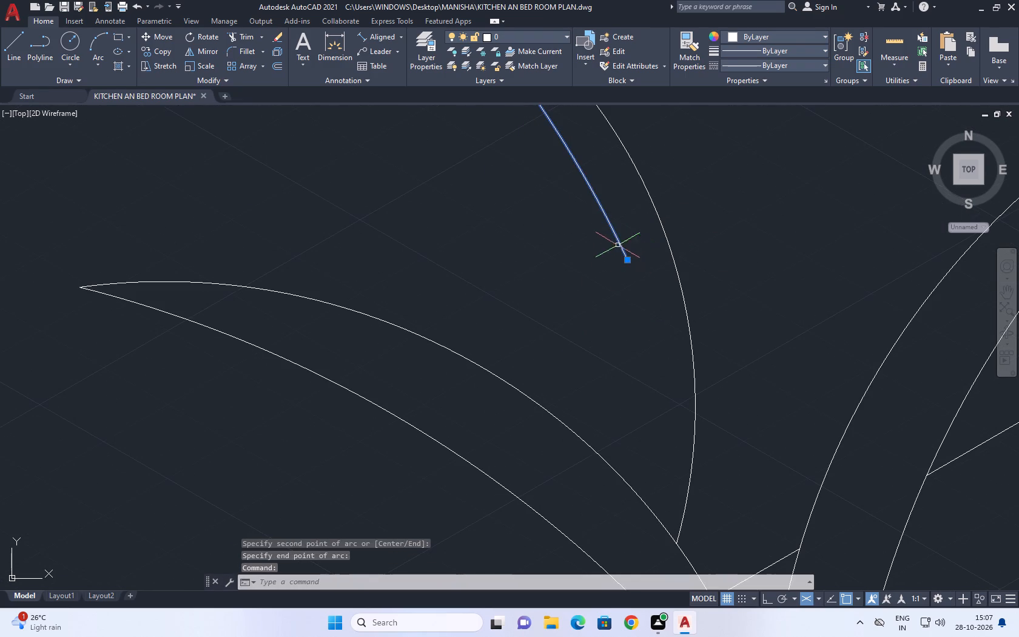
left_click(626, 260)
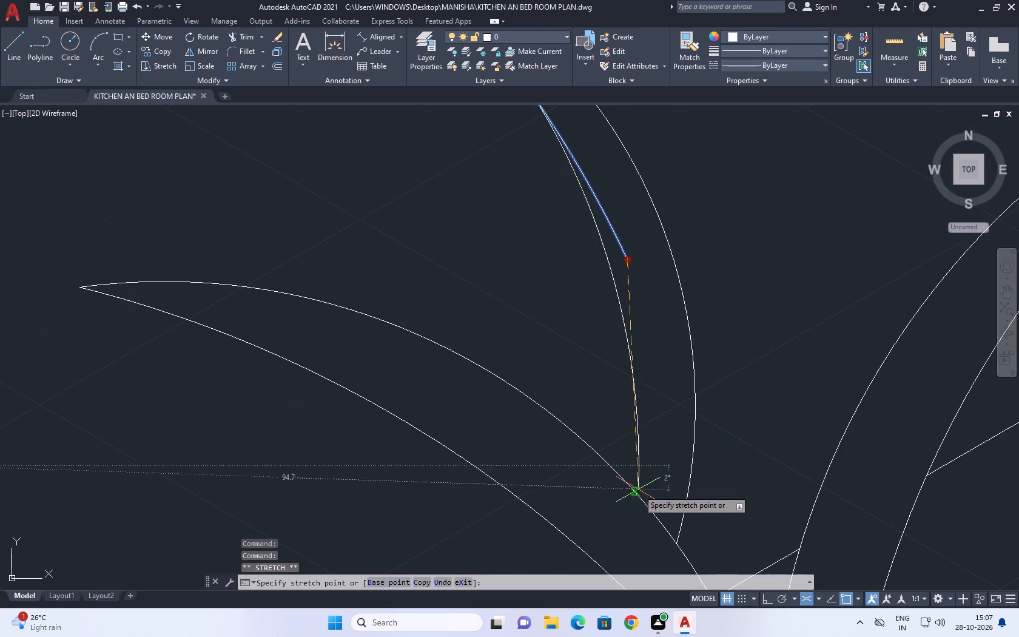
left_click(641, 502)
scroll(649, 393, "down", 3)
middle_click_drag(669, 354, 624, 380)
right_click_drag(640, 292, 634, 290)
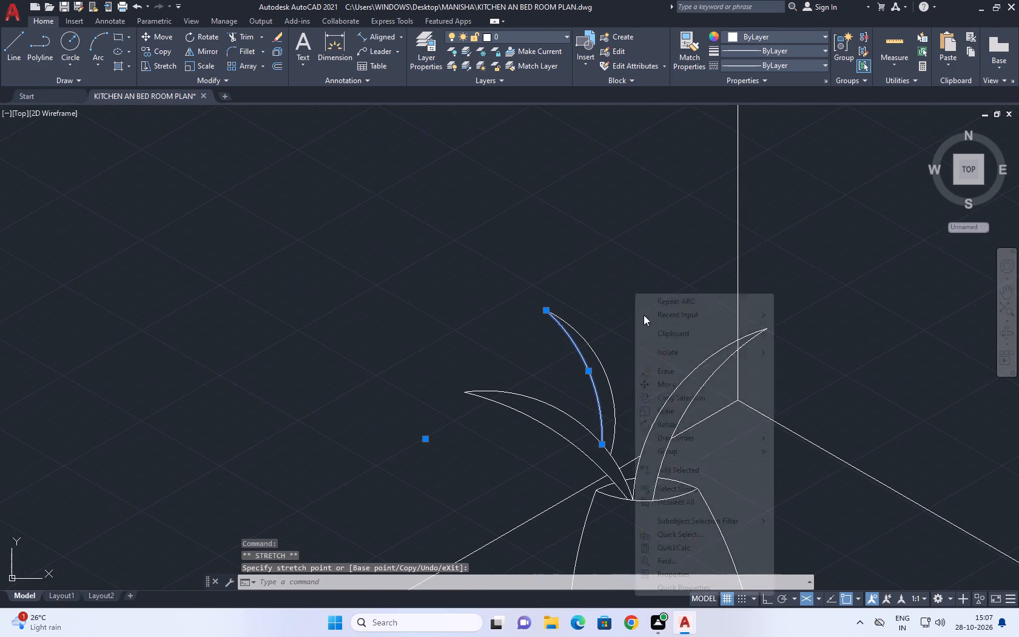
left_click(685, 500)
Examine the vase and its three leaves, both up close and within the whole kitchen view.
middle_click_drag(672, 361, 584, 344)
scroll(437, 264, "down", 2)
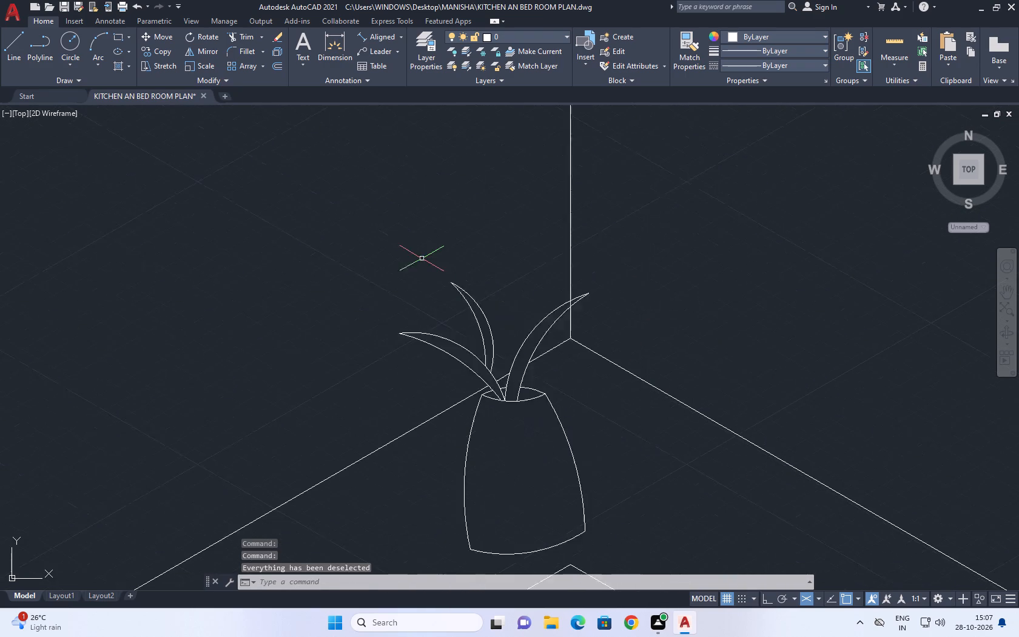
scroll(419, 258, "down", 1)
middle_click_drag(473, 240, 502, 313)
scroll(521, 339, "down", 3)
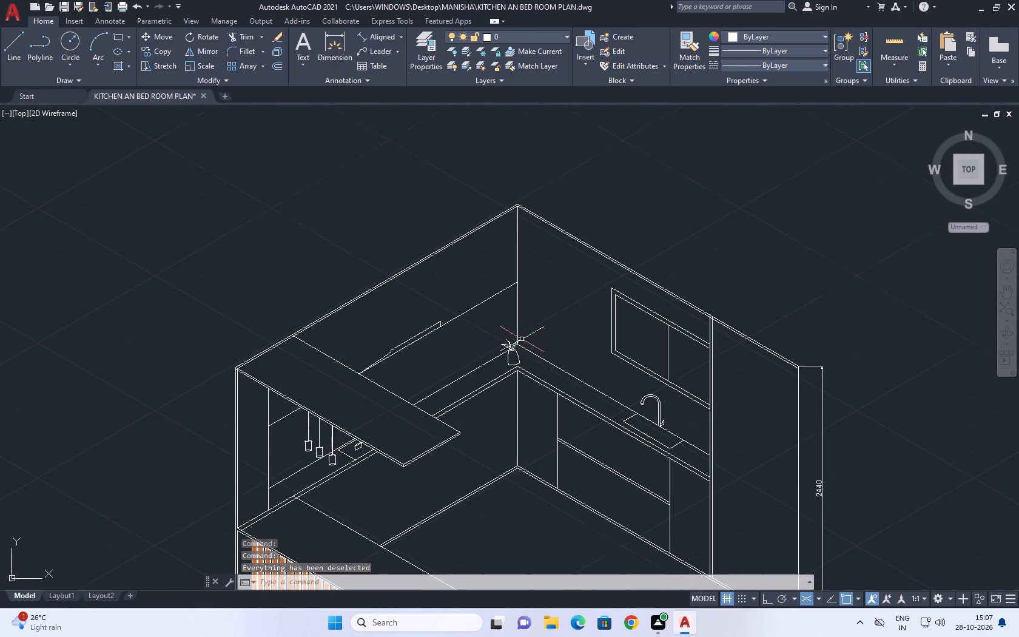
middle_click_drag(480, 391, 517, 463)
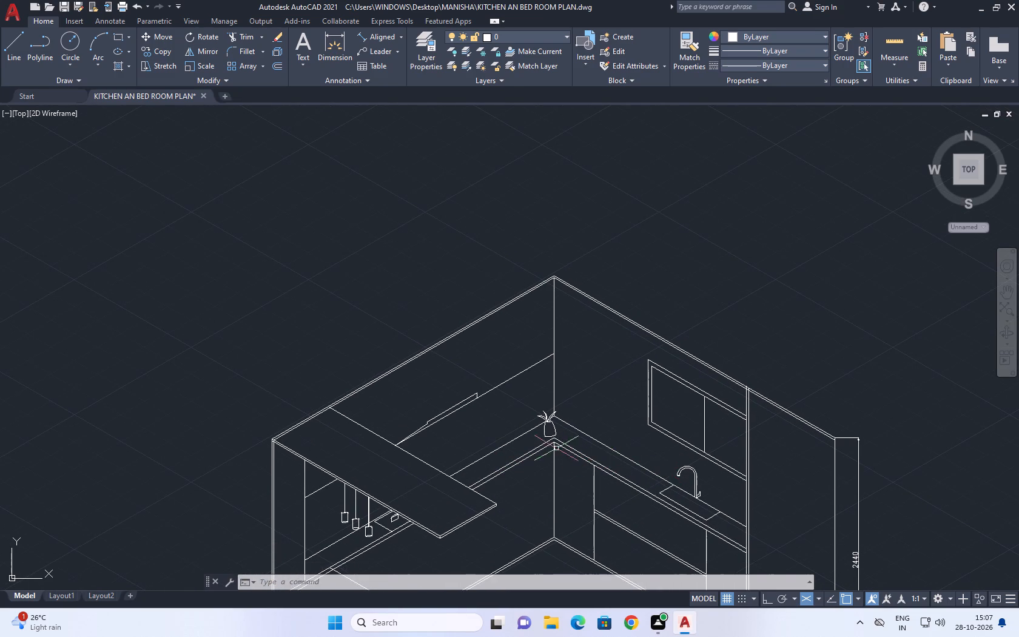
scroll(550, 448, "up", 6)
middle_click_drag(576, 406, 462, 496)
scroll(462, 497, "down", 1)
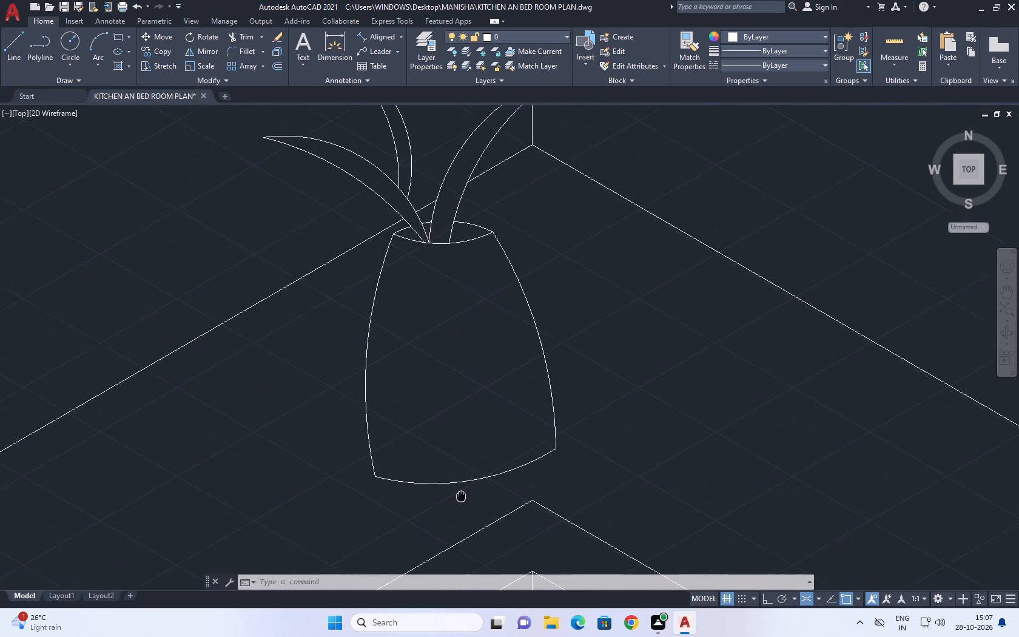
middle_click_drag(462, 496, 469, 502)
middle_click(471, 502)
scroll(422, 348, "up", 1)
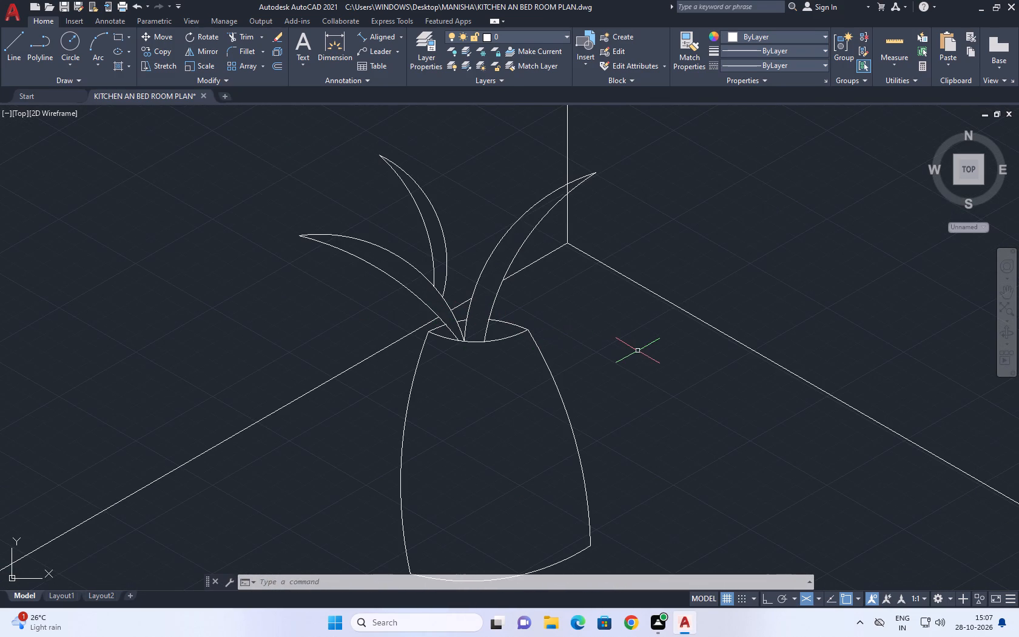
middle_click_drag(624, 337, 542, 311)
middle_click(542, 311)
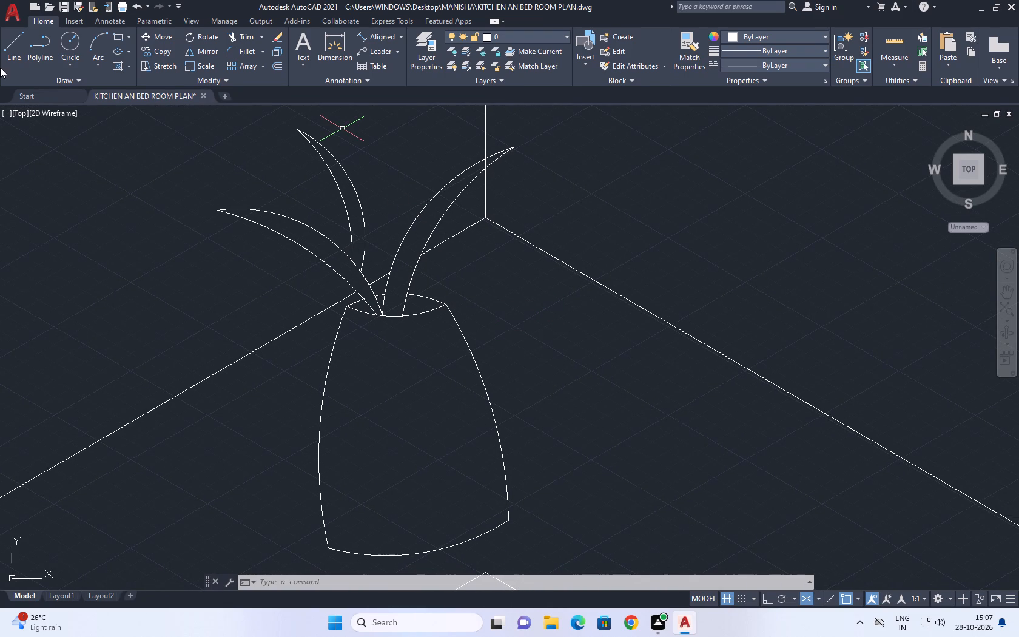
Draw a vertical line about 225 long upward from the worktop just right of the vase, with Ortho on and Isoplane Right.
left_click(8, 47)
middle_click_drag(570, 411, 465, 298)
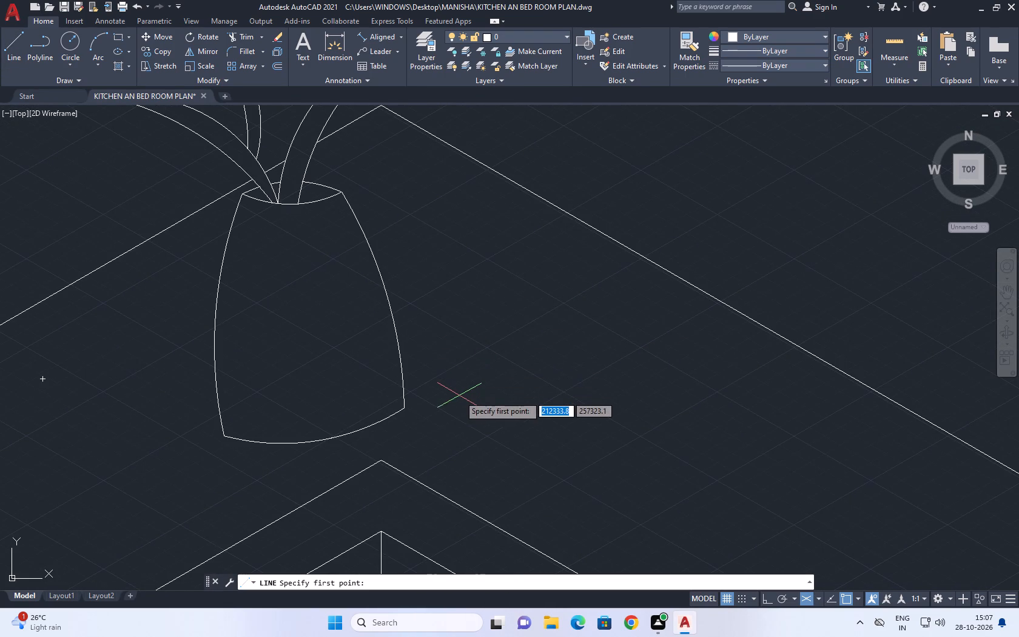
middle_click_drag(463, 383, 483, 424)
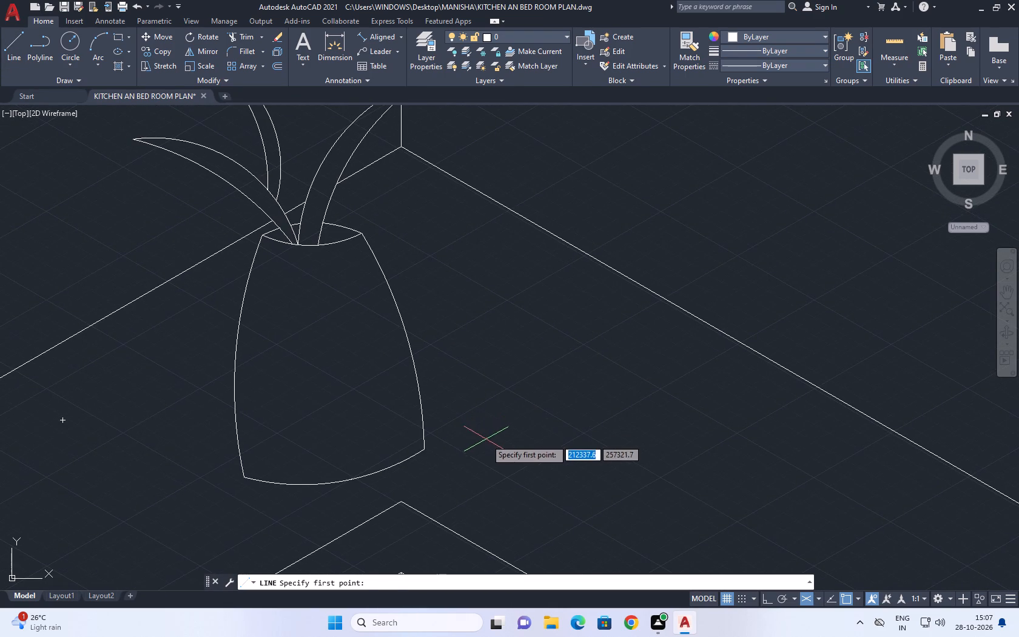
left_click(486, 439)
middle_click_drag(491, 261, 491, 329)
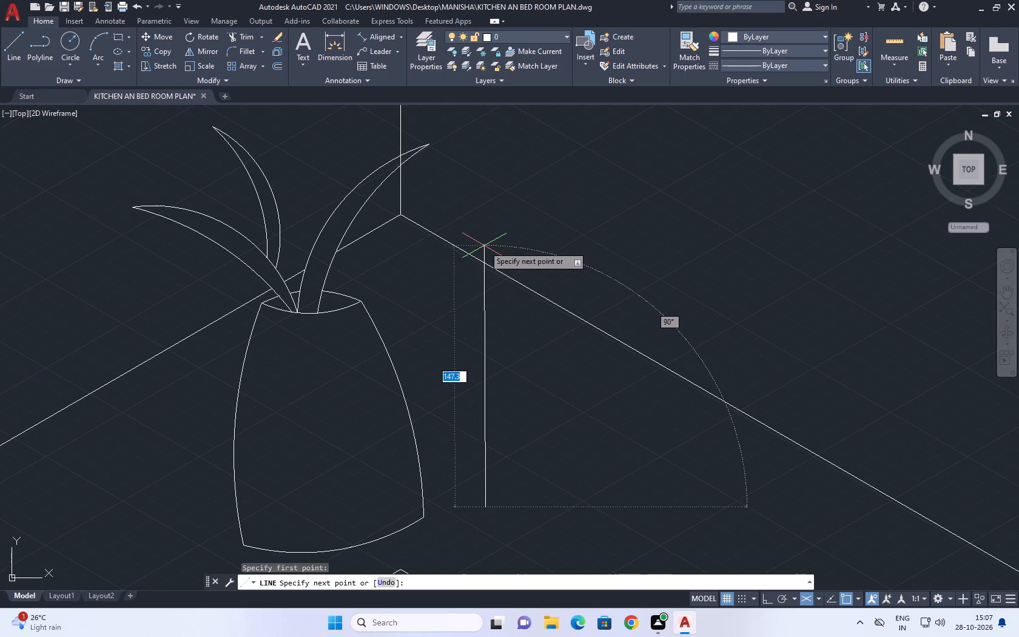
key("F8")
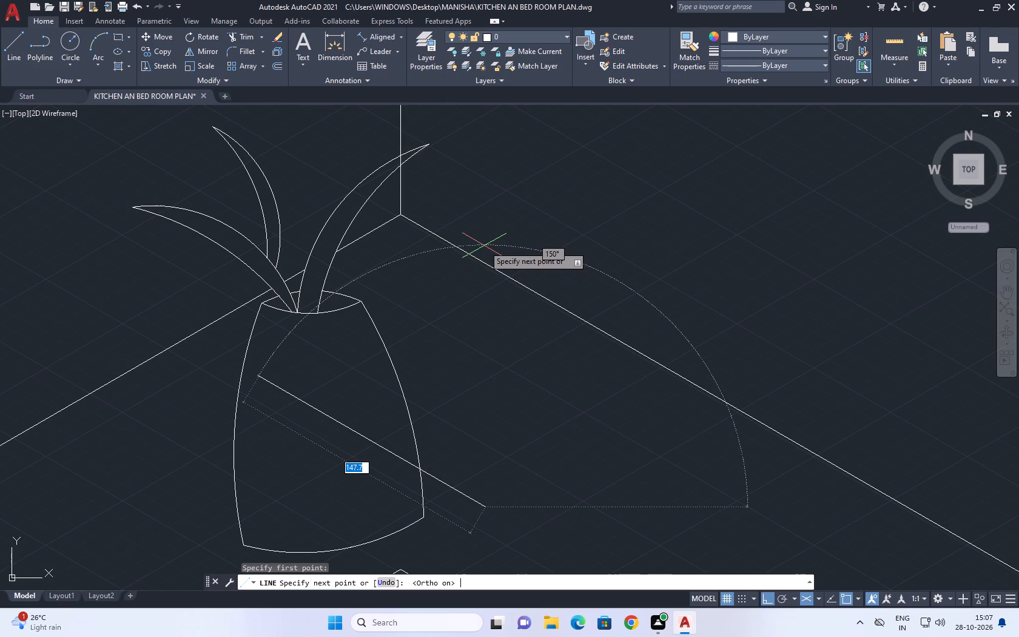
key("F5")
middle_click_drag(523, 246, 550, 295)
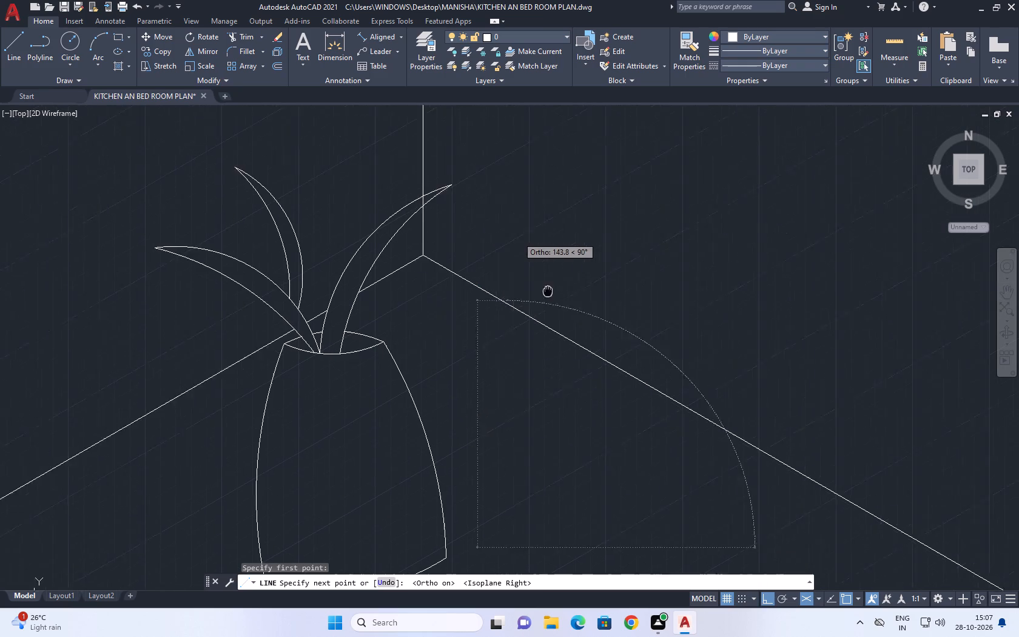
middle_click_drag(550, 295, 562, 315)
middle_click_drag(561, 254, 524, 306)
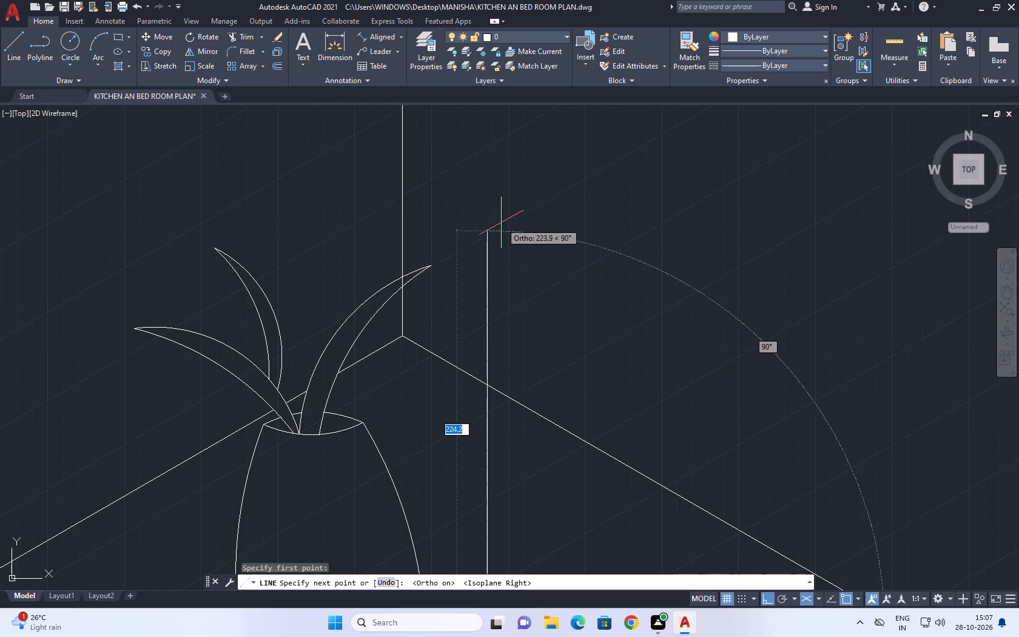
left_click(498, 220)
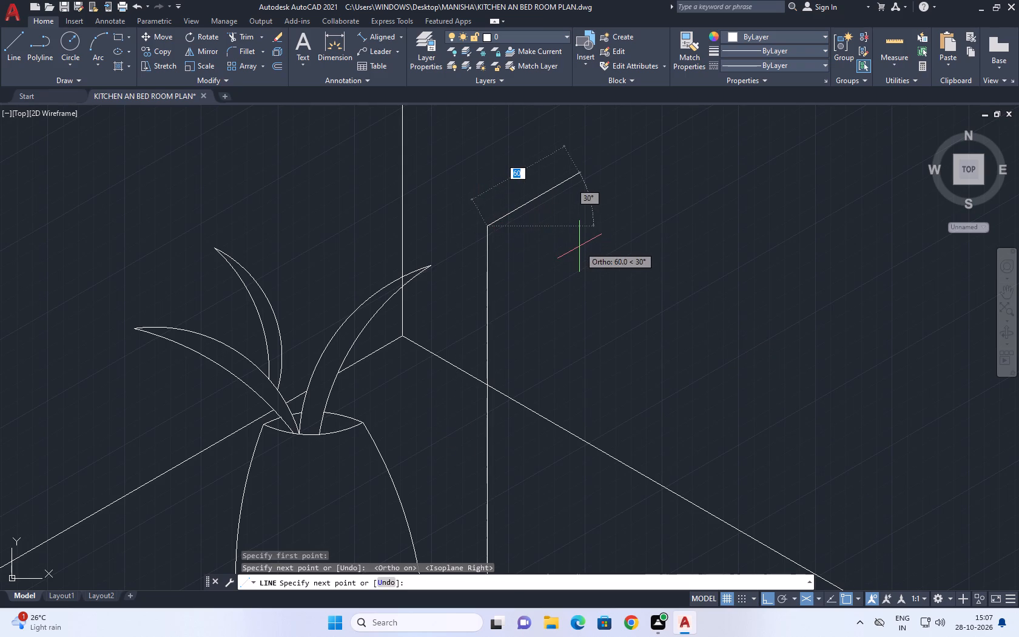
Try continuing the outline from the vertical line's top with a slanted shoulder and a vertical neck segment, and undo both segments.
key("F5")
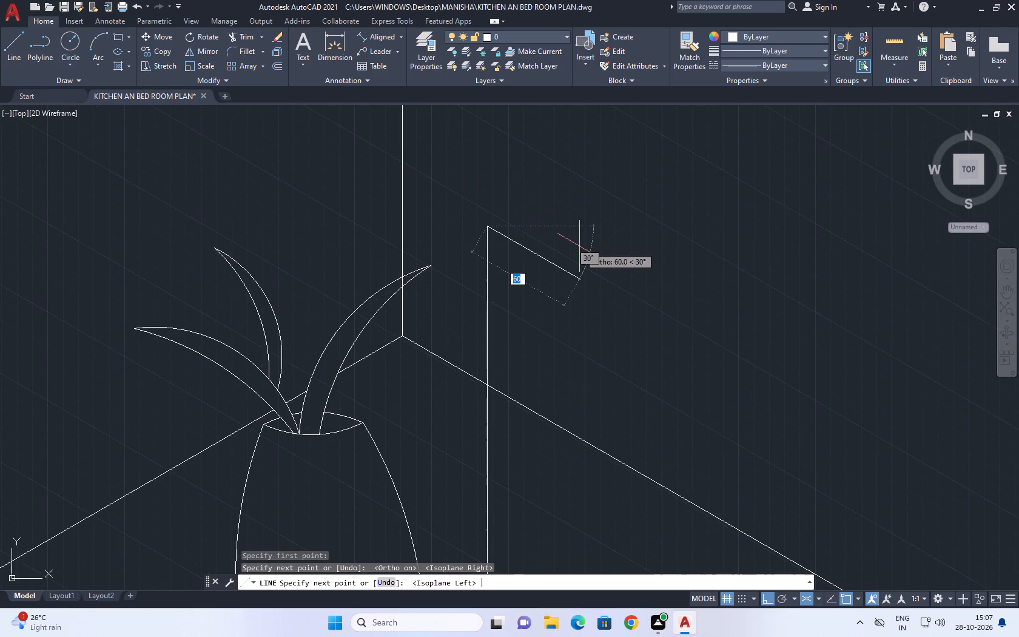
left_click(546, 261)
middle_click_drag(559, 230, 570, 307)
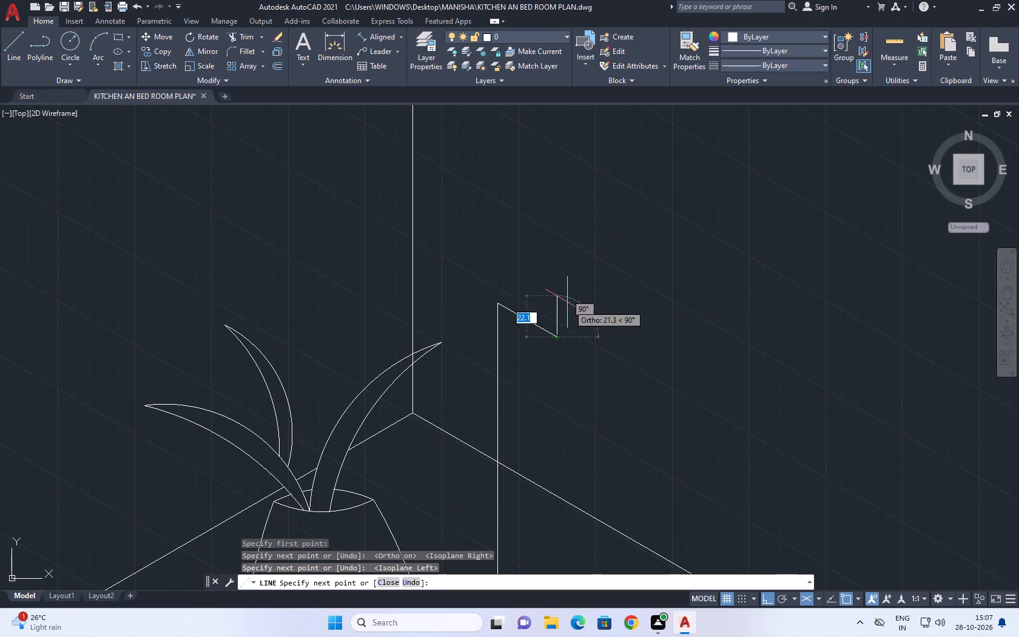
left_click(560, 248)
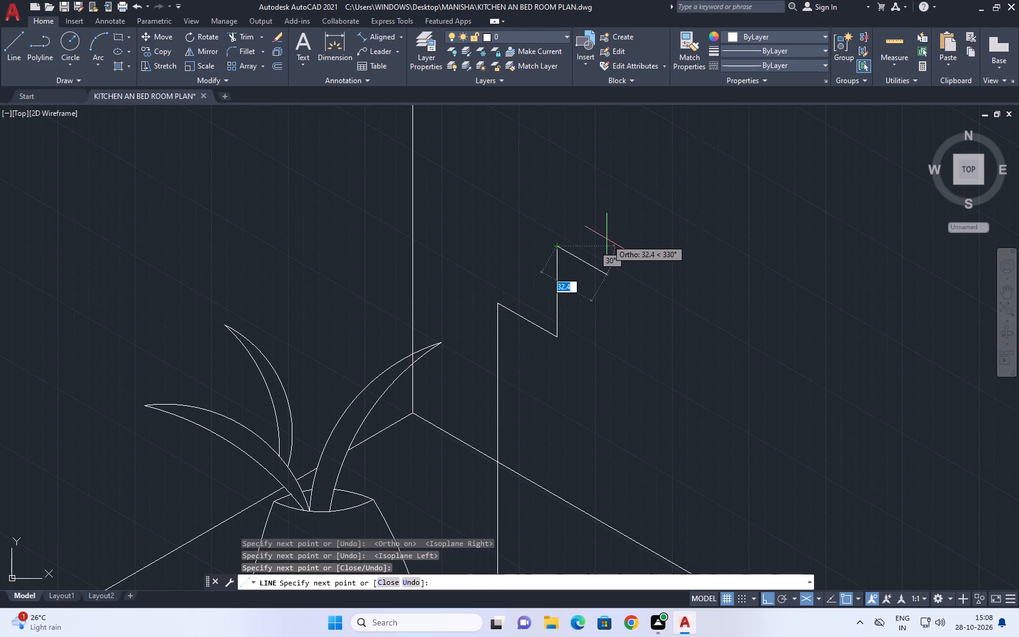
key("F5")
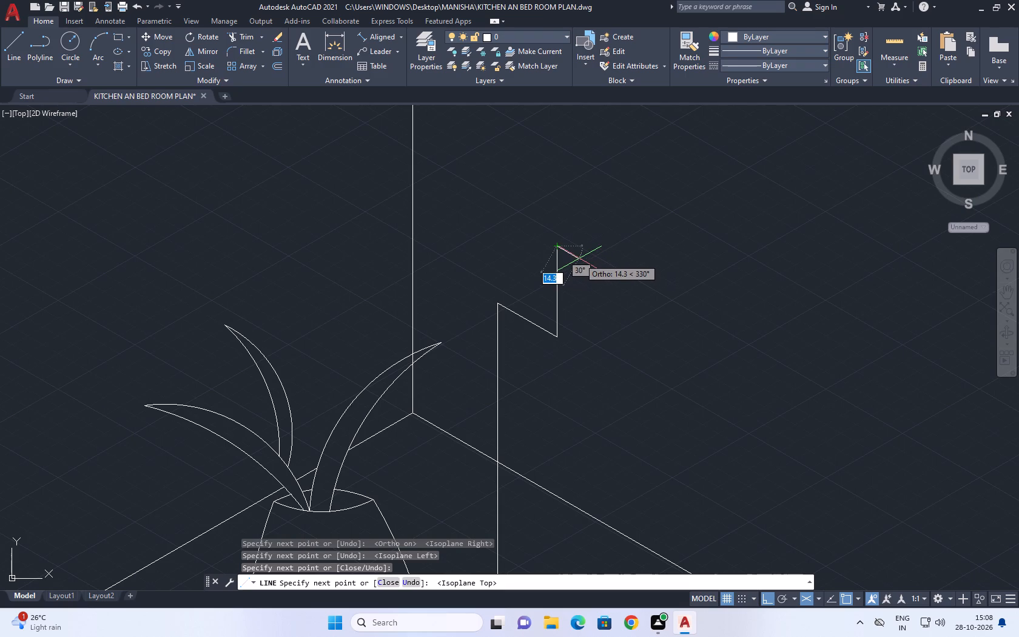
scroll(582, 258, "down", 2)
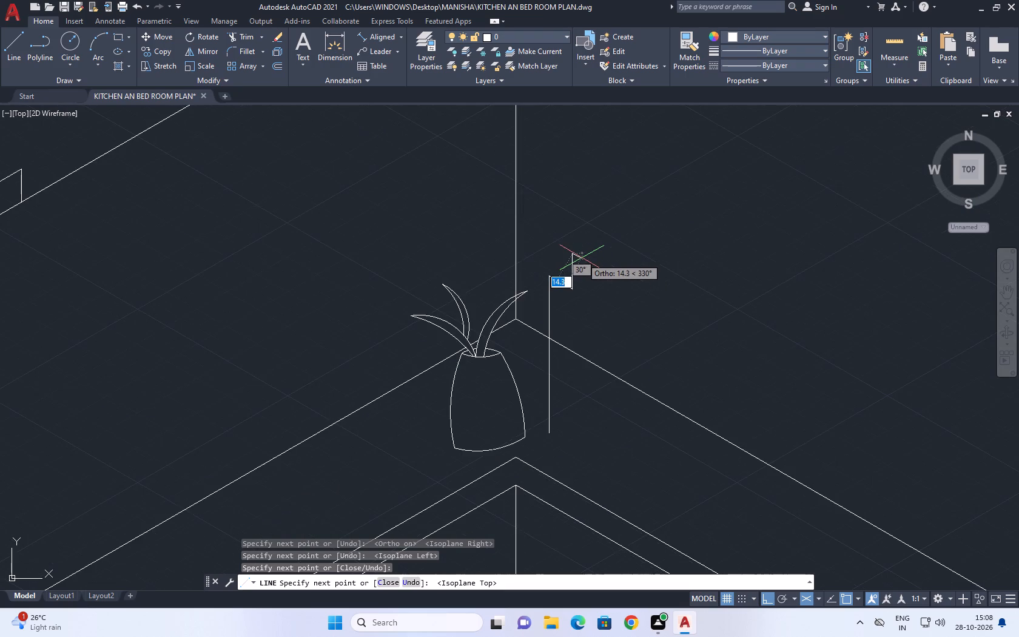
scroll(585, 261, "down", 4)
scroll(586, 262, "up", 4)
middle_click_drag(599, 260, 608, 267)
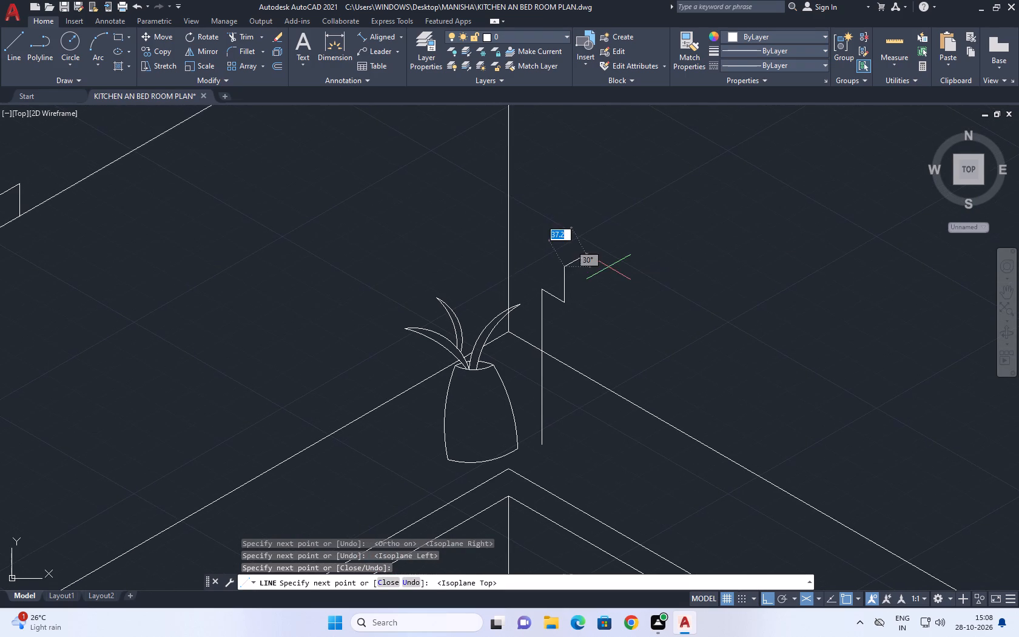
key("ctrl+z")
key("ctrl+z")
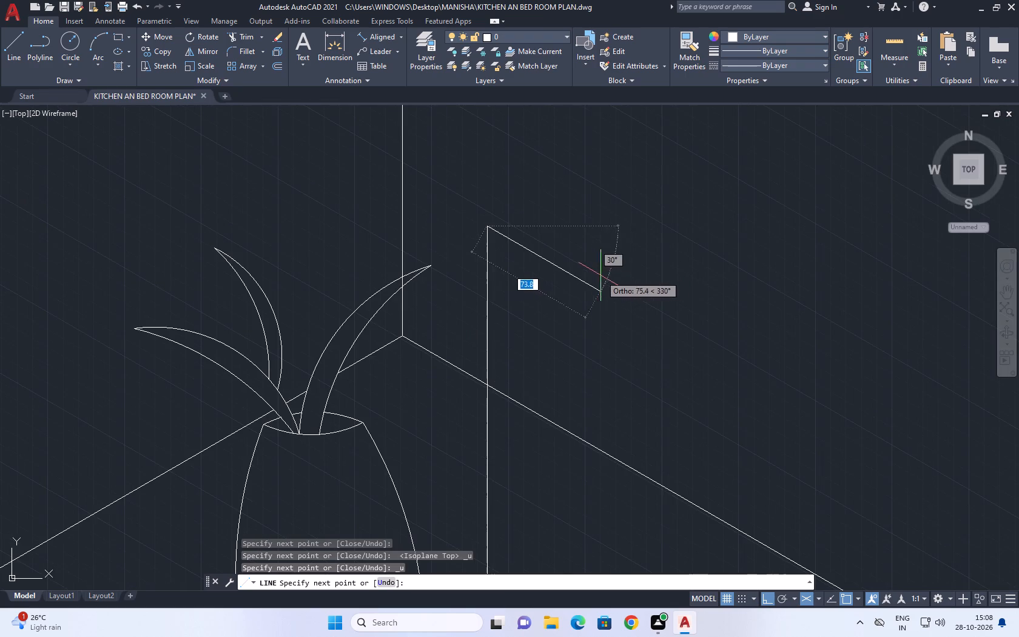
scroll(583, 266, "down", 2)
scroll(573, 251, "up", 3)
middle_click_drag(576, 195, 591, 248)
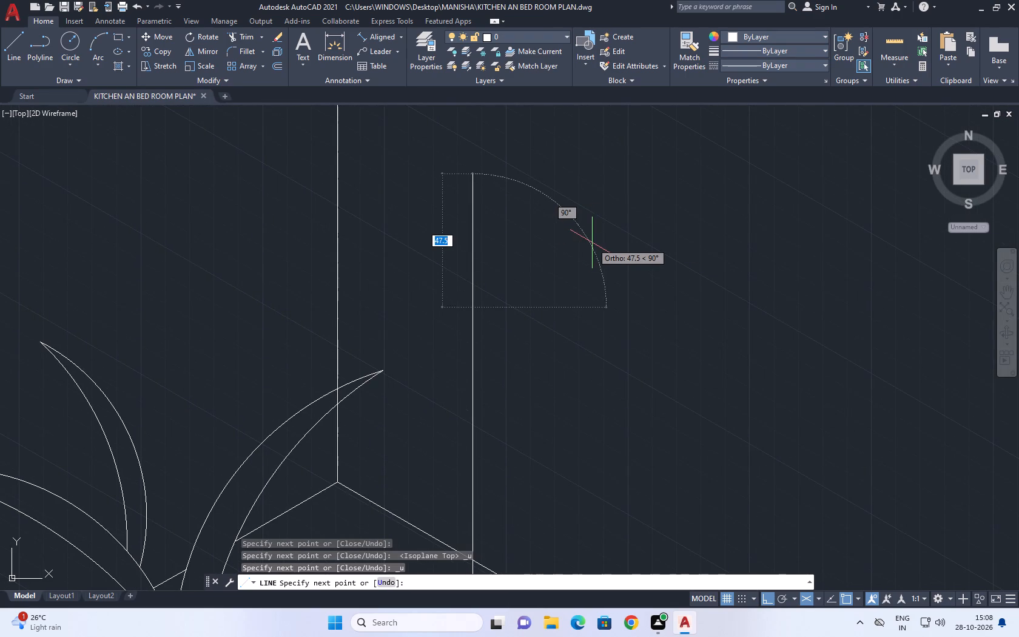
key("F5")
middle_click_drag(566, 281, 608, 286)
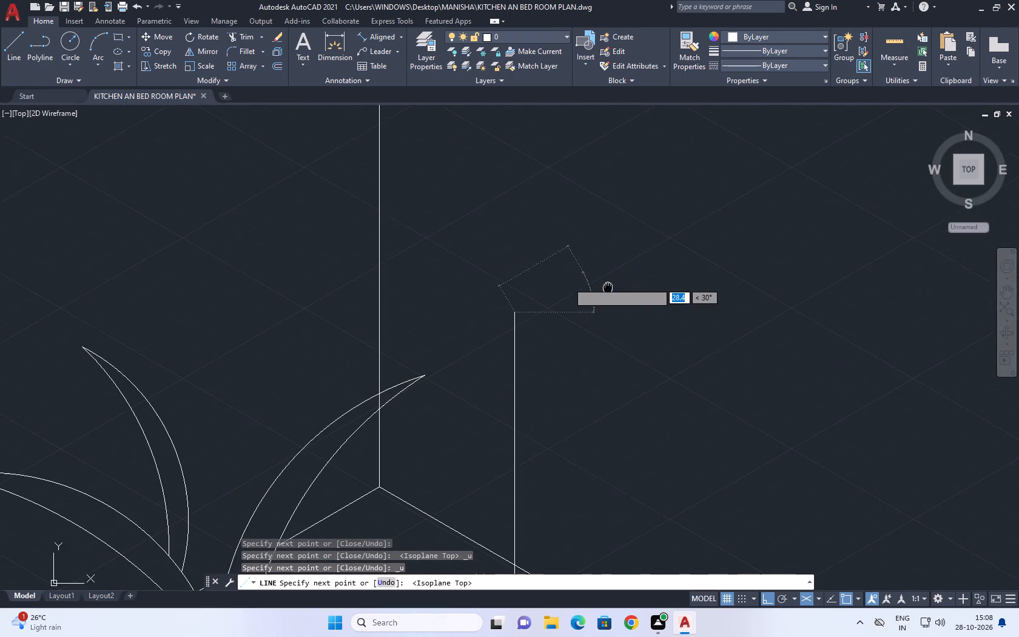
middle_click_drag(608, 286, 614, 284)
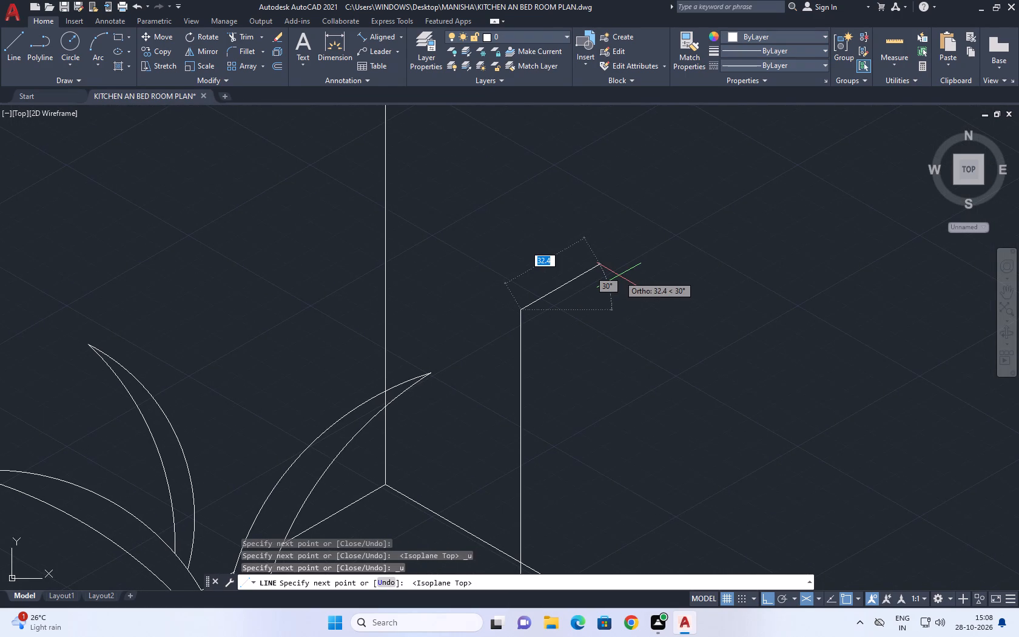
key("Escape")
Delete the vertical line beside the vase.
middle_click_drag(547, 346, 594, 198)
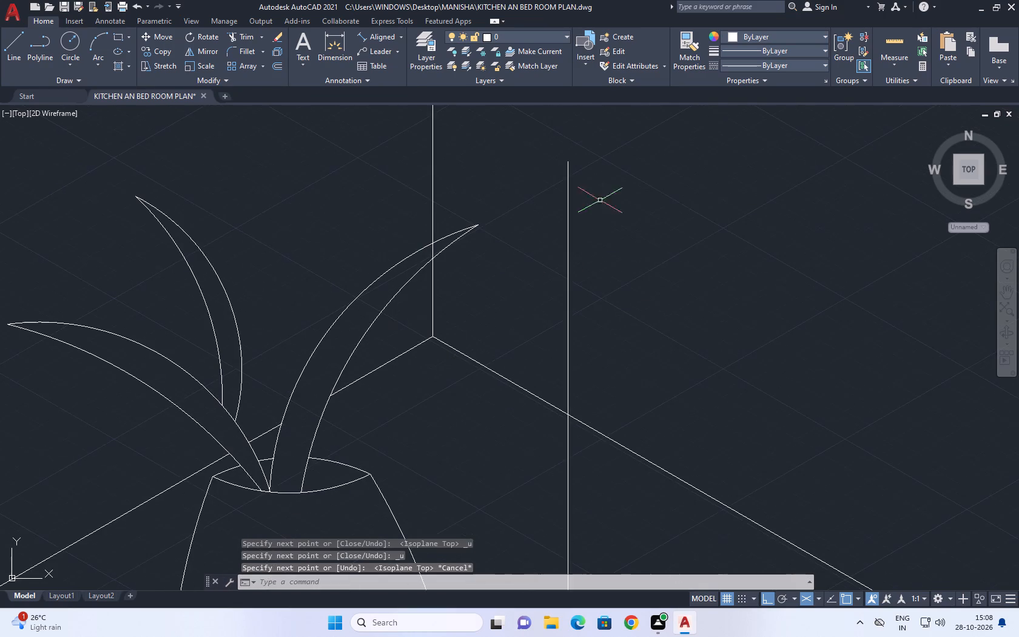
left_click_drag(577, 247, 559, 227)
left_click(540, 187)
middle_click_drag(582, 221, 627, 273)
key("Delete")
Draw a shorter vertical line just right of the vase, ending above the right leaf's tip, with Ortho on and Isoplane Right.
middle_click_drag(509, 372, 571, 360)
scroll(571, 356, "down", 1)
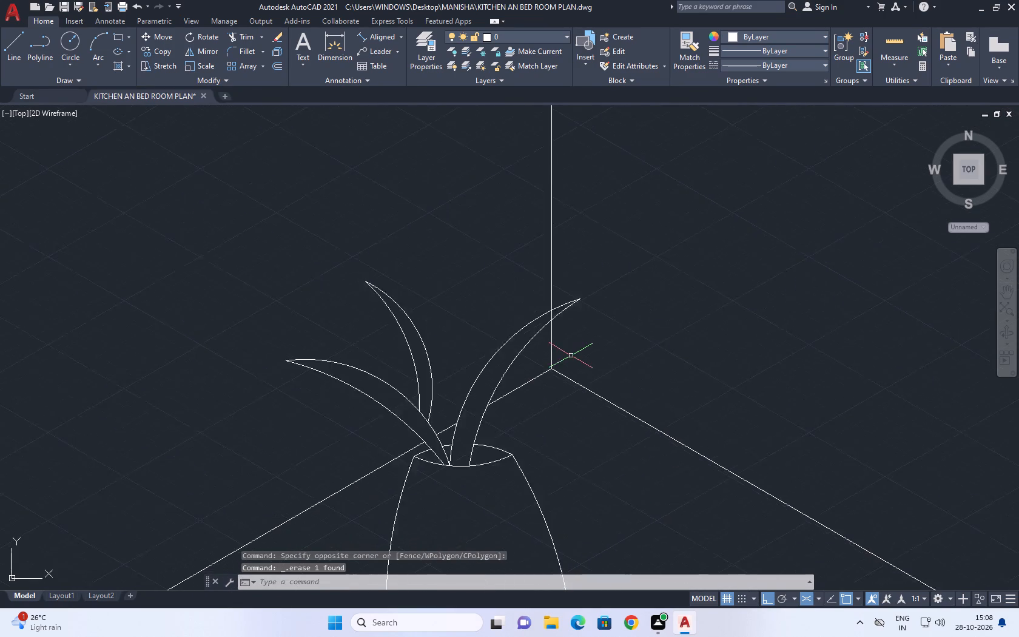
scroll(571, 355, "down", 1)
key("l")
key("space")
scroll(562, 426, "up", 2)
scroll(605, 447, "down", 1)
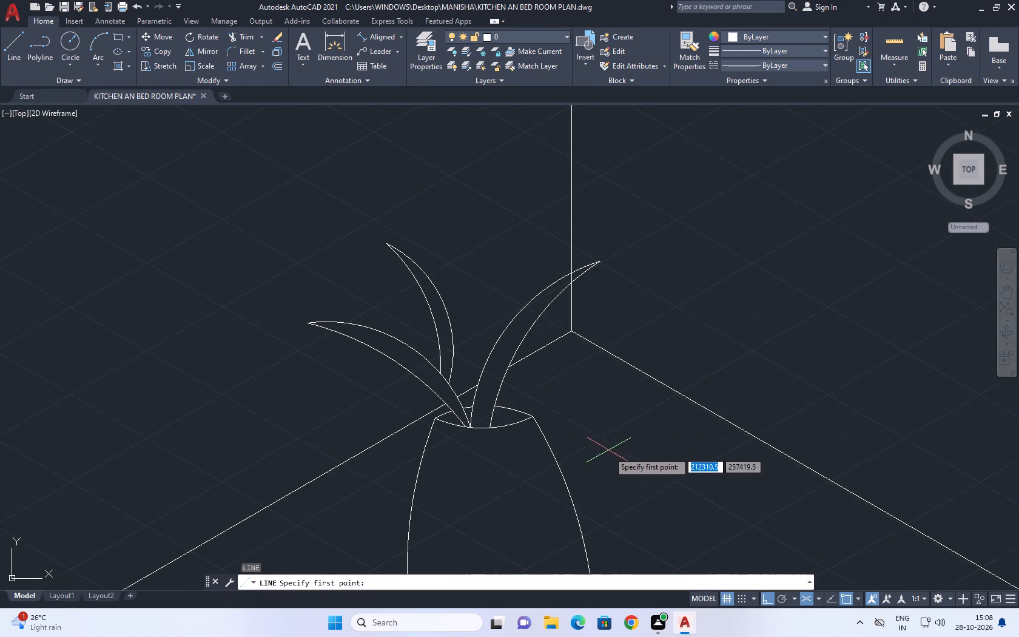
left_click(609, 484)
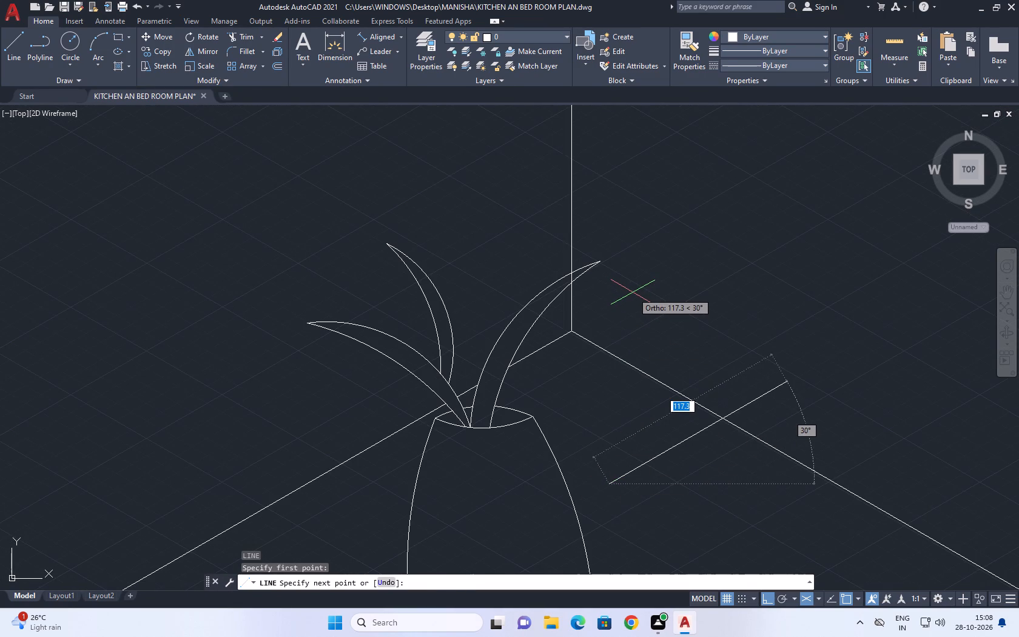
key("F8")
key("F5")
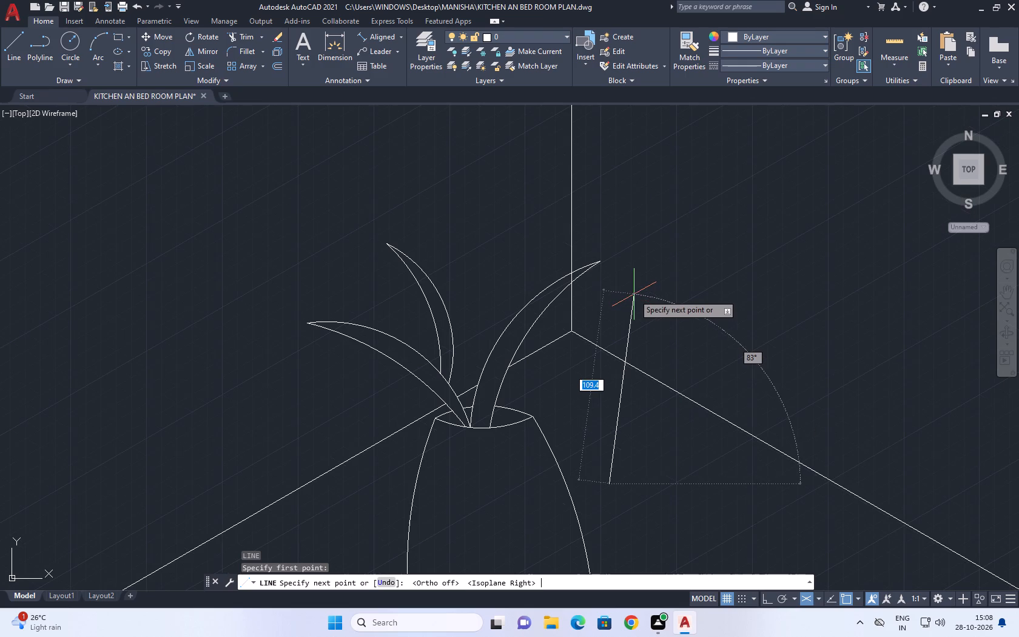
key("F8")
middle_click_drag(624, 298, 622, 298)
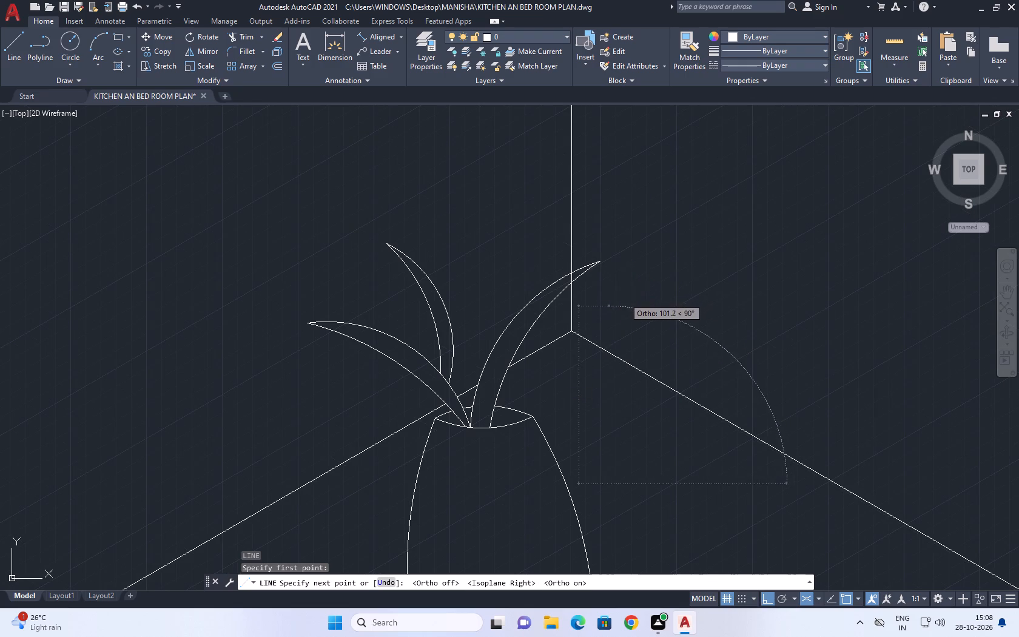
middle_click_drag(622, 298, 625, 226)
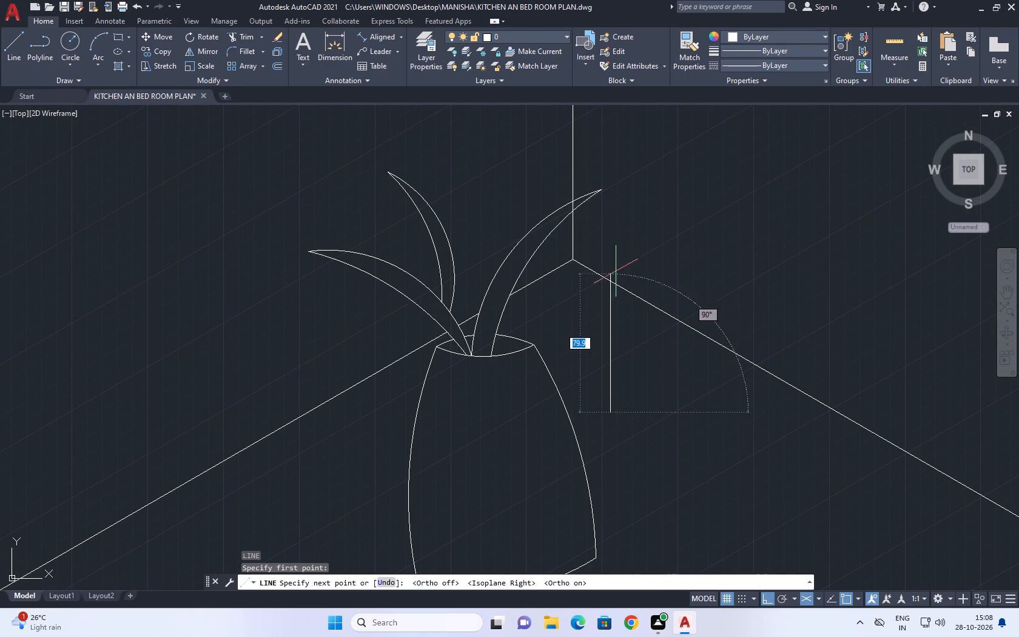
middle_click_drag(644, 209, 644, 254)
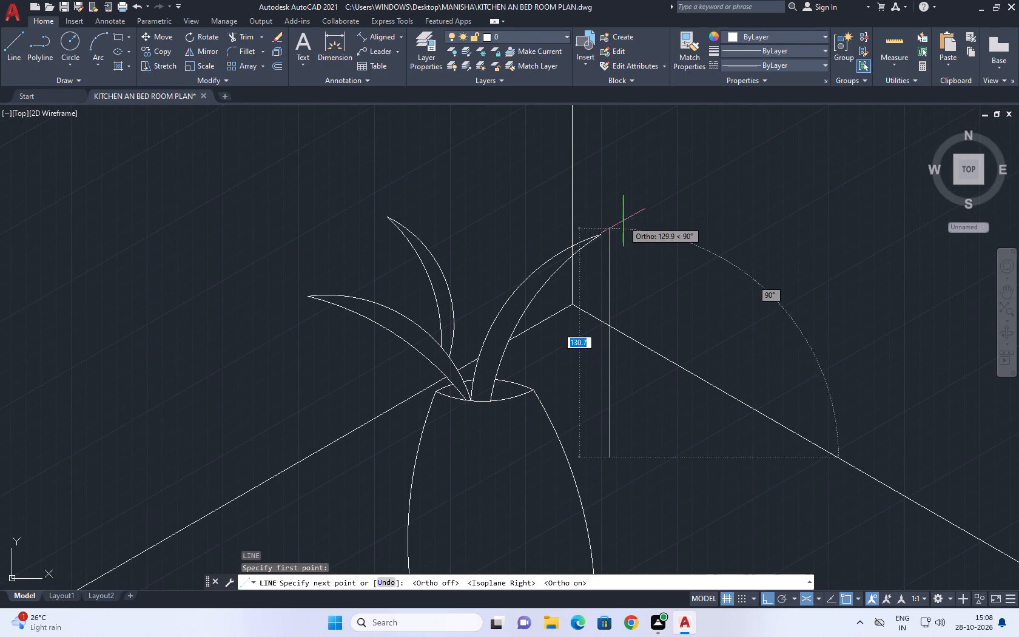
left_click(619, 209)
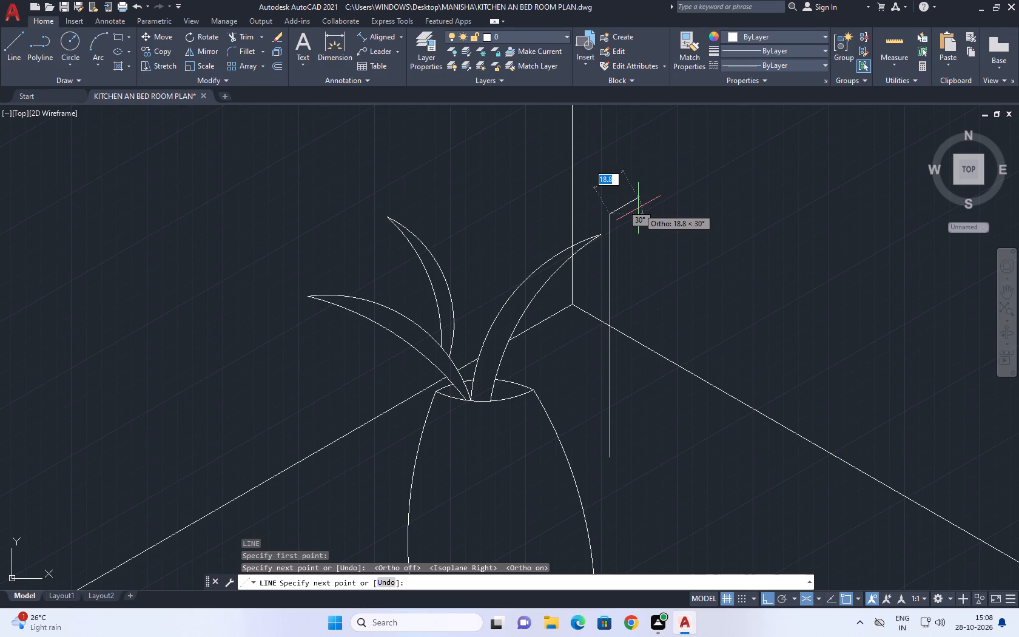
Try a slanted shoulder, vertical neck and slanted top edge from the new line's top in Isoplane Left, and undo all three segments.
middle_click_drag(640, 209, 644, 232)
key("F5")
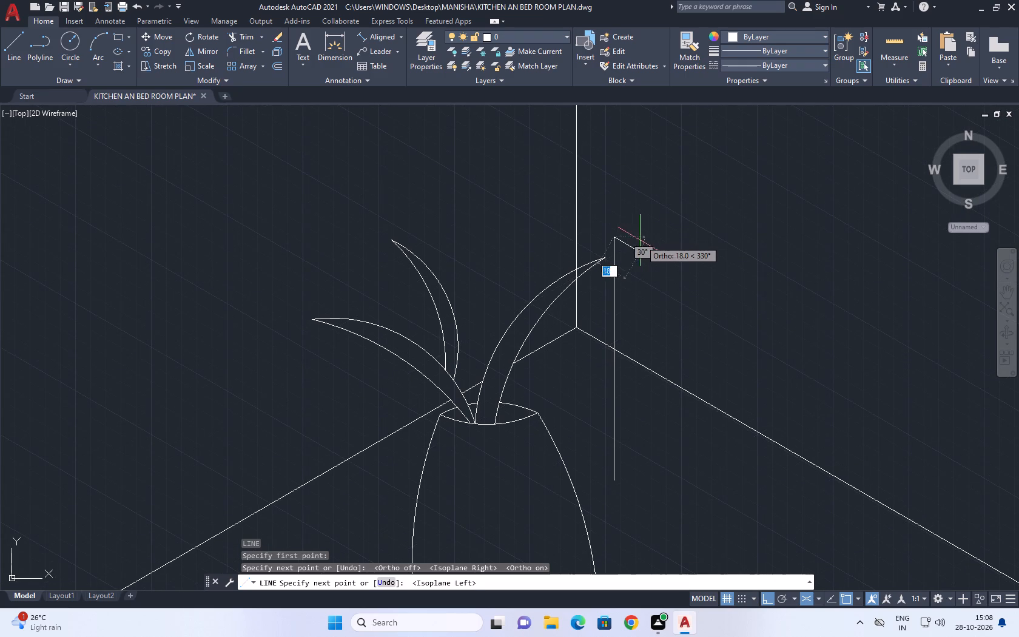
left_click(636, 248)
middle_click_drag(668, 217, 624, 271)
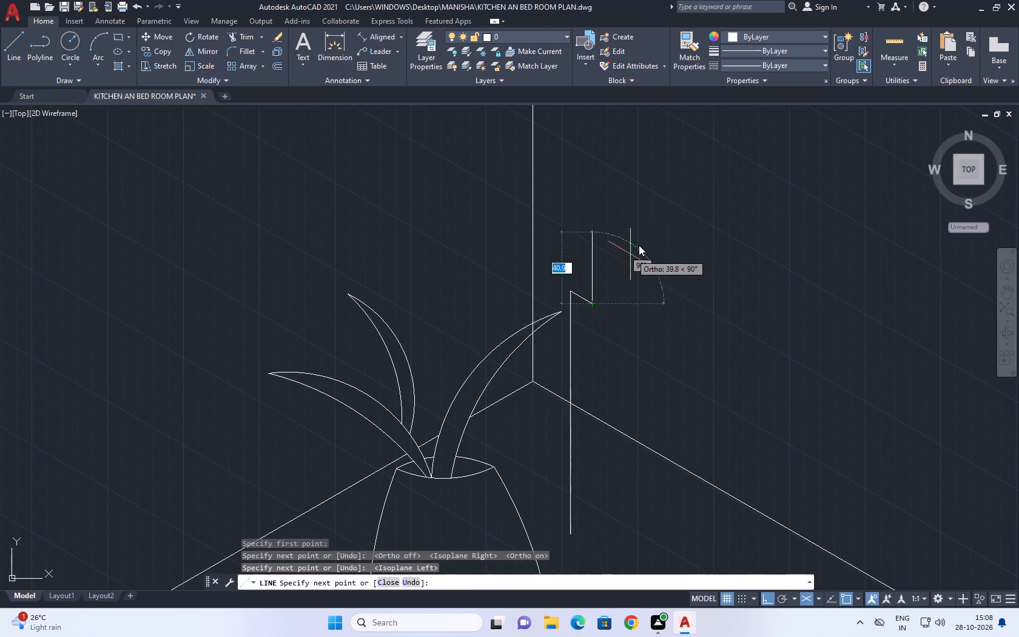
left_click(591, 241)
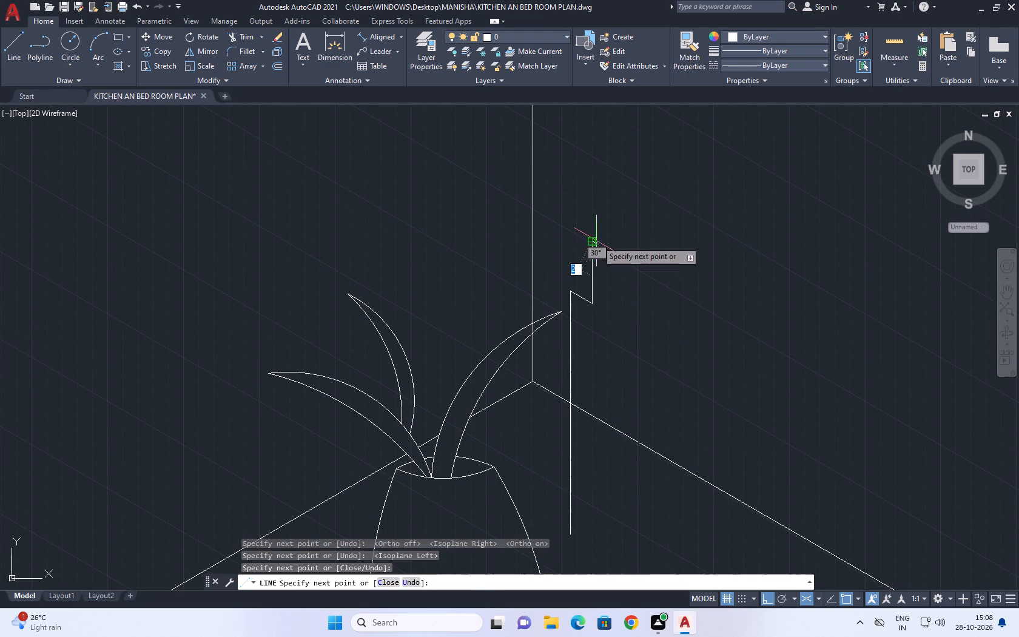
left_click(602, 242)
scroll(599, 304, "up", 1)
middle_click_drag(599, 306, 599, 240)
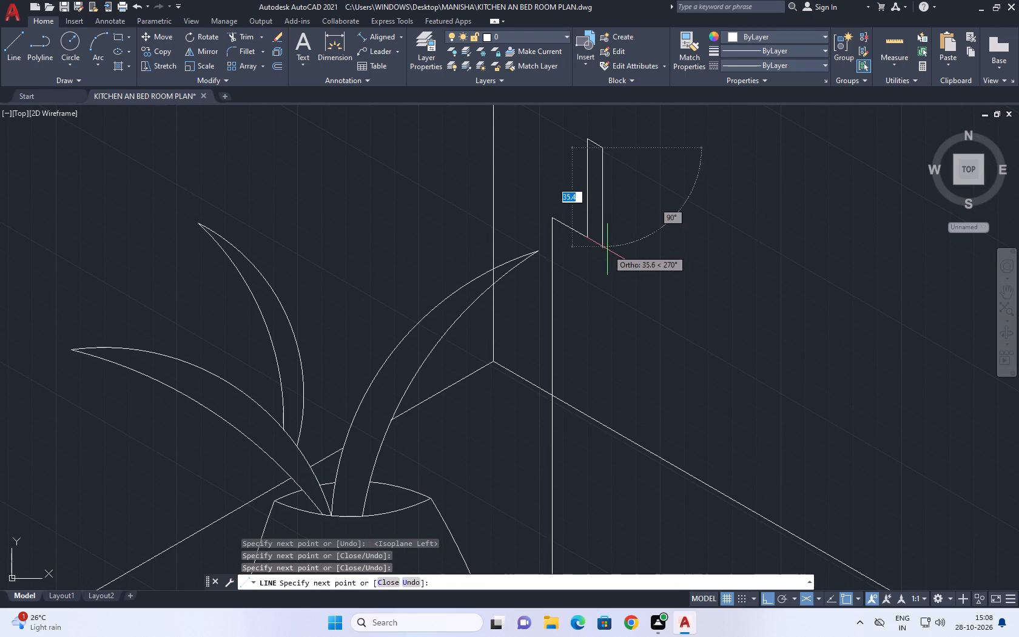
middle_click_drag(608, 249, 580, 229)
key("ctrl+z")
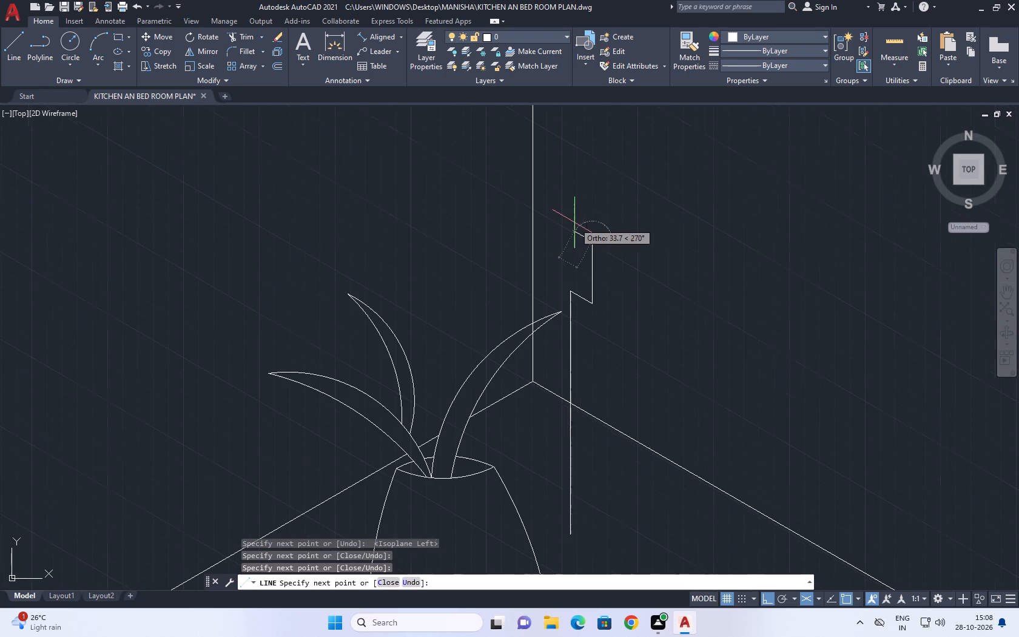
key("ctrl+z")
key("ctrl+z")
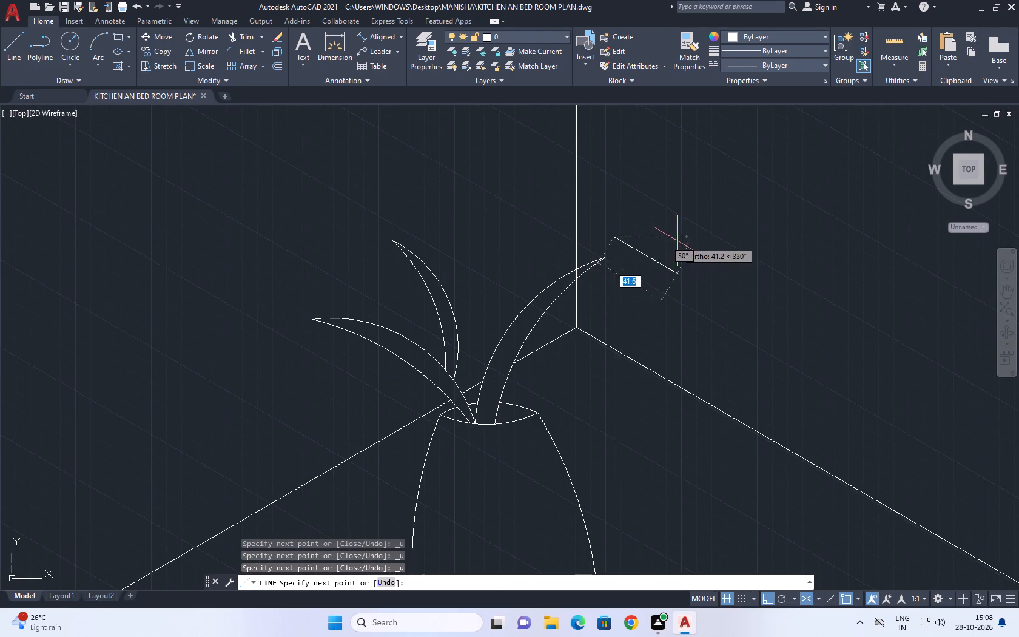
Draw a slightly downward-sloping shoulder segment about 16 long from the vertical line's top with Ortho off.
middle_click_drag(678, 241, 624, 244)
scroll(628, 228, "down", 1)
middle_click_drag(678, 239, 668, 262)
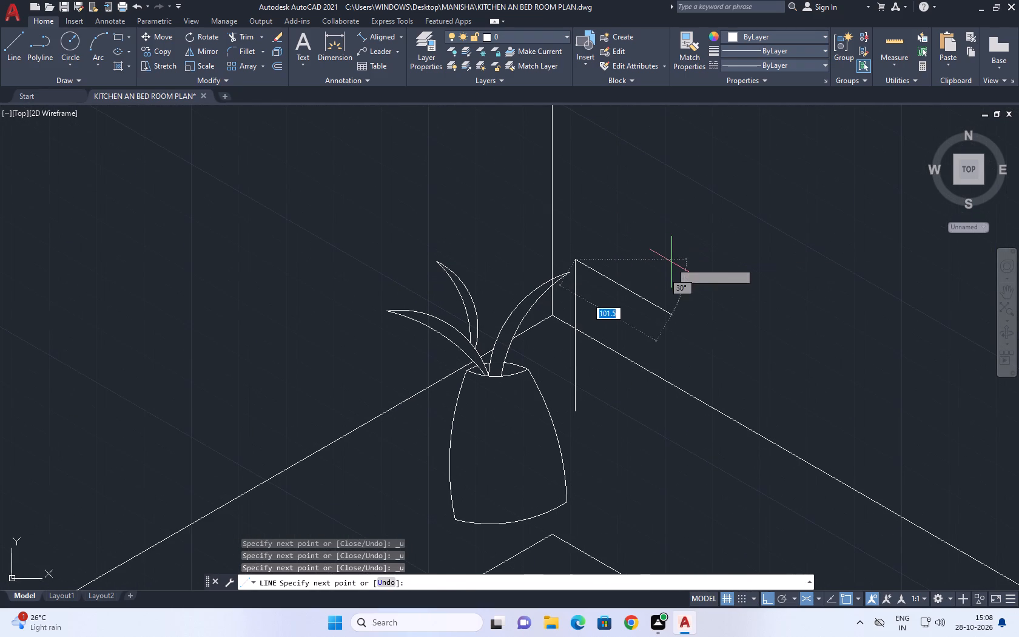
key("F8")
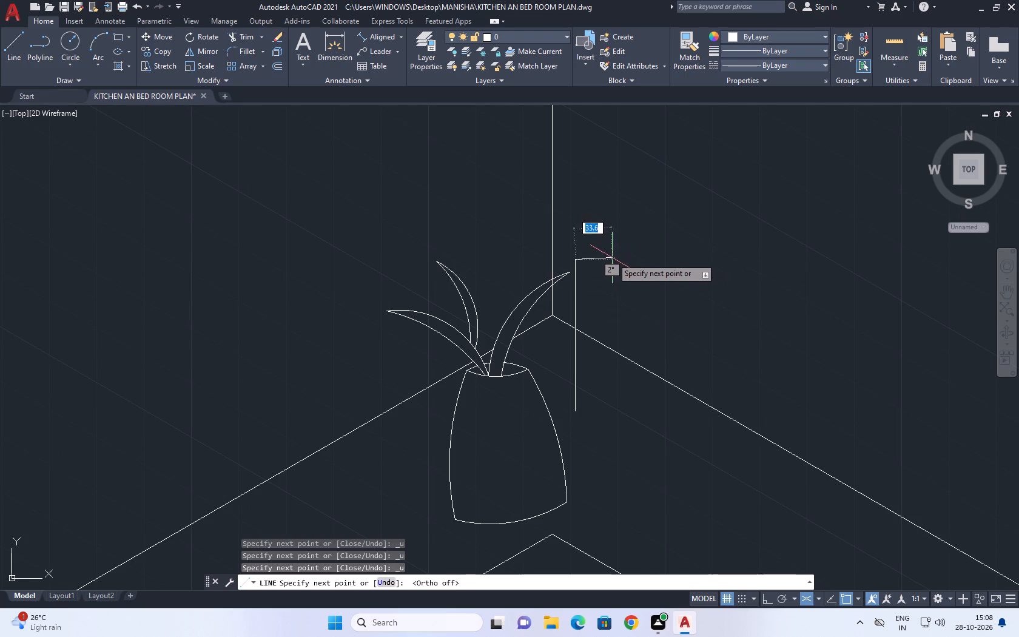
scroll(602, 264, "up", 2)
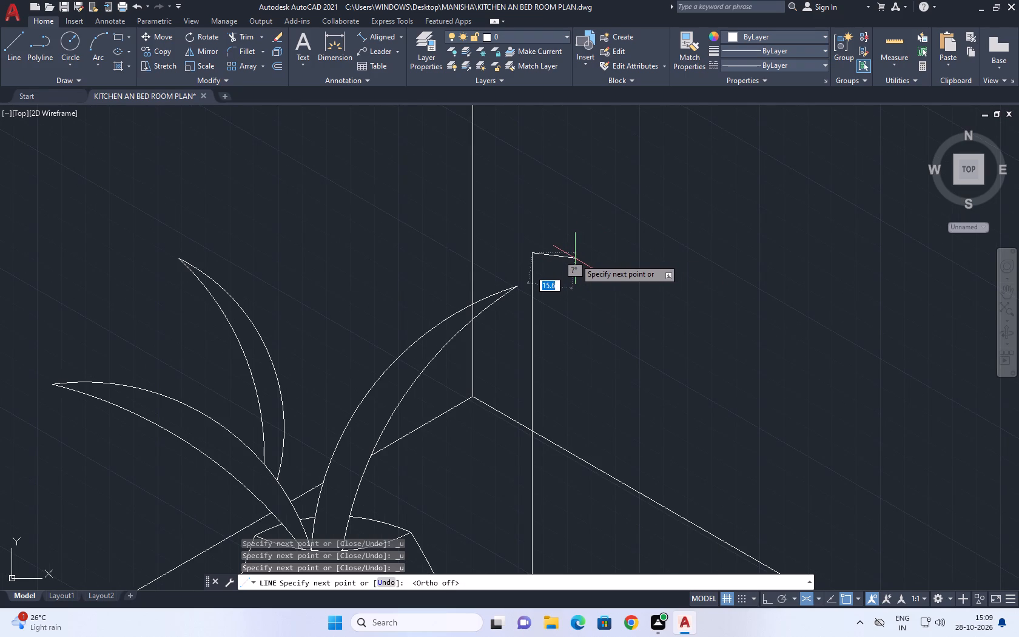
left_click(575, 258)
Draw the neck's side as a vertical segment about 35 long upward from the shoulder's end with Ortho on.
scroll(593, 217, "down", 2)
middle_click_drag(586, 202, 583, 229)
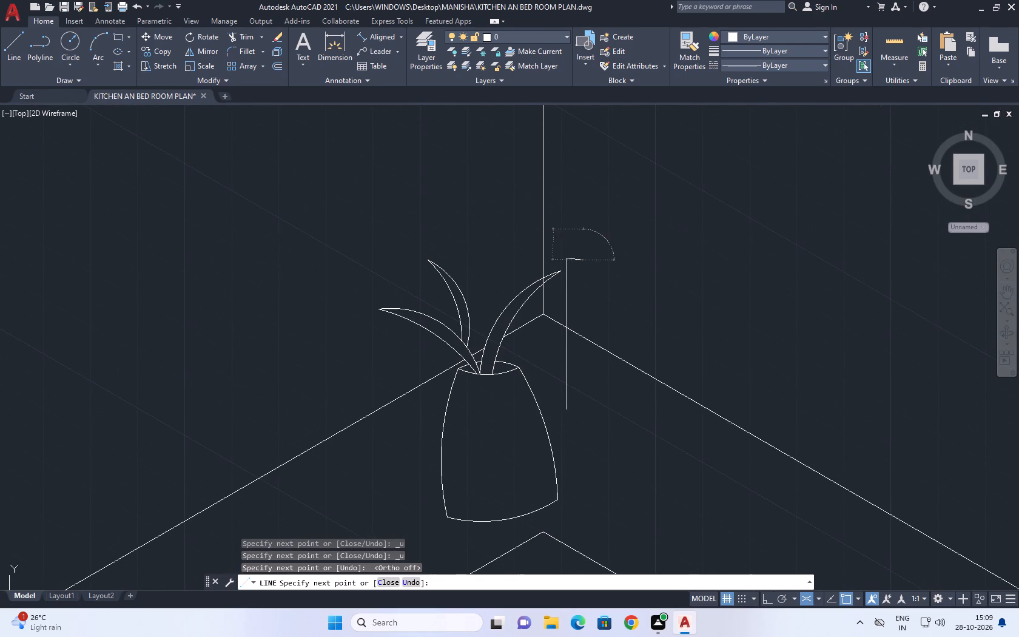
key("F8")
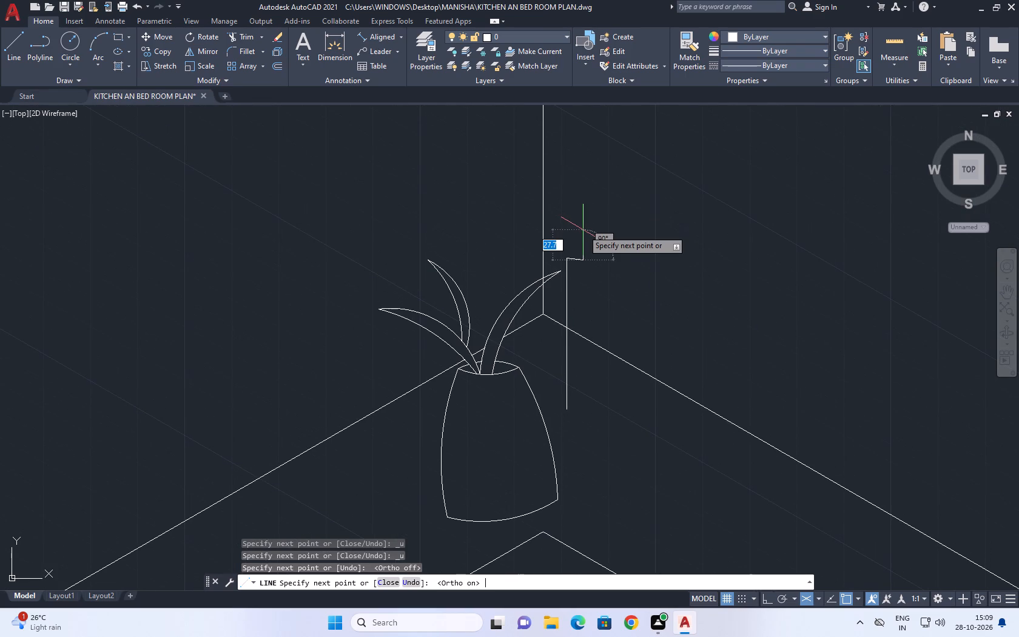
scroll(572, 251, "up", 2)
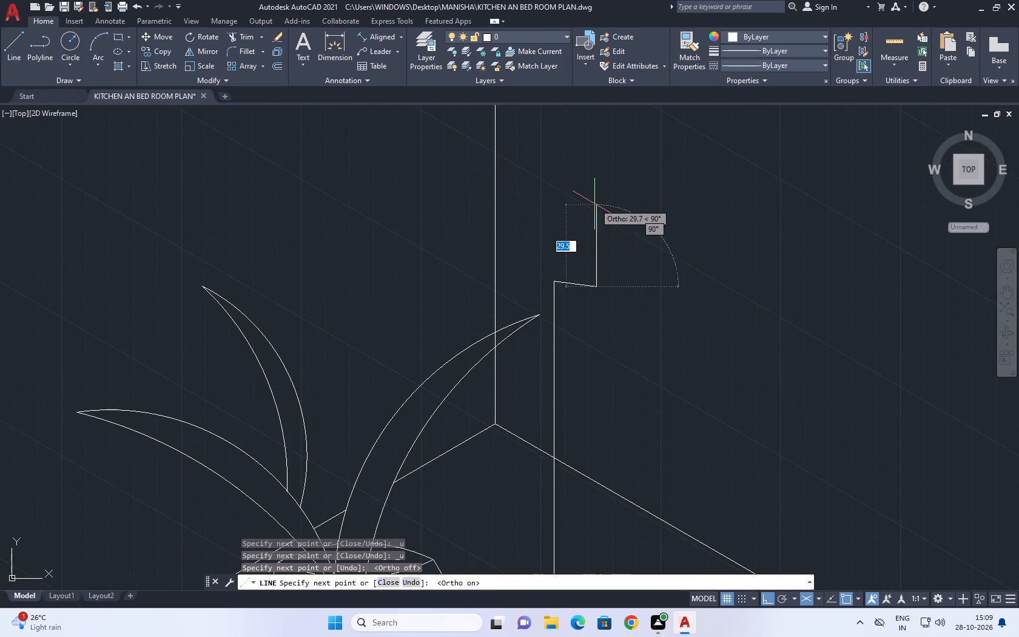
middle_click_drag(599, 201, 579, 202)
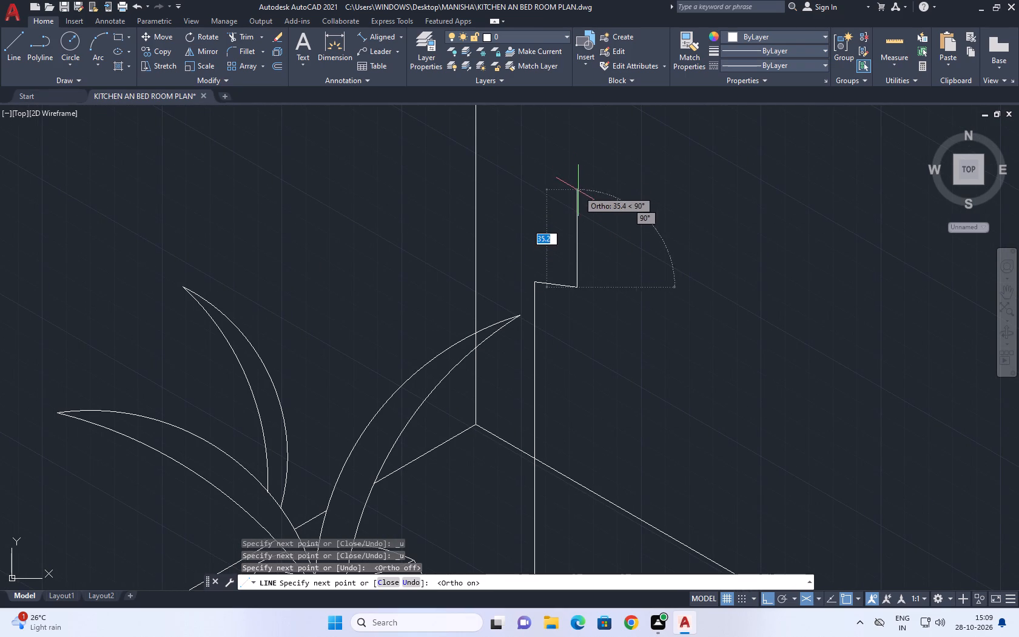
left_click(578, 192)
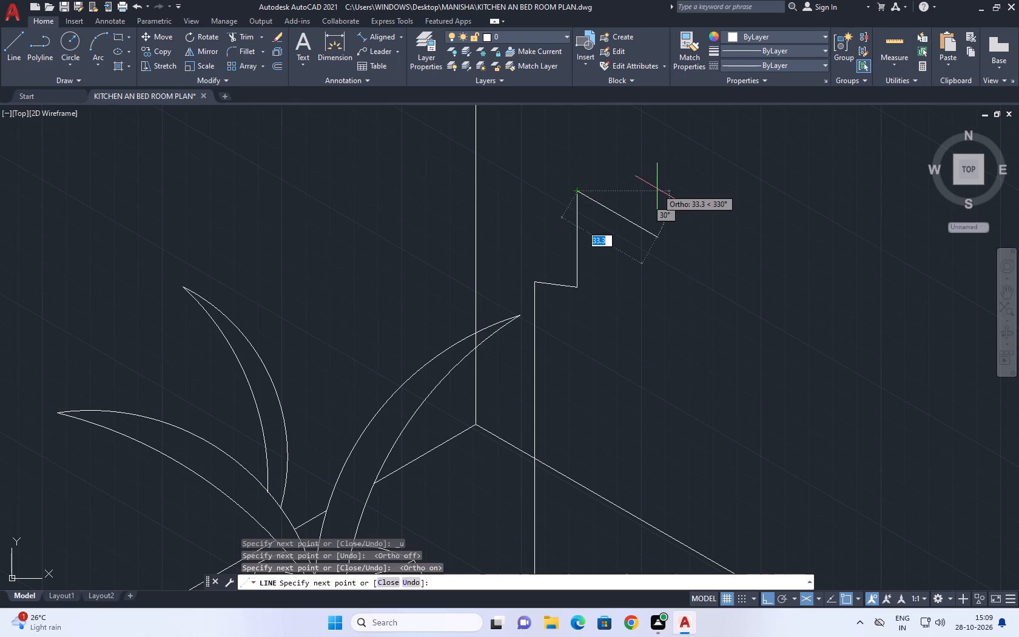
Draw a short horizontal top edge rightward from the neck's upper end with Ortho off.
key("F8")
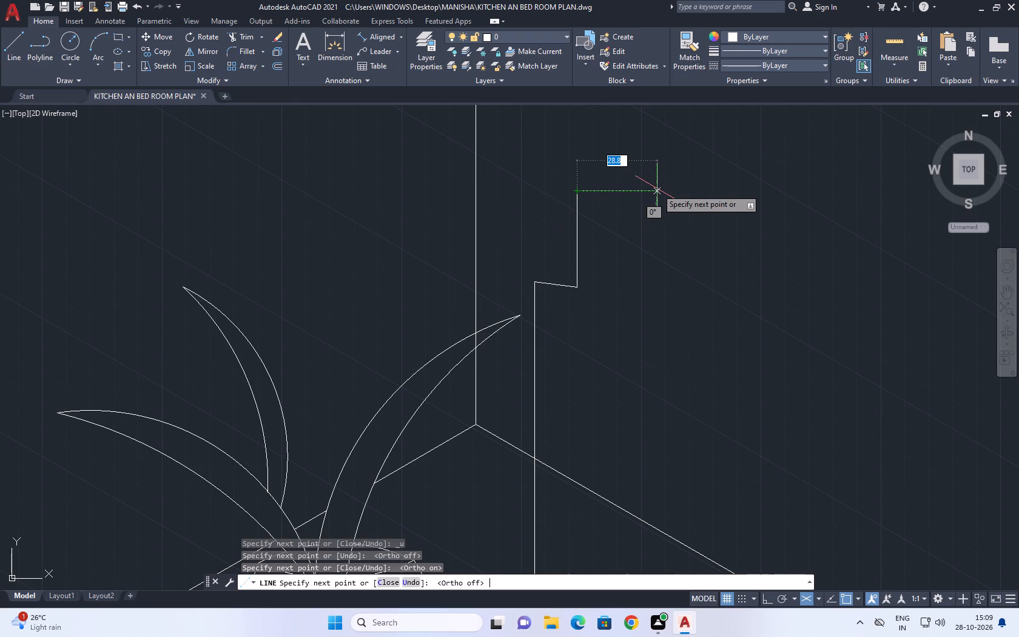
left_click(611, 197)
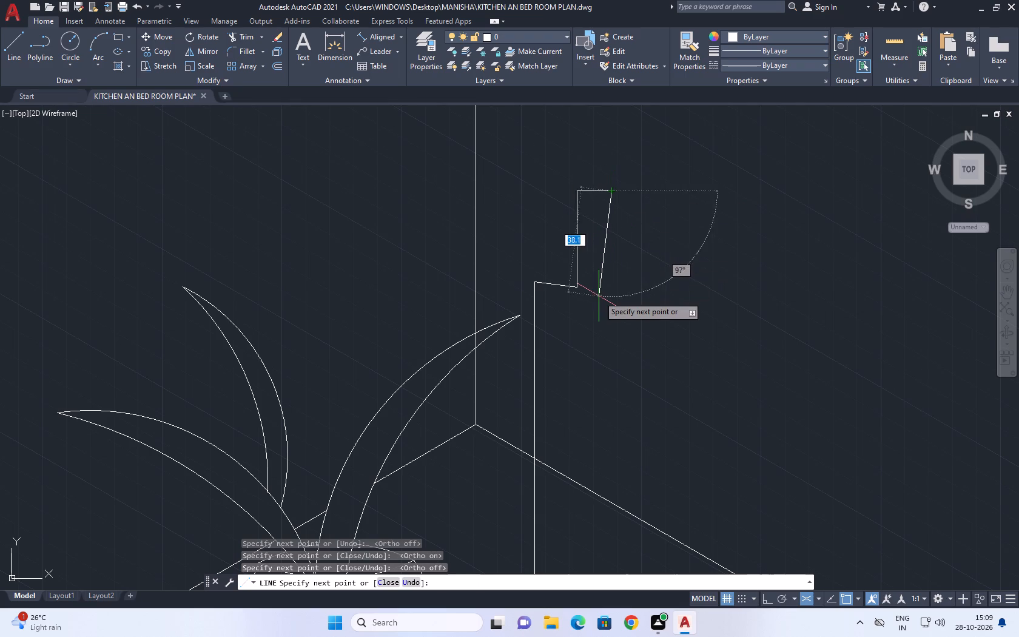
Draw the neck's other side as a vertical segment about 36 long down to the shoulder's extension with Ortho on.
scroll(599, 296, "up", 1)
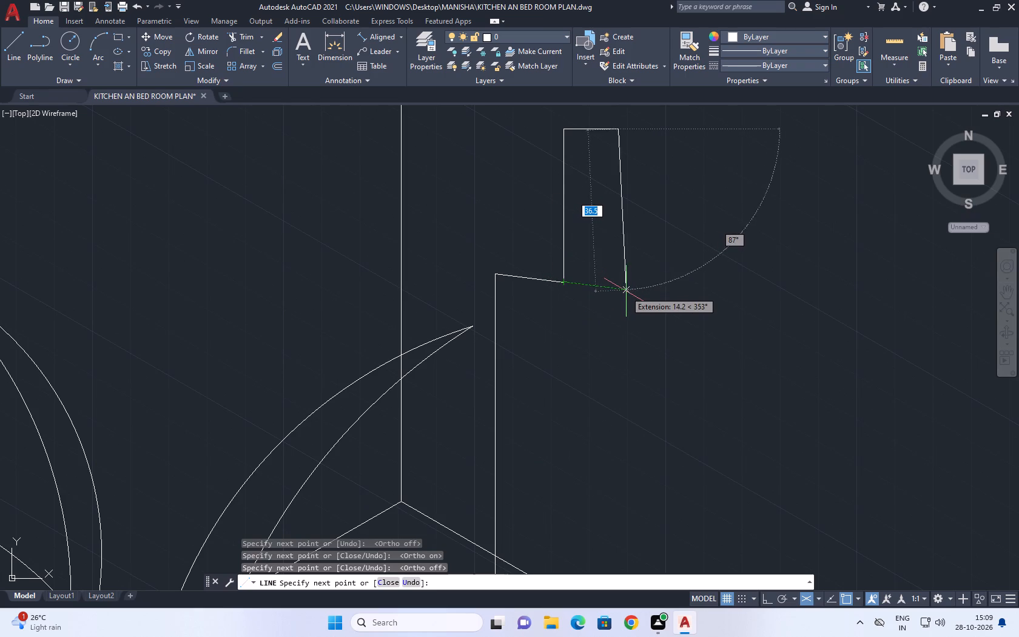
key("F8")
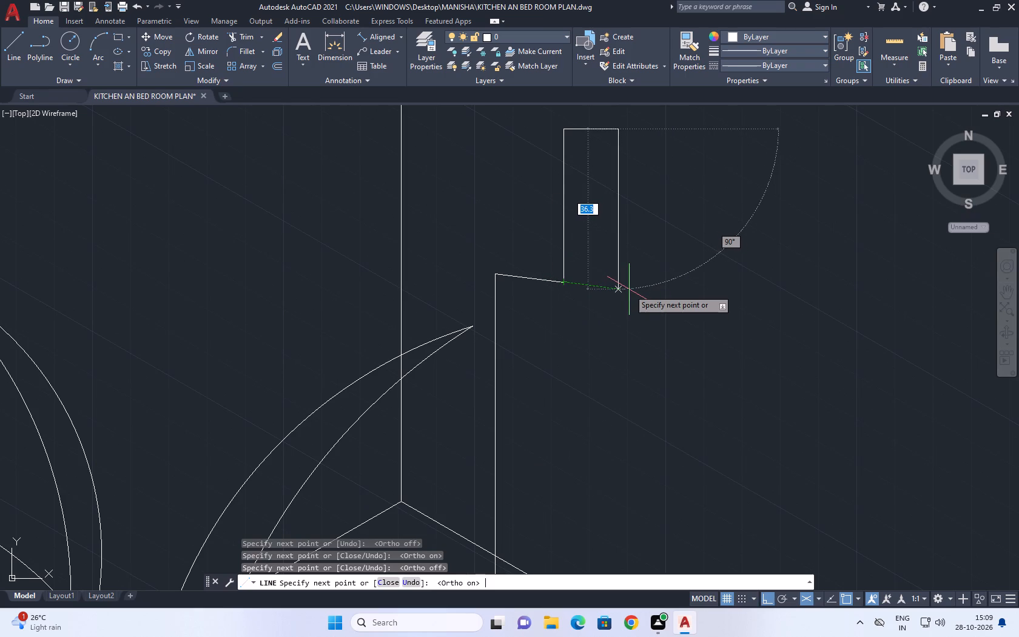
left_click(629, 289)
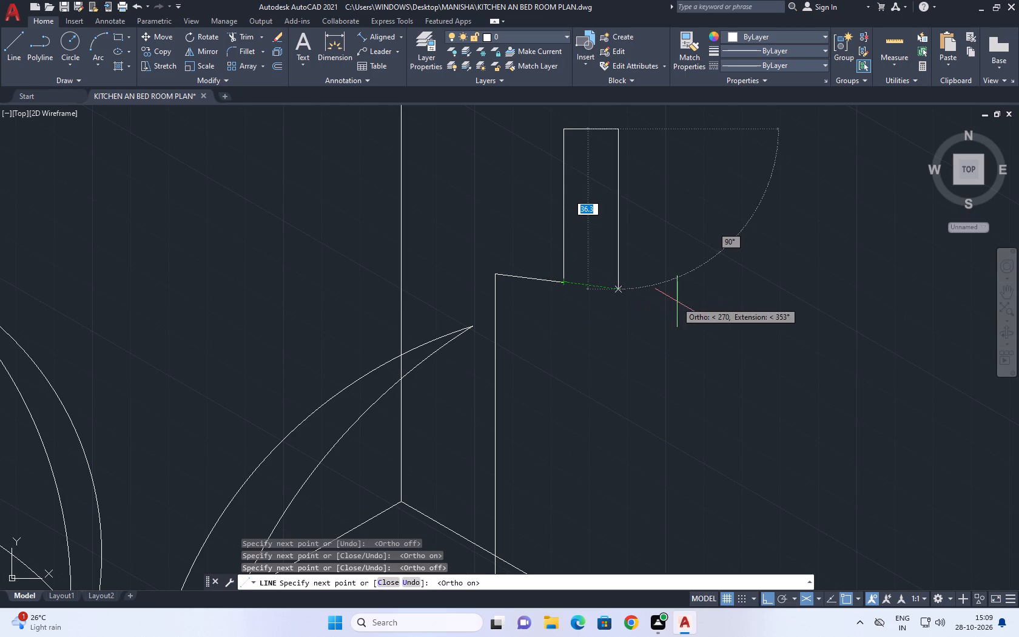
left_click(616, 290)
Draw the second shoulder as a longer, slightly downward-sloping segment outward from the neck's base with Ortho off.
scroll(684, 283, "down", 4)
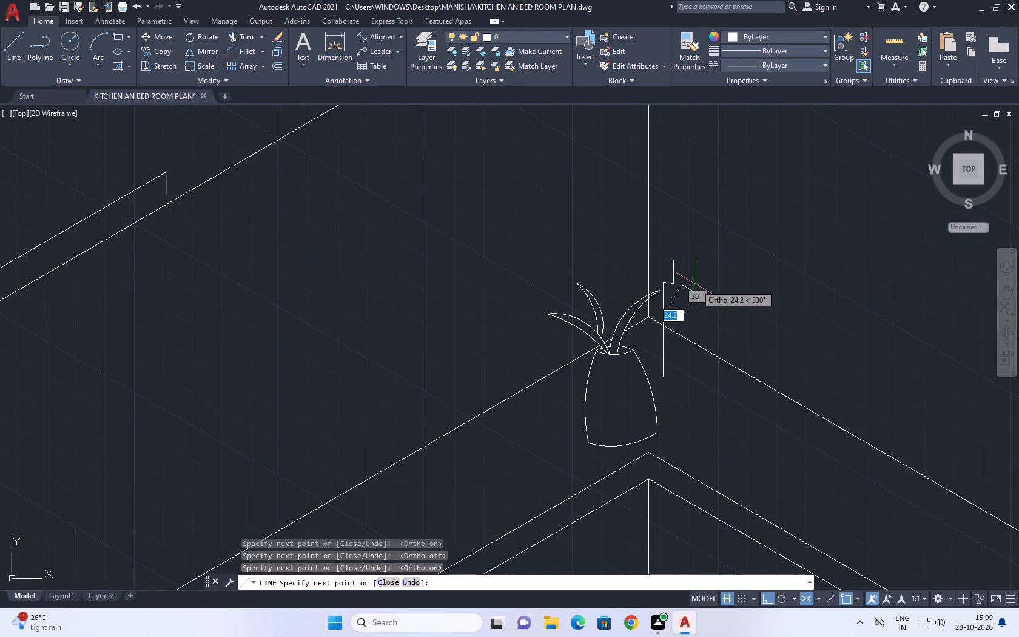
scroll(690, 288, "up", 3)
key("F8")
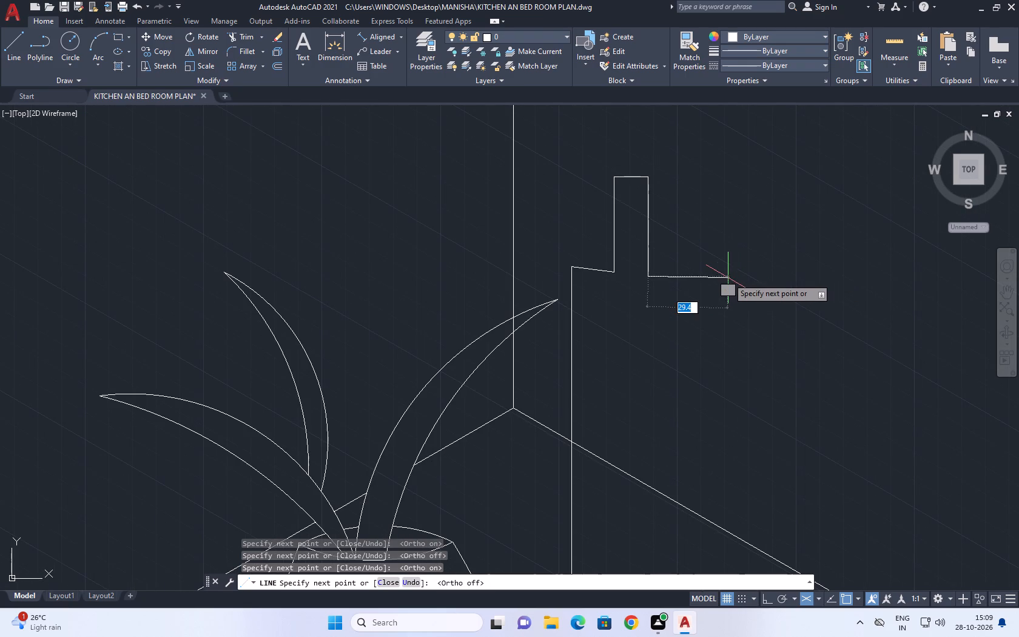
scroll(740, 277, "up", 1)
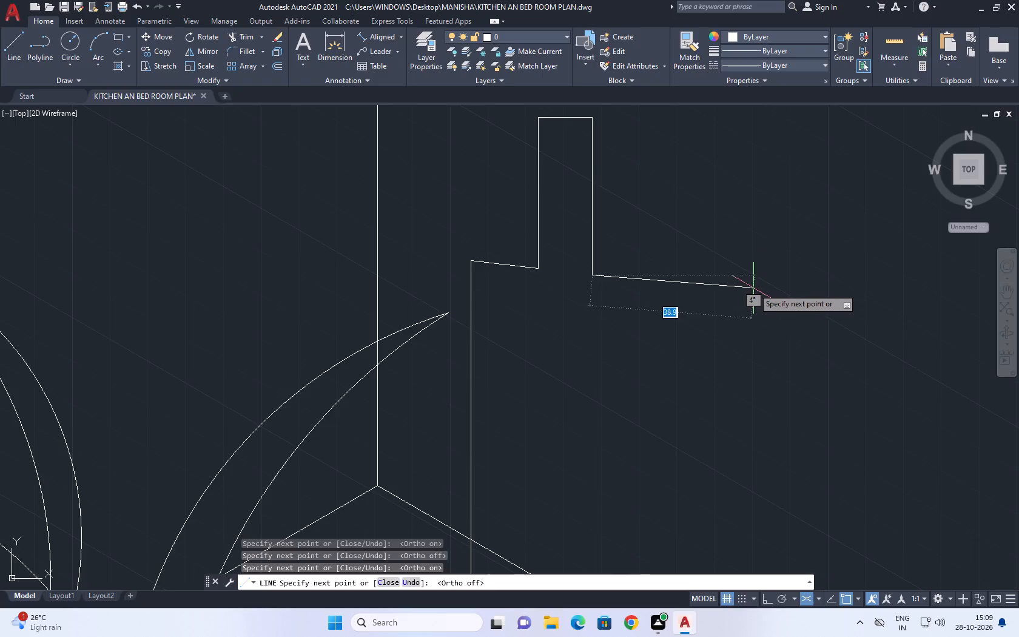
middle_click(673, 275)
scroll(670, 274, "down", 2)
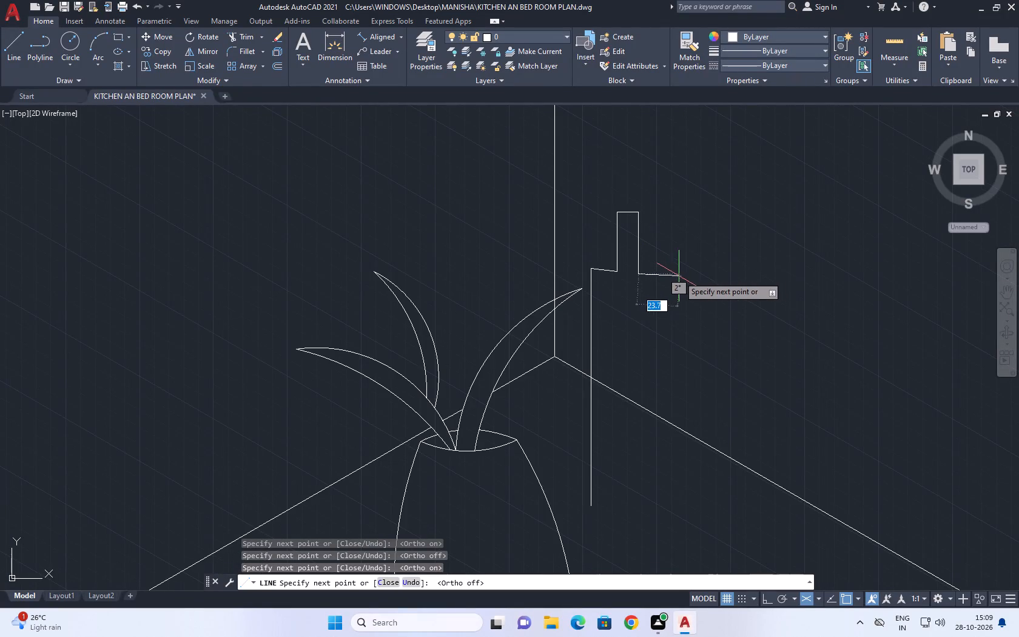
scroll(679, 276, "up", 1)
middle_click(700, 272)
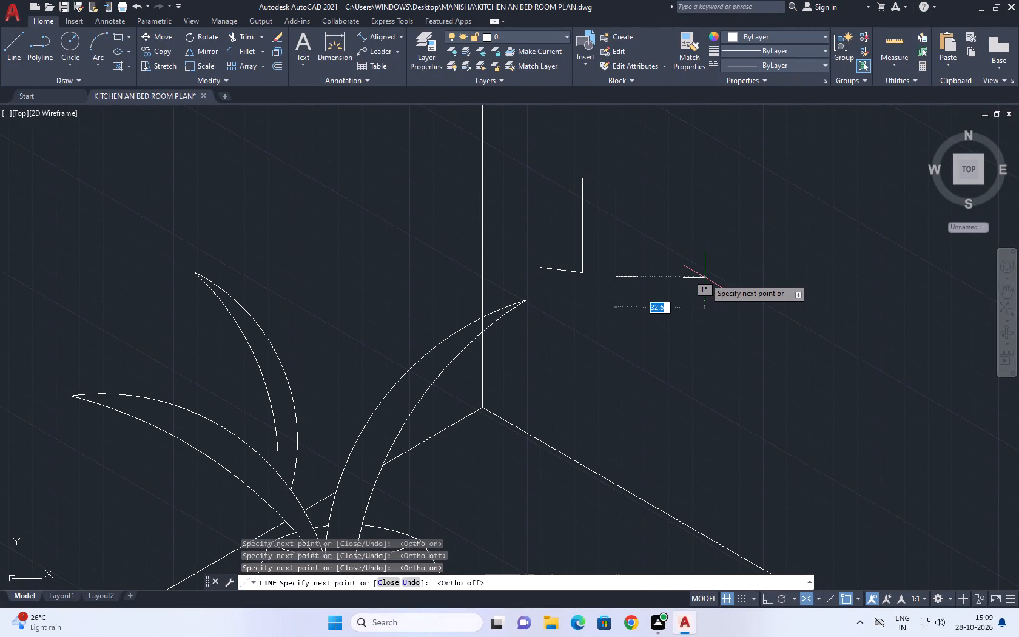
middle_click_drag(705, 278, 653, 256)
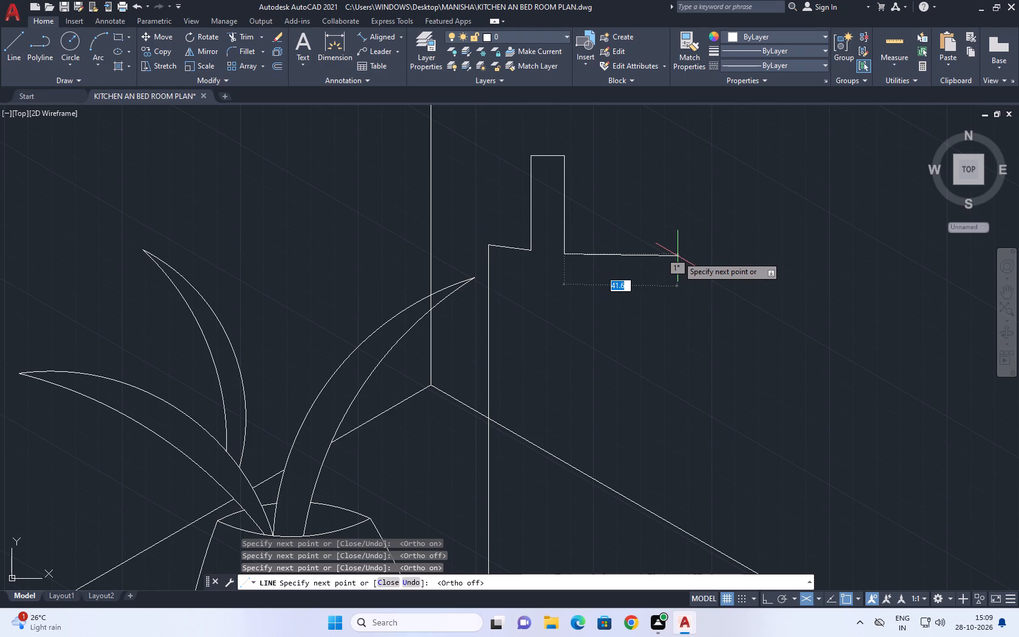
key("F8")
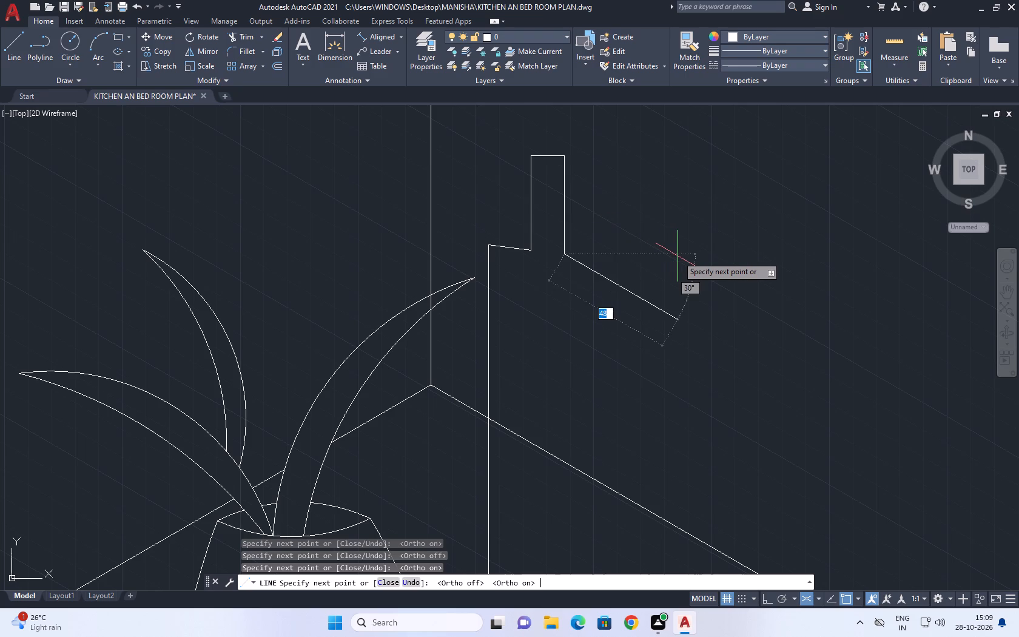
key("F5")
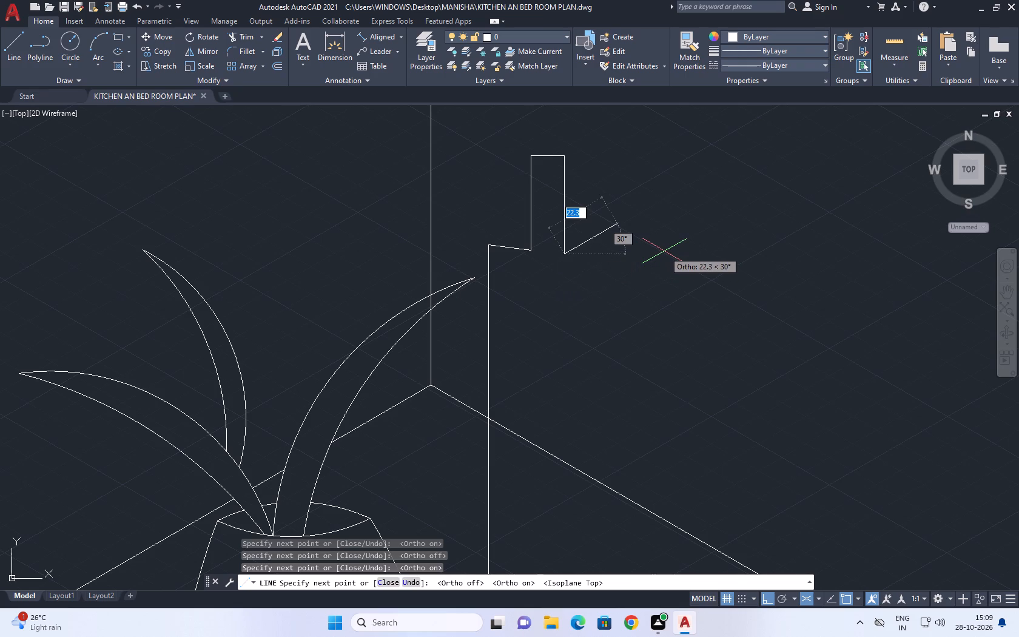
key("F8")
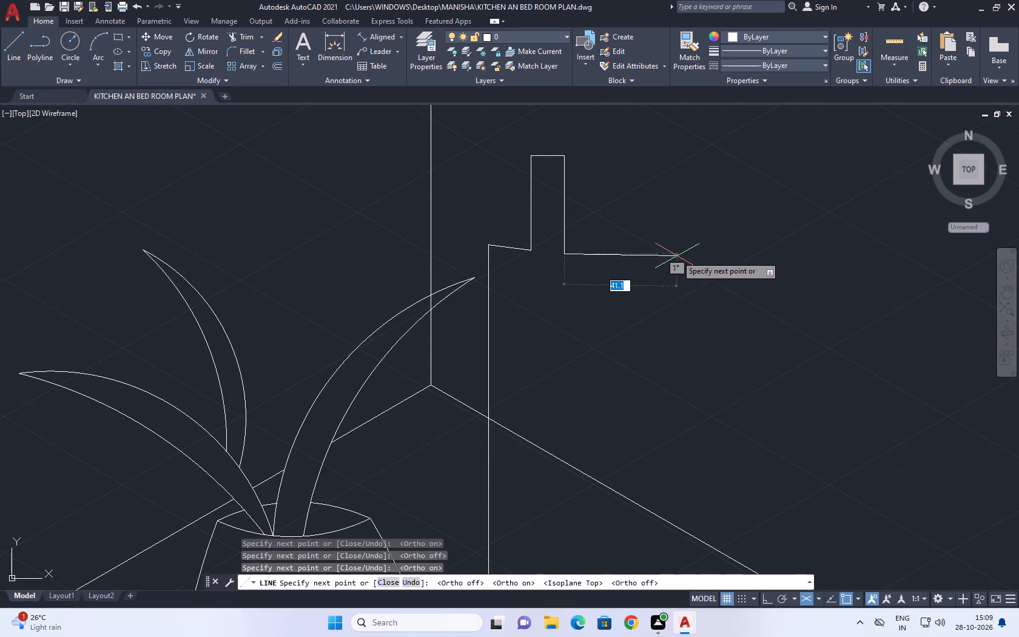
left_click(691, 259)
Draw the outline's far side as a vertical segment about 150 long downward in Isoplane Right with Ortho on, and end the line.
scroll(708, 242, "down", 3)
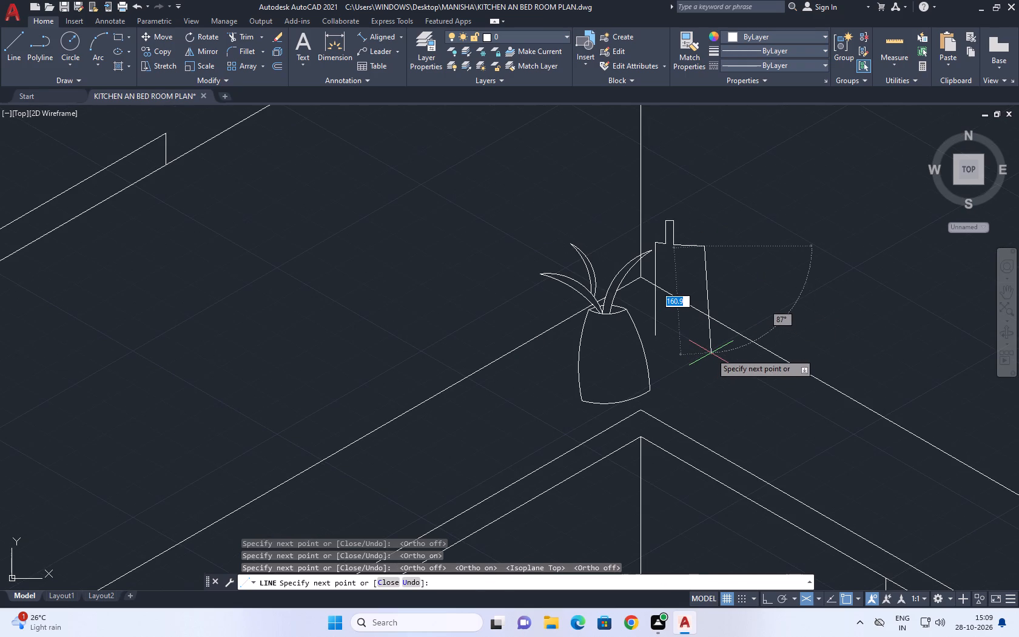
key("F5")
key("F8")
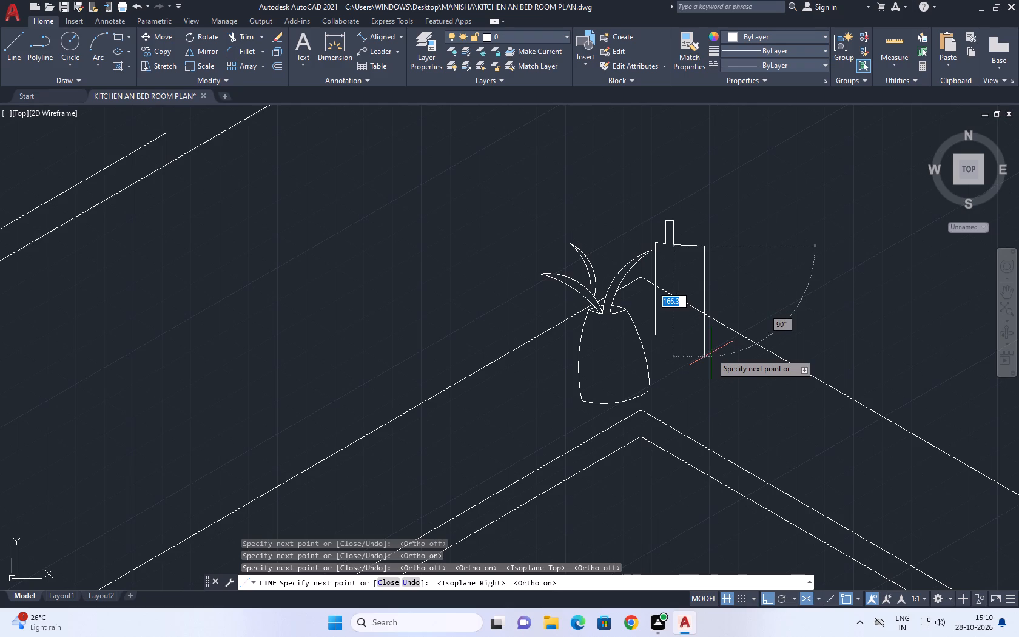
scroll(709, 350, "up", 4)
middle_click_drag(696, 333, 695, 339)
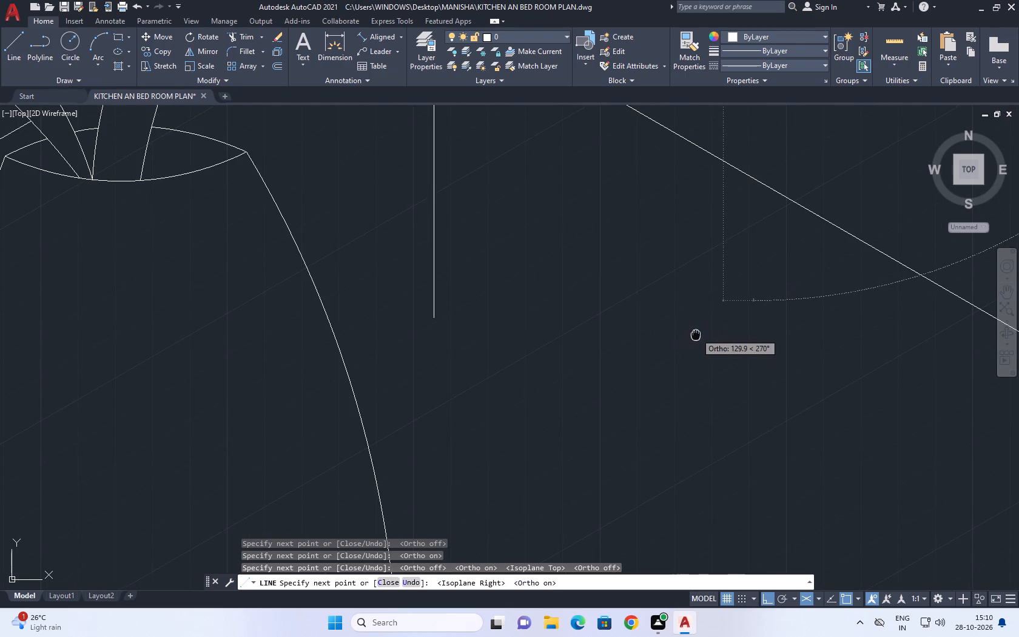
middle_click_drag(695, 339, 668, 365)
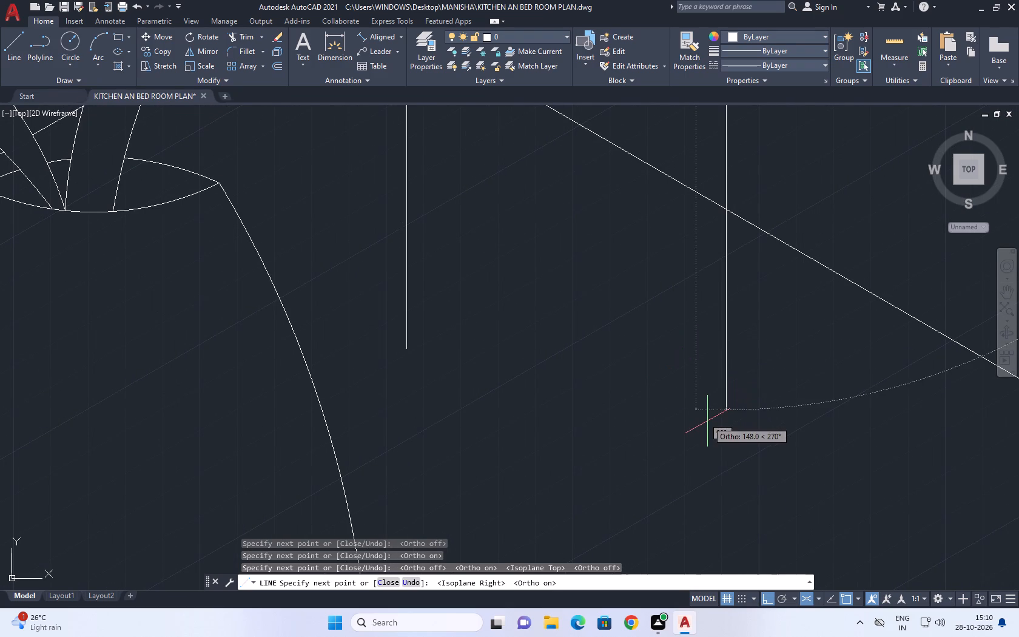
left_click(707, 430)
right_click(741, 380)
left_click(793, 404)
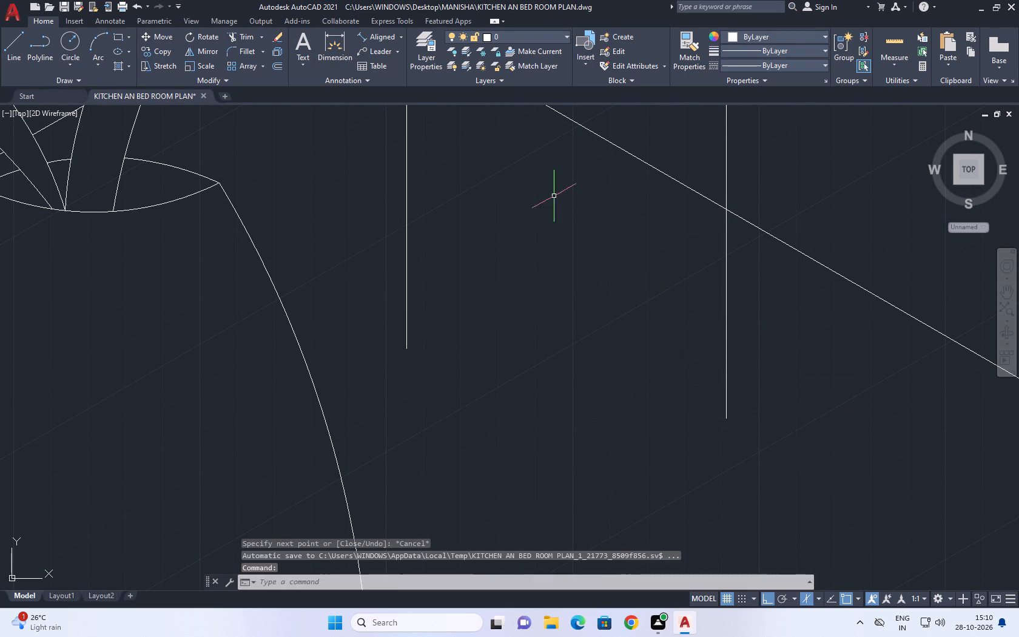
Close the bottle-like outline's bottom with a shallow downward-bowed three-point arc between the lower ends of its two sides.
left_click_drag(93, 34, 98, 54)
left_click(99, 35)
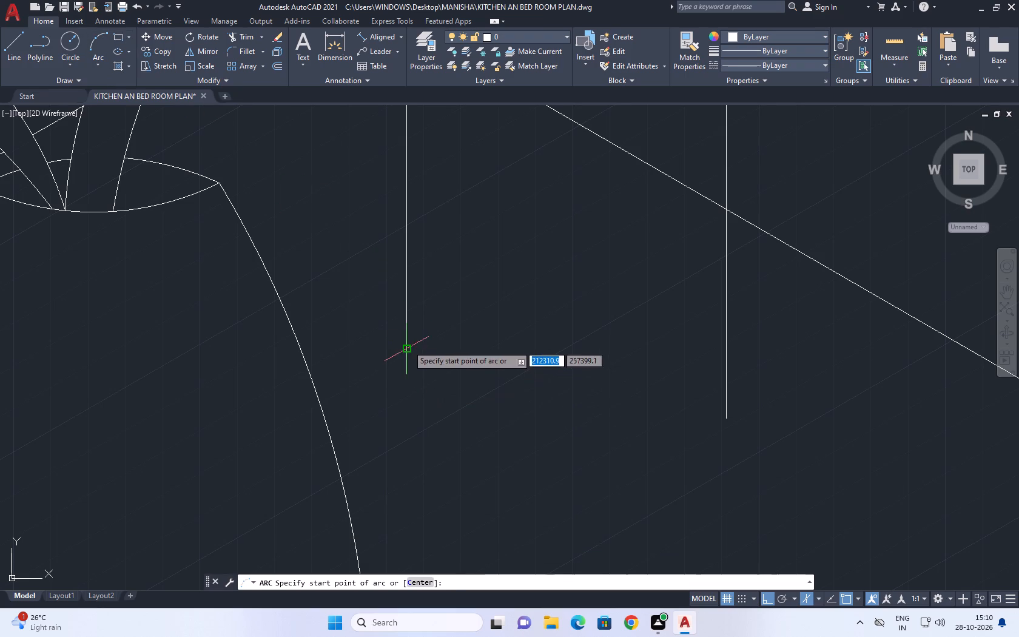
left_click_drag(408, 345, 412, 354)
key("F8")
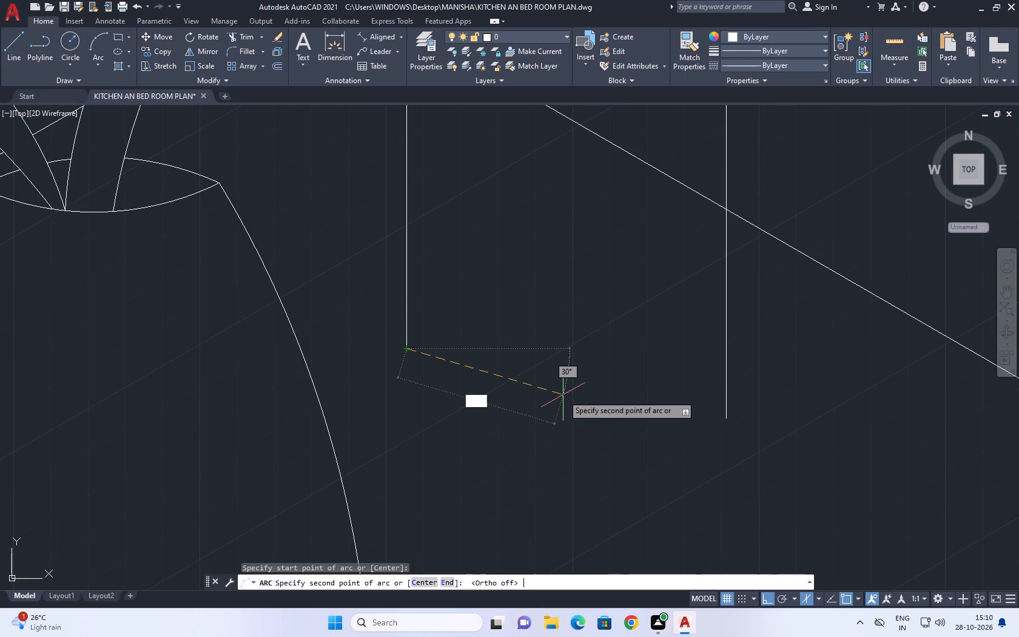
left_click(565, 397)
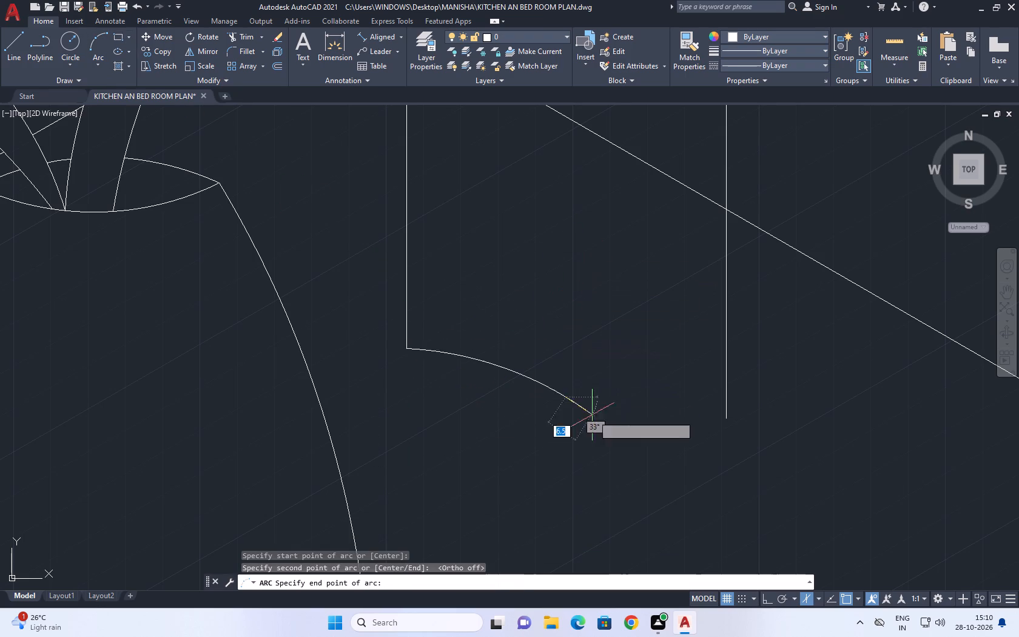
left_click(732, 419)
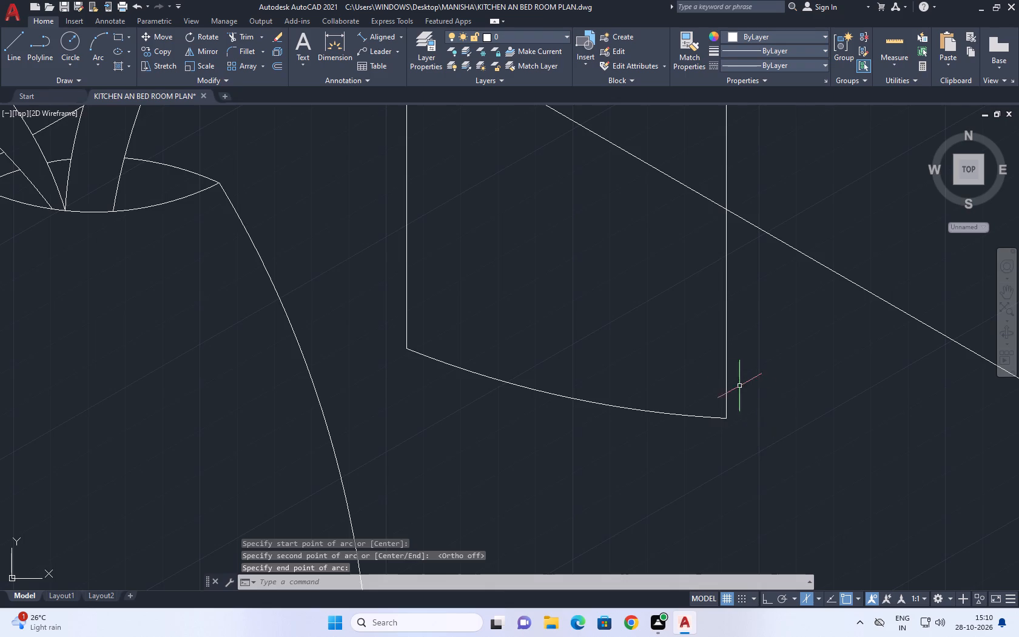
Examine the vase and the closed bottle-like outline in the kitchen corner against the surrounding worktop and walls.
scroll(719, 373, "down", 6)
scroll(699, 386, "up", 4)
middle_click_drag(659, 306, 648, 366)
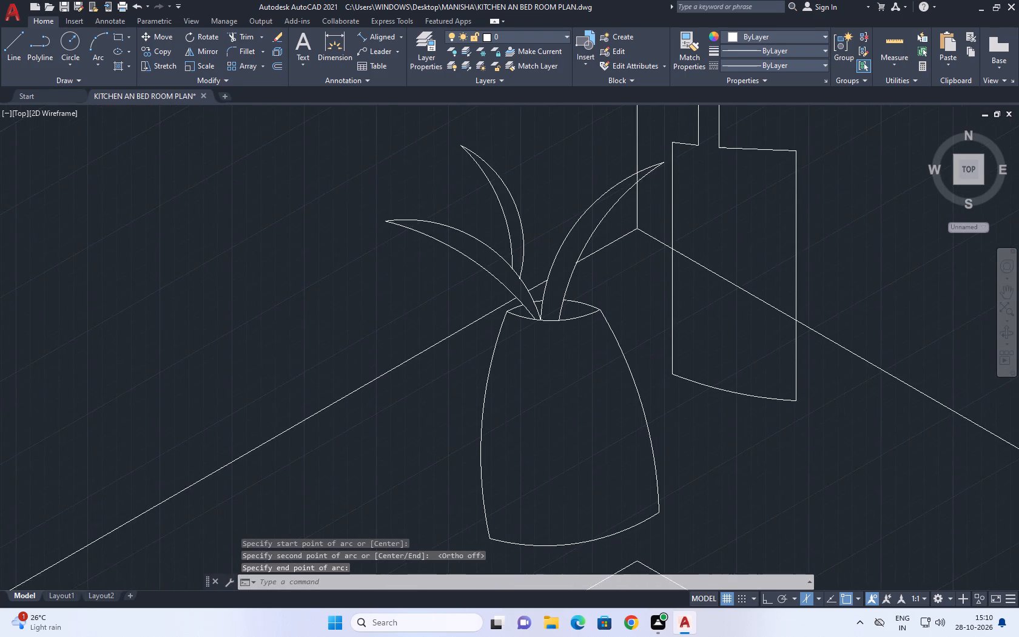
scroll(644, 350, "down", 4)
middle_click_drag(705, 376, 580, 326)
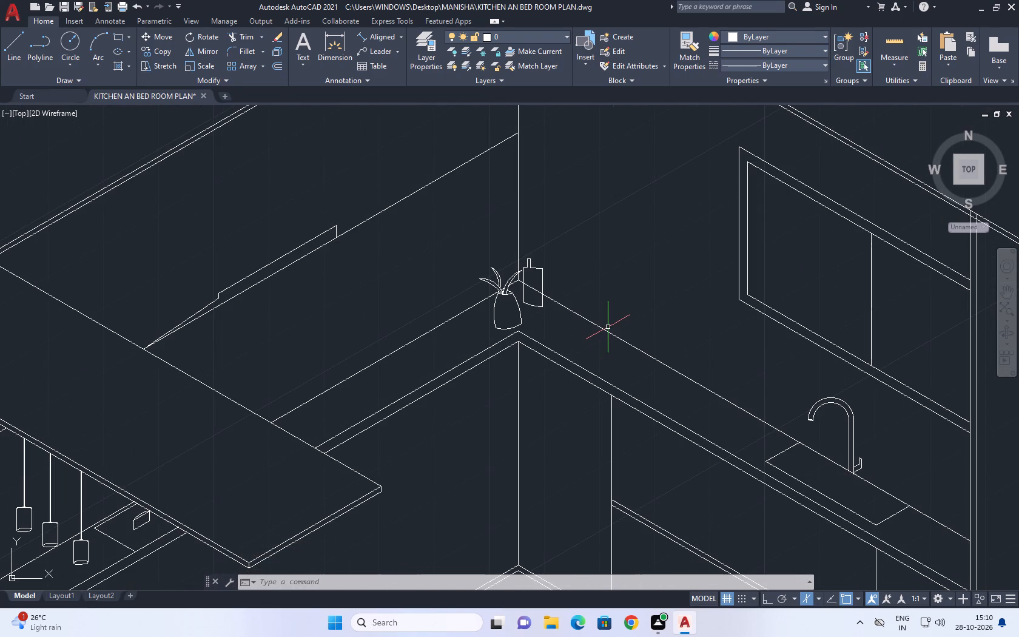
scroll(696, 364, "up", 1)
middle_click_drag(696, 364, 653, 345)
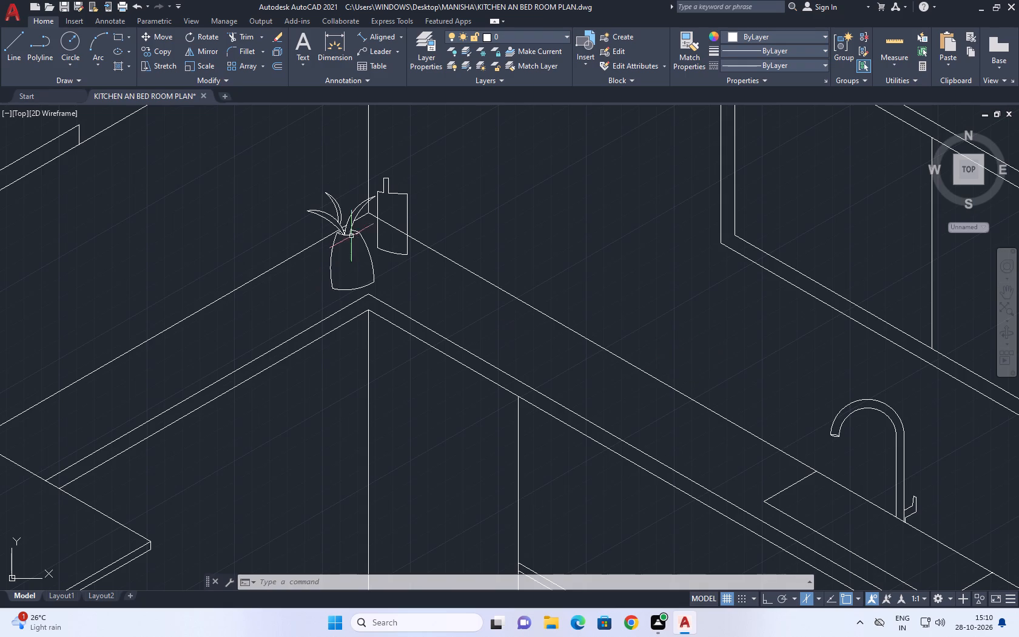
scroll(371, 186, "up", 4)
scroll(450, 252, "up", 2)
middle_click_drag(546, 250, 513, 317)
scroll(513, 318, "down", 4)
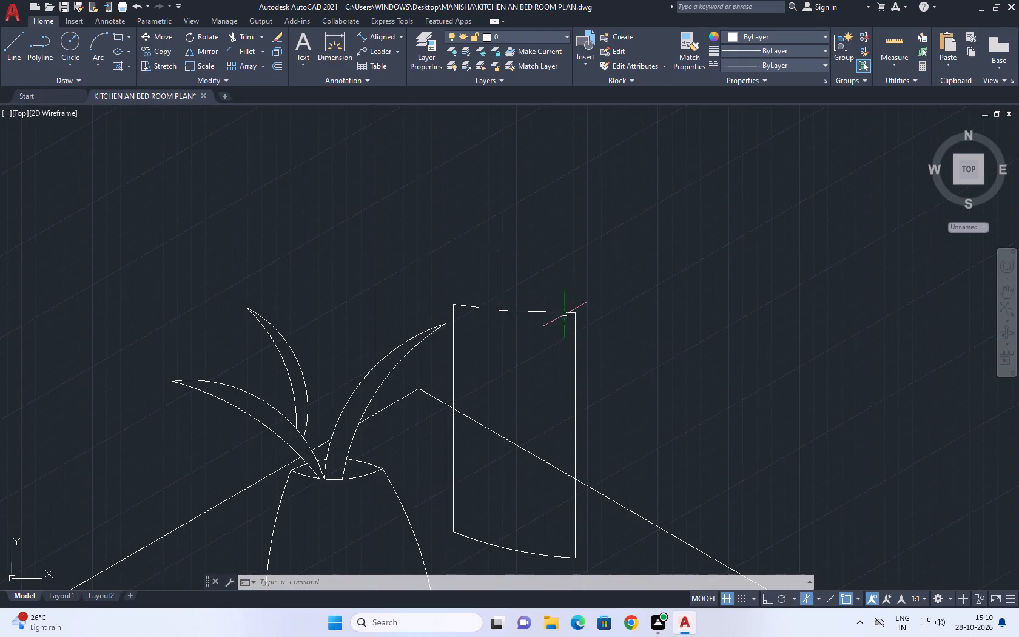
middle_click_drag(573, 318, 529, 289)
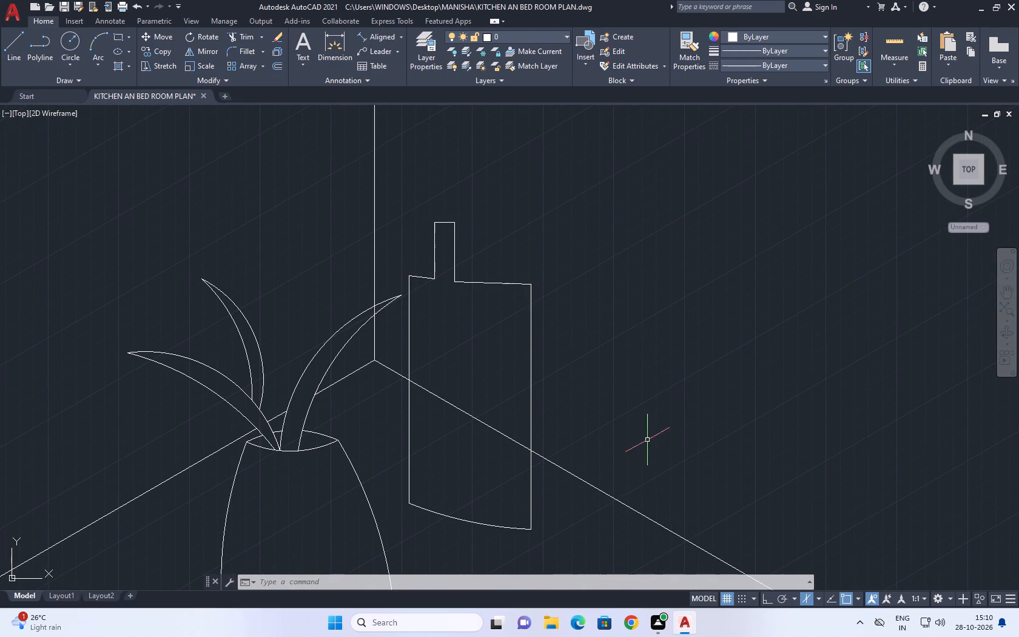
scroll(703, 463, "down", 2)
middle_click_drag(668, 468, 656, 440)
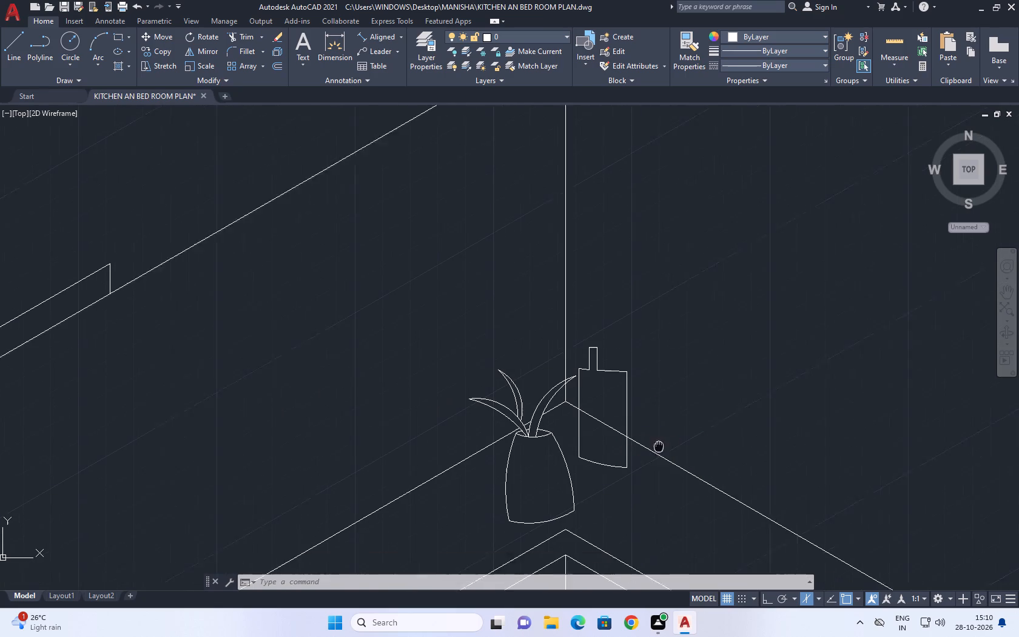
middle_click_drag(656, 440, 635, 371)
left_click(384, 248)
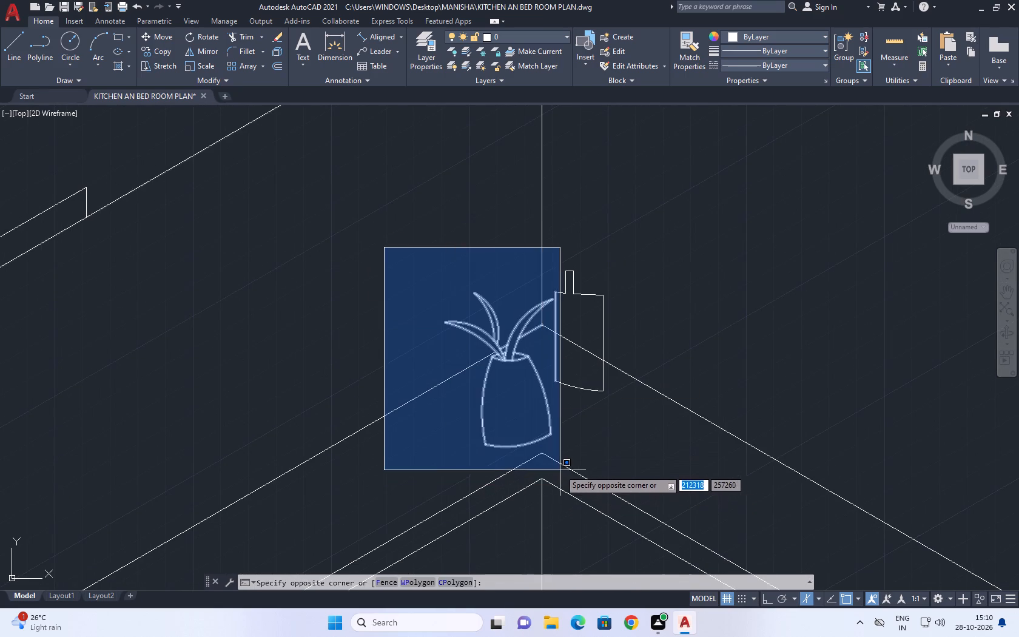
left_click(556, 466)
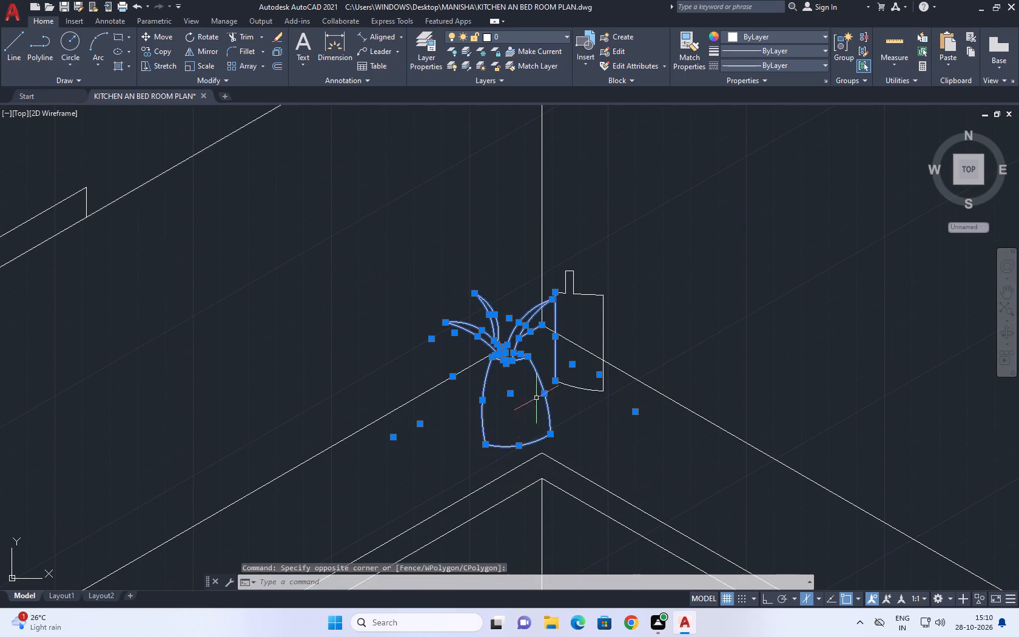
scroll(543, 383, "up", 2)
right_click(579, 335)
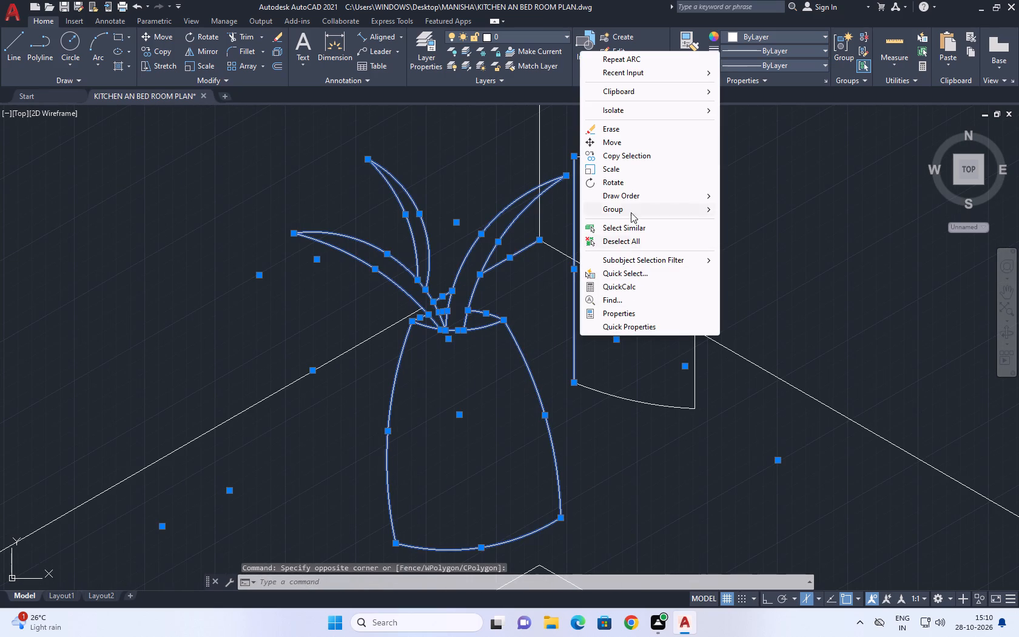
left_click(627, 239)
Move the vase with all its leaves away from the kitchen corner, leftward and slightly down onto the worktop.
middle_click_drag(540, 309, 567, 275)
middle_click_drag(519, 293, 545, 192)
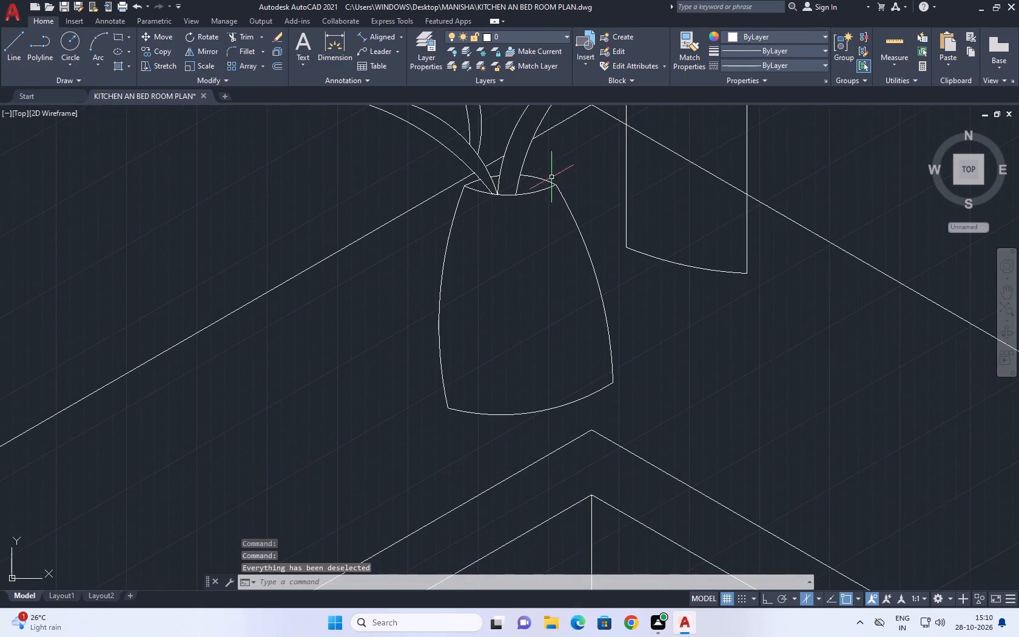
left_click(573, 180)
left_click(466, 228)
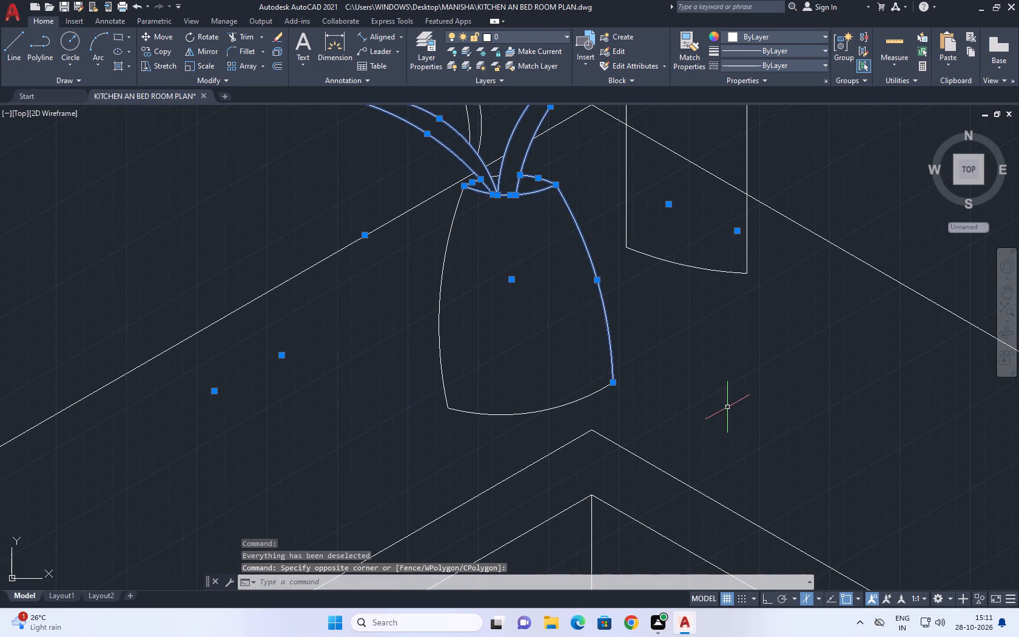
left_click_drag(689, 391, 680, 389)
left_click(579, 374)
left_click(502, 324)
left_click(413, 298)
middle_click_drag(496, 255, 555, 460)
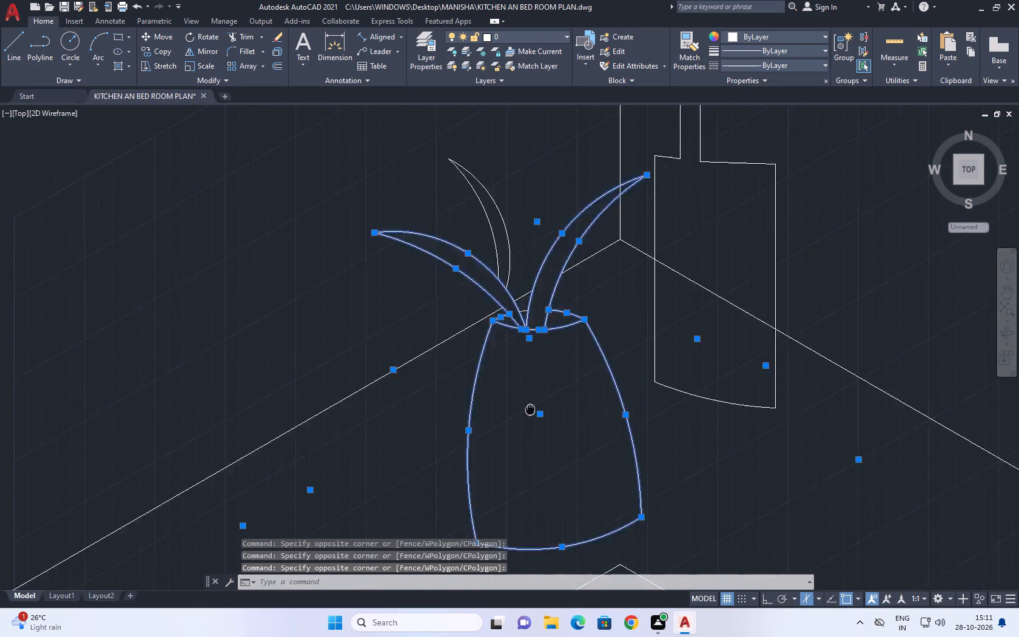
left_click_drag(560, 245, 544, 252)
left_click(452, 271)
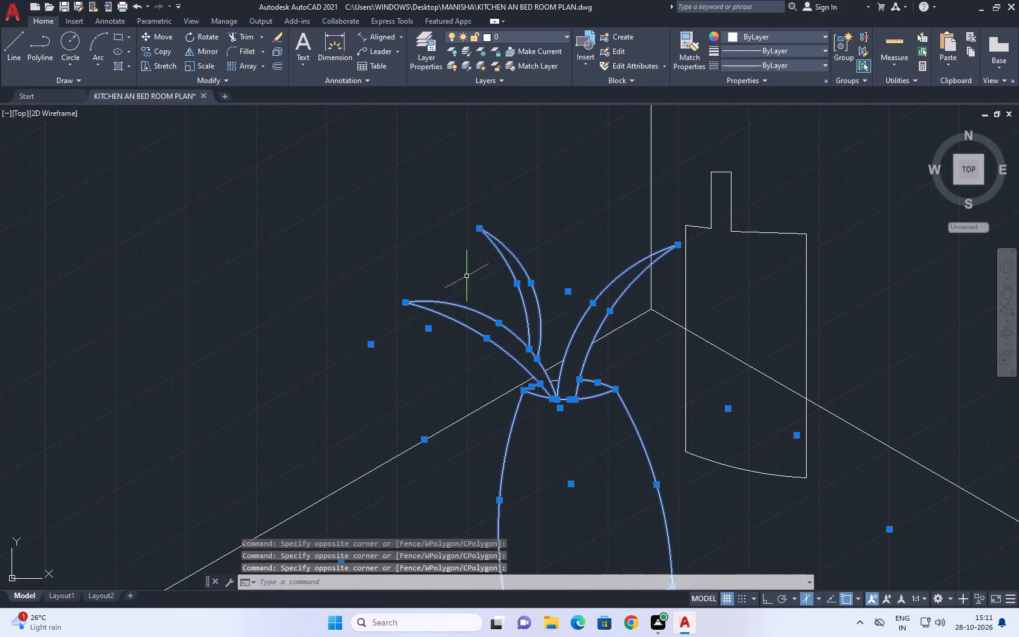
scroll(596, 408, "up", 4)
left_click(452, 261)
left_click_drag(441, 302, 440, 309)
scroll(519, 314, "down", 4)
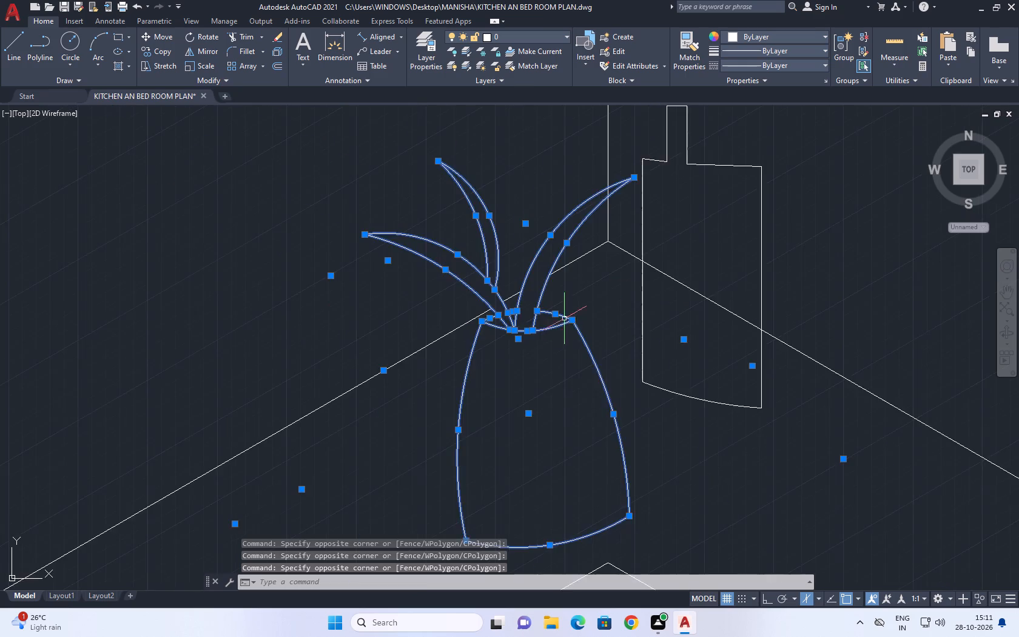
middle_click_drag(599, 381, 649, 312)
left_click(160, 39)
middle_click_drag(863, 482, 866, 462)
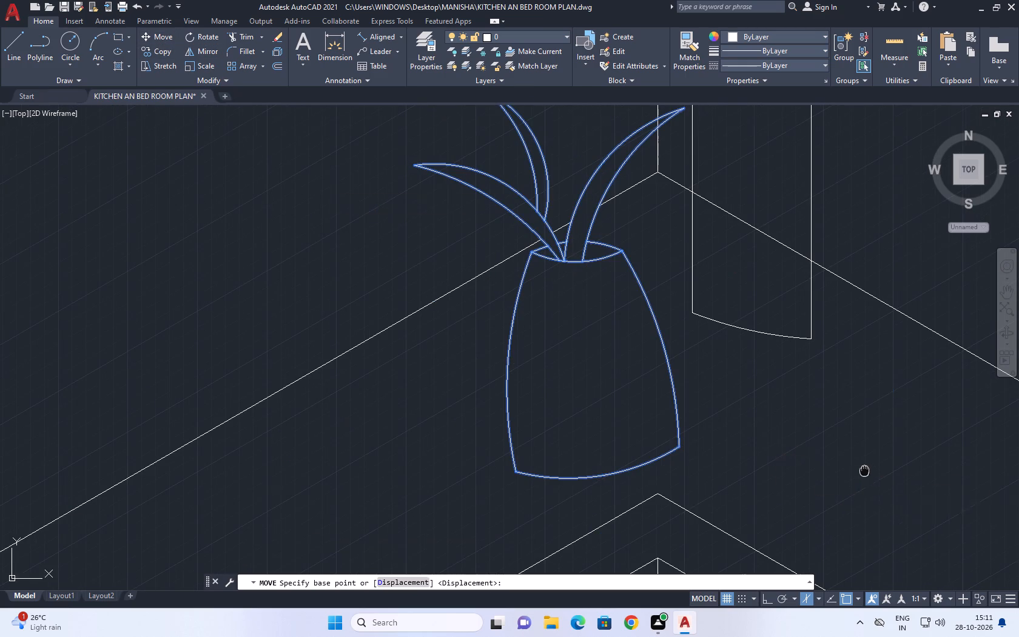
middle_click_drag(866, 462, 871, 389)
left_click(855, 356)
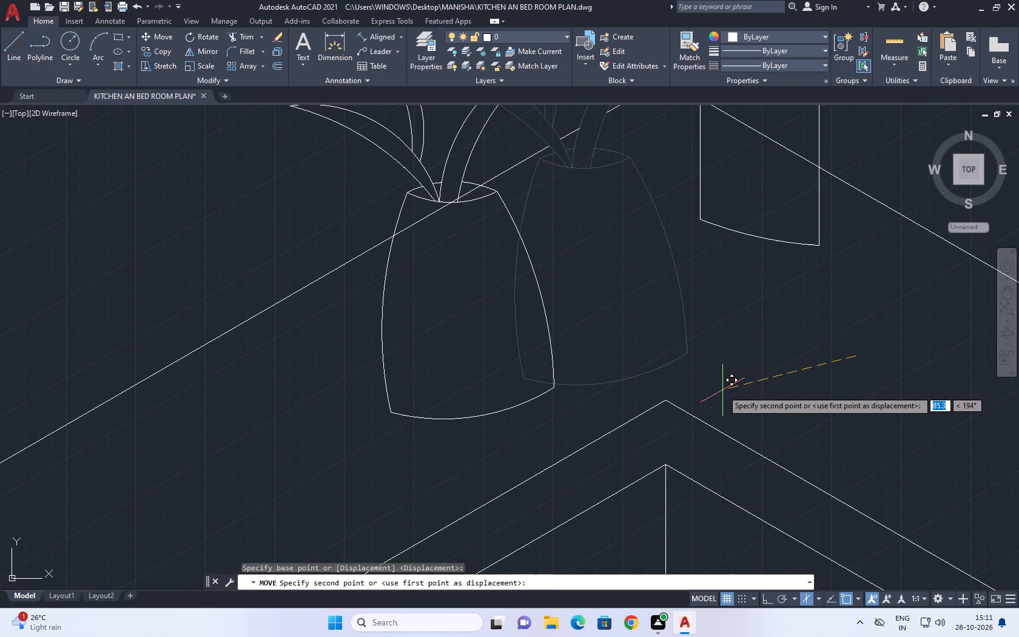
left_click(734, 402)
Erase the two leftover pieces of the wall-worktop line between the vase's leaves and the kitchen corner.
middle_click_drag(714, 288, 710, 417)
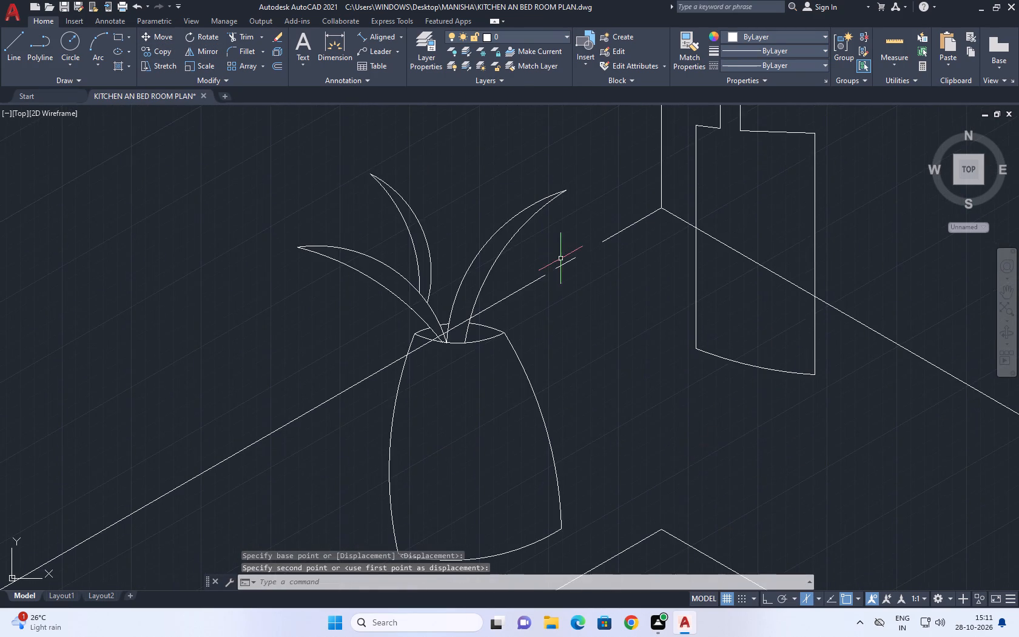
scroll(556, 255, "up", 1)
left_click(585, 274)
left_click(571, 250)
left_click(631, 241)
left_click(617, 203)
right_click_drag(624, 222, 625, 214)
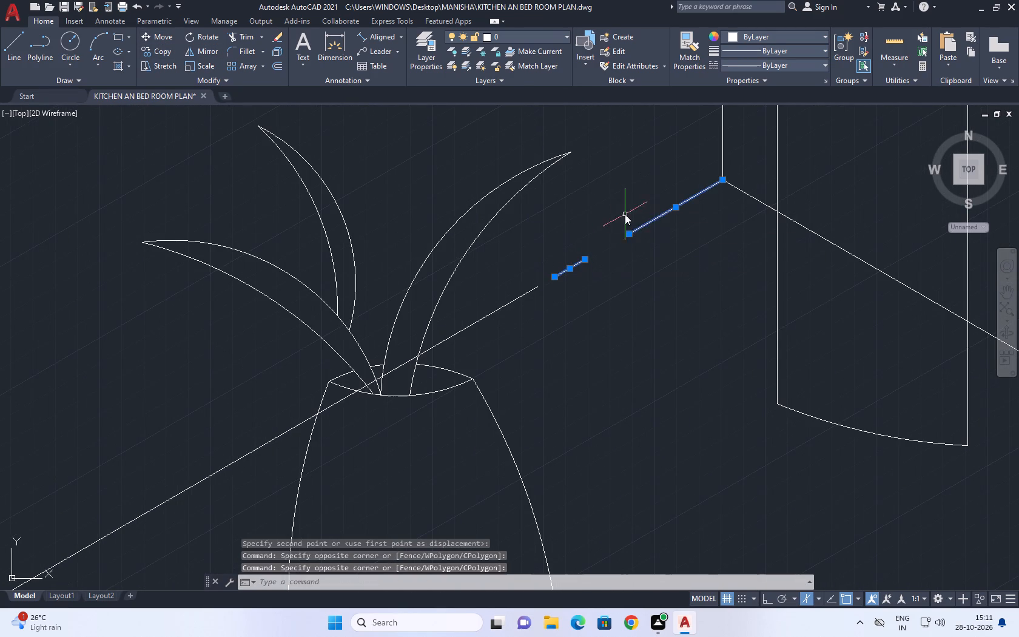
left_click(657, 292)
Stretch the free end of the remaining wall-worktop line up to the kitchen corner's vertical line and clear the selection.
middle_click_drag(564, 237, 554, 279)
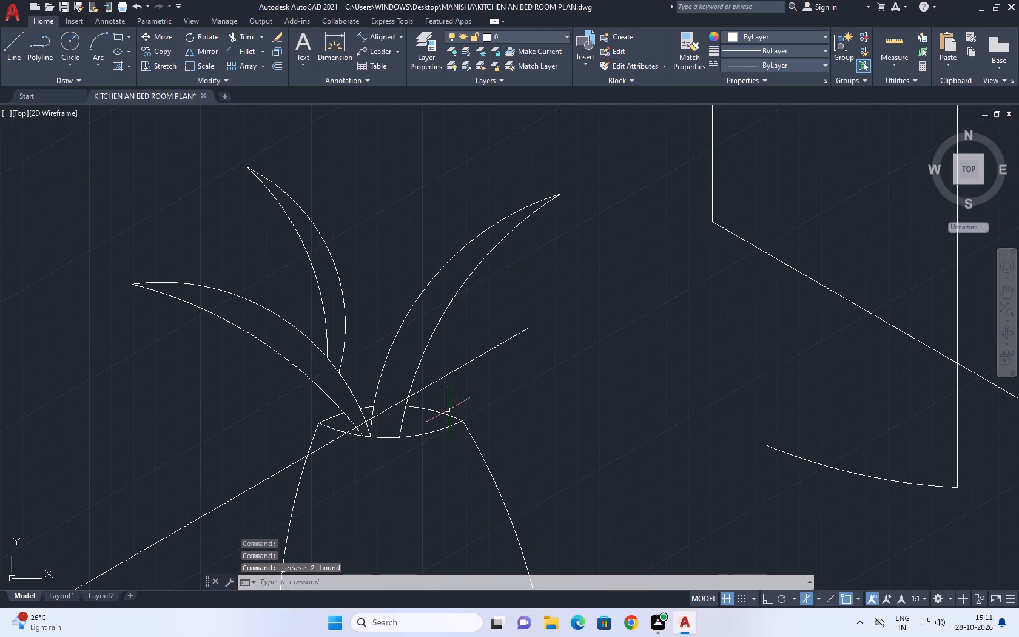
scroll(503, 349, "up", 2)
left_click_drag(539, 338, 539, 330)
left_click(517, 279)
middle_click_drag(585, 291, 375, 474)
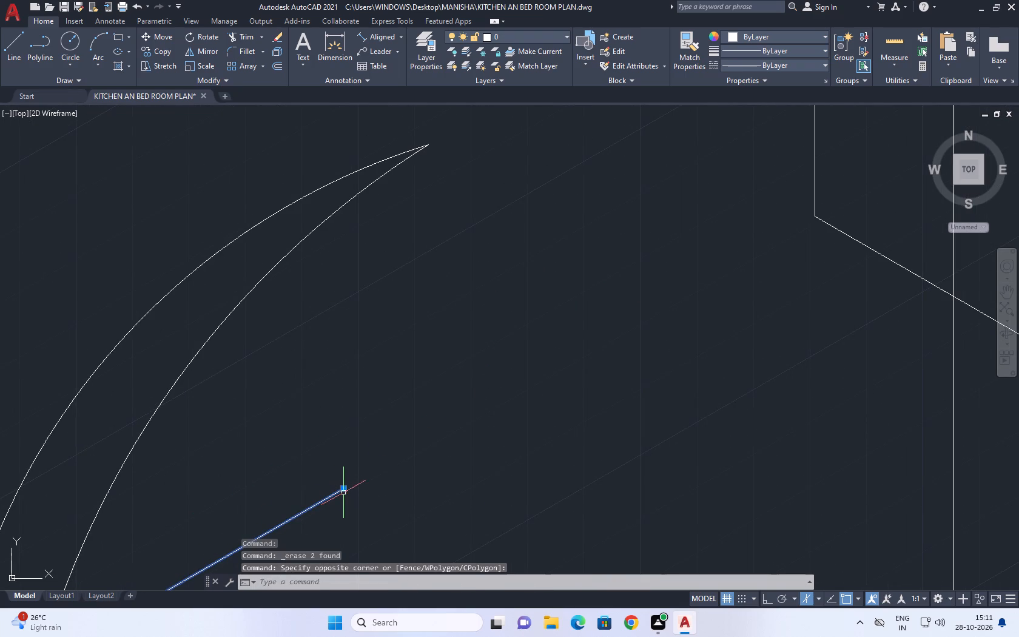
left_click(343, 493)
left_click(368, 455)
left_click(343, 488)
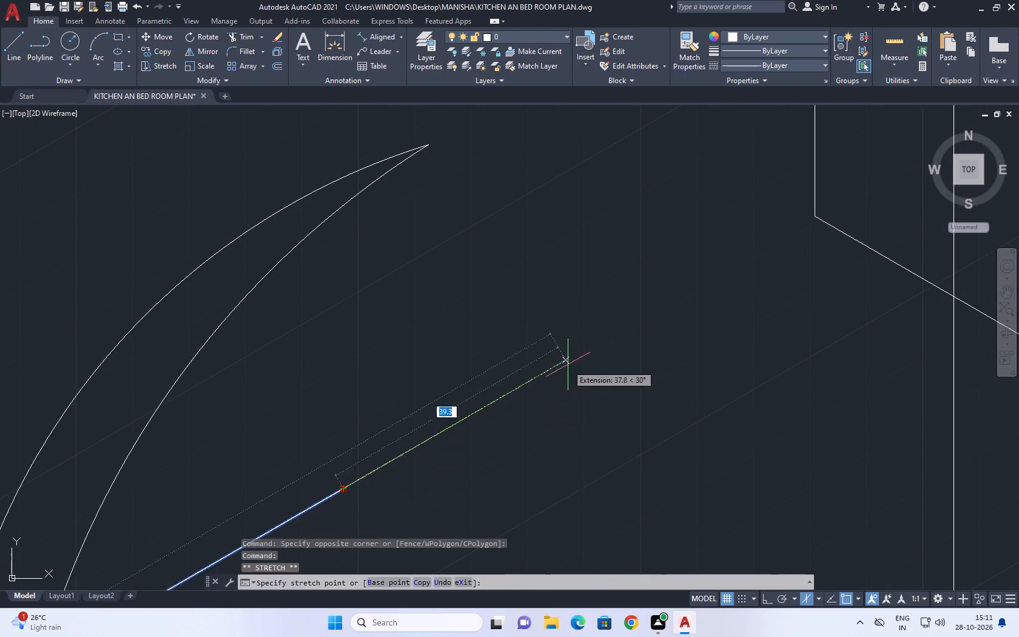
middle_click_drag(562, 380, 361, 502)
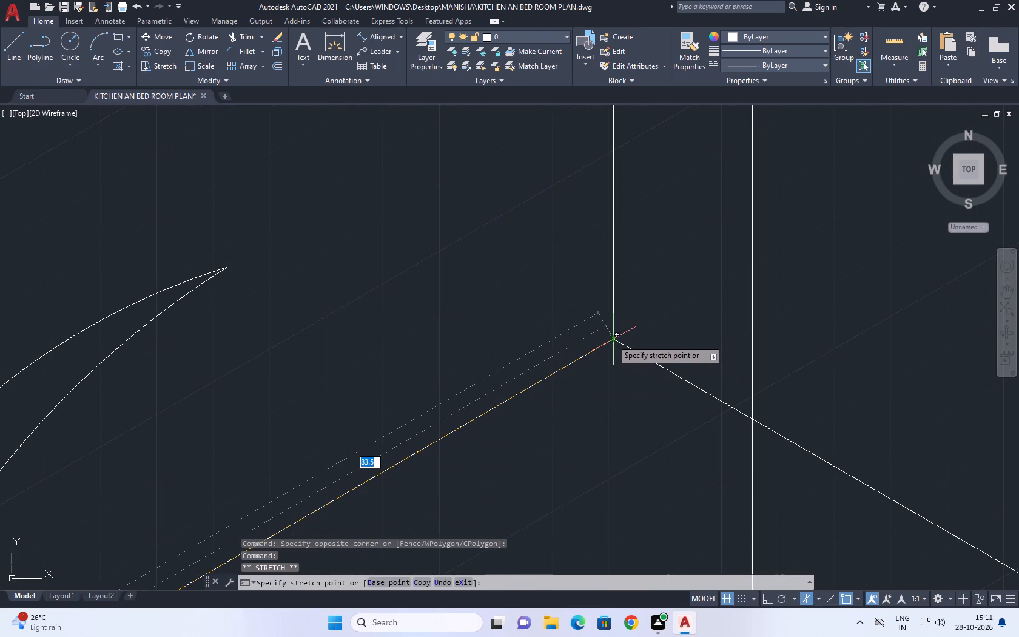
left_click(612, 340)
right_click(705, 290)
left_click(738, 493)
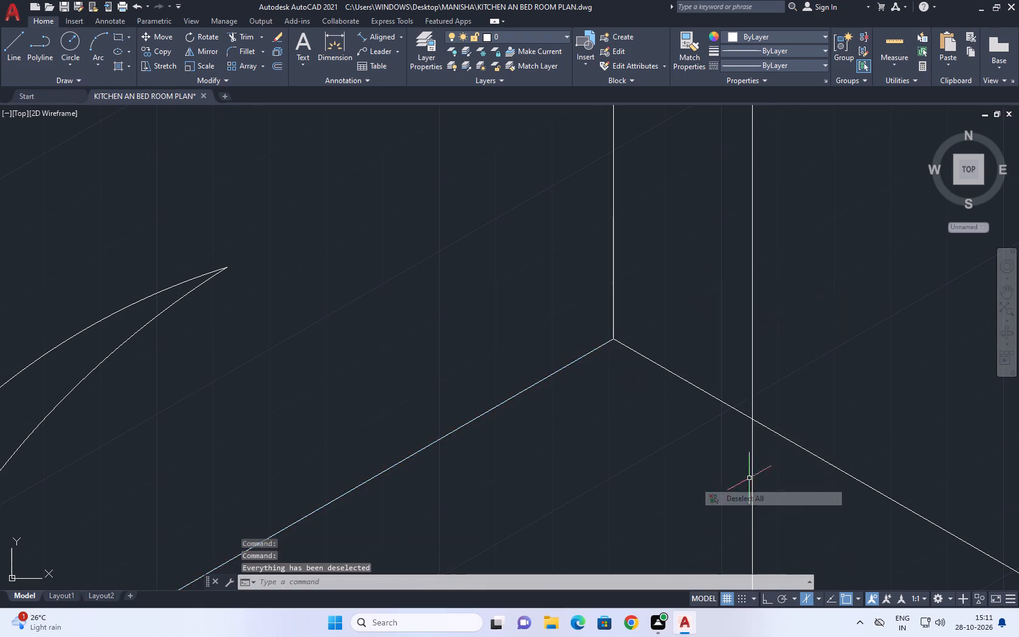
Move the whole bottle-like outline down and leftward so it stands on the worktop in front of the corner.
scroll(733, 454, "down", 4)
scroll(770, 379, "up", 1)
middle_click_drag(816, 395, 553, 281)
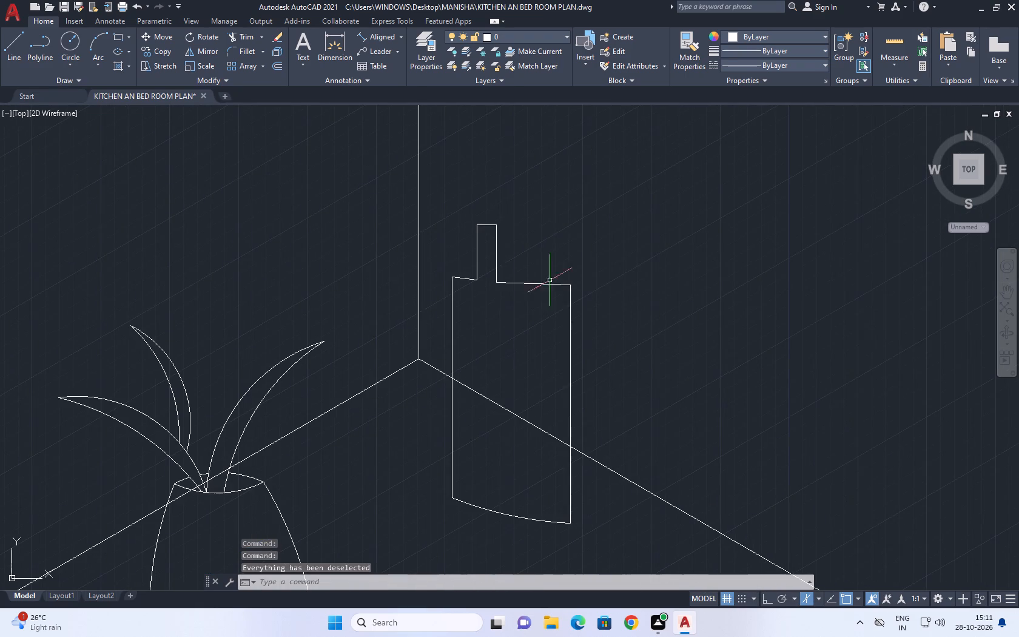
left_click_drag(615, 314, 580, 287)
left_click(494, 225)
left_click(510, 232)
left_click(443, 294)
middle_click_drag(514, 354, 568, 287)
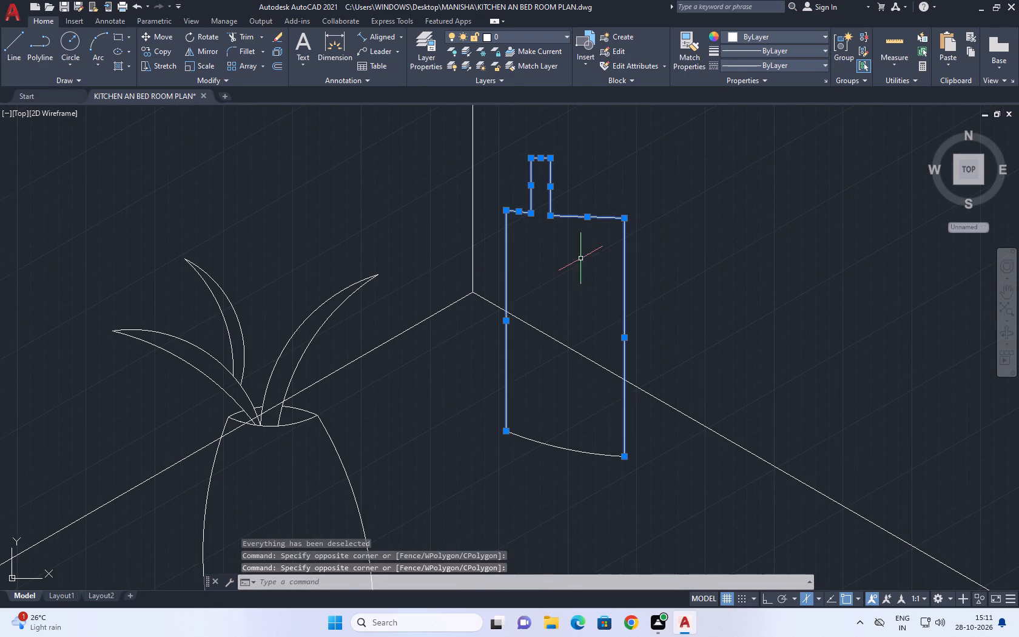
left_click_drag(623, 495, 614, 485)
left_click(540, 417)
left_click(165, 35)
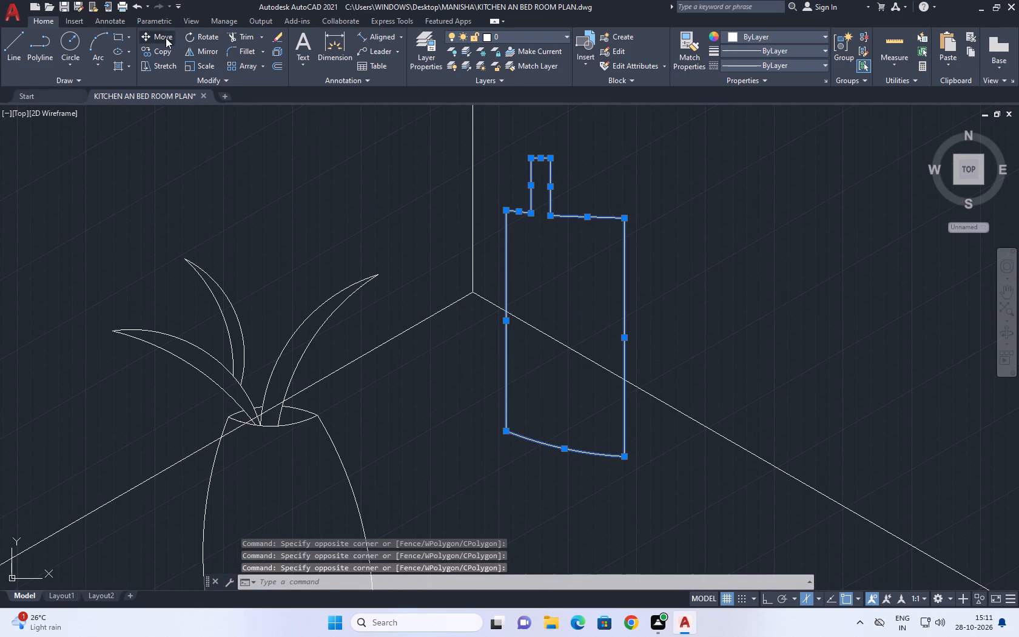
scroll(707, 357, "up", 1)
middle_click_drag(704, 352, 707, 265)
left_click(707, 245)
scroll(705, 278, "down", 2)
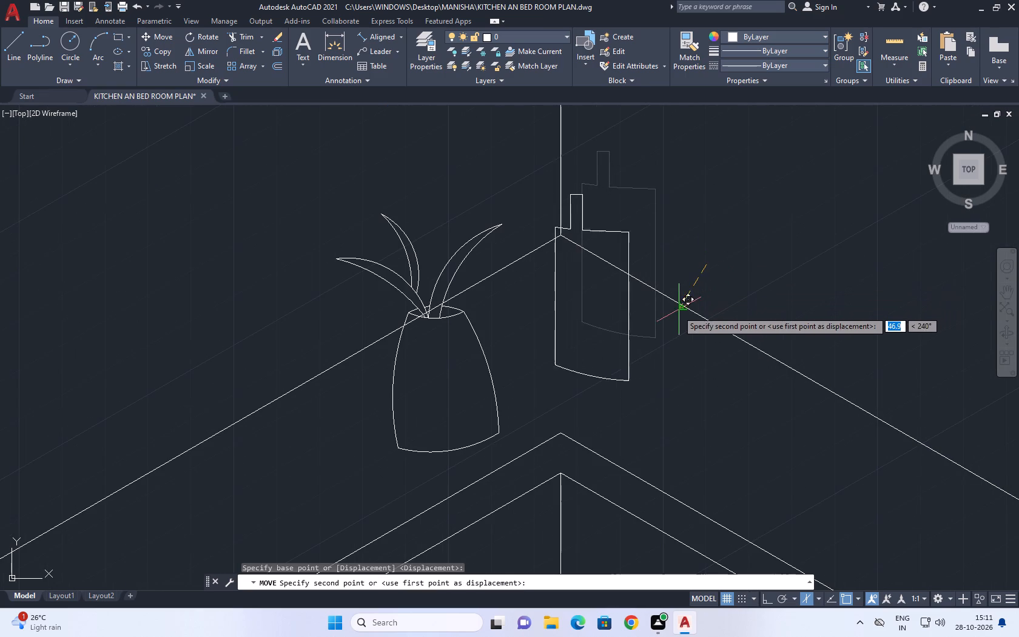
middle_click_drag(674, 313, 726, 325)
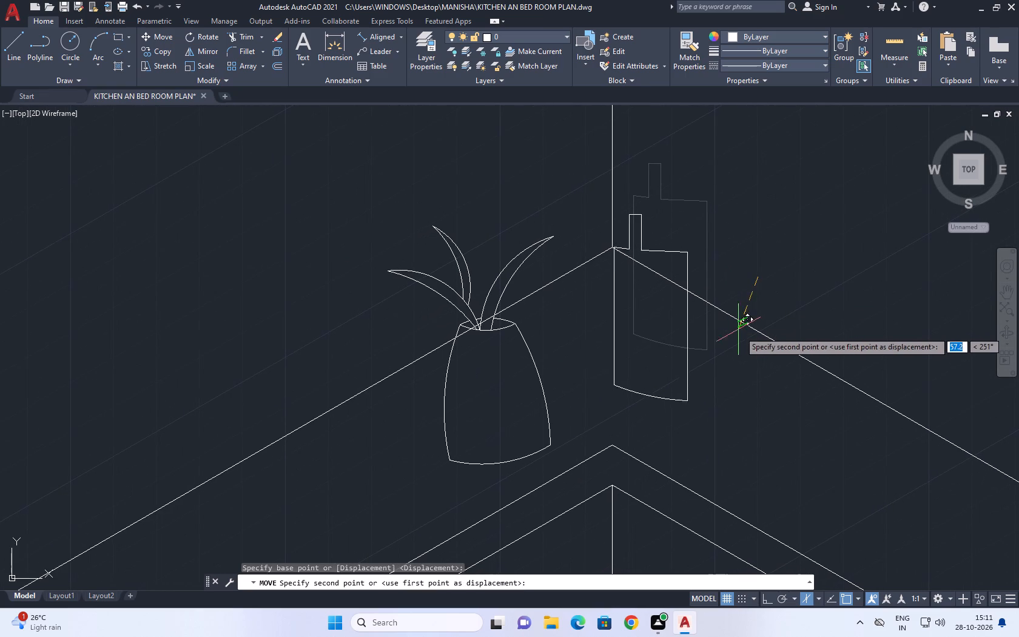
left_click(732, 354)
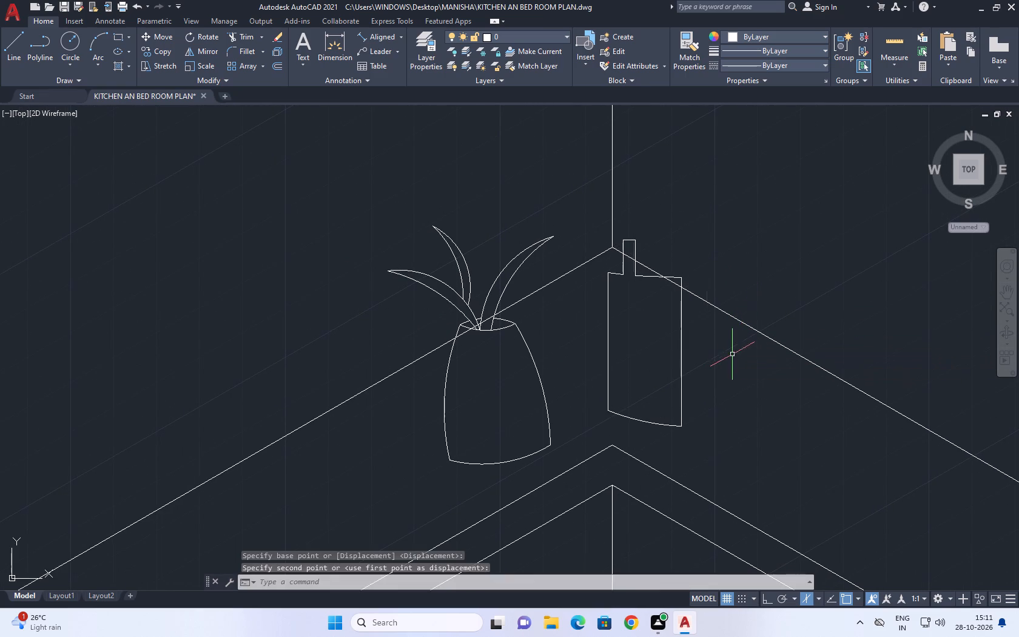
Move the vase with its leaves rightward and slightly up so it stands close beside the bottle-like outline.
middle_click_drag(506, 343, 571, 320)
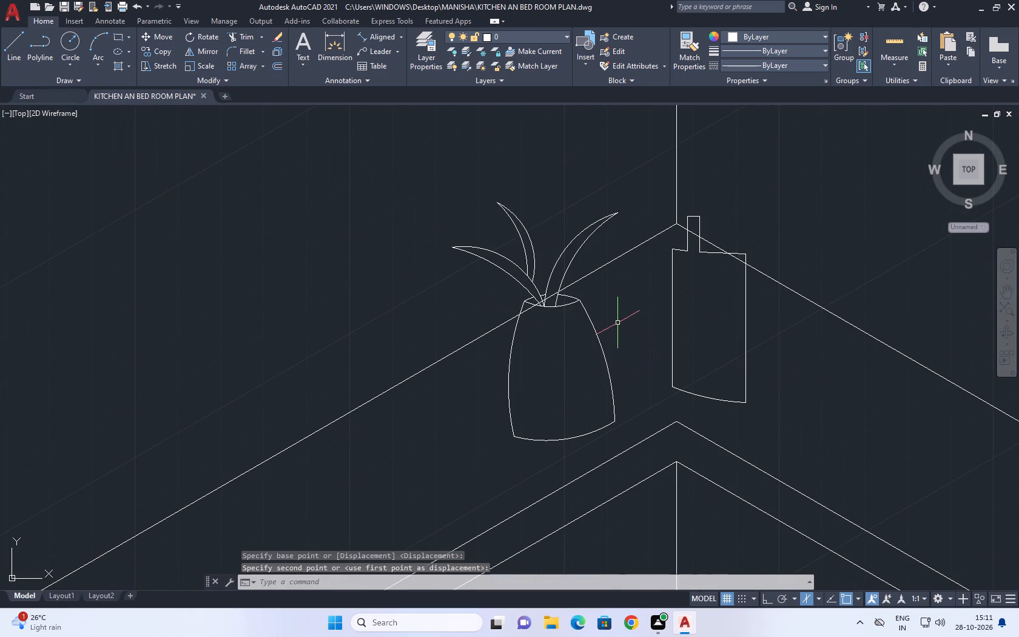
middle_click_drag(628, 326, 589, 294)
scroll(530, 300, "up", 2)
left_click(565, 201)
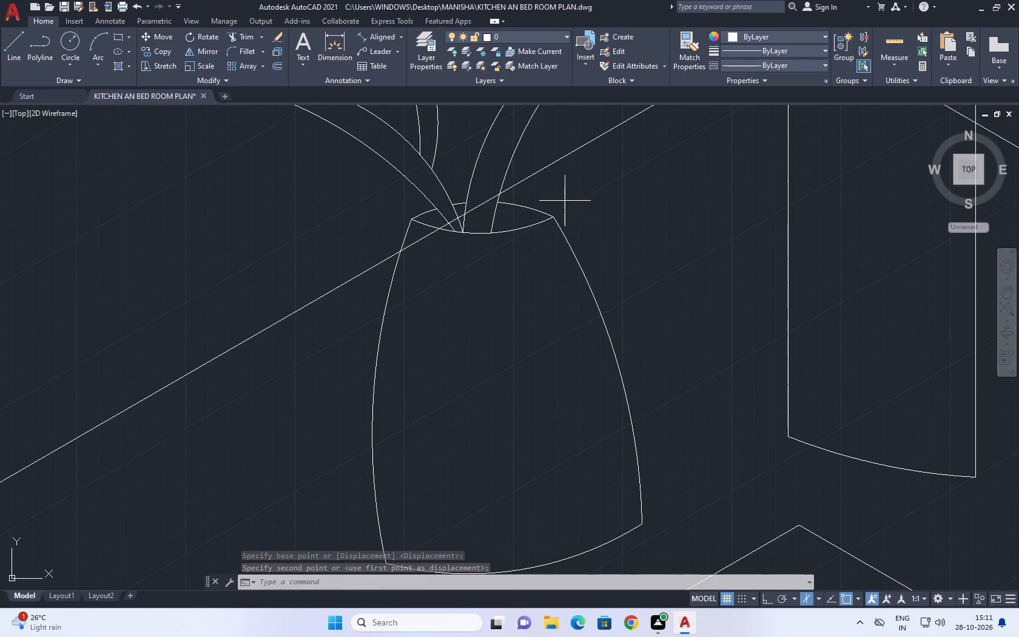
left_click(534, 223)
left_click(638, 262)
left_click(451, 443)
middle_click_drag(667, 407, 802, 324)
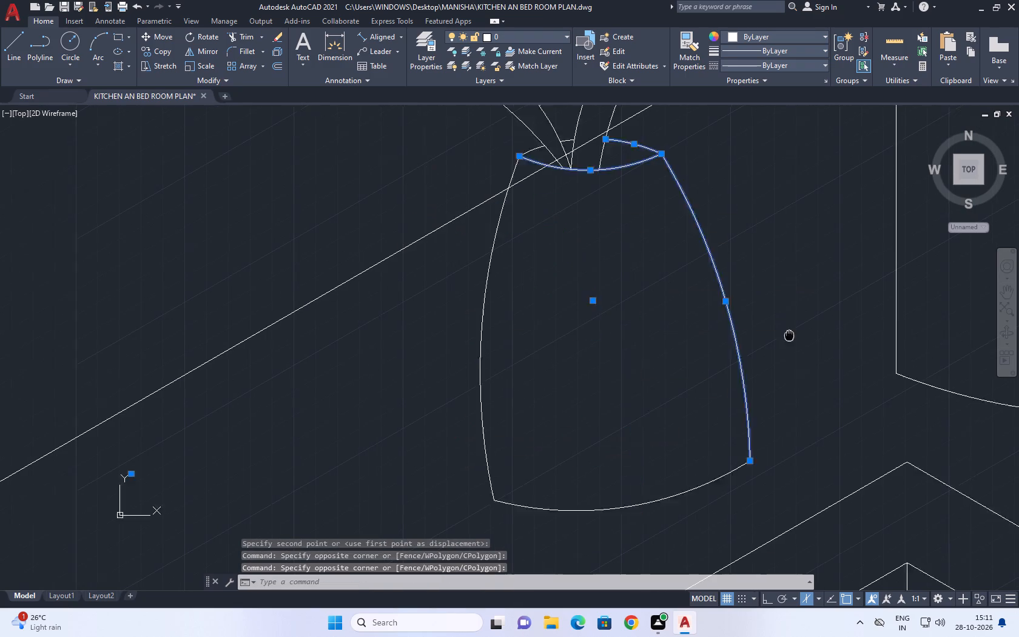
left_click_drag(568, 486, 564, 480)
left_click(468, 387)
middle_click_drag(591, 271, 592, 505)
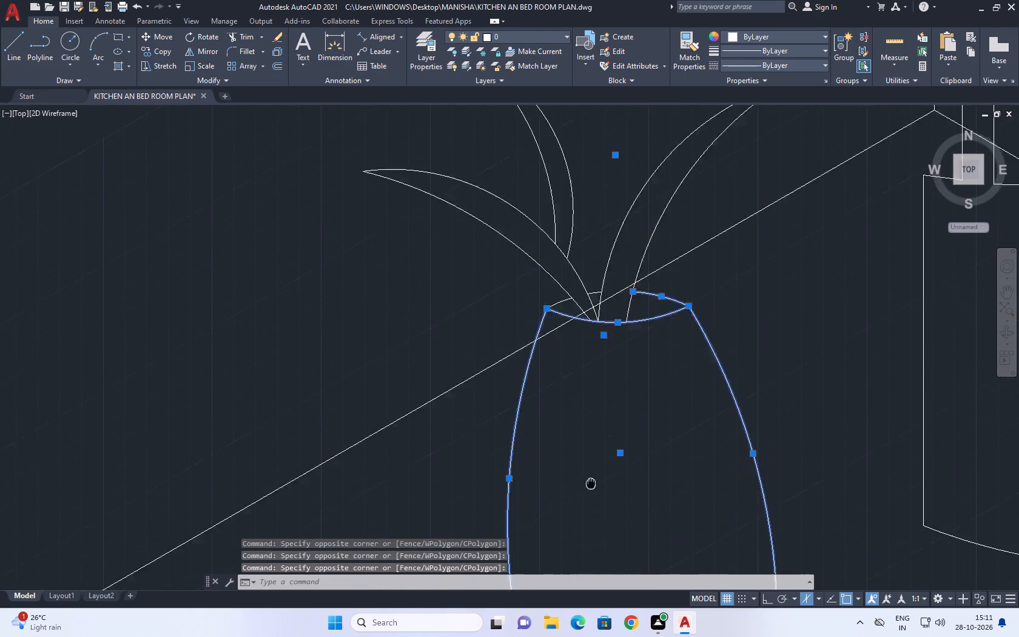
middle_click_drag(592, 505, 599, 539)
scroll(542, 322, "down", 2)
left_click(445, 193)
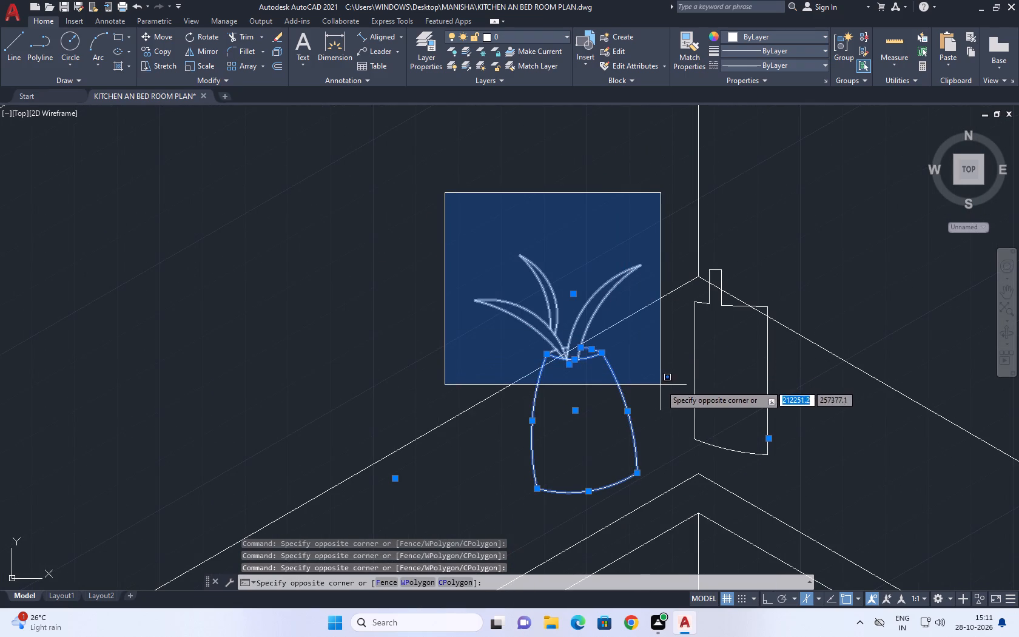
left_click(661, 386)
left_click(164, 38)
scroll(648, 374, "up", 1)
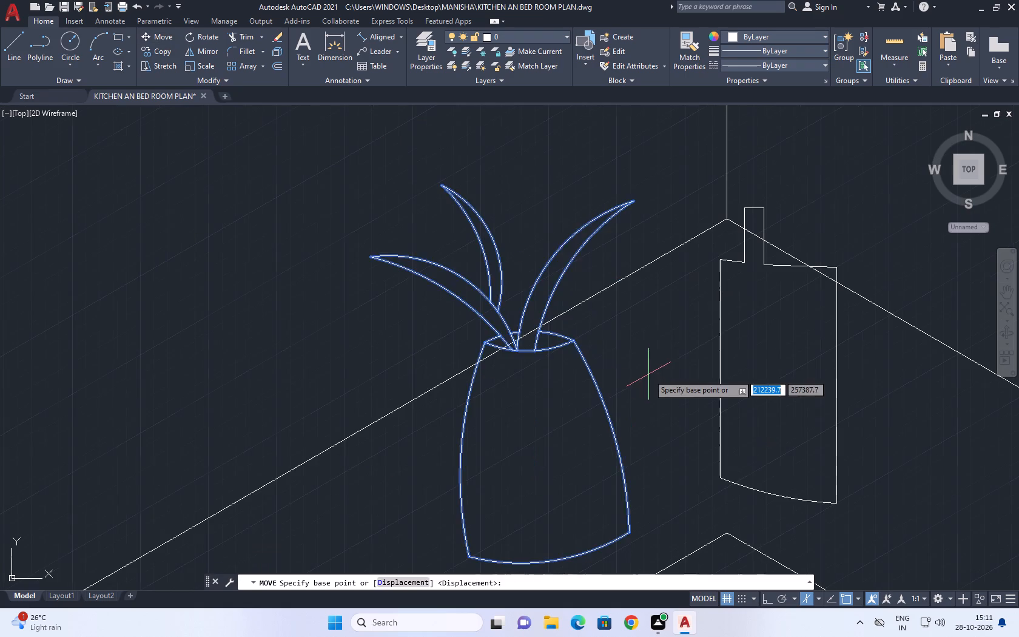
left_click(667, 373)
left_click_drag(739, 359, 739, 351)
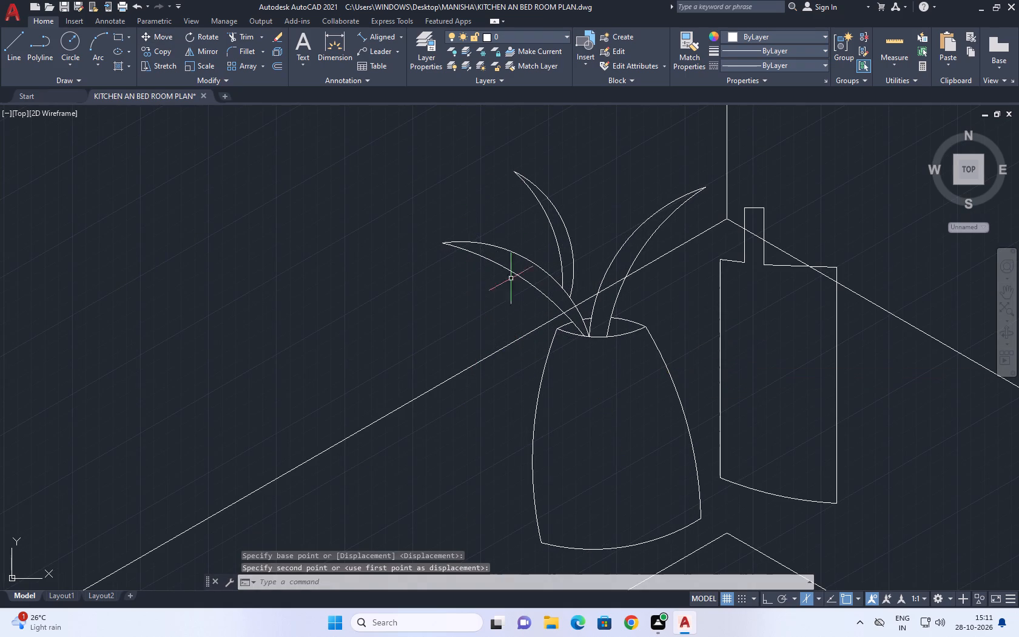
Trim the wall-worktop line where it passes through the vase's left and right leaves.
scroll(616, 311, "up", 2)
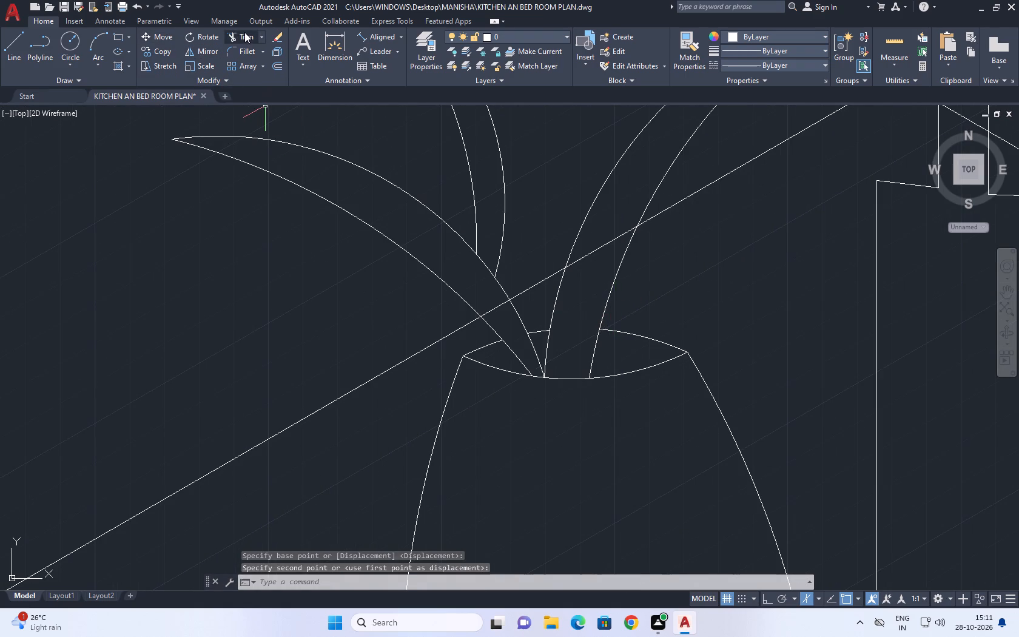
left_click(244, 32)
left_click(243, 33)
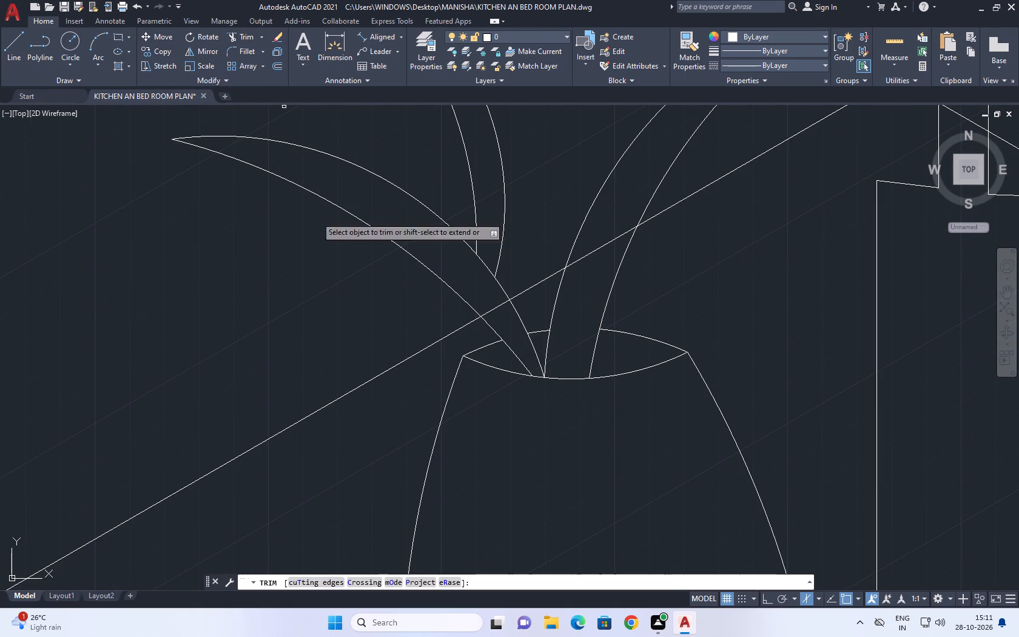
left_click(492, 309)
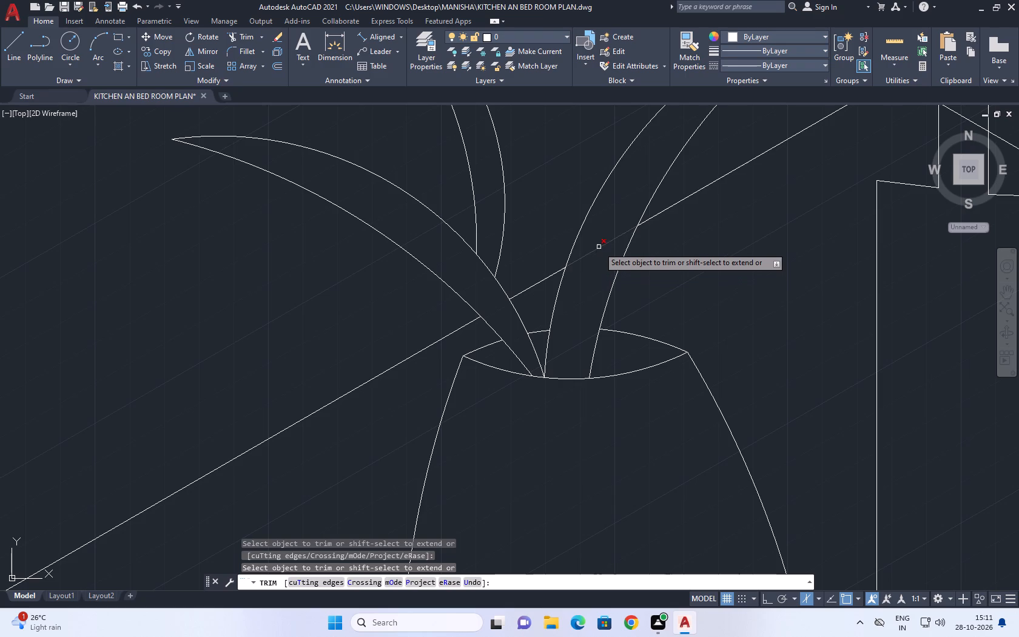
left_click(599, 246)
right_click(595, 246)
left_click(657, 266)
Examine the vase and bottle-like outline in the corner, and the overall isometric kitchen view.
scroll(583, 290, "down", 3)
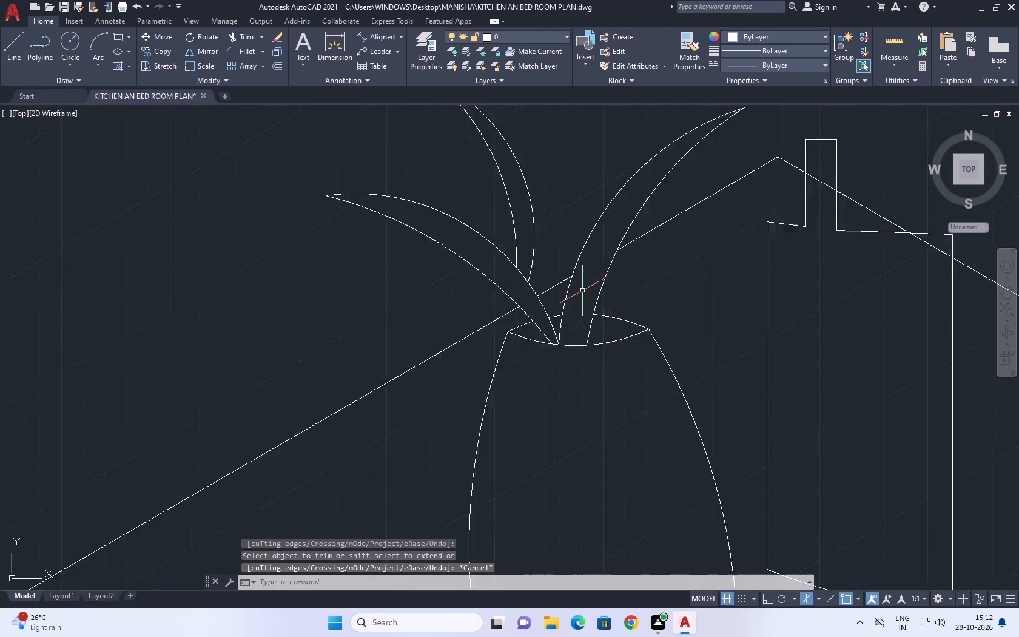
middle_click_drag(661, 252, 664, 280)
middle_click_drag(674, 292, 665, 318)
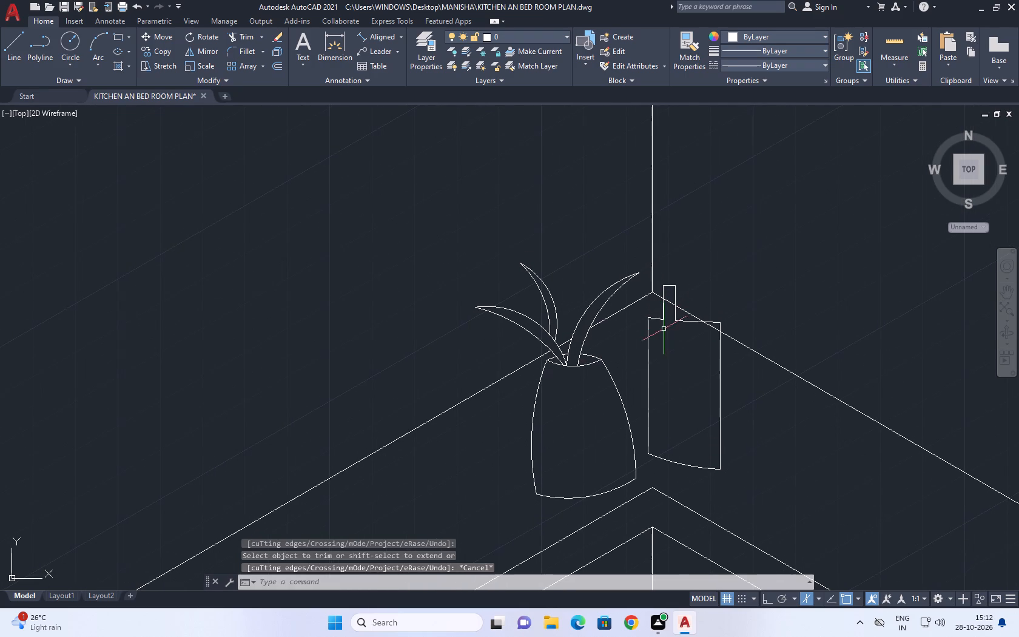
scroll(656, 409, "down", 5)
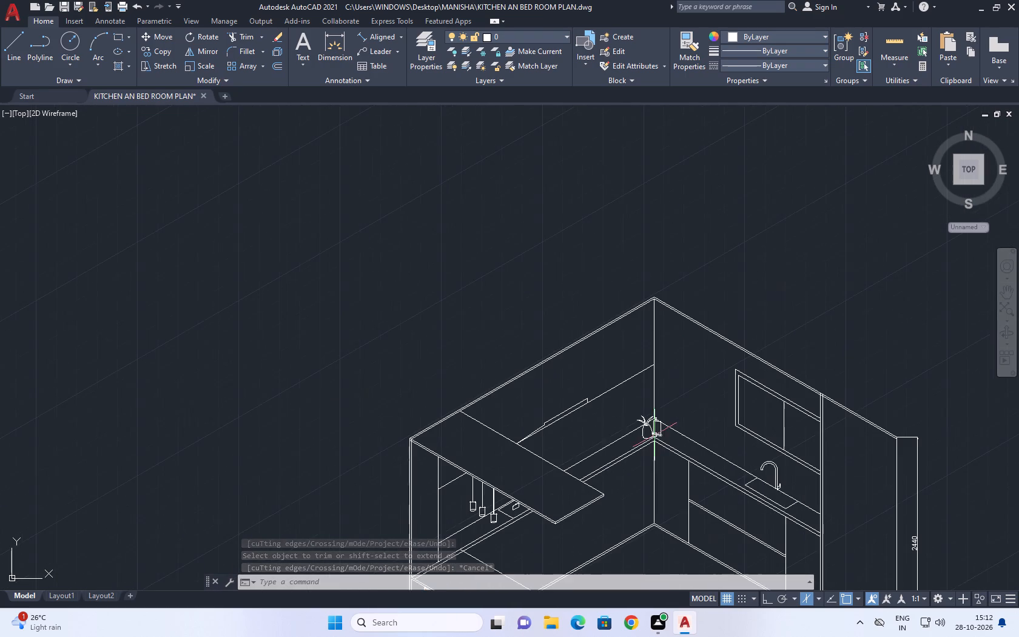
middle_click_drag(718, 430, 645, 335)
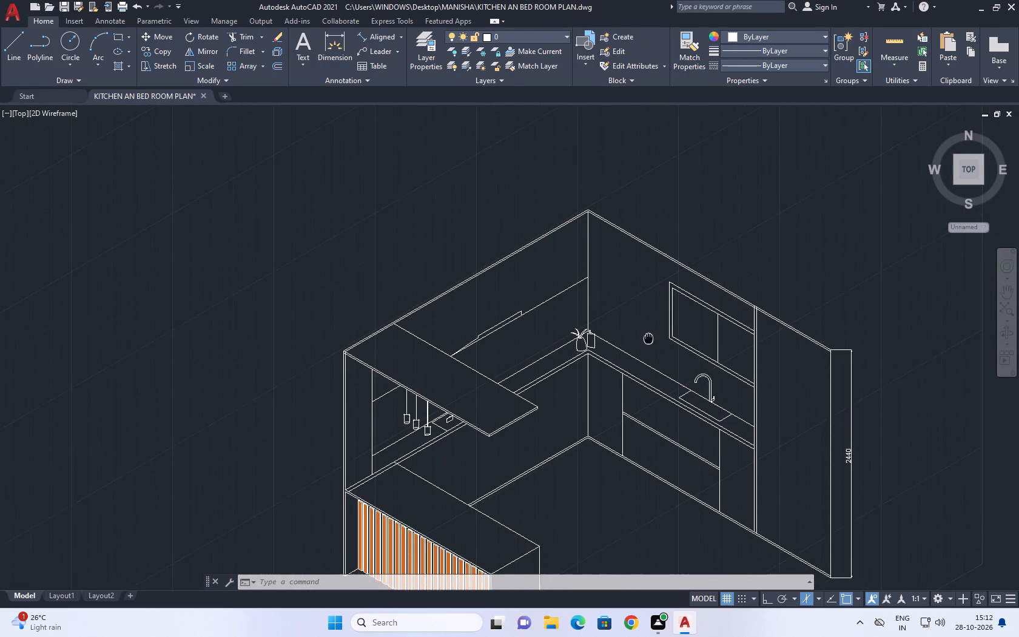
middle_click_drag(645, 335, 630, 320)
scroll(622, 328, "down", 1)
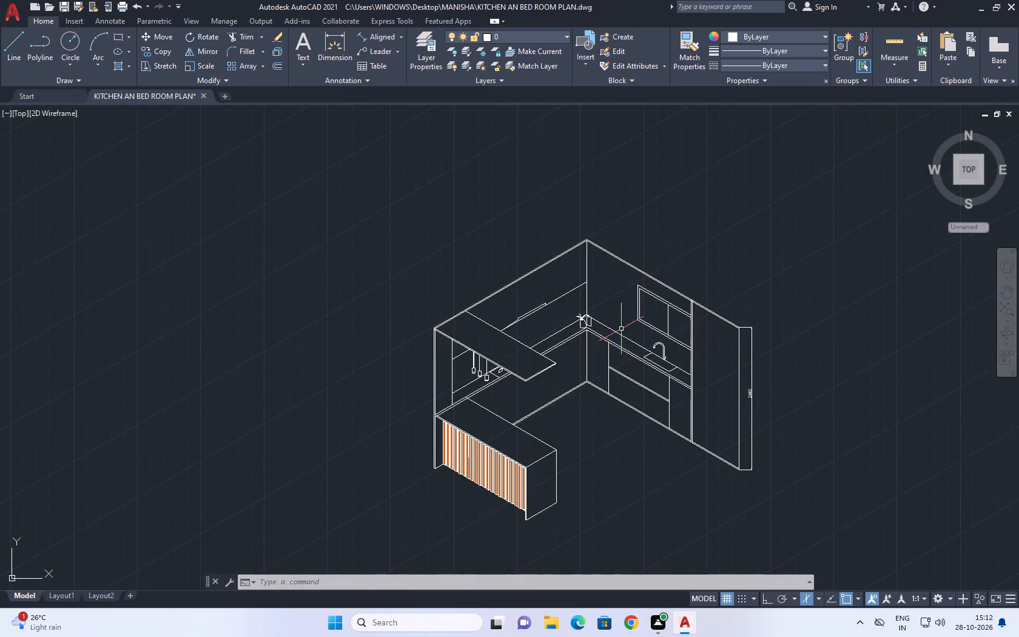
Examine the base cabinet fronts below the sink worktop and the divider lines between them.
middle_click_drag(670, 397, 647, 320)
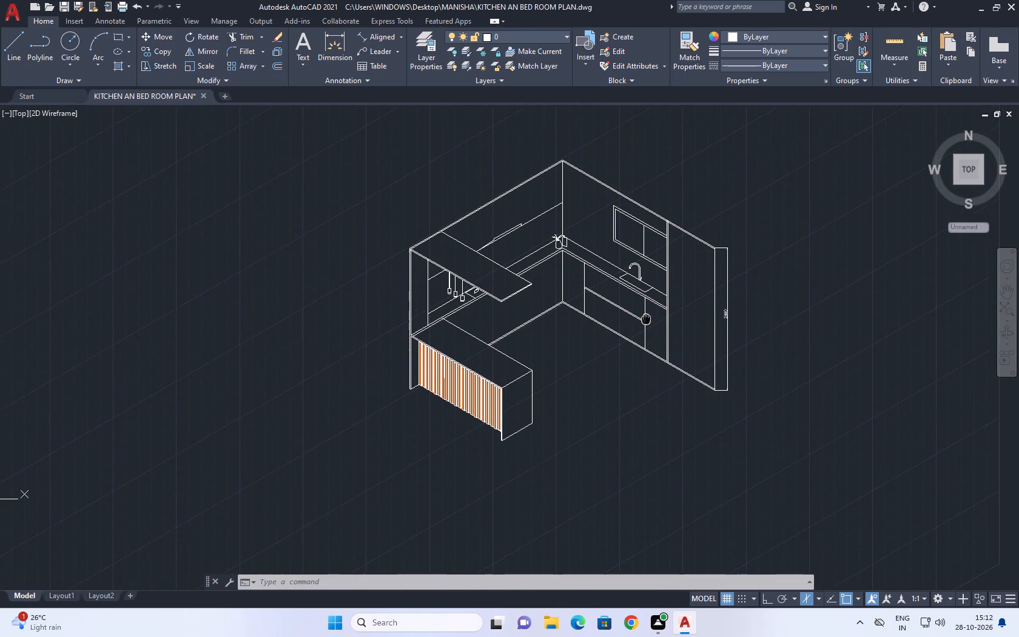
middle_click_drag(647, 320, 652, 328)
middle_click(652, 328)
scroll(573, 288, "up", 2)
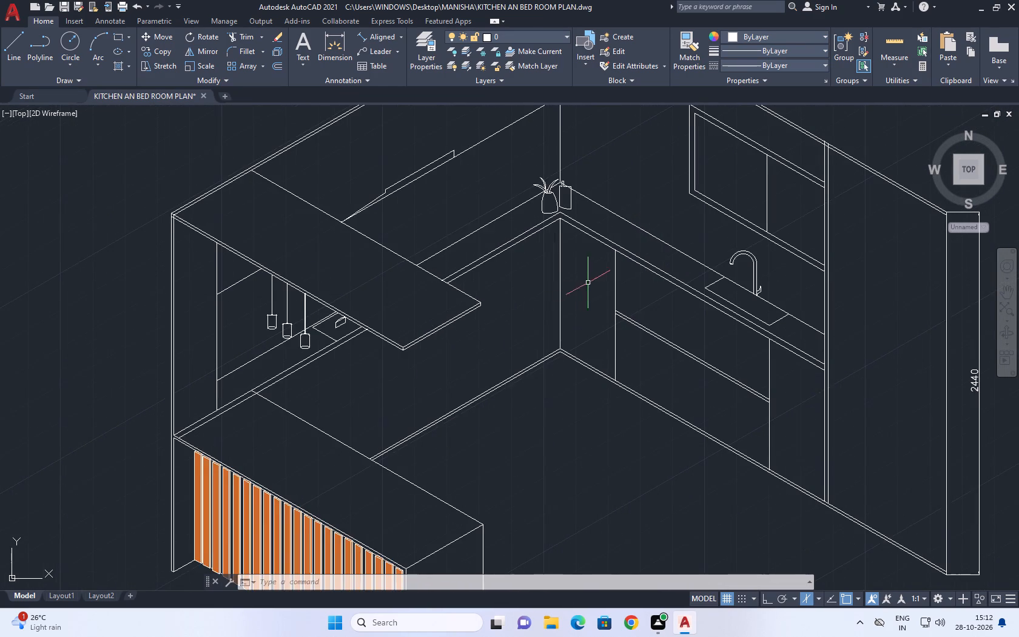
middle_click_drag(620, 291, 589, 330)
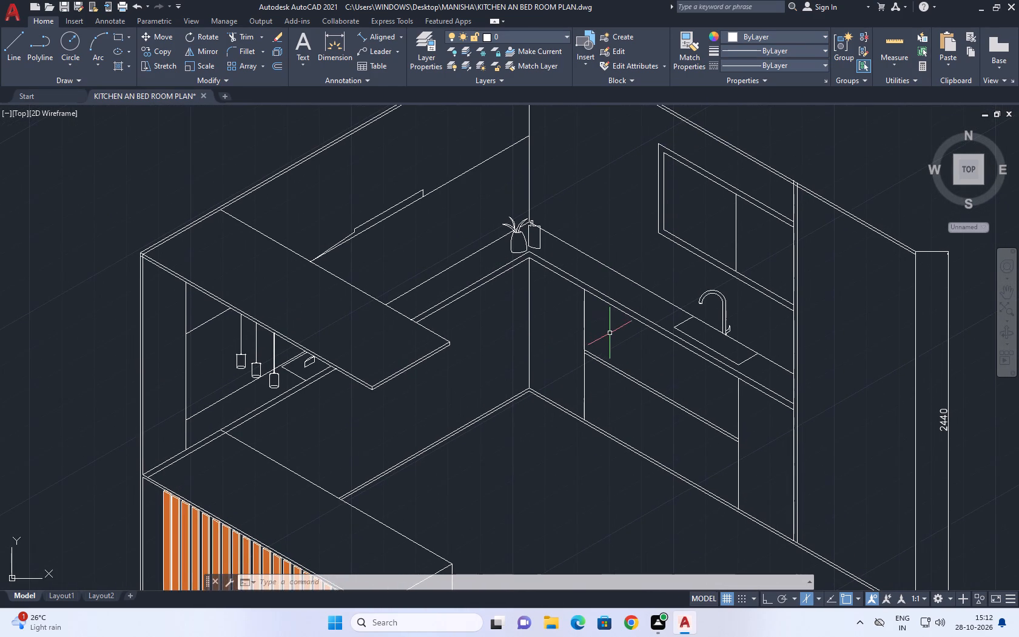
scroll(619, 366, "down", 1)
scroll(662, 408, "up", 1)
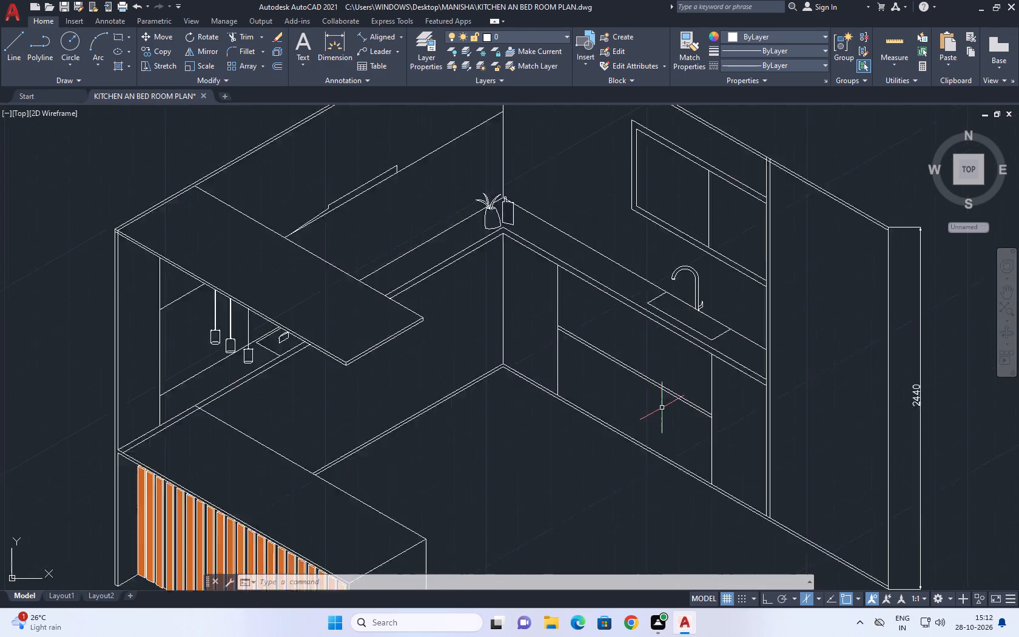
scroll(662, 408, "up", 1)
middle_click_drag(581, 359, 621, 386)
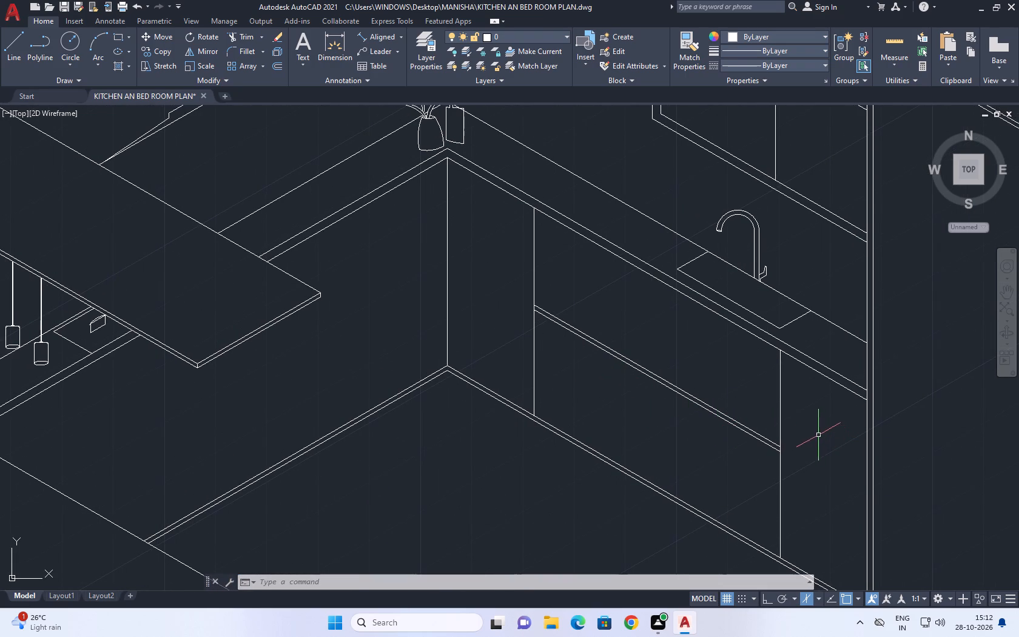
middle_click_drag(719, 335, 694, 337)
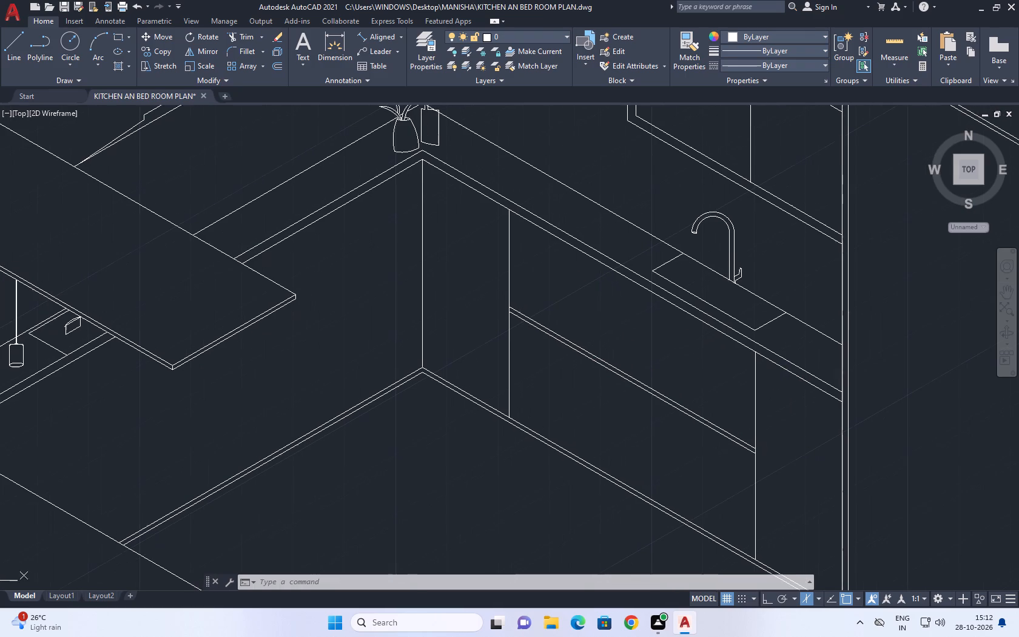
Measure the widths of the two end bays of the sink-side base cabinets, at the corner and beside the tall unit.
left_click(382, 36)
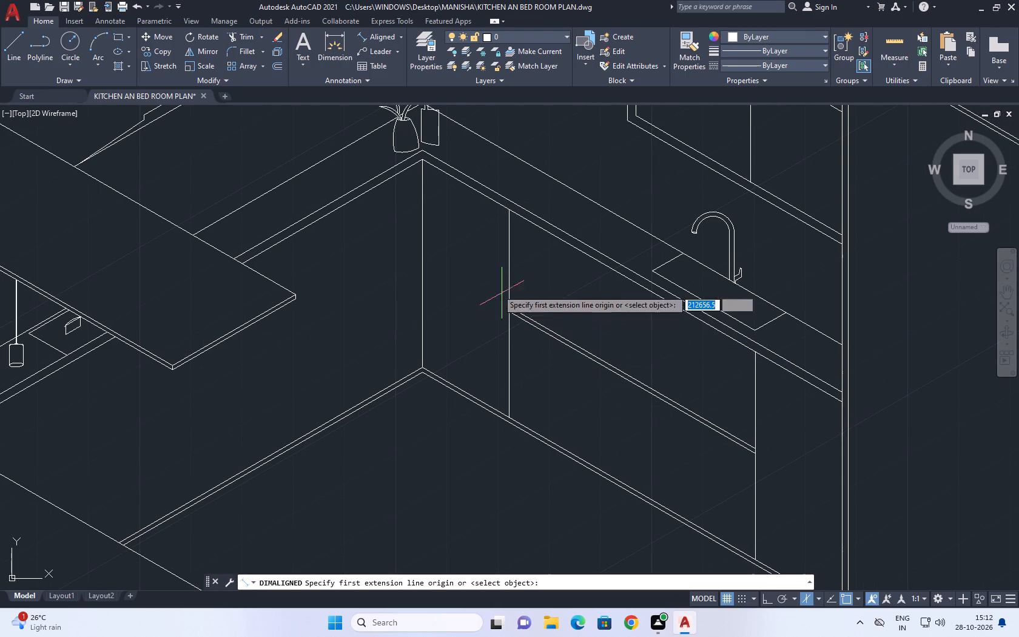
scroll(477, 226, "up", 1)
left_click(386, 122)
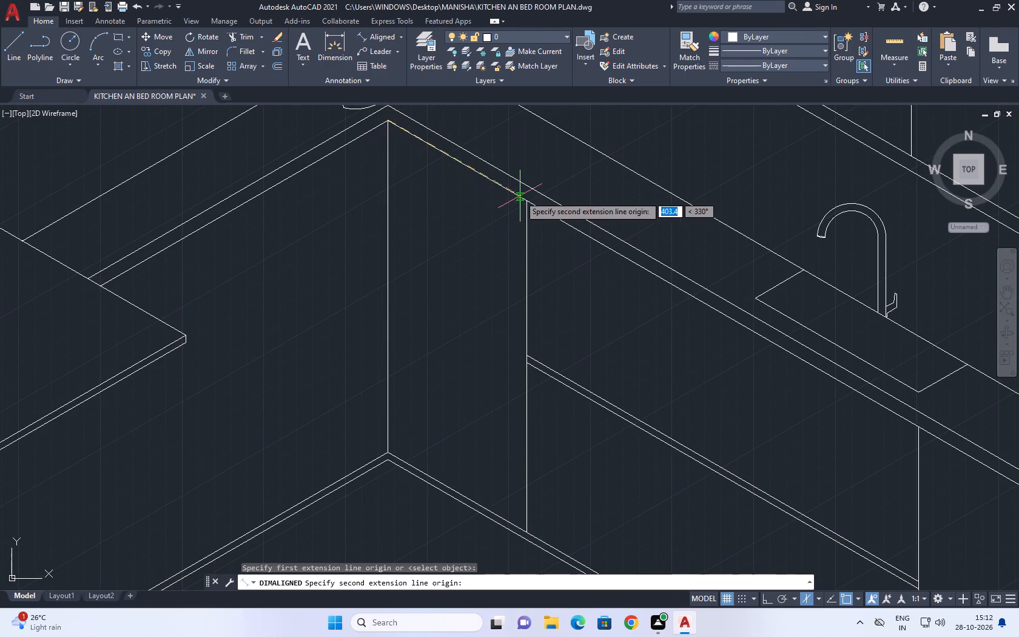
left_click(525, 204)
right_click(523, 209)
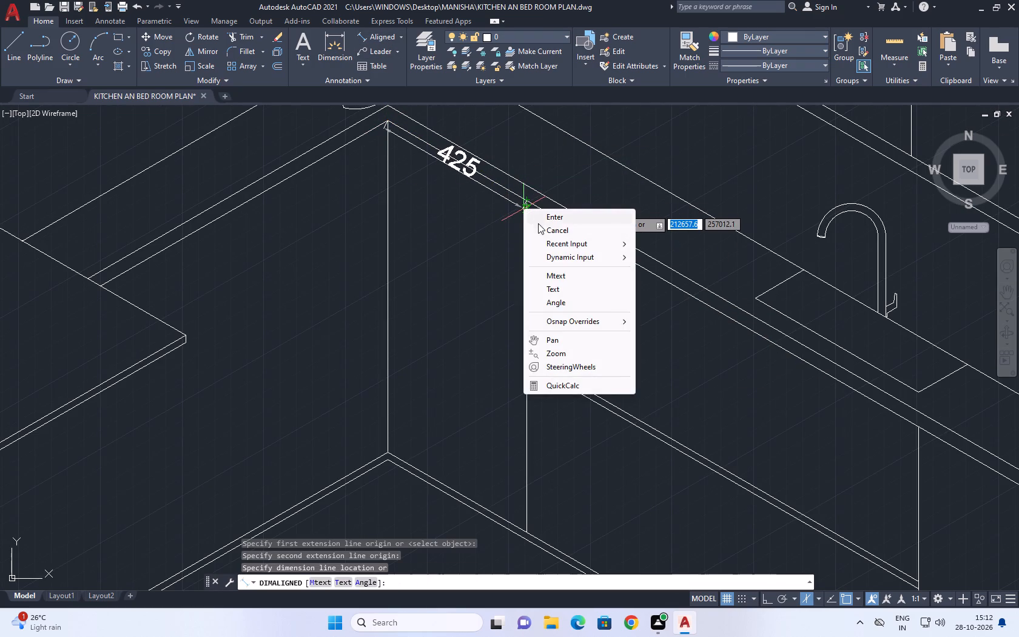
left_click(540, 224)
scroll(478, 250, "down", 2)
right_click(639, 377)
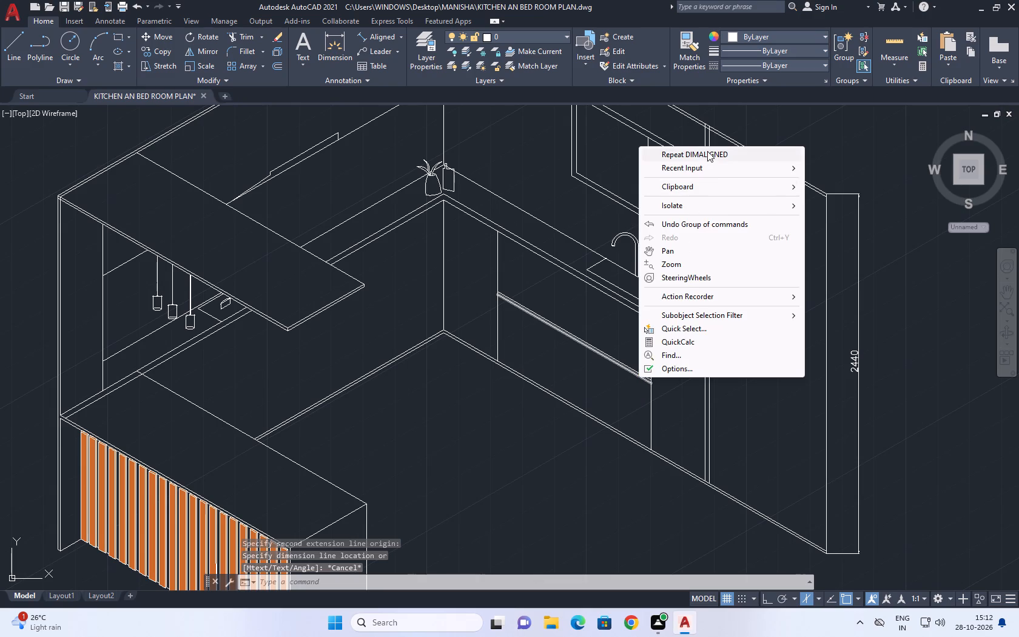
left_click(707, 150)
scroll(650, 317, "up", 3)
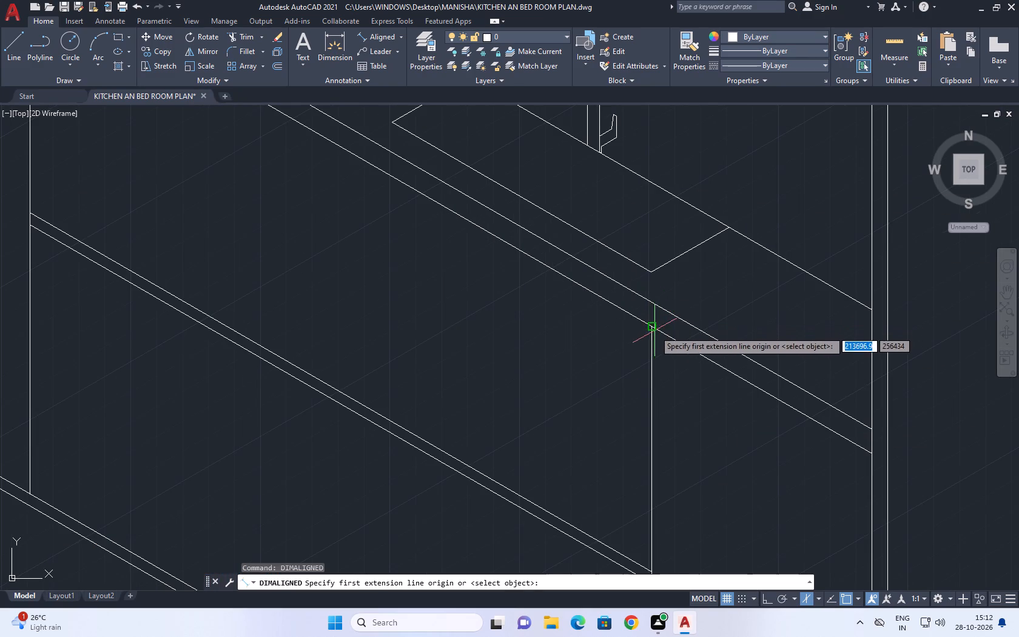
left_click(654, 331)
left_click(872, 454)
right_click(862, 442)
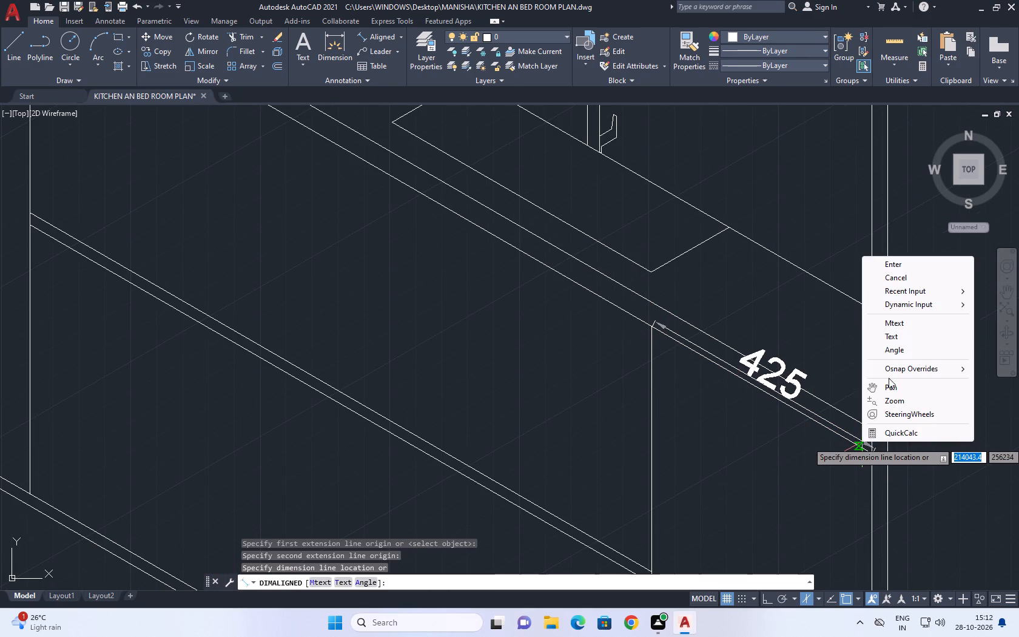
left_click(901, 271)
Move the vertical divider nearest the tall unit 25 along the sink wall toward the room corner, with ortho on.
scroll(697, 330, "down", 4)
scroll(709, 345, "up", 2)
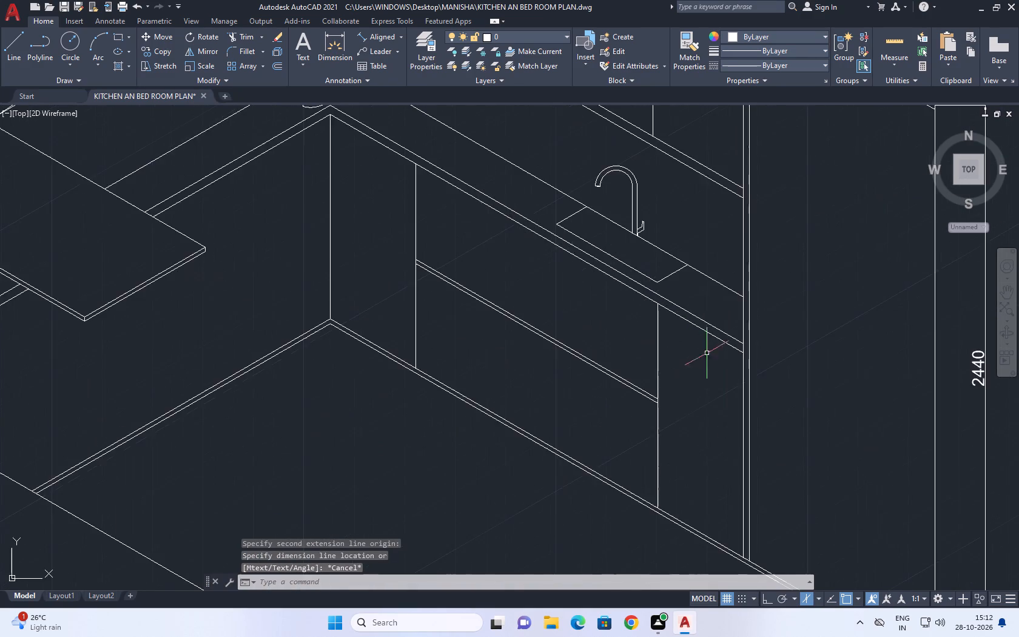
scroll(656, 419, "up", 1)
left_click(671, 463)
left_click(625, 431)
left_click(160, 34)
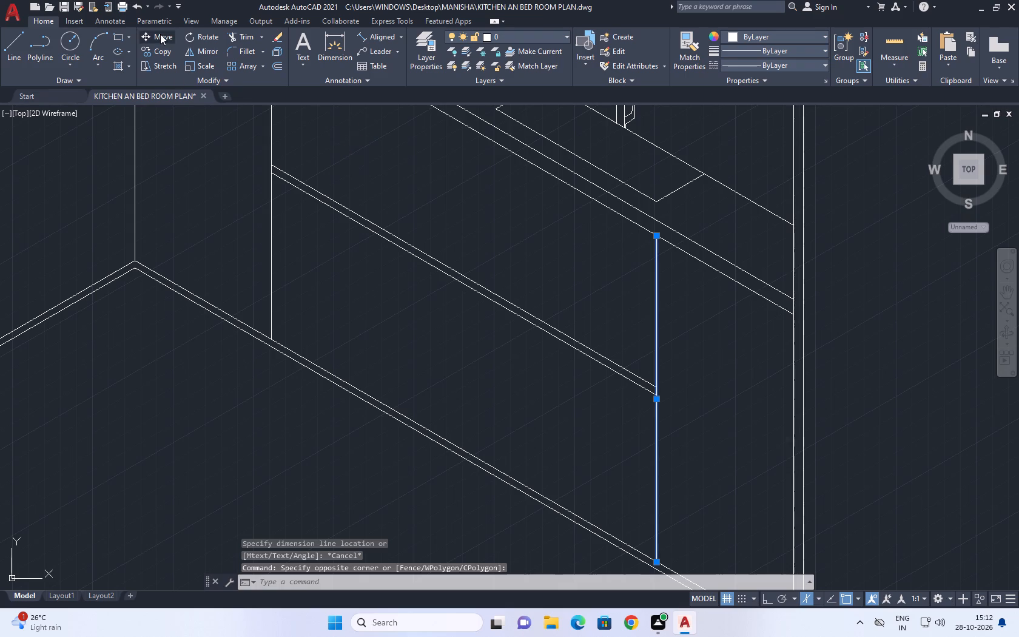
left_click(729, 516)
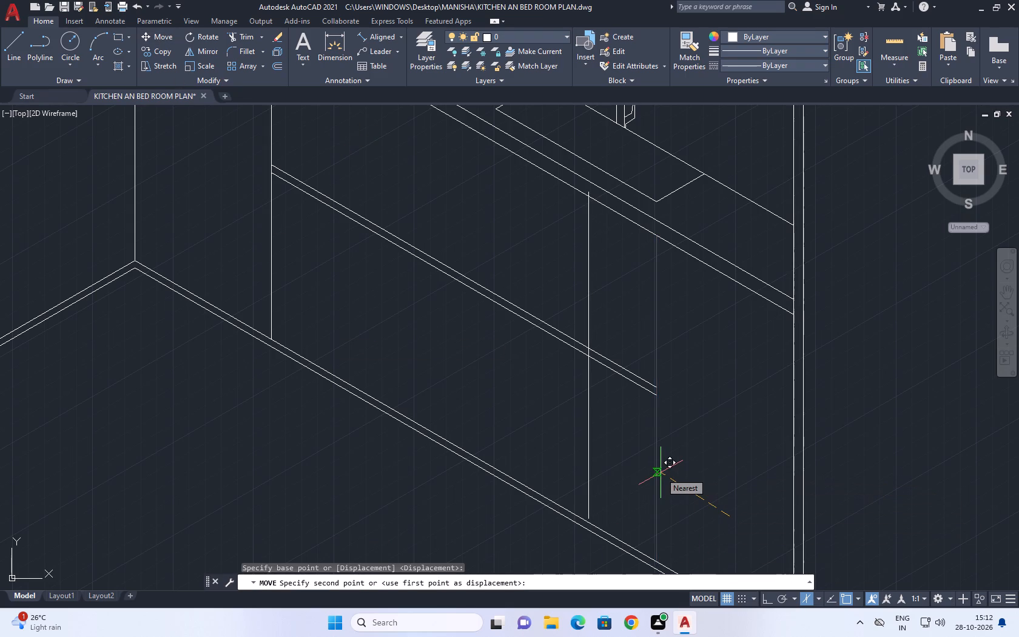
key("F8")
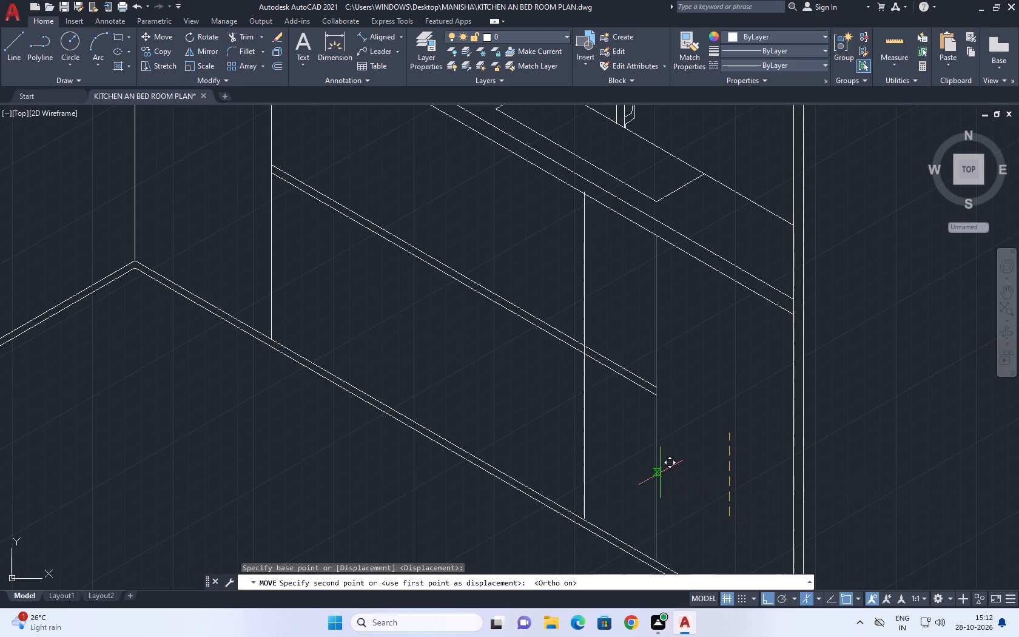
key("F5")
type("25")
key("Return")
Move the vertical divider nearest the room corner 25 along the sink wall toward the tall unit.
scroll(588, 423, "down", 2)
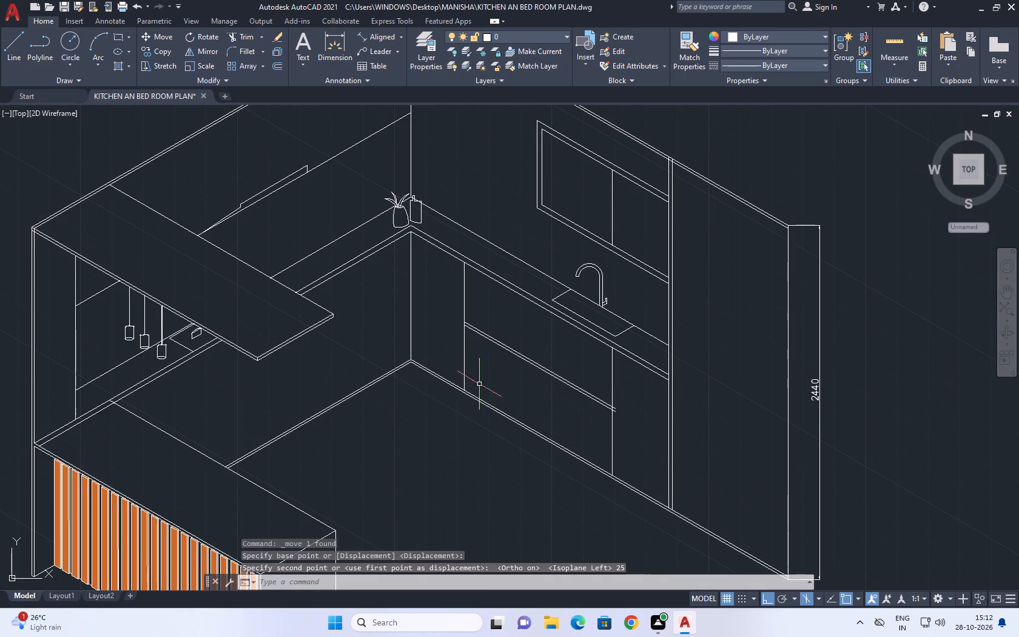
middle_click_drag(479, 384, 562, 428)
scroll(562, 428, "up", 1)
scroll(546, 394, "down", 1)
scroll(534, 387, "up", 2)
left_click_drag(585, 417, 574, 408)
left_click_drag(530, 382, 517, 380)
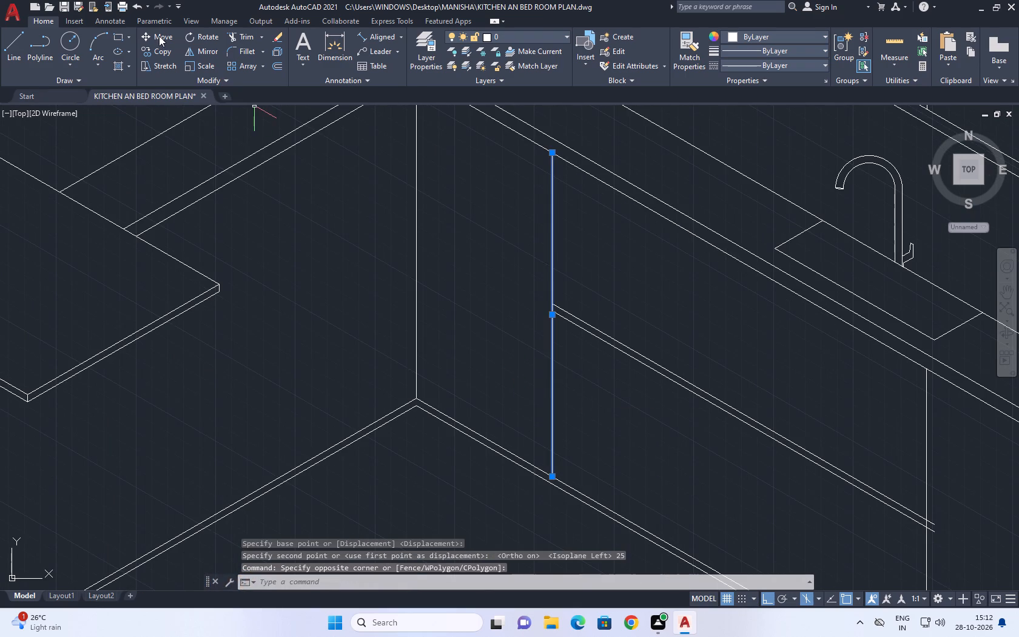
left_click(159, 41)
left_click_drag(531, 311, 523, 296)
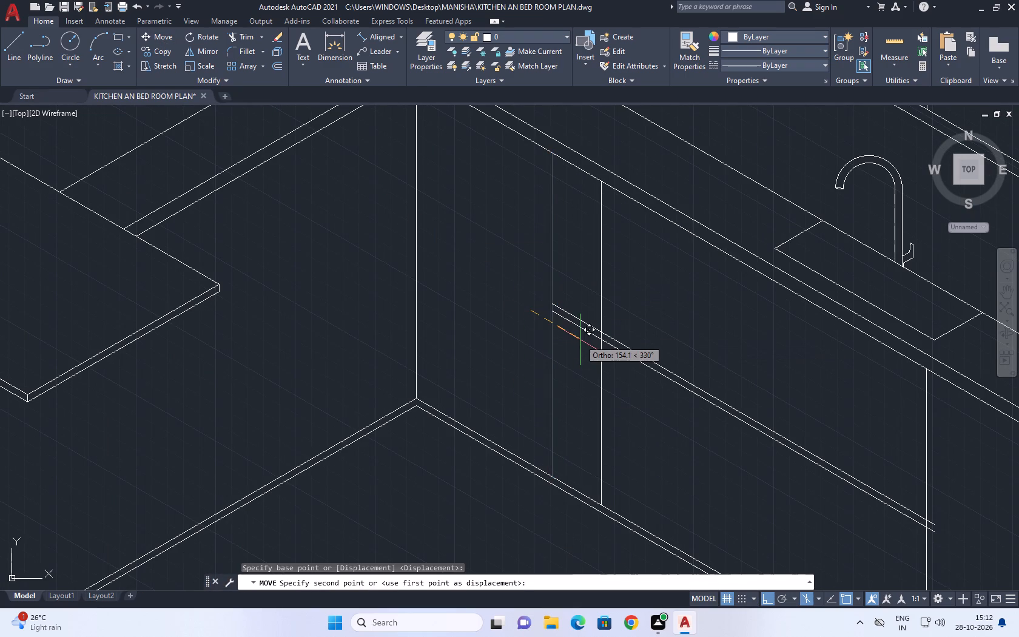
type("25")
key("Return")
Trim the ends of the double drawer line that project beyond the two vertical dividers of the sink-side base cabinets.
scroll(586, 342, "down", 1)
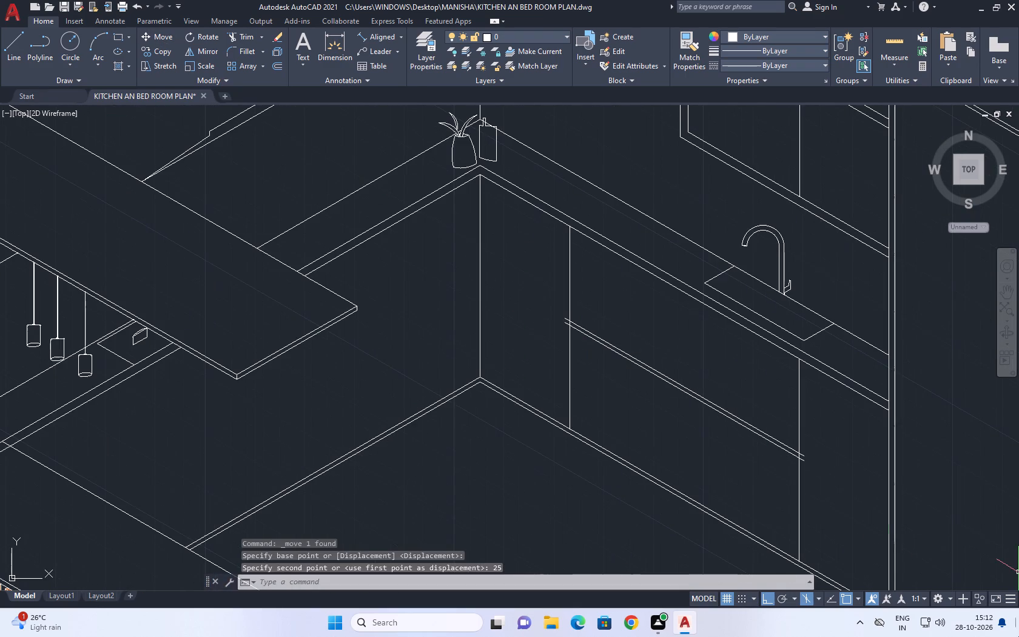
left_click(244, 33)
scroll(570, 326, "up", 3)
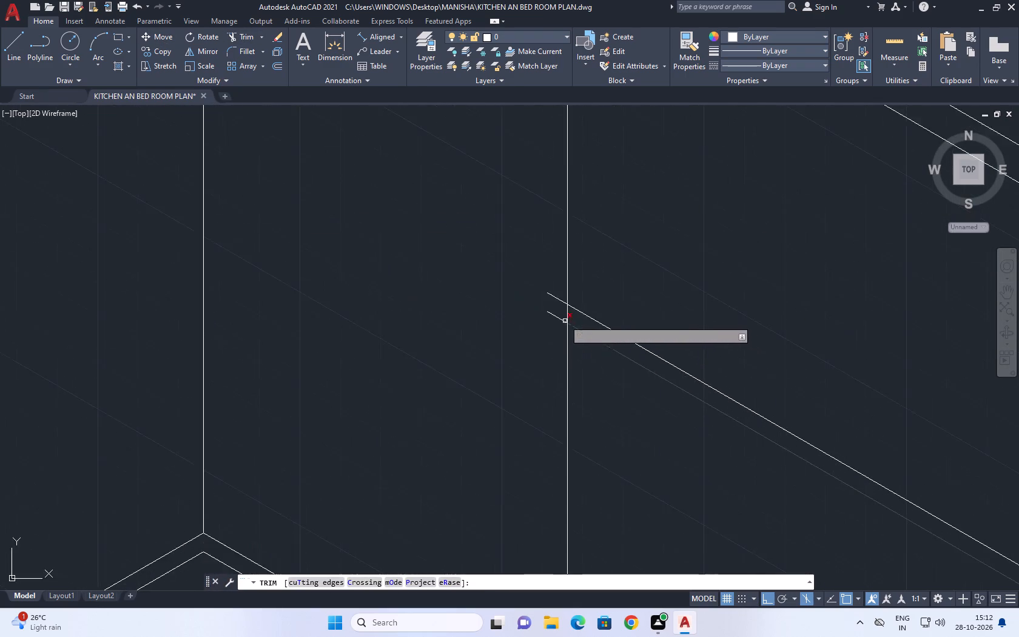
scroll(563, 318, "up", 2)
left_click(556, 240)
left_click_drag(533, 383, 534, 388)
scroll(454, 350, "down", 5)
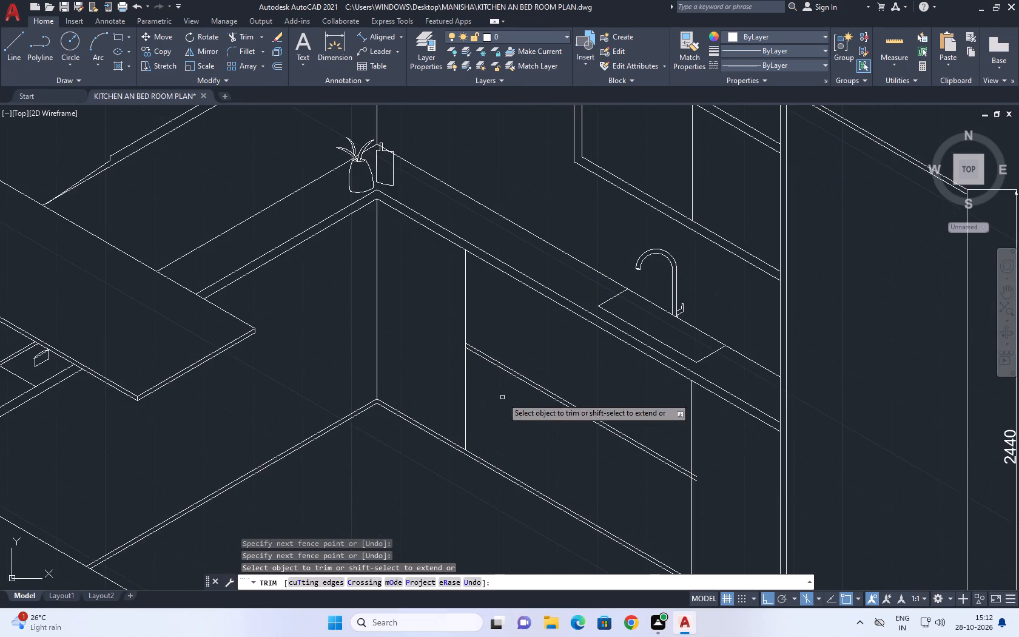
middle_click_drag(505, 394, 312, 308)
scroll(505, 401, "up", 3)
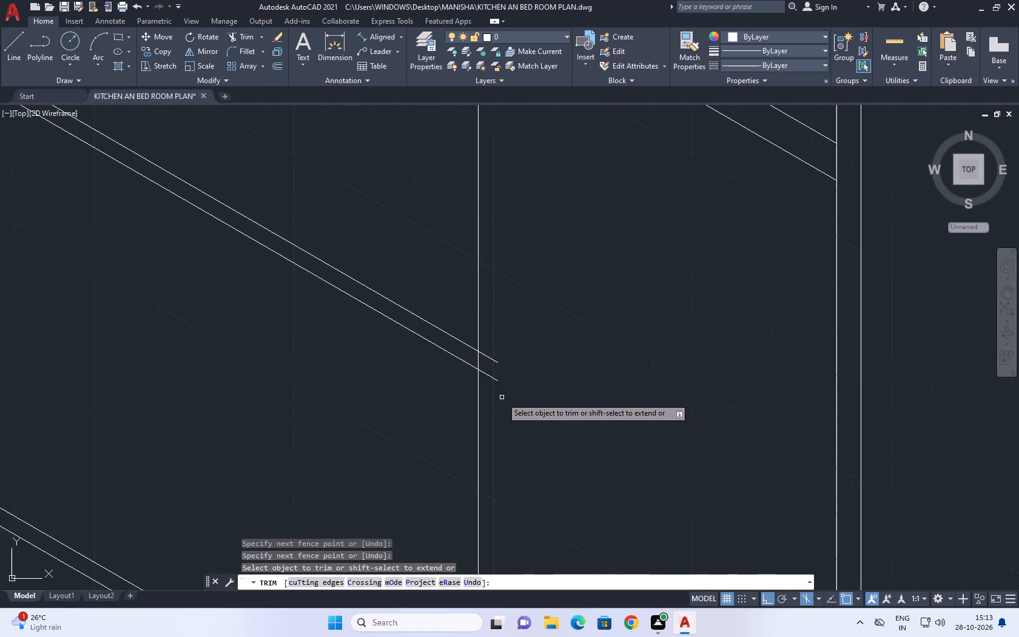
scroll(479, 380, "up", 3)
left_click(506, 242)
left_click_drag(489, 454, 522, 471)
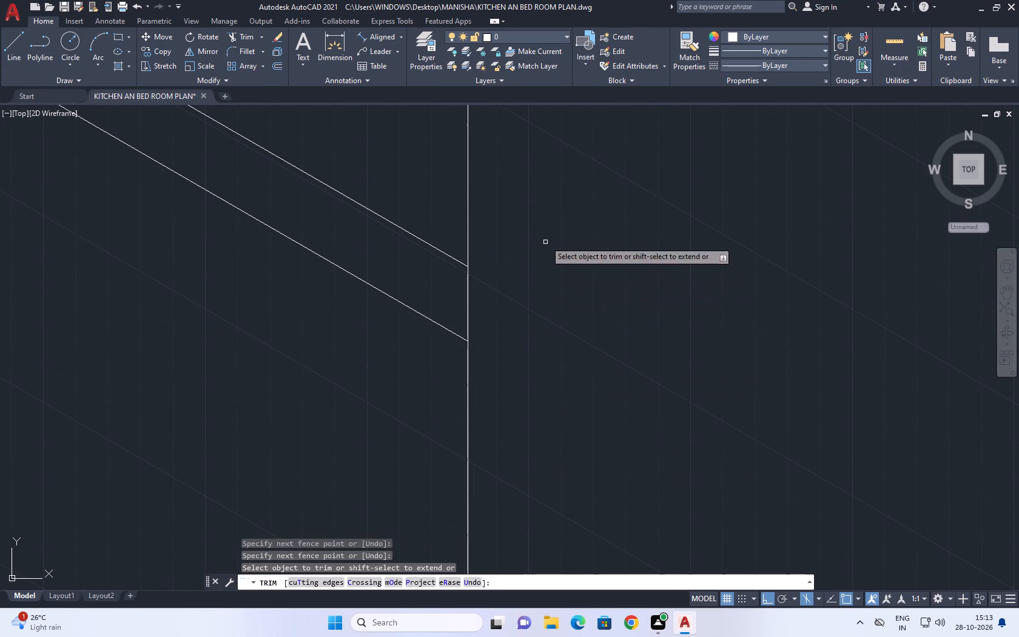
right_click_drag(545, 241, 545, 259)
left_click(575, 298)
Examine the sink-side base cabinet fronts and the adjoining cabinet run around the corner.
scroll(554, 303, "down", 4)
middle_click_drag(512, 257, 590, 372)
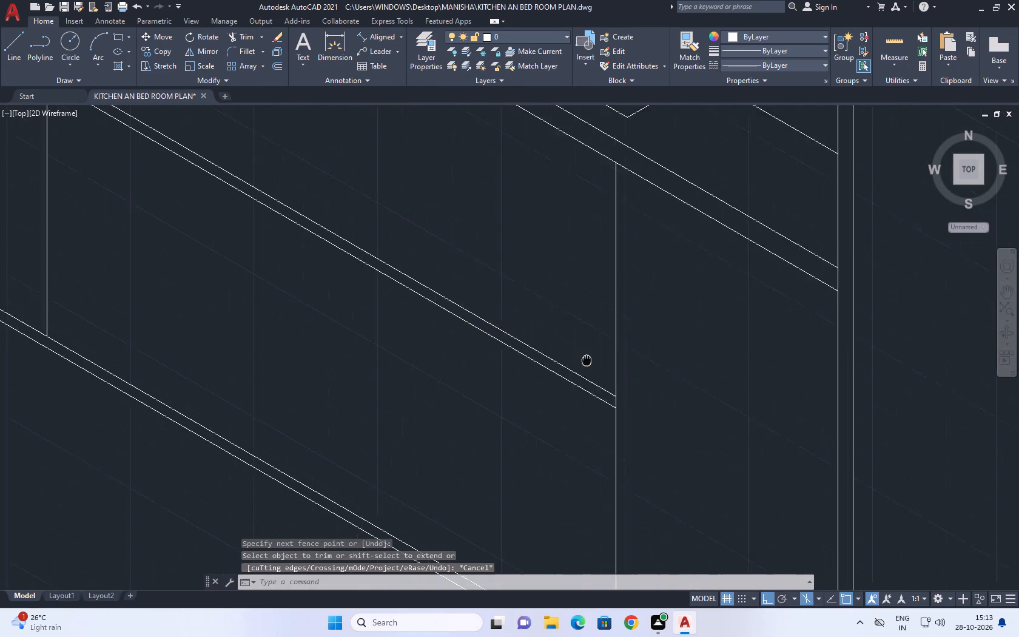
middle_click_drag(590, 372, 594, 416)
scroll(0, 61, "down", 1)
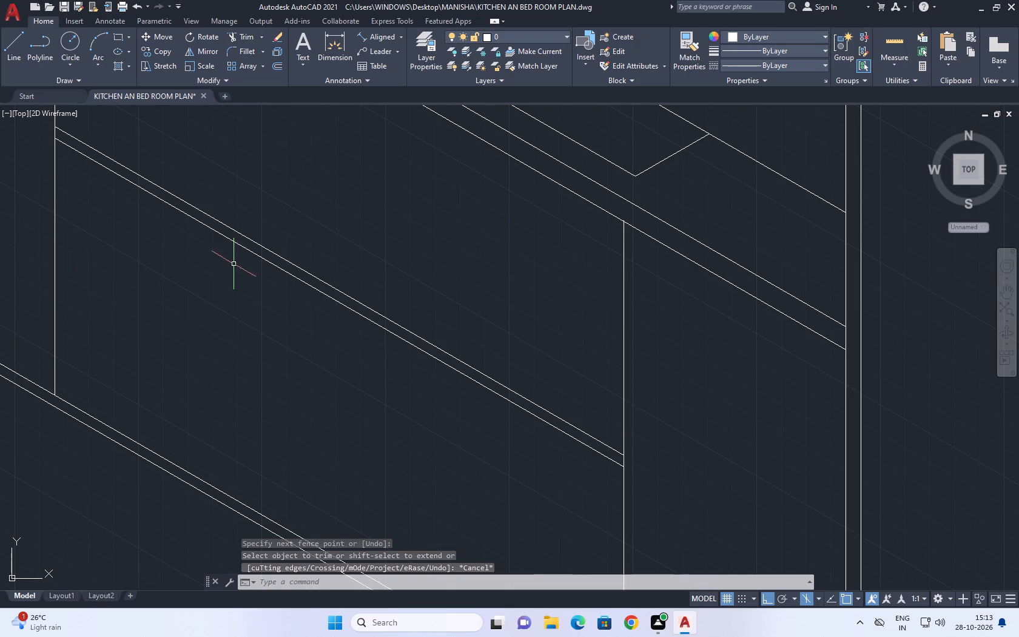
scroll(428, 271, "down", 3)
middle_click_drag(380, 269, 424, 354)
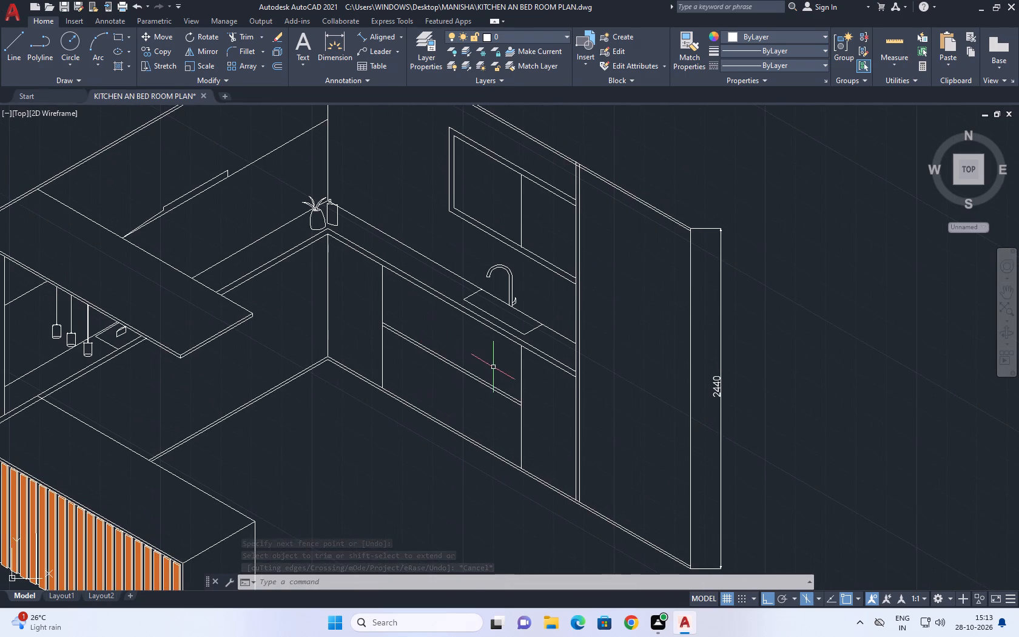
middle_click_drag(462, 354, 476, 386)
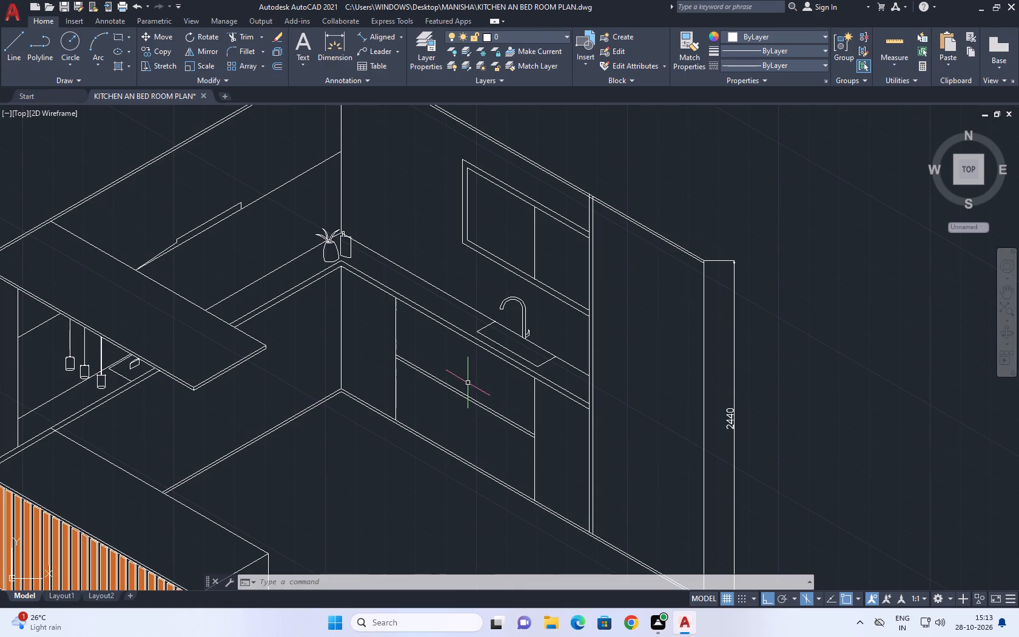
middle_click_drag(433, 408, 449, 432)
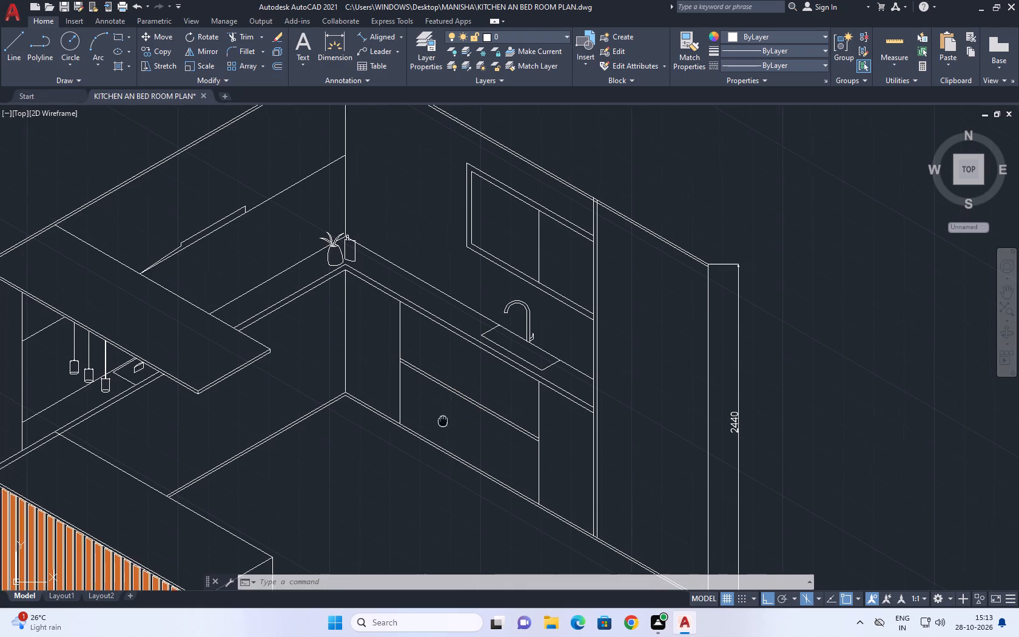
middle_click_drag(449, 432, 465, 453)
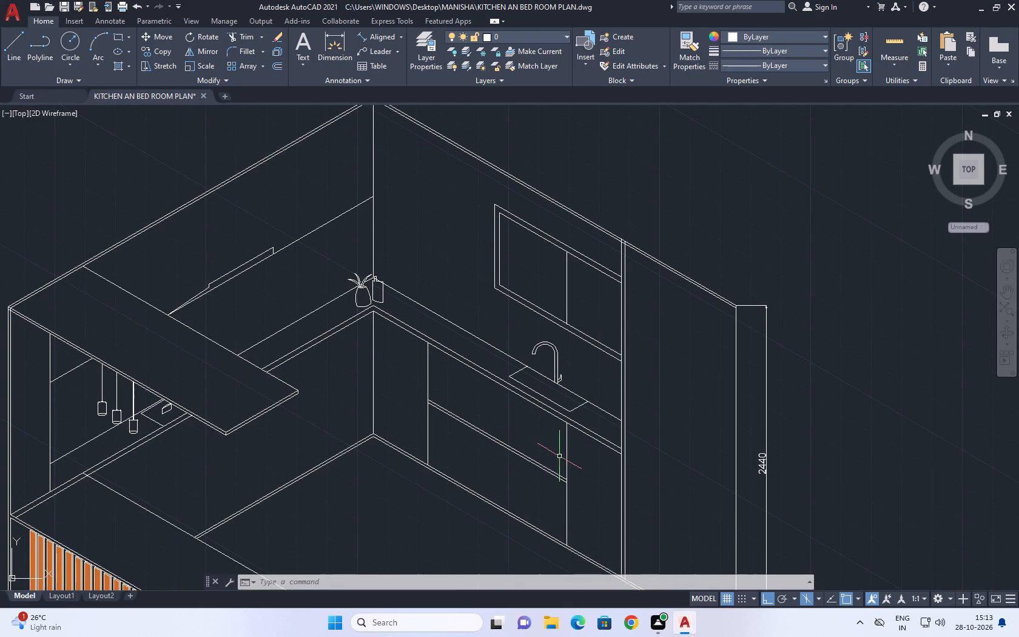
scroll(471, 482, "up", 1)
middle_click_drag(394, 454, 506, 516)
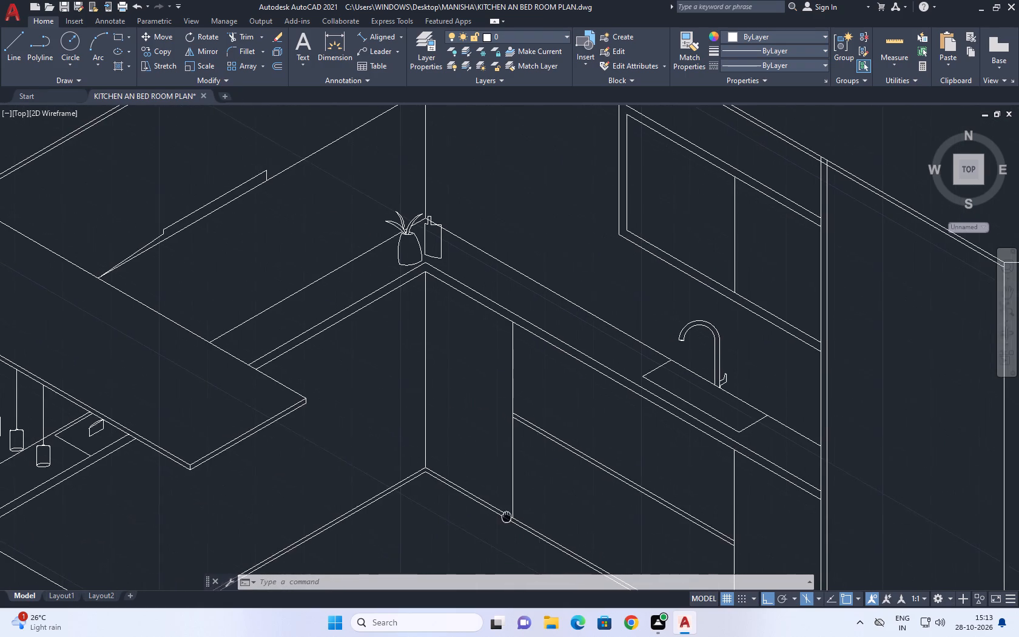
middle_click_drag(506, 516, 530, 486)
scroll(369, 400, "down", 1)
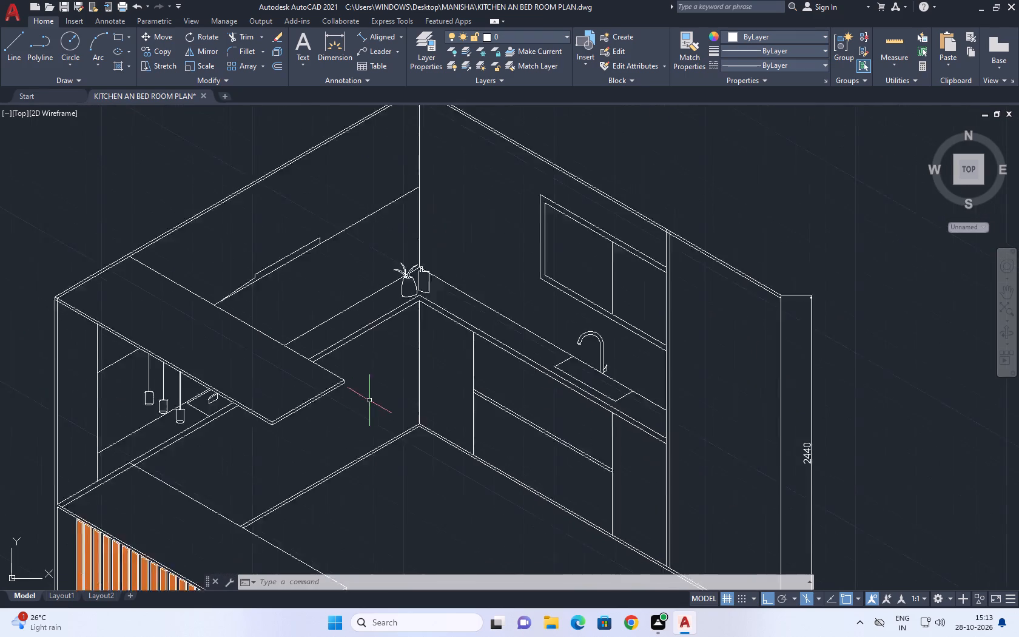
scroll(370, 400, "down", 1)
Draw a line from the midpoint of the base cabinets' inner corner edge, parallel to the wall adjoining the sink wall, past the slatted counter.
left_click(15, 36)
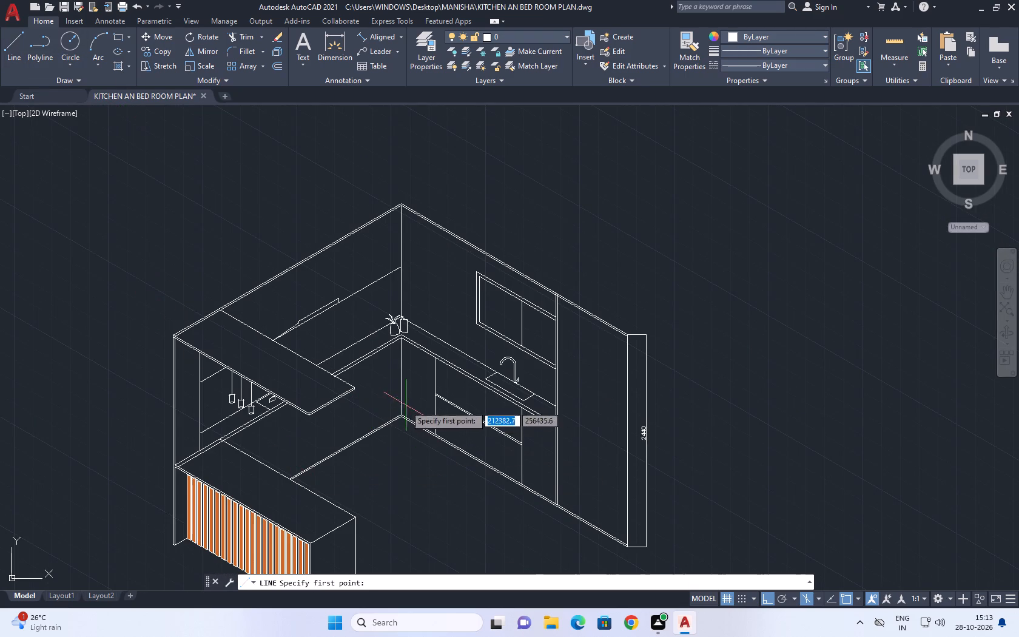
scroll(401, 402, "up", 2)
left_click(397, 342)
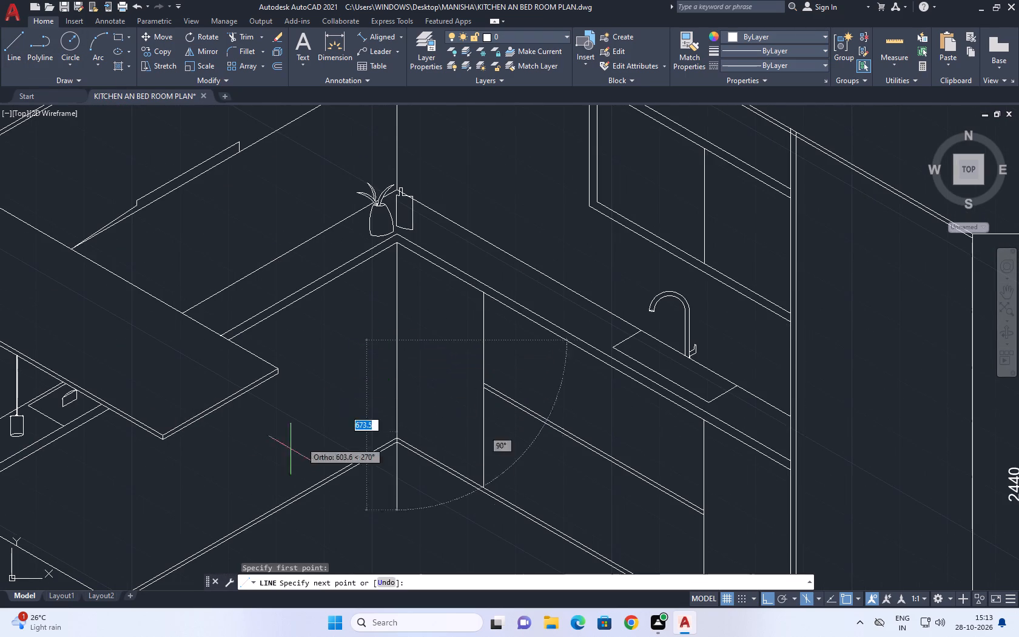
scroll(237, 470, "down", 2)
middle_click_drag(164, 485, 340, 406)
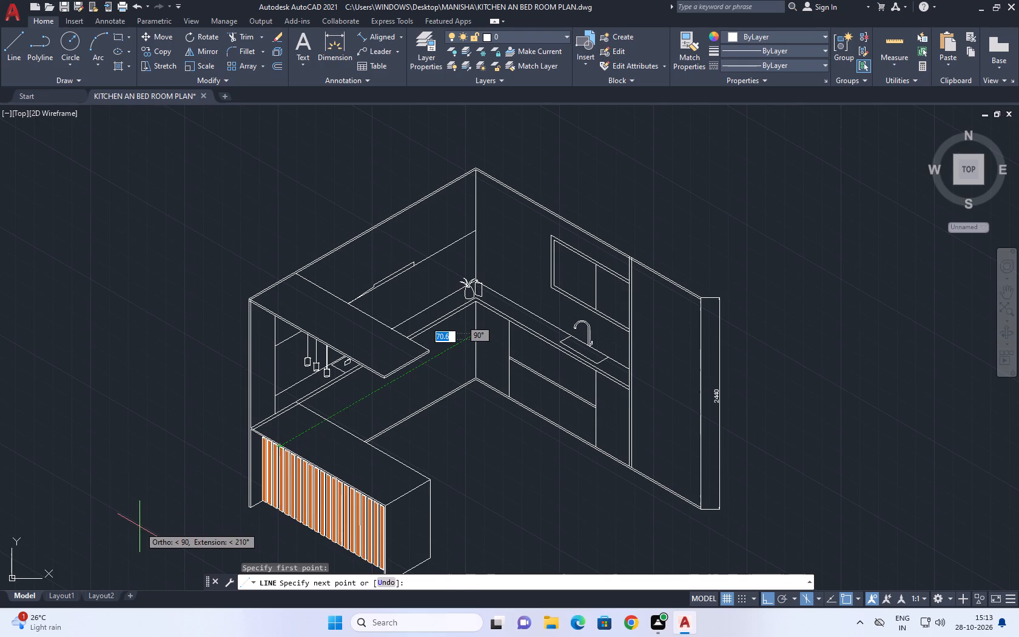
key("F5")
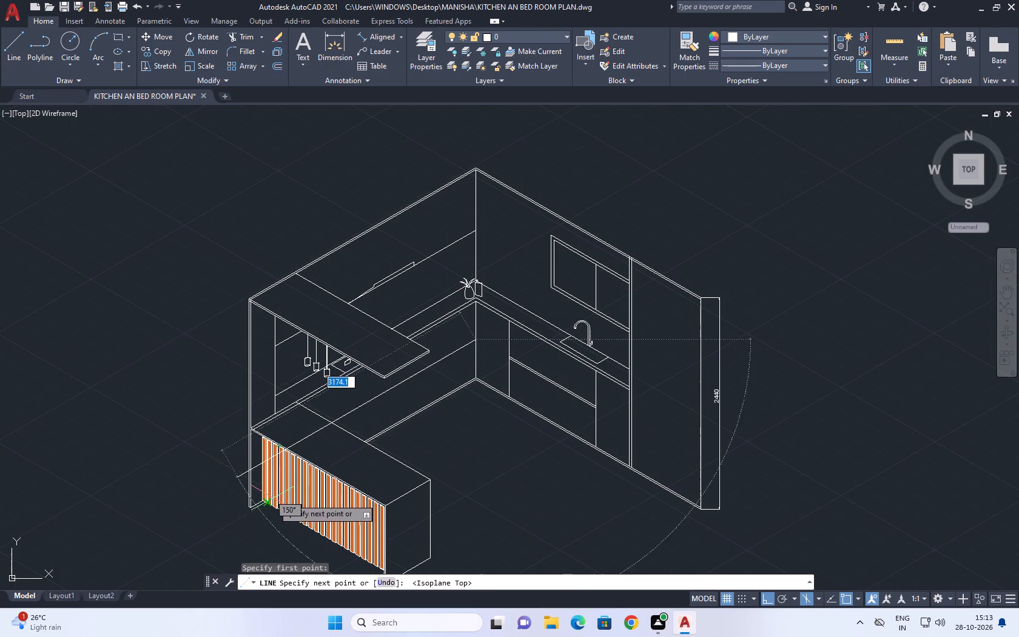
middle_click_drag(223, 496, 334, 359)
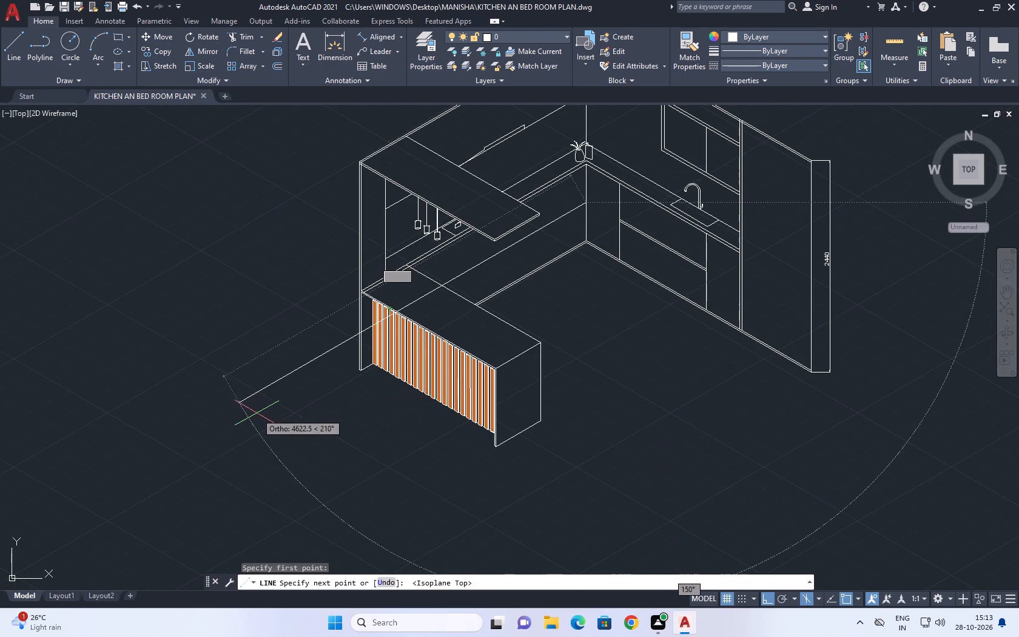
left_click(187, 450)
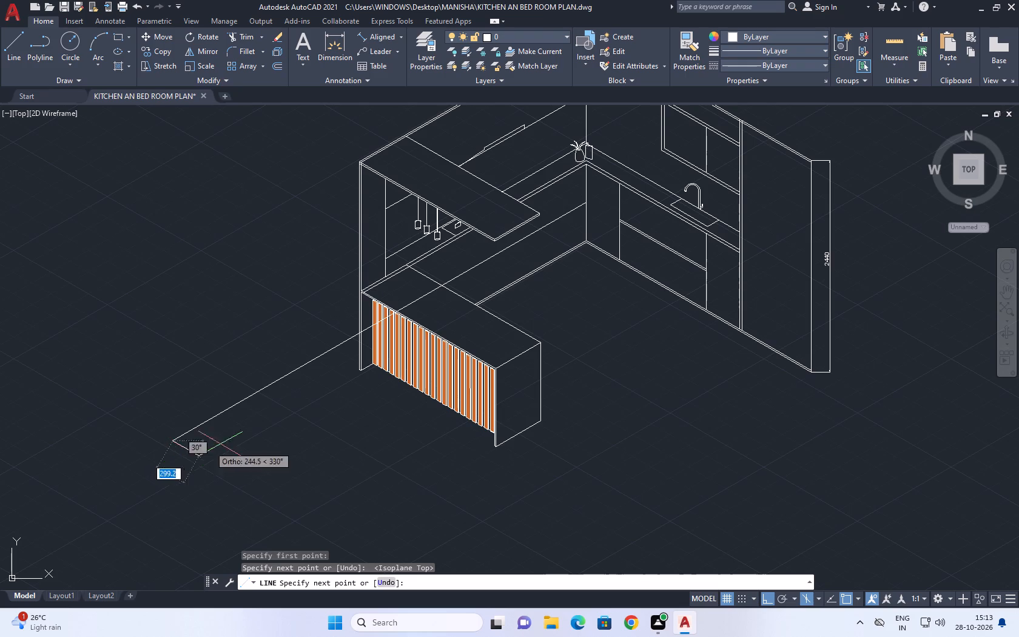
right_click(274, 429)
left_click(330, 450)
Trim the new drawer line where it crosses the slatted counter's top edge and erase the leftover segment beyond the counter.
middle_click_drag(320, 218, 338, 296)
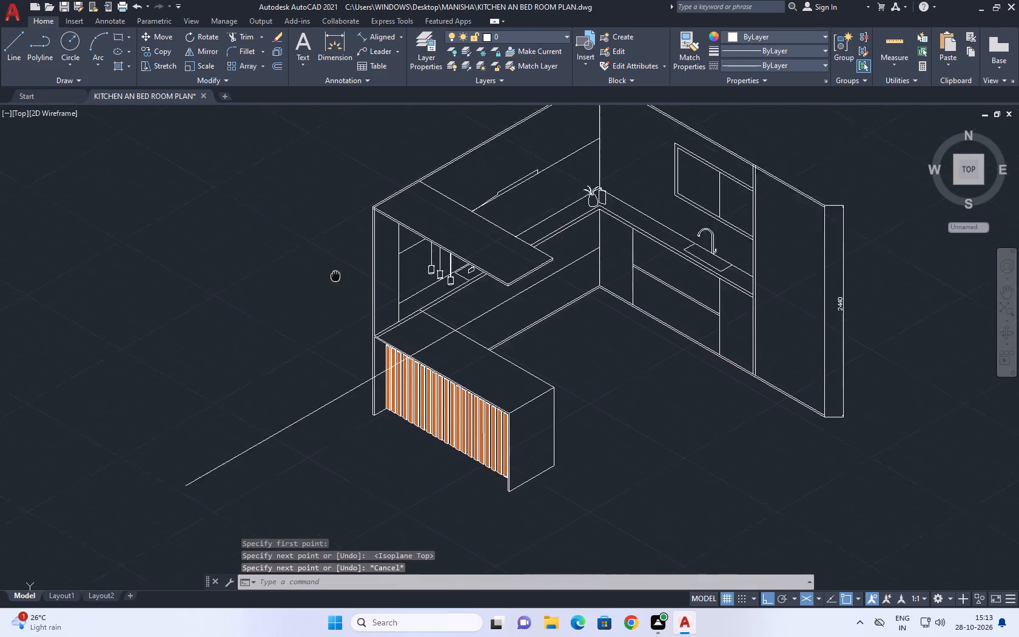
middle_click_drag(338, 296, 343, 318)
left_click(243, 38)
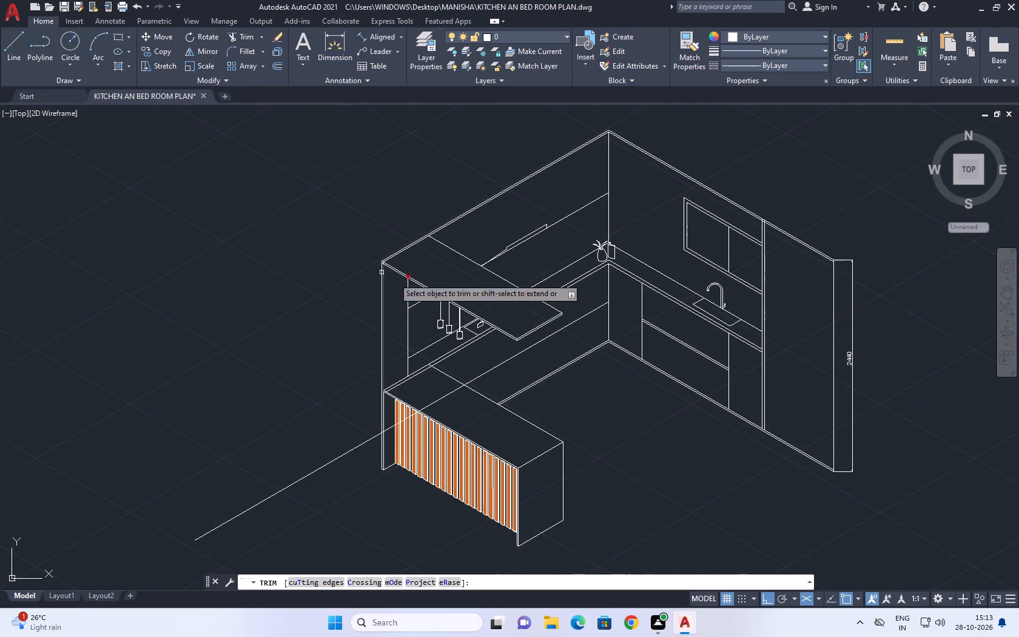
scroll(456, 388, "up", 2)
left_click(469, 420)
left_click(414, 379)
right_click(411, 396)
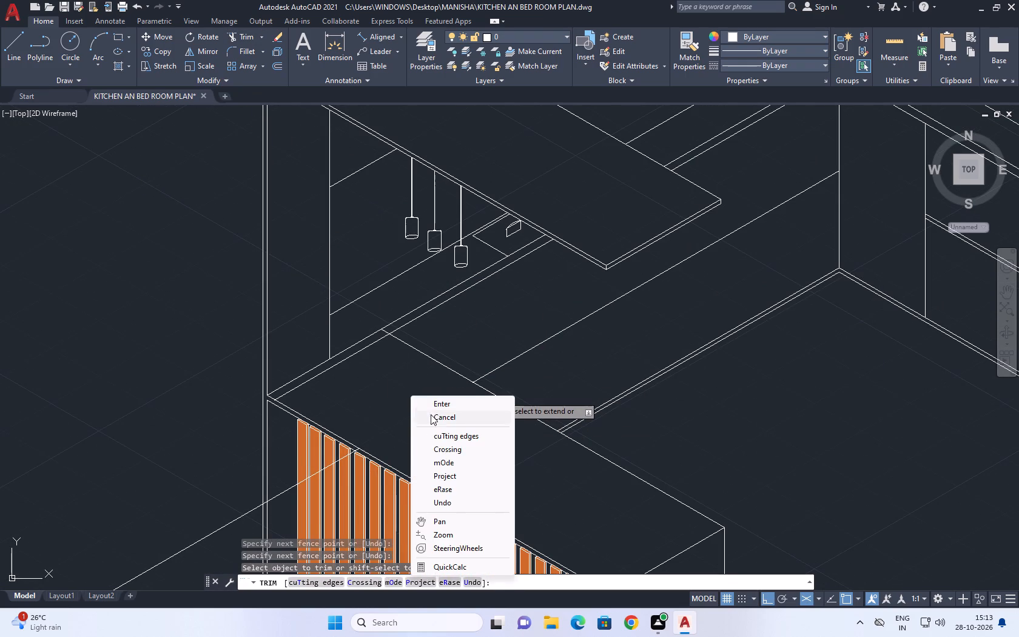
left_click(438, 417)
middle_click_drag(320, 388, 582, 262)
left_click(420, 435)
left_click(412, 473)
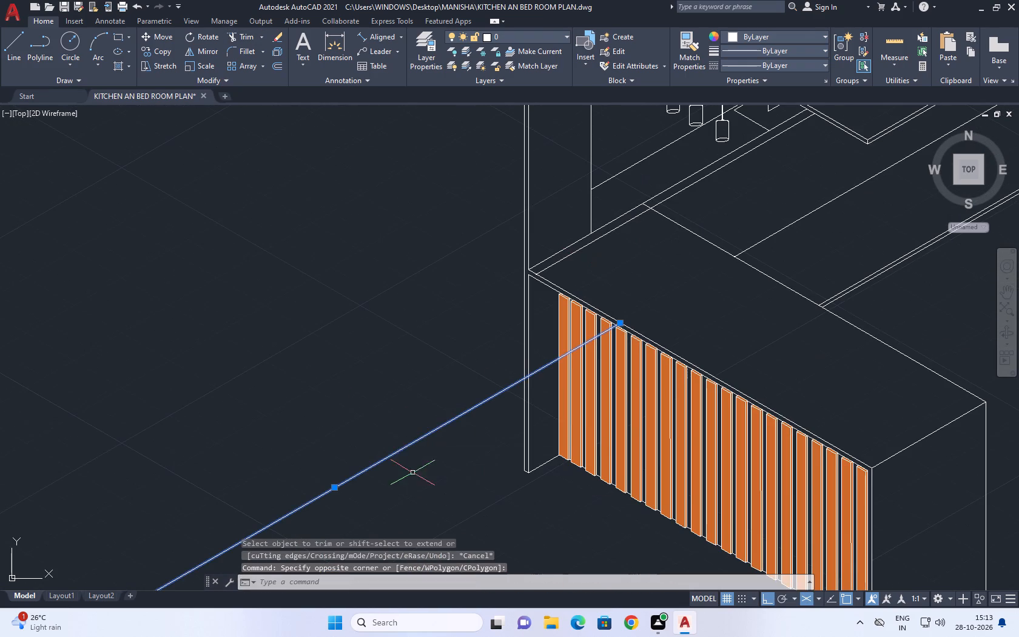
right_click(371, 337)
left_click(411, 116)
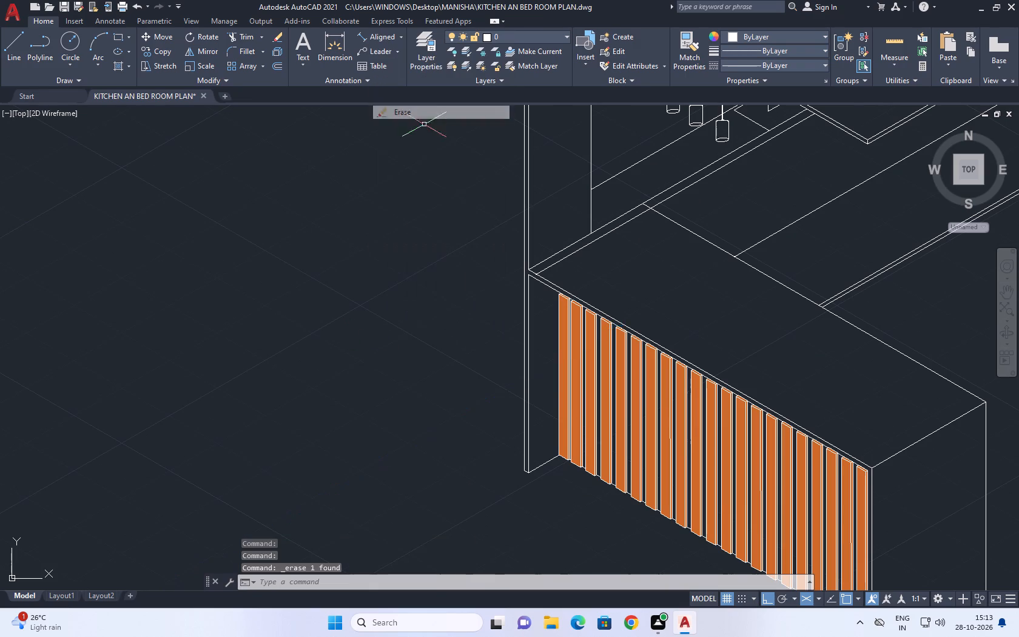
Examine the overall isometric kitchen and the new drawer line on the base cabinets behind the slatted counter.
scroll(440, 207, "down", 3)
middle_click_drag(509, 199, 506, 272)
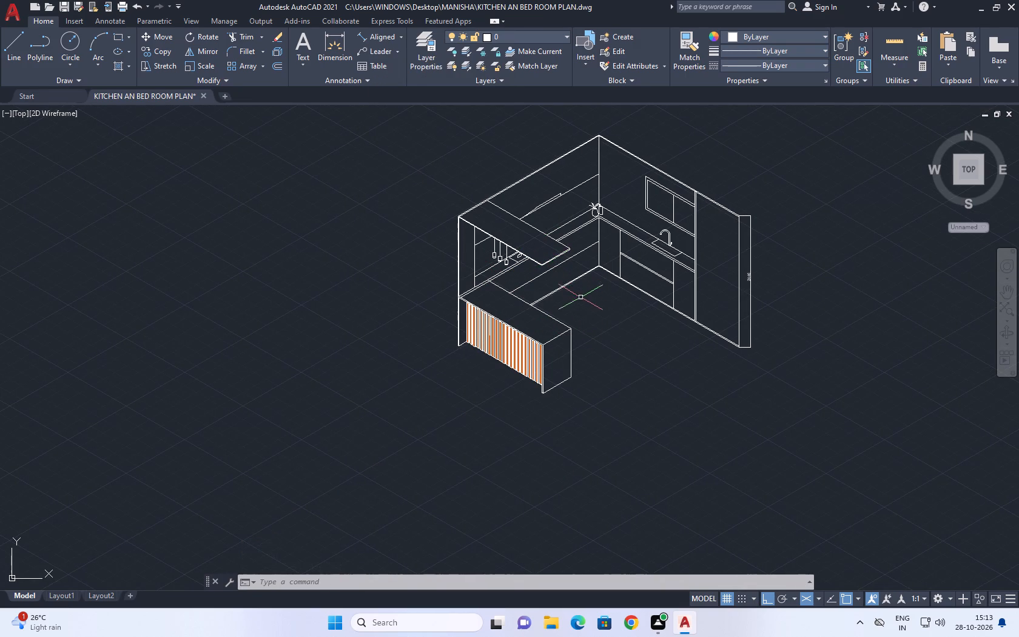
middle_click_drag(573, 275, 509, 360)
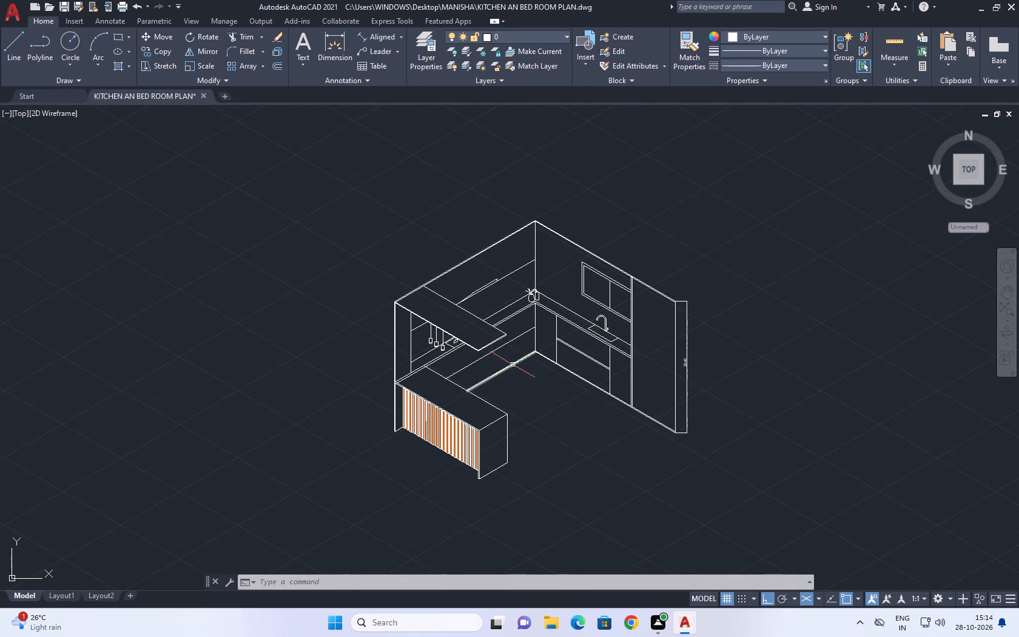
scroll(599, 397, "down", 2)
middle_click_drag(655, 457, 627, 371)
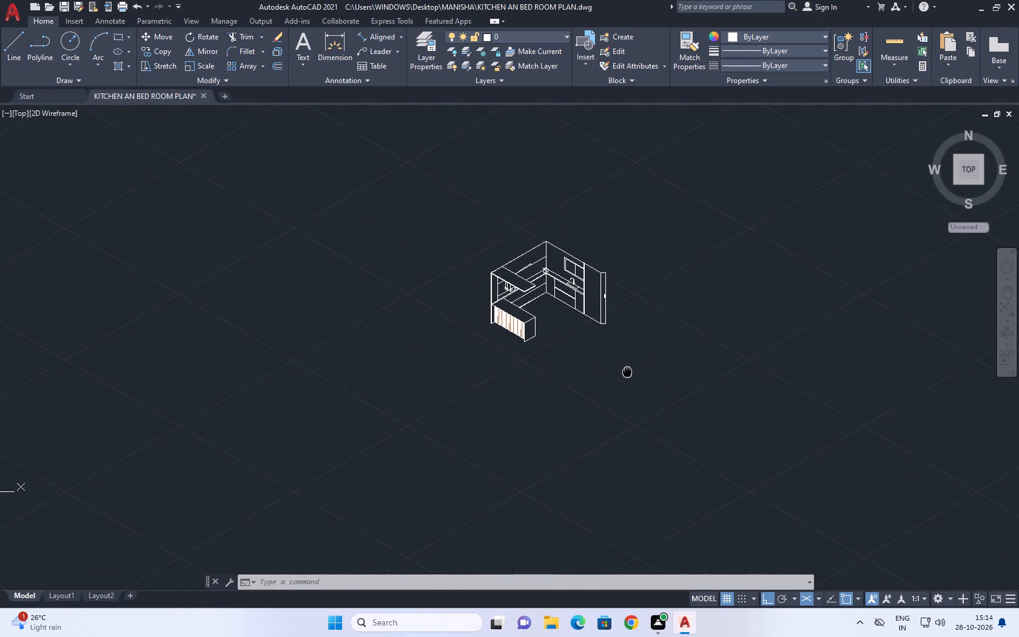
middle_click_drag(627, 371, 629, 371)
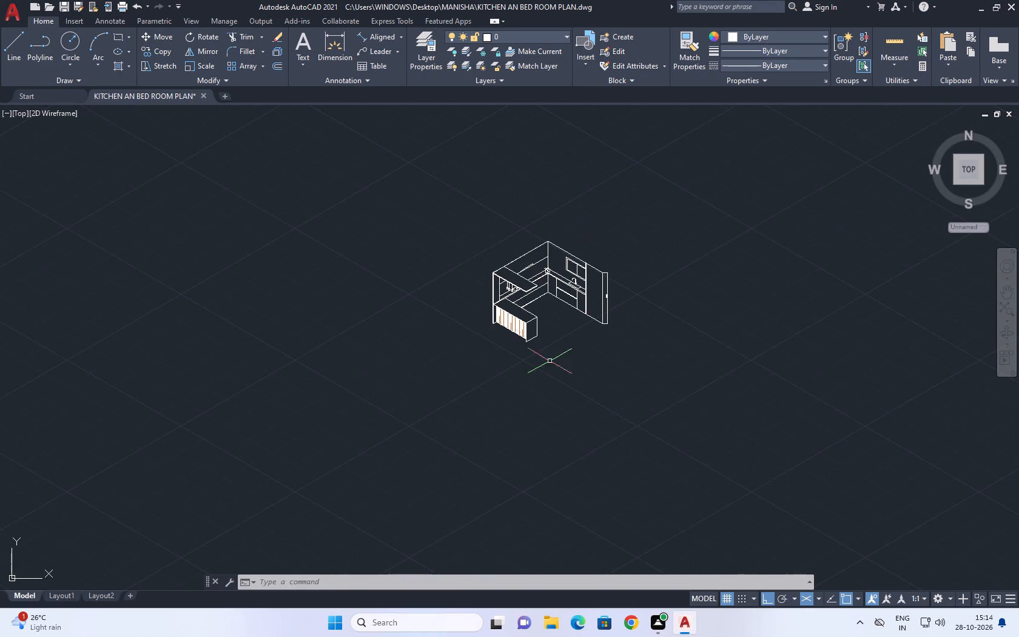
scroll(524, 328, "up", 3)
middle_click_drag(543, 178, 428, 212)
middle_click_drag(460, 252, 461, 252)
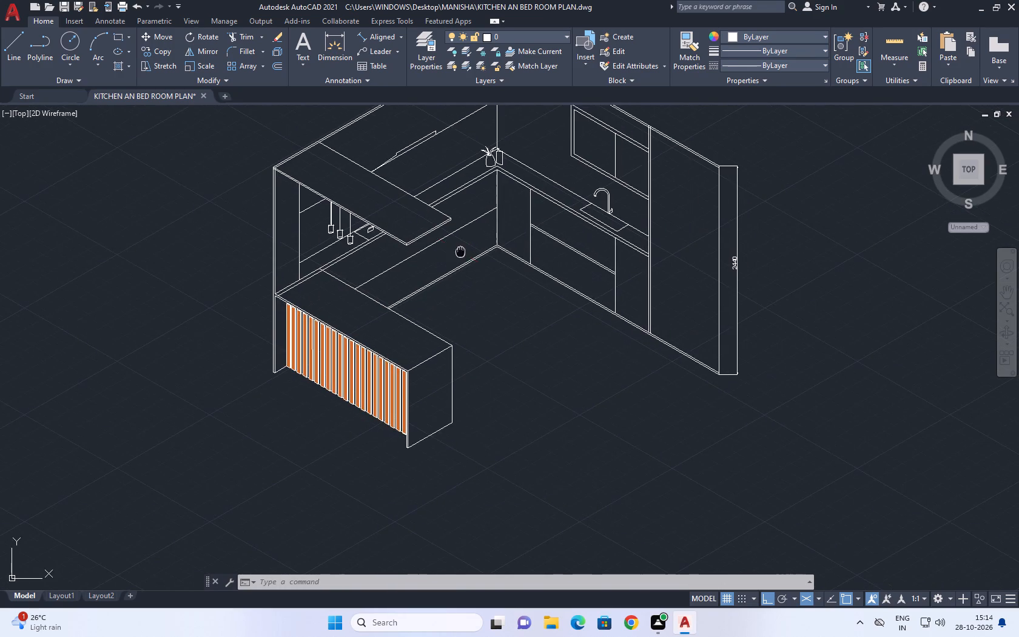
middle_click_drag(461, 252, 483, 289)
scroll(616, 268, "down", 1)
scroll(630, 232, "up", 1)
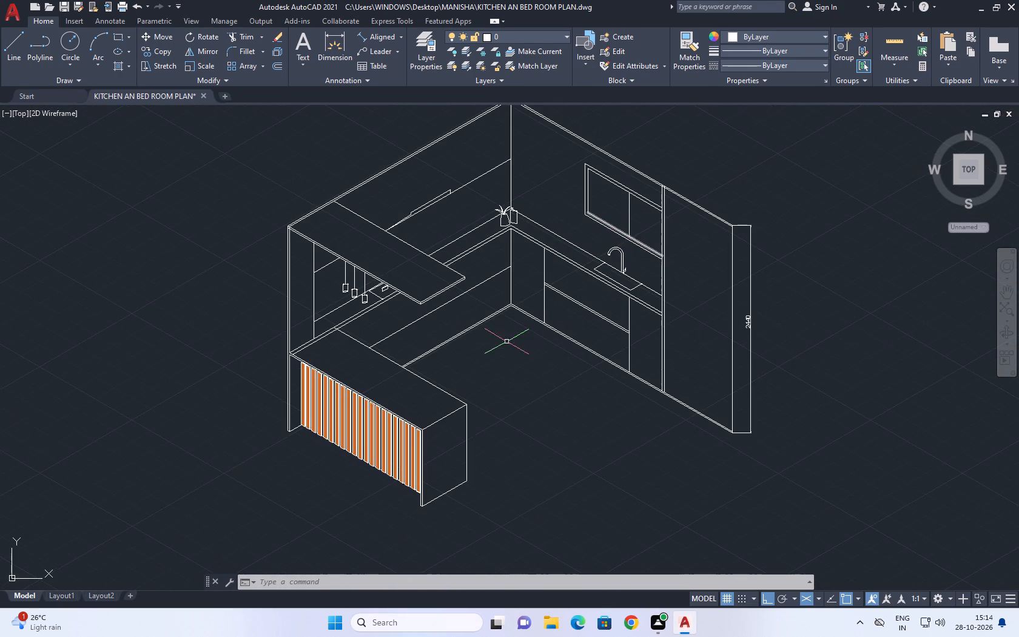
middle_click_drag(439, 349, 468, 345)
middle_click(468, 345)
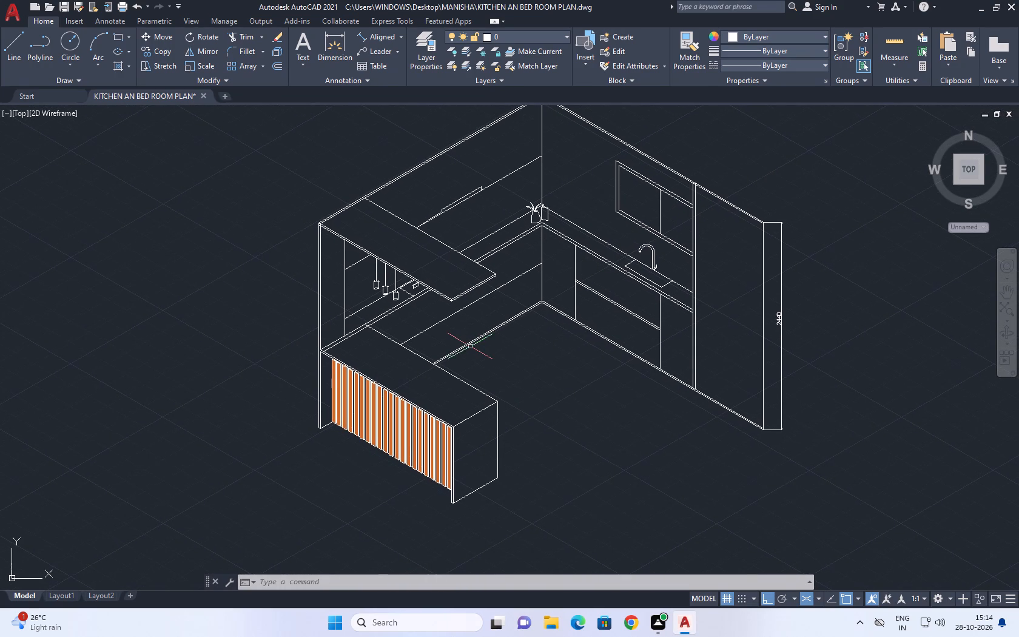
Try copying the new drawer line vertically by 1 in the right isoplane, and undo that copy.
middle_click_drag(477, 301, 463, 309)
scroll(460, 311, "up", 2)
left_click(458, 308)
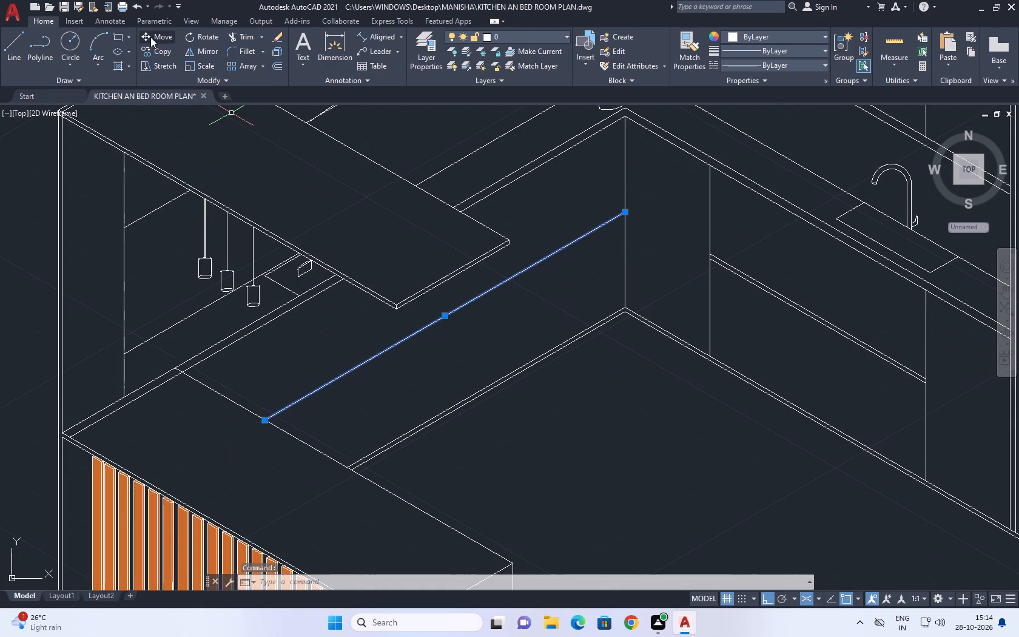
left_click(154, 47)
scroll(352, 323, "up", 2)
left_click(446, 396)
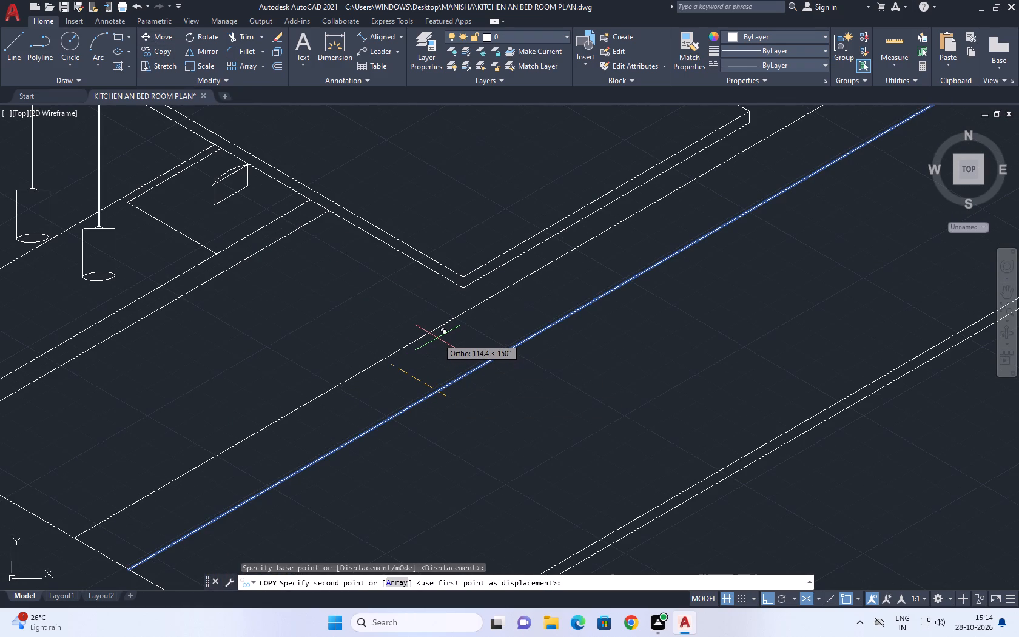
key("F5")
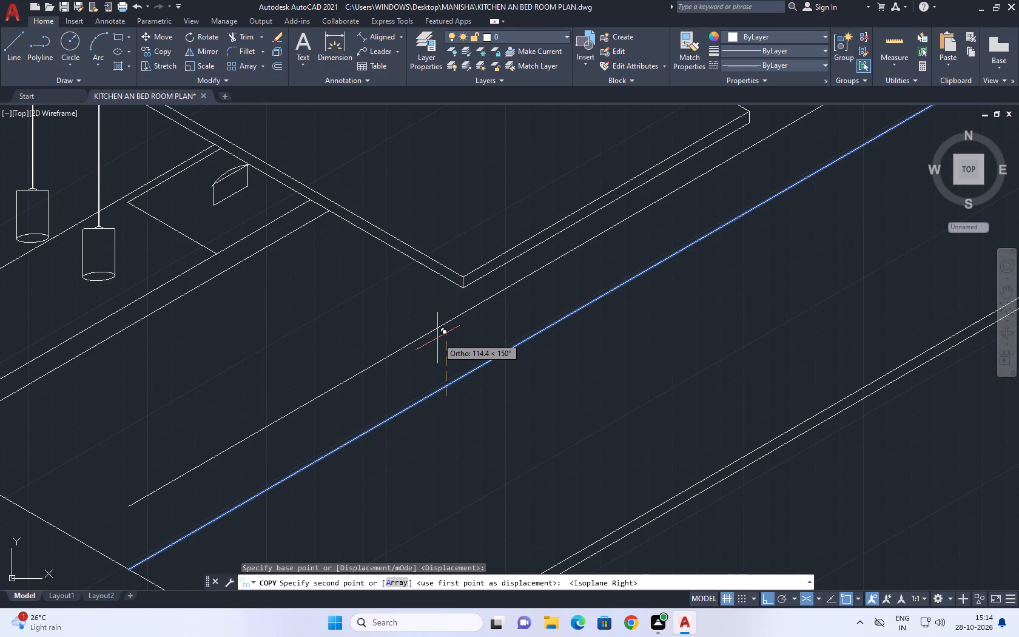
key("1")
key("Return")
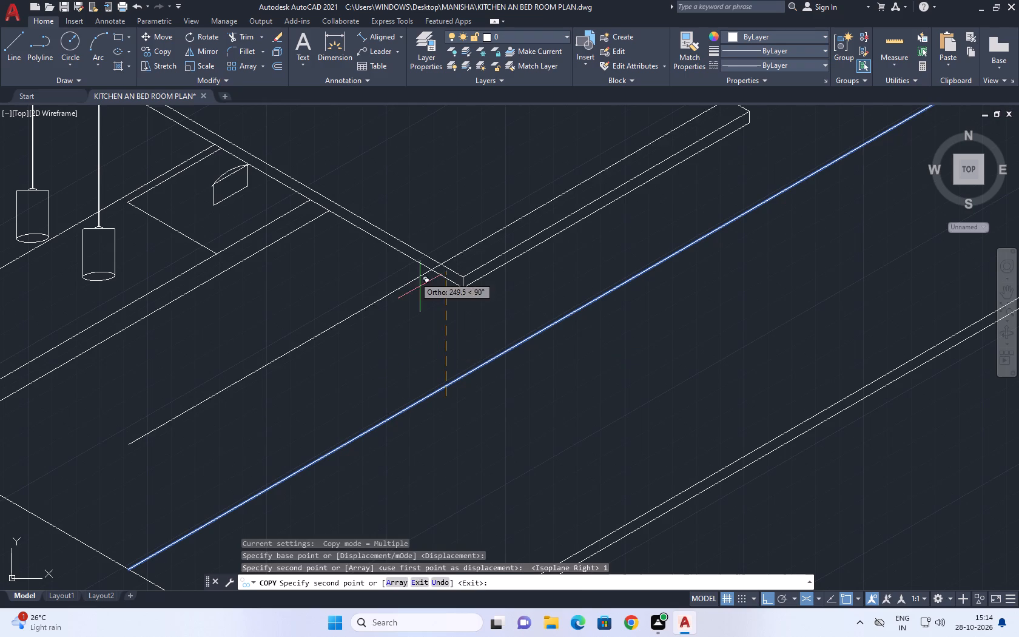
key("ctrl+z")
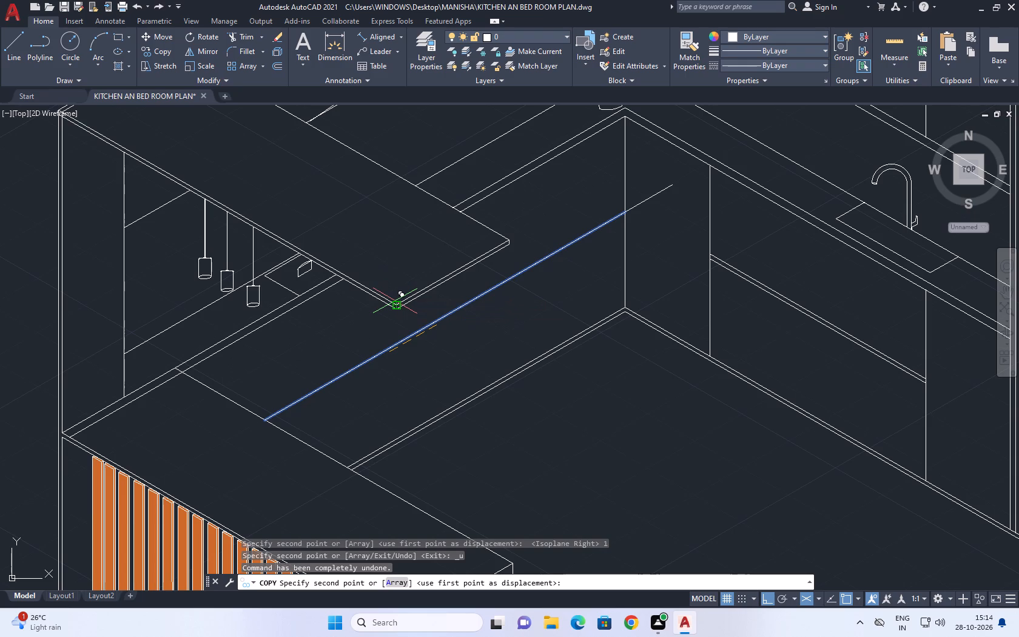
Copy the selected drawer line vertically in the right isoplane, once 5 upward and once 5 downward.
key("F5")
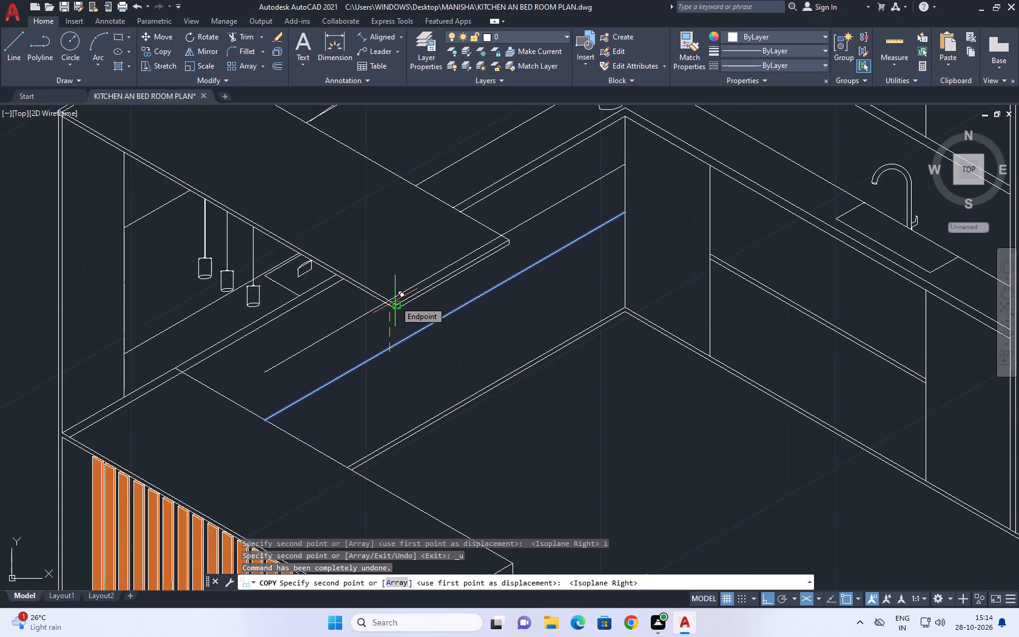
key("5")
key("Return")
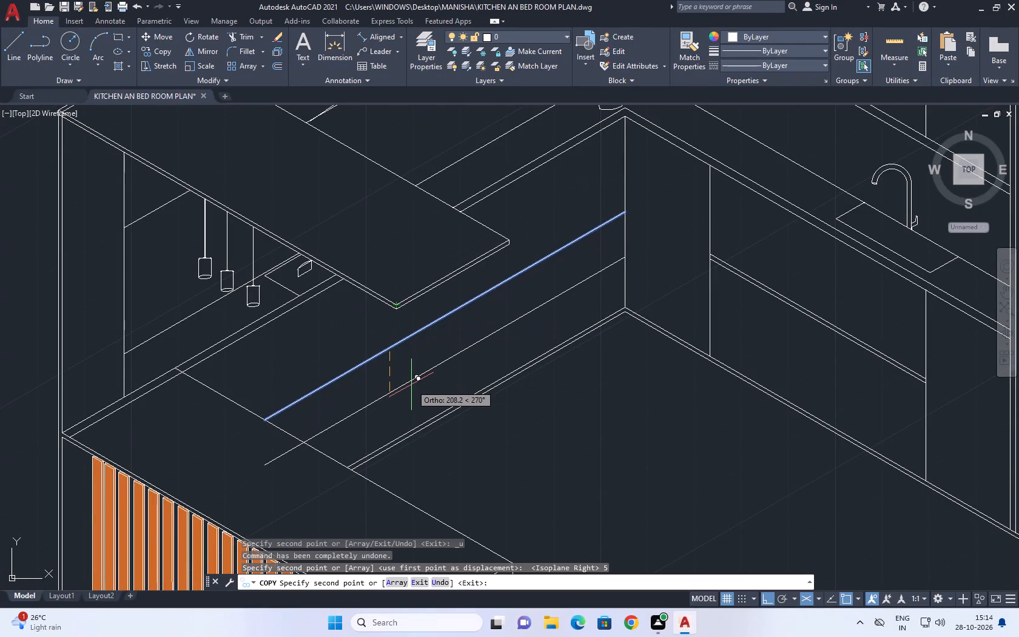
key("5")
key("Return")
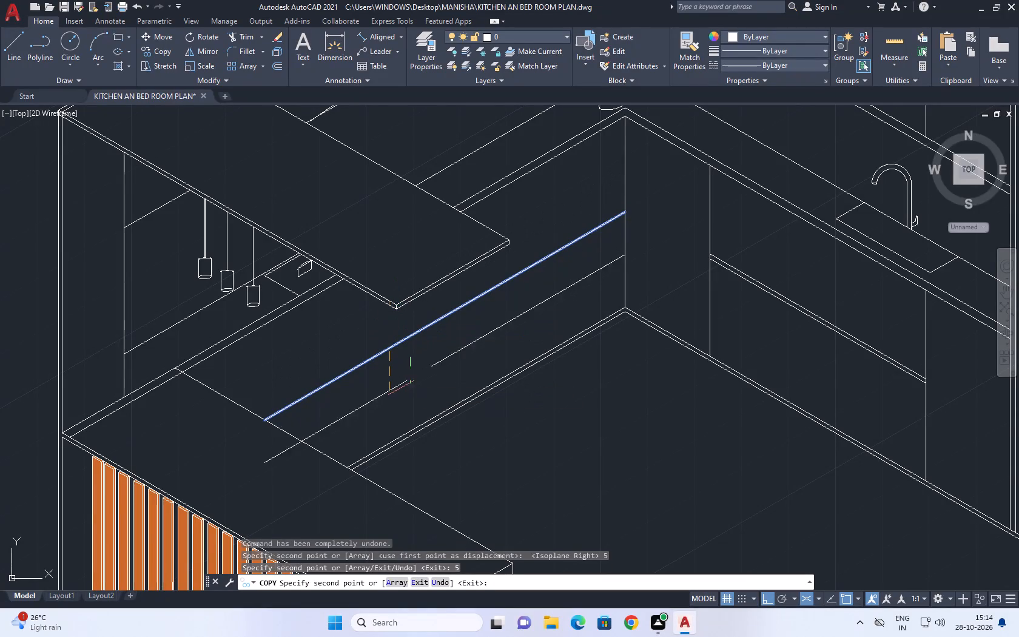
right_click(491, 256)
left_click(516, 274)
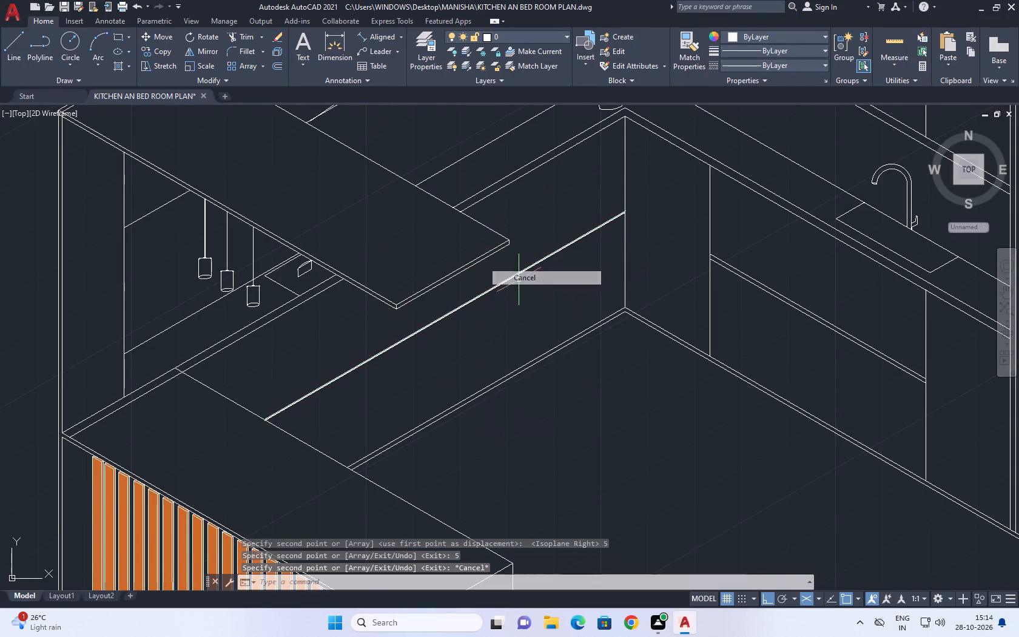
Erase the original middle line between the two copied drawer lines.
scroll(627, 223, "up", 6)
scroll(546, 164, "up", 1)
left_click(567, 187)
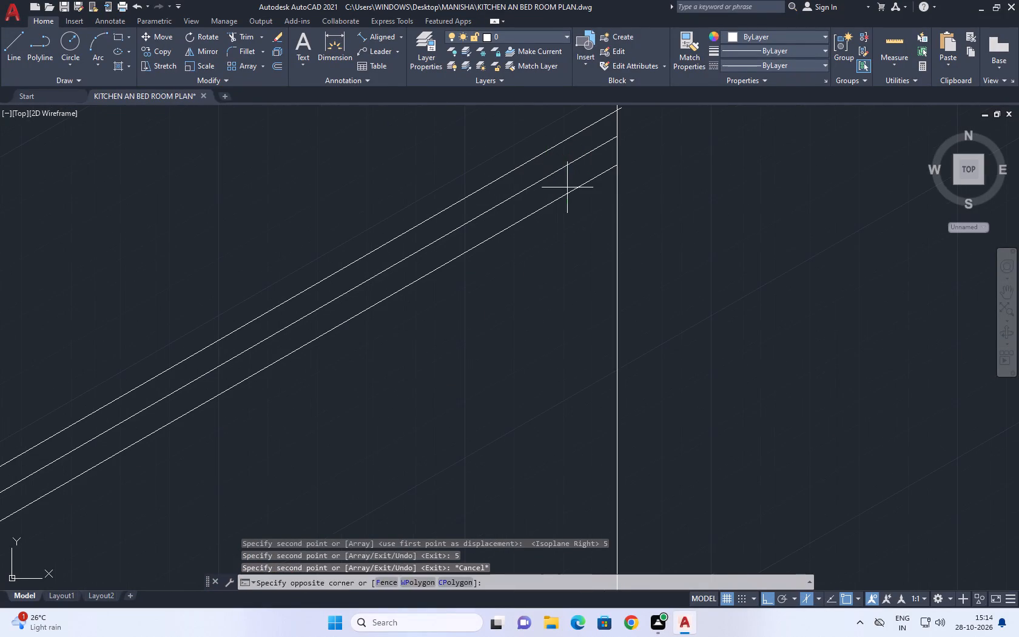
left_click(551, 163)
right_click(553, 179)
left_click(596, 264)
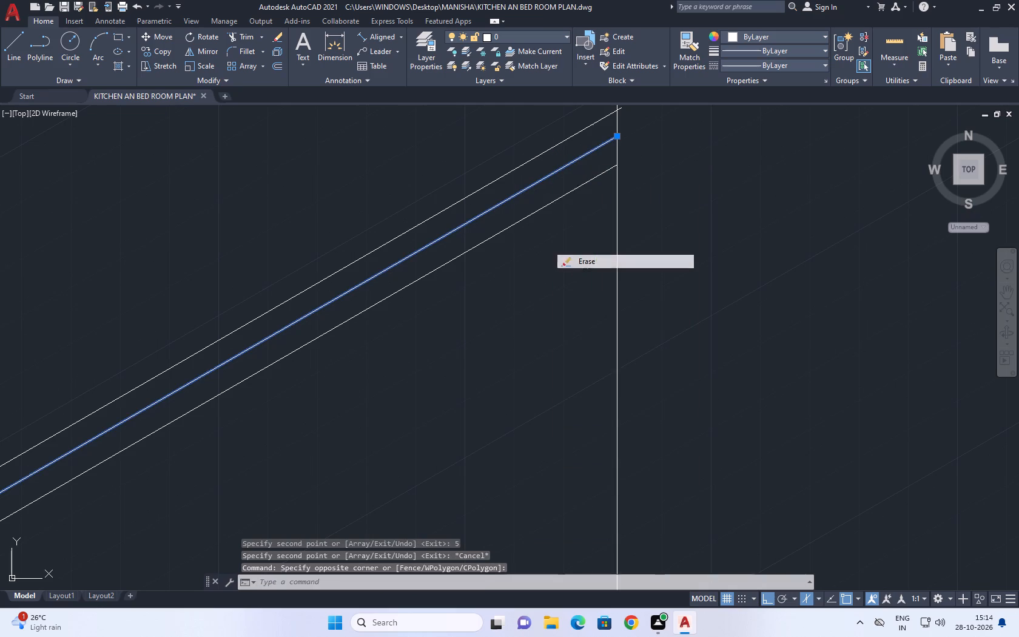
Trim the end of the upper drawer line that projects beyond the cabinets' inner corner edge.
middle_click_drag(614, 190, 595, 453)
left_click(239, 34)
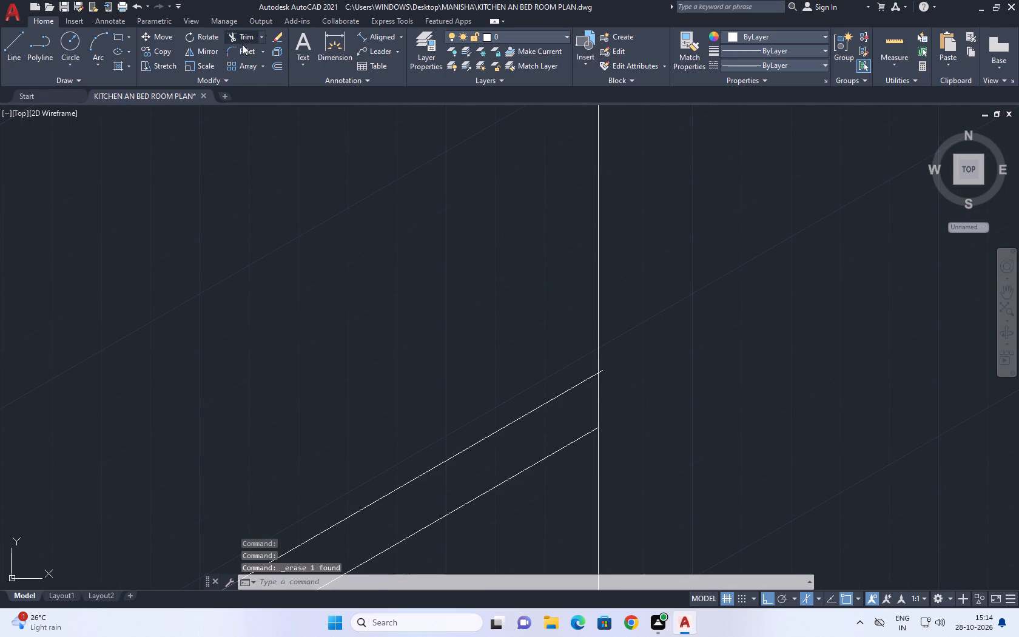
scroll(596, 356, "up", 4)
left_click(620, 470)
left_click(613, 433)
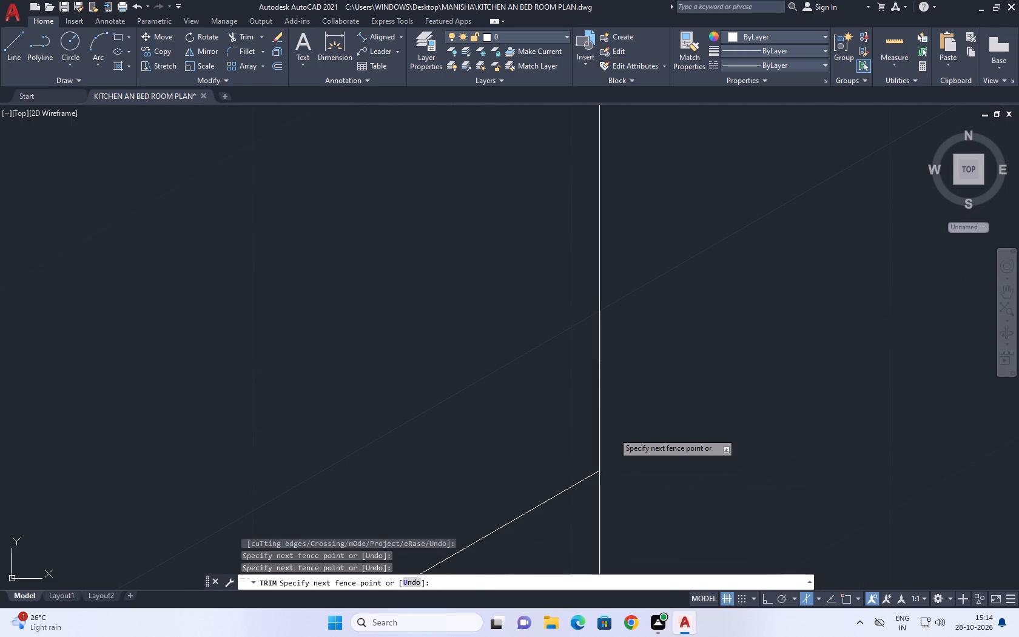
right_click(648, 402)
left_click(688, 420)
Extend the upper drawer line to the edge of the slatted counter's top.
scroll(691, 379, "down", 19)
scroll(651, 386, "up", 2)
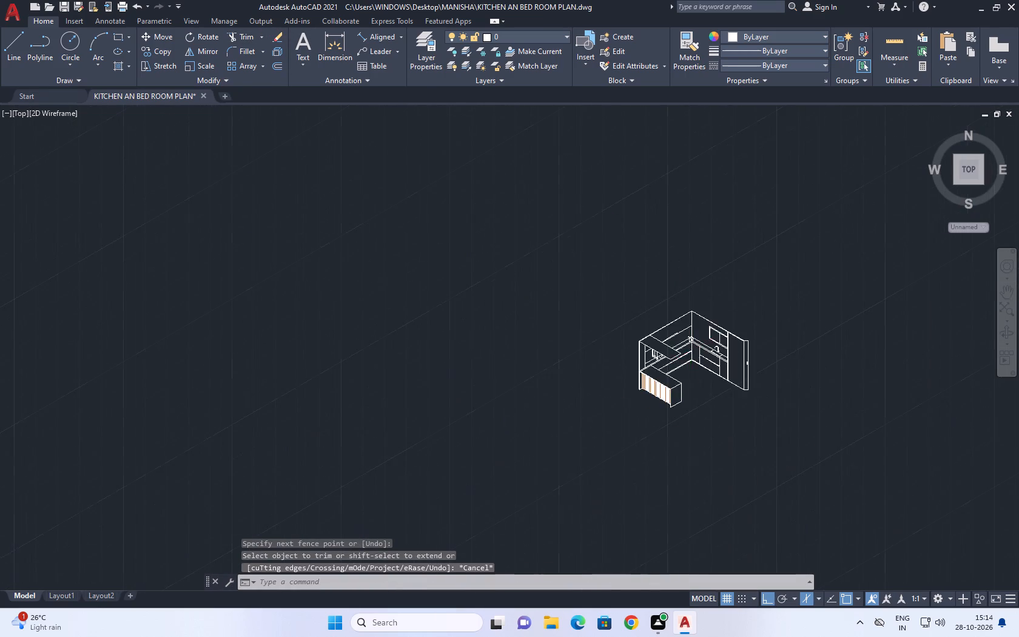
scroll(651, 386, "up", 5)
middle_click_drag(725, 267, 551, 516)
scroll(505, 457, "up", 3)
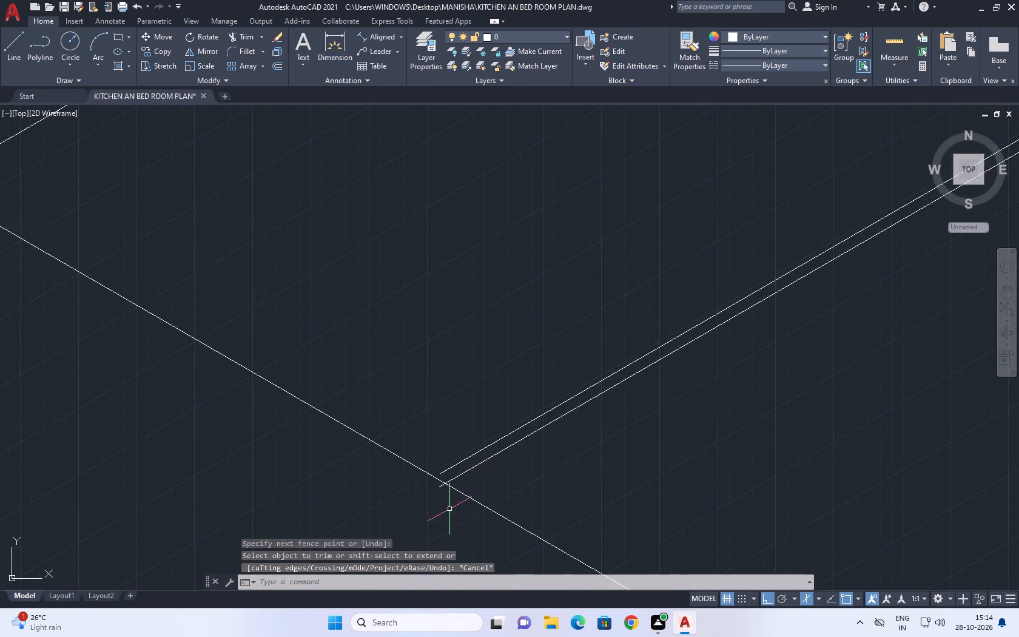
middle_click_drag(448, 509, 446, 436)
scroll(442, 409, "up", 3)
middle_click_drag(412, 310, 413, 351)
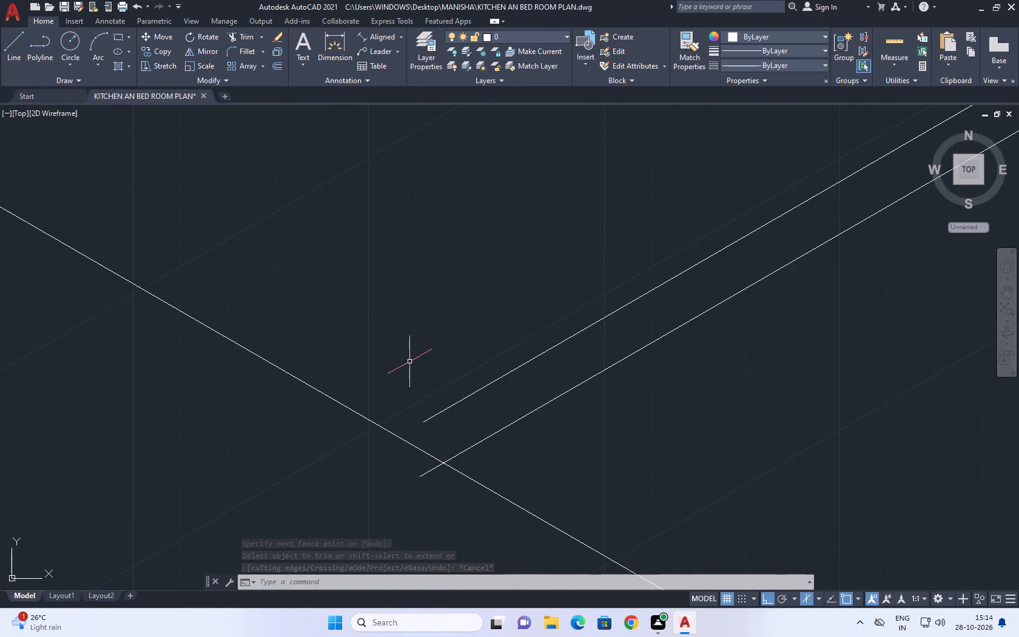
key("e")
key("x")
key("space")
left_click(452, 428)
left_click(428, 386)
key("Escape")
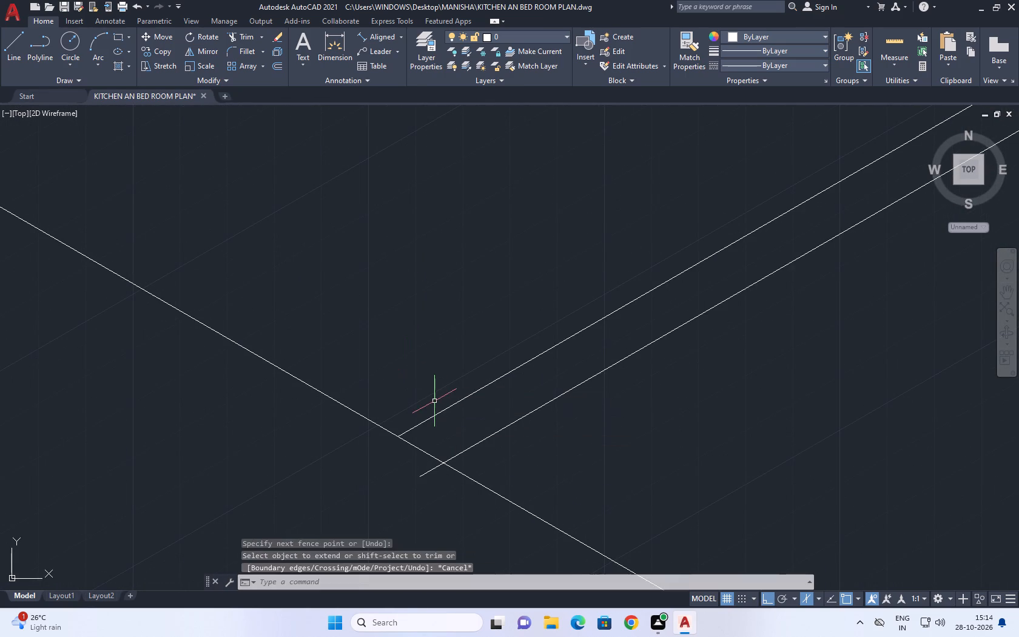
Trim the end of the lower drawer line that projects past the edge of the slatted counter's top.
key("t")
key("r")
key("space")
scroll(426, 480, "up", 2)
left_click_drag(474, 476, 465, 467)
left_click_drag(418, 445, 409, 442)
scroll(439, 445, "down", 10)
key("Escape")
Examine the whole isometric kitchen view, including both cabinet walls and the slatted counter.
scroll(609, 451, "down", 4)
middle_click_drag(795, 472, 737, 472)
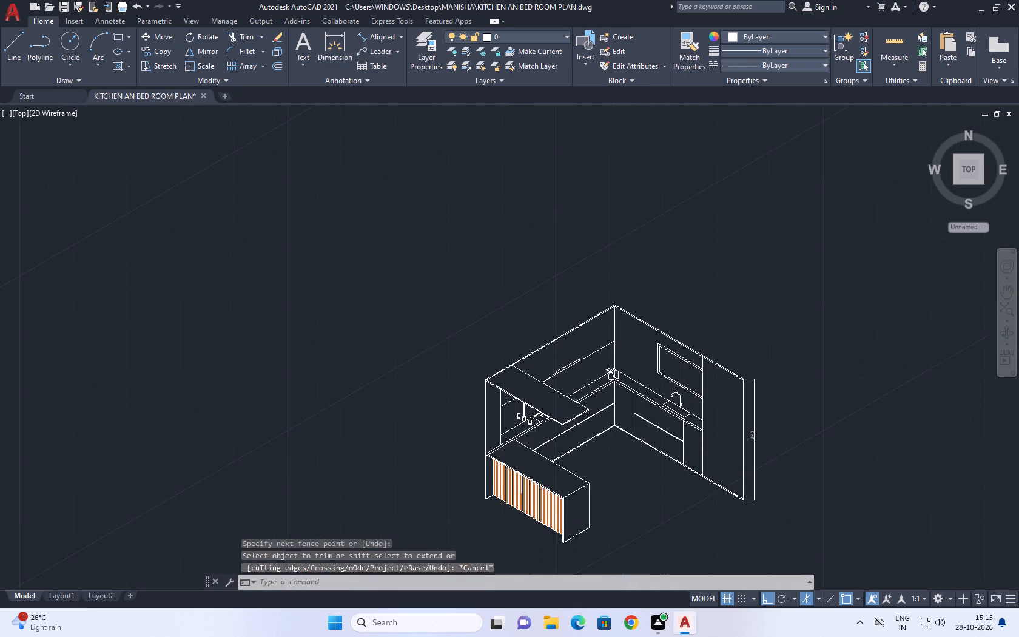
middle_click_drag(737, 472, 652, 487)
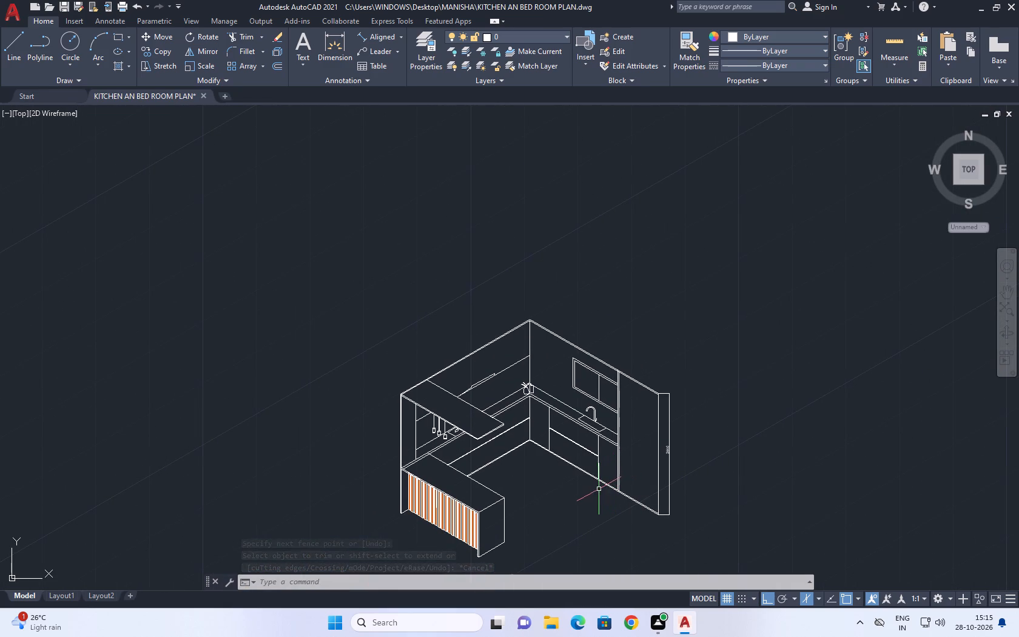
middle_click_drag(486, 490, 486, 463)
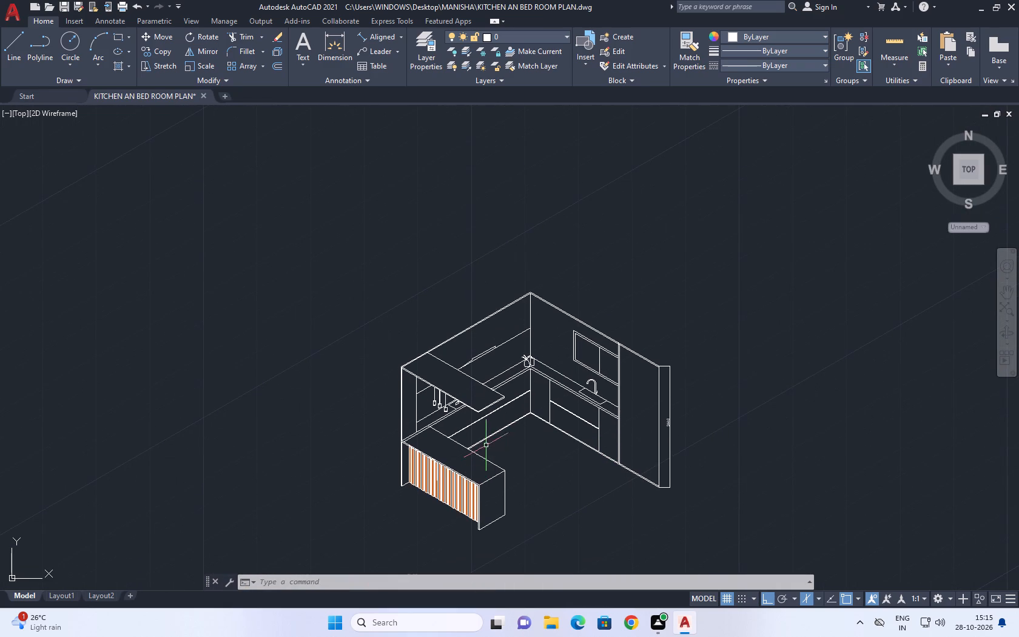
scroll(476, 420, "up", 1)
middle_click_drag(533, 490, 533, 499)
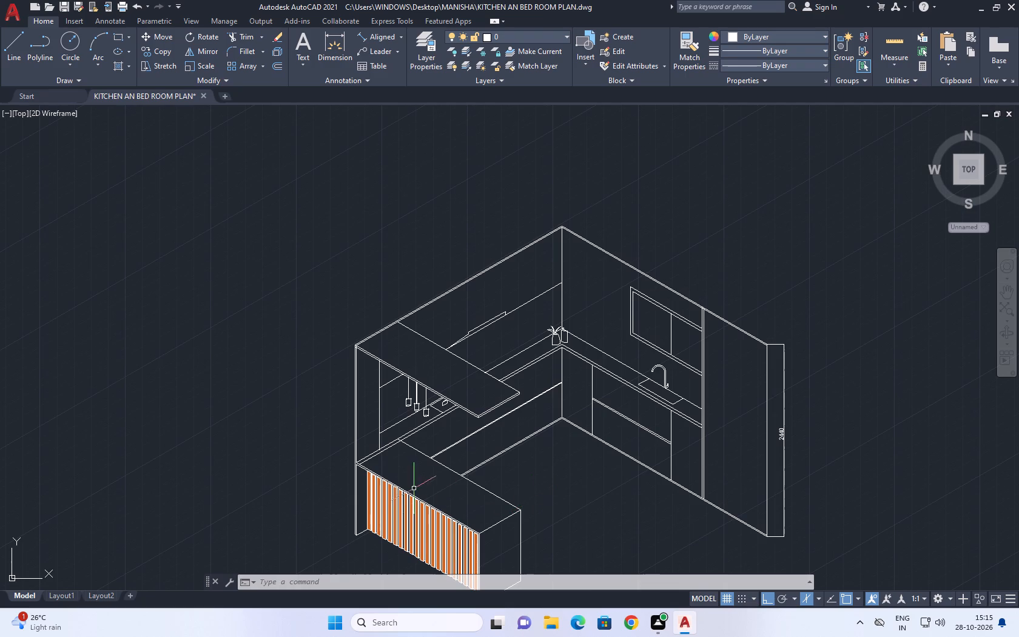
middle_click_drag(523, 474, 429, 450)
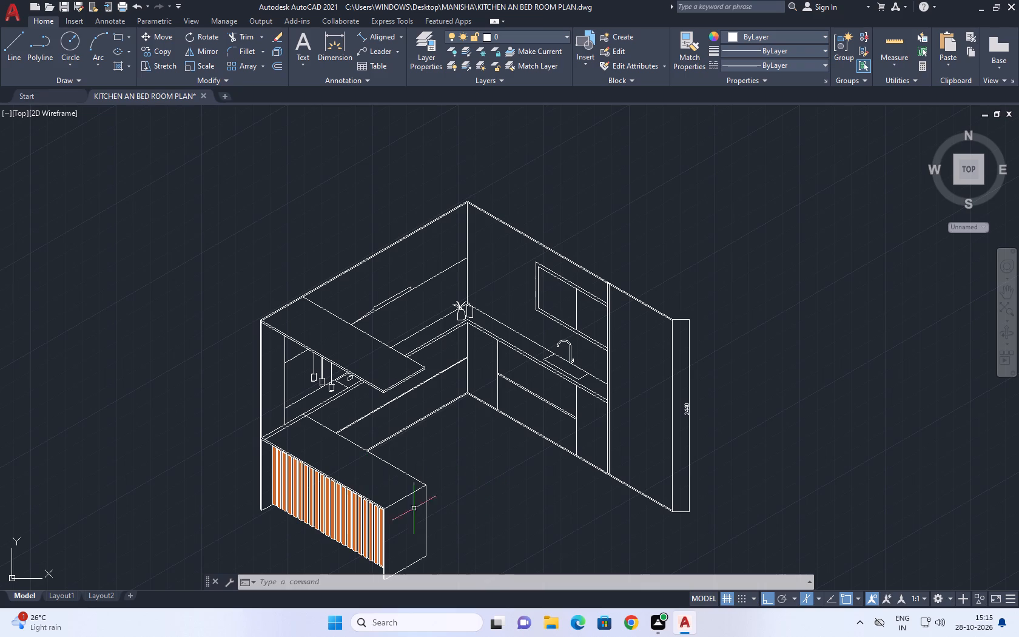
middle_click_drag(312, 503, 465, 392)
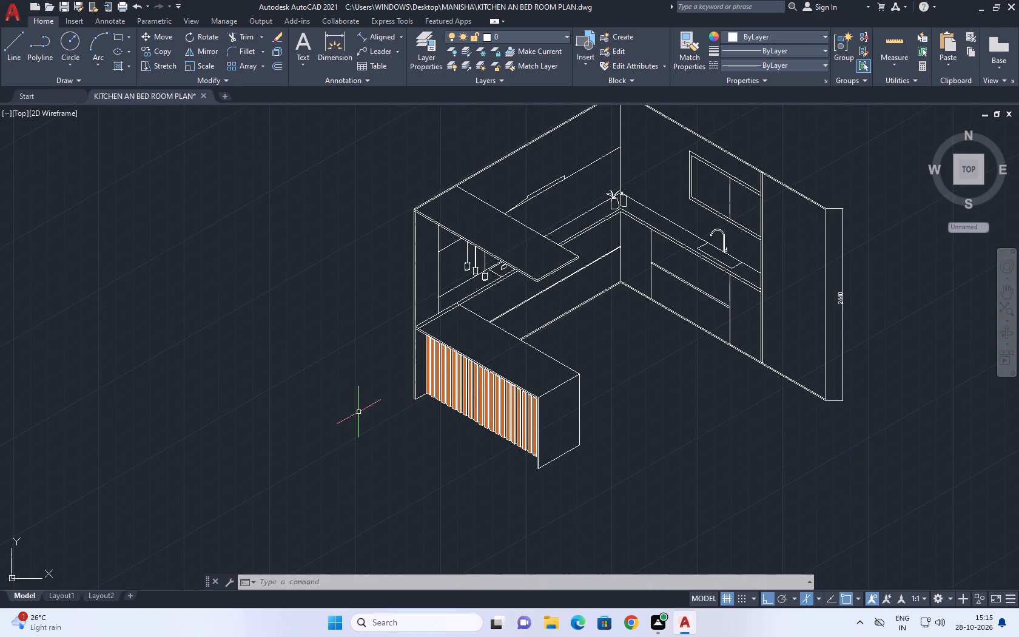
middle_click_drag(369, 428, 464, 469)
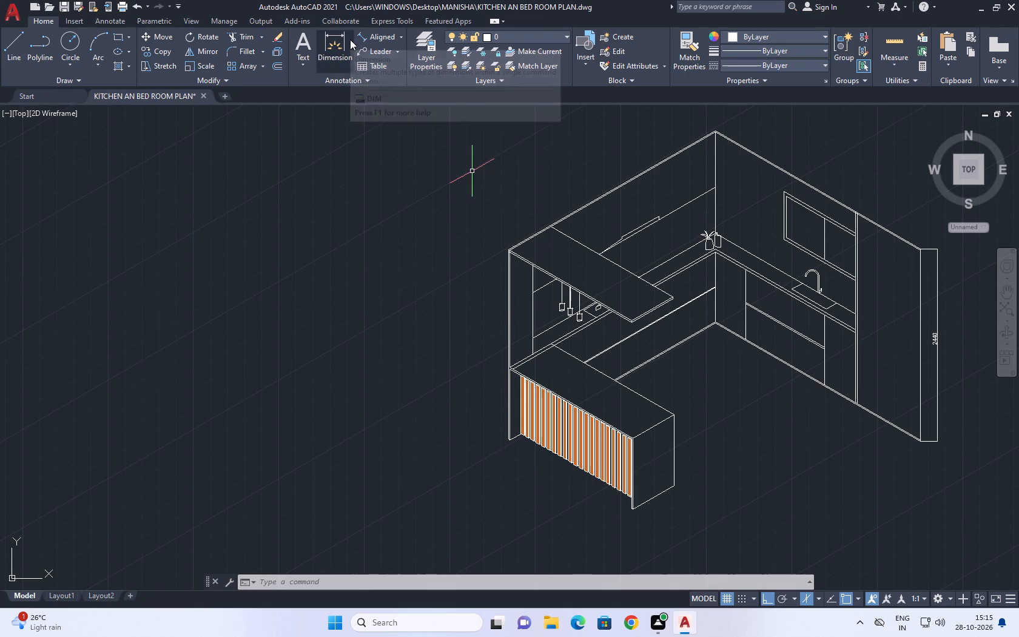
middle_click_drag(554, 378, 552, 378)
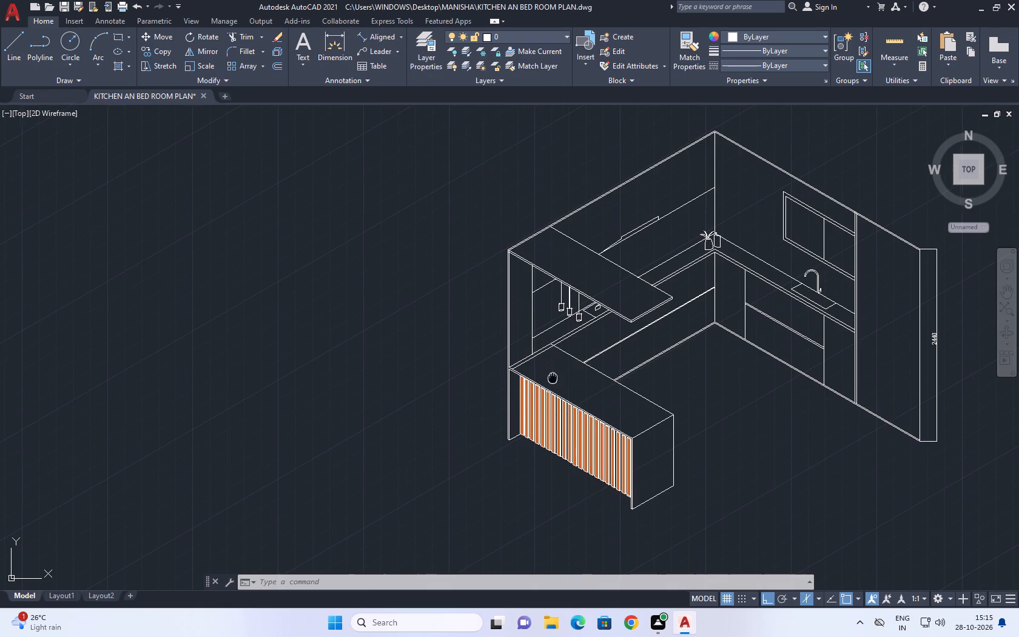
middle_click_drag(552, 378, 582, 280)
scroll(583, 277, "up", 1)
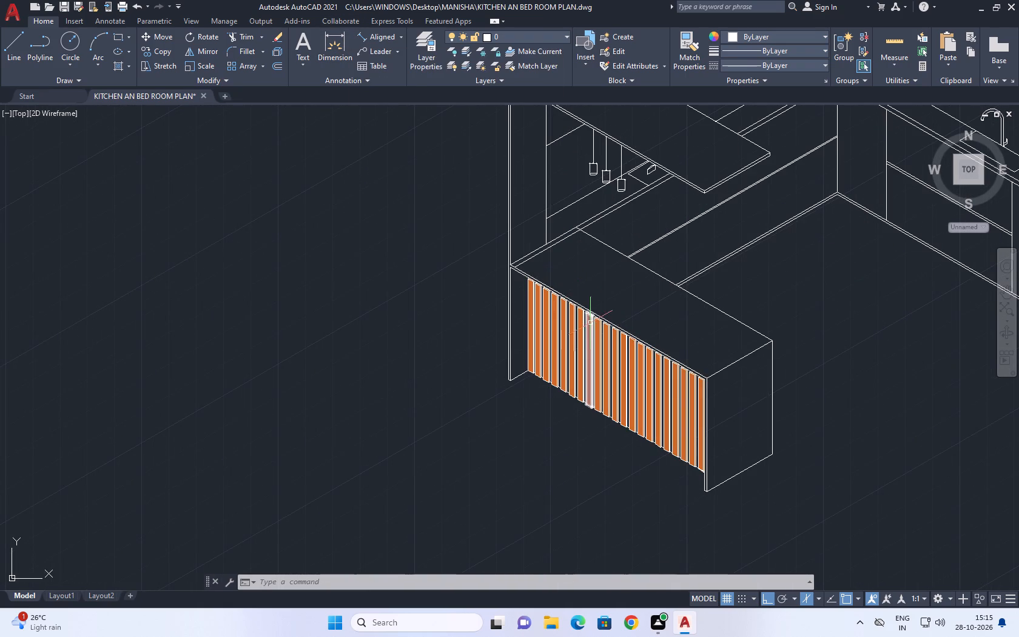
middle_click_drag(587, 334, 401, 371)
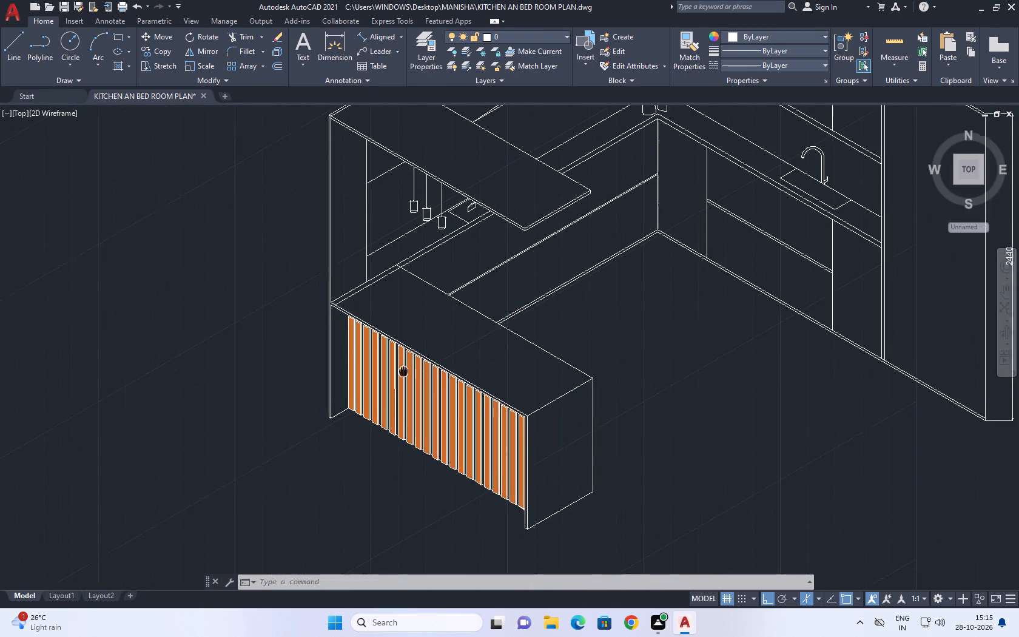
middle_click_drag(401, 371, 392, 372)
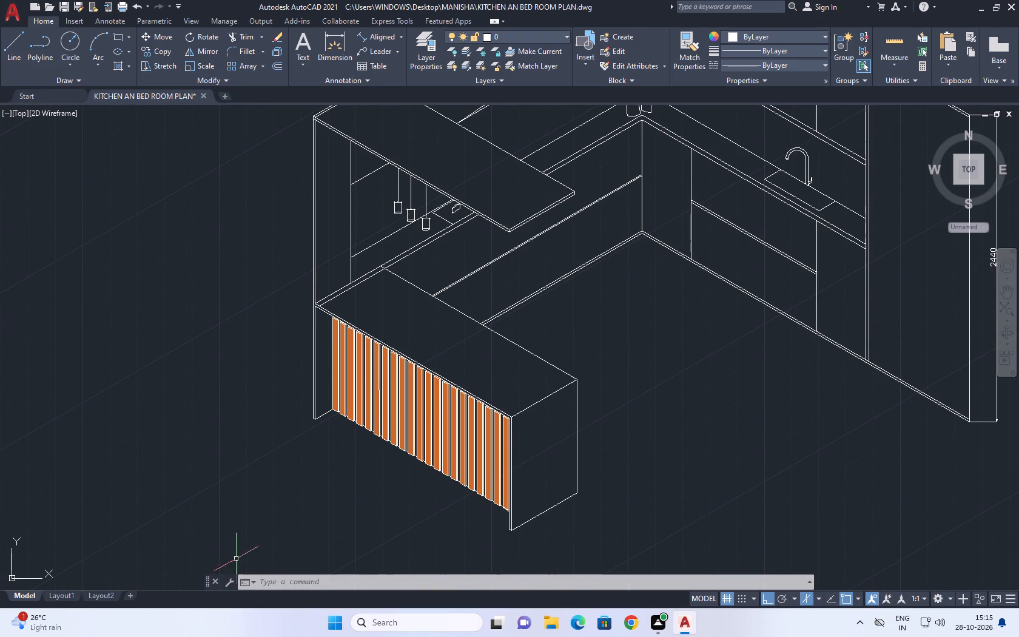
Trim the overlapping line pieces where the tall unit's double vertical edge meets the double top edge of the wall.
scroll(418, 474, "down", 2)
scroll(612, 350, "up", 2)
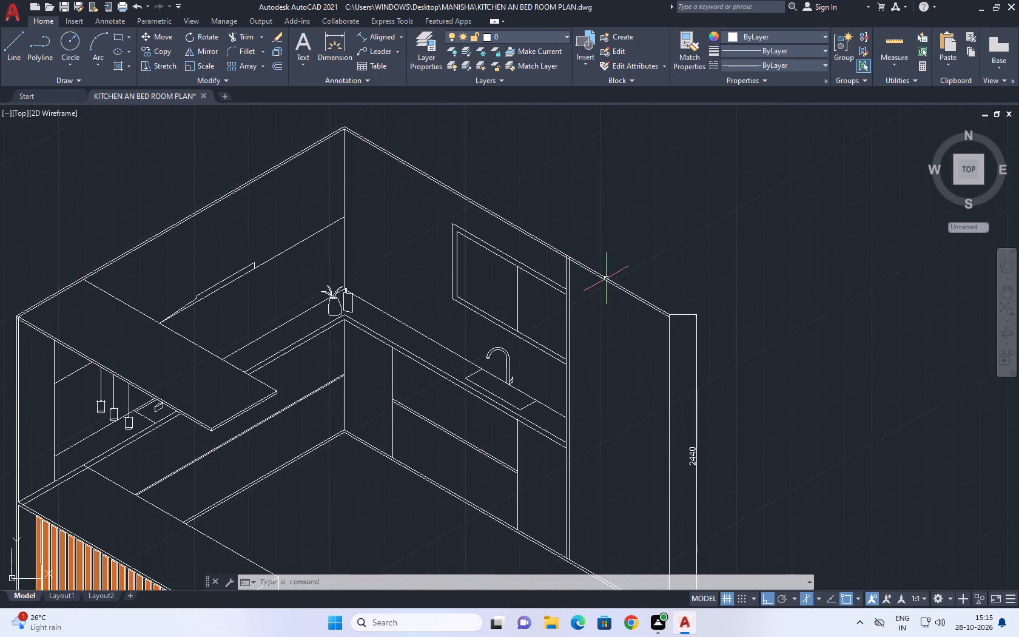
scroll(609, 277, "up", 1)
left_click(247, 36)
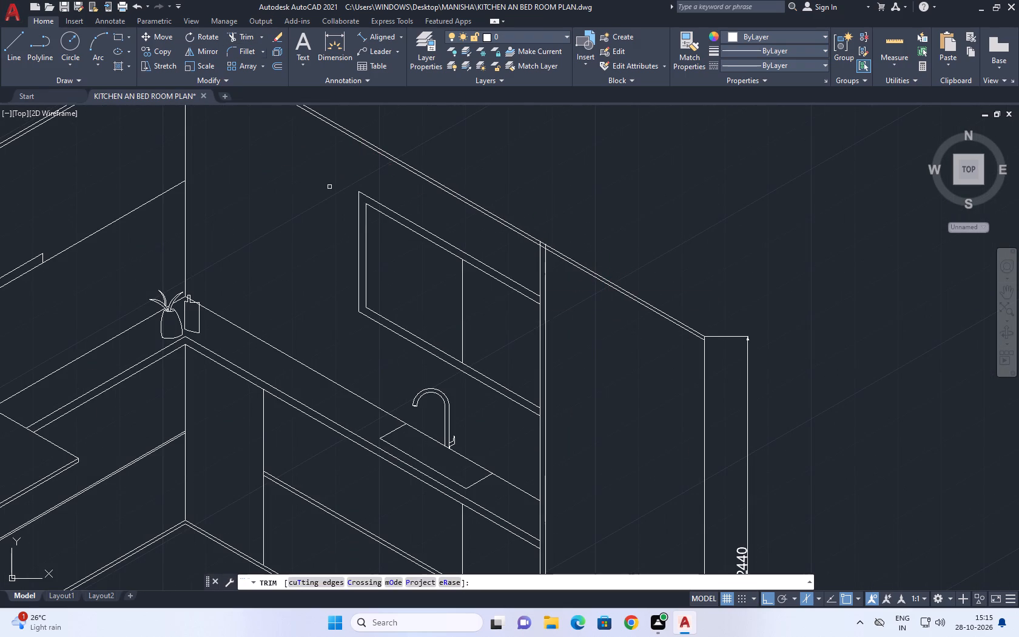
scroll(546, 250, "up", 5)
left_click(542, 236)
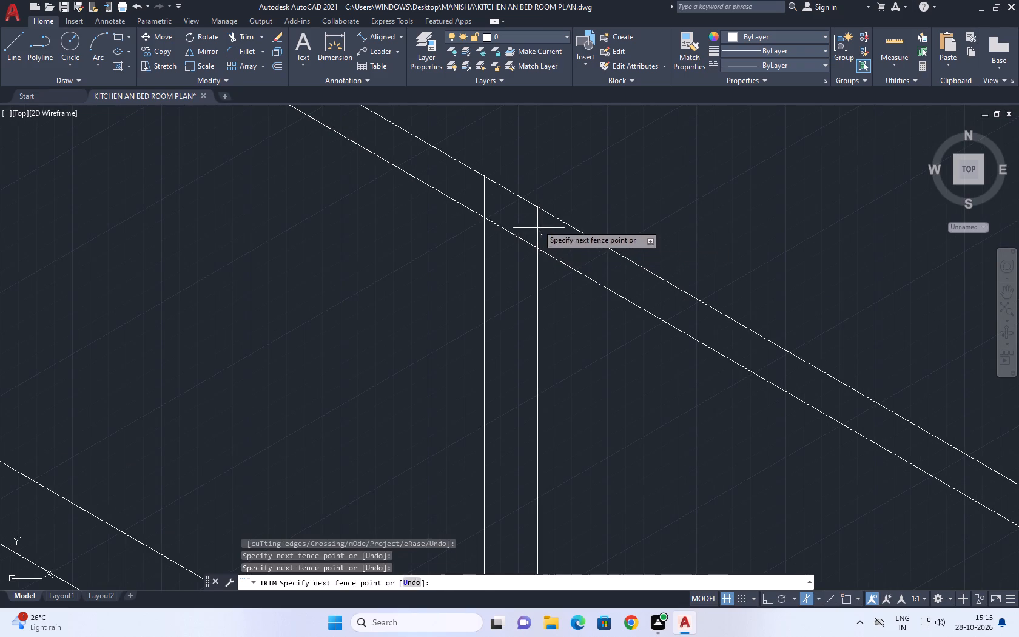
left_click(537, 223)
left_click(530, 232)
left_click(517, 243)
left_click(505, 198)
left_click(465, 185)
right_click_drag(553, 170, 548, 169)
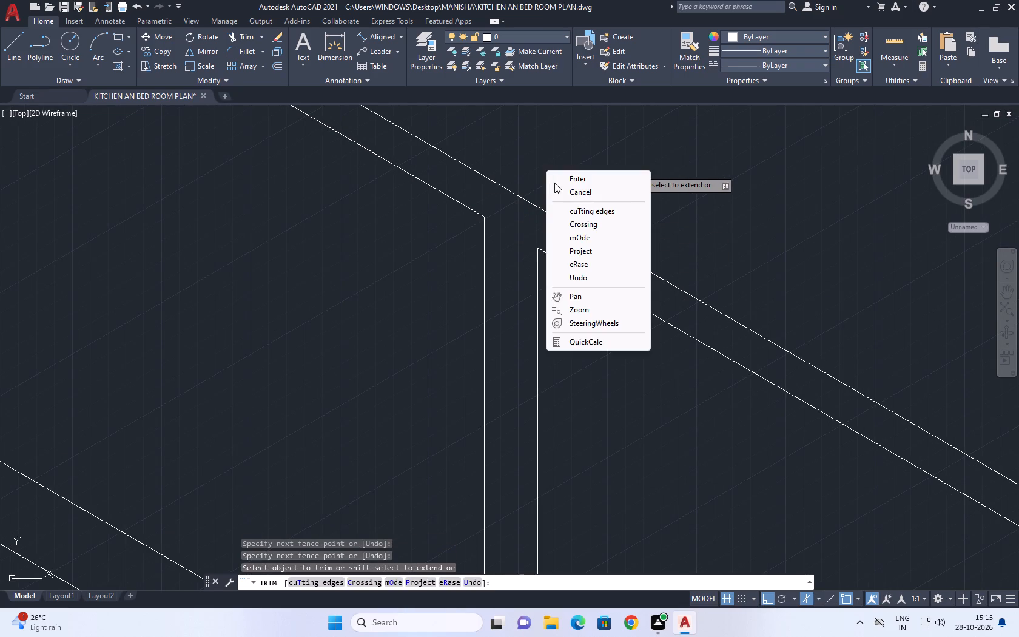
left_click(567, 192)
Copy the tall unit's inner top line vertically downward to about the window's mid-height.
scroll(599, 222, "down", 4)
middle_click_drag(627, 295, 511, 228)
scroll(508, 226, "down", 1)
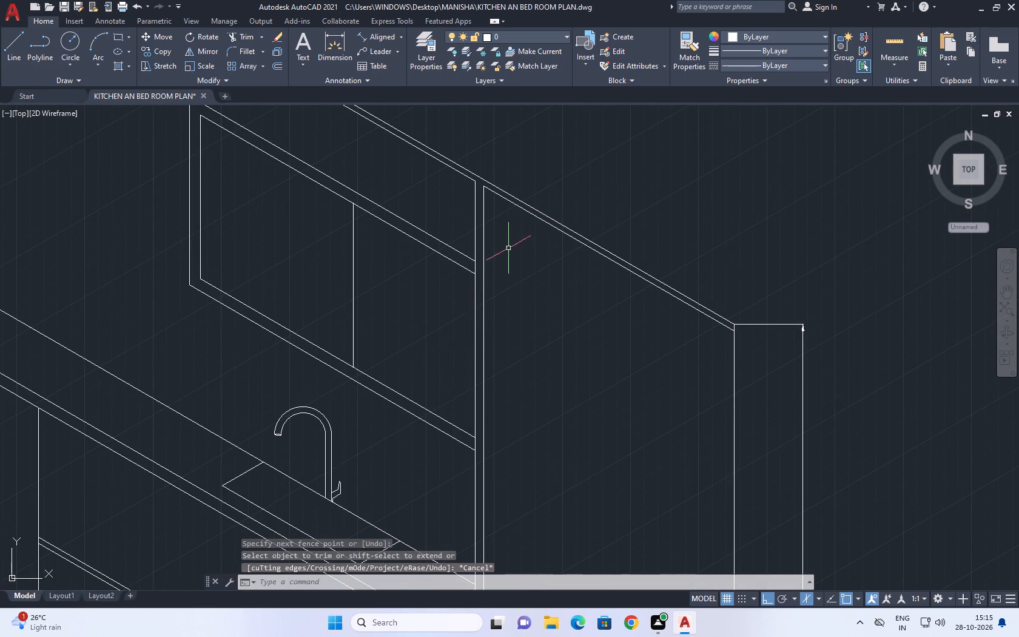
left_click(565, 231)
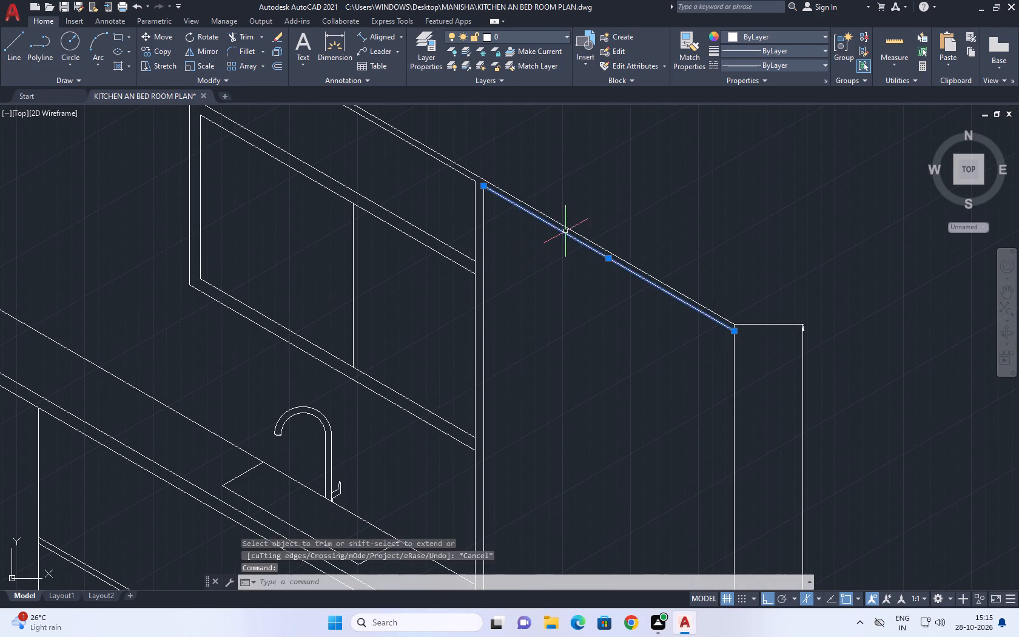
middle_click_drag(539, 248, 545, 294)
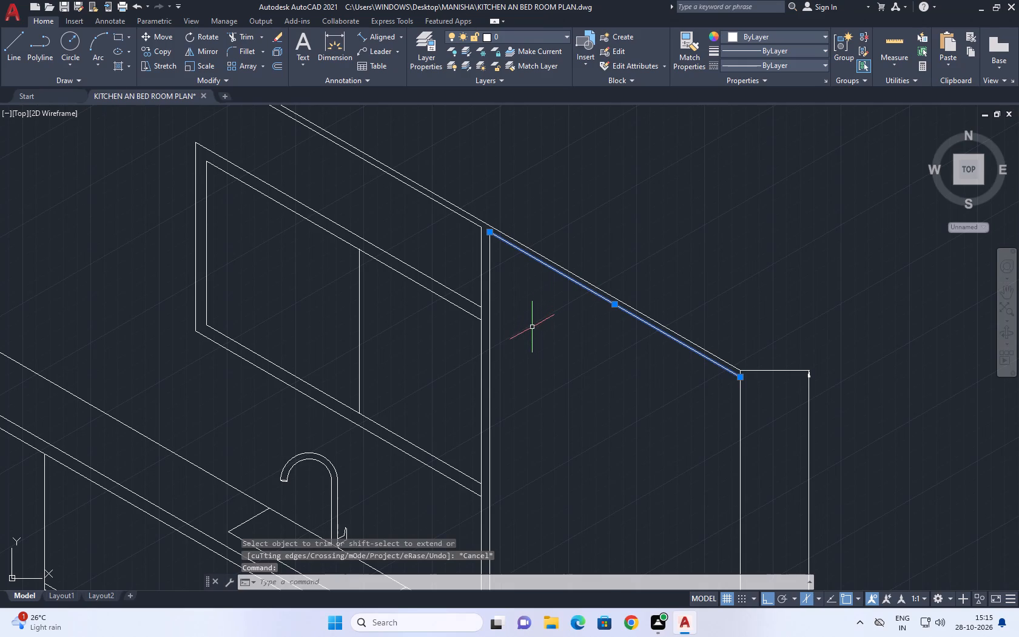
key("c")
key("o")
key("space")
left_click(556, 295)
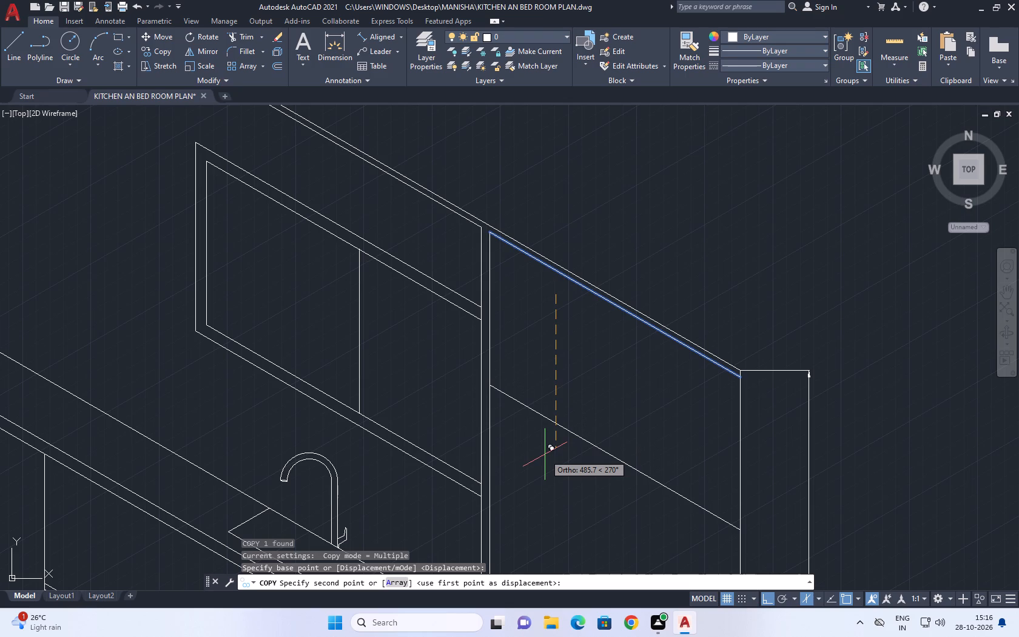
middle_click_drag(540, 471, 534, 411)
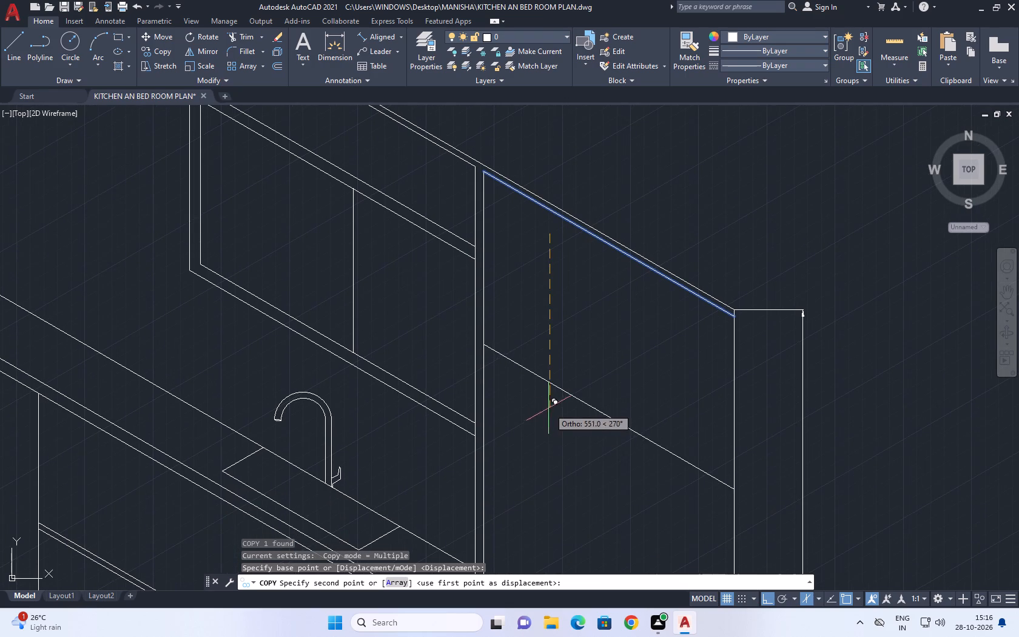
left_click(543, 399)
right_click(559, 437)
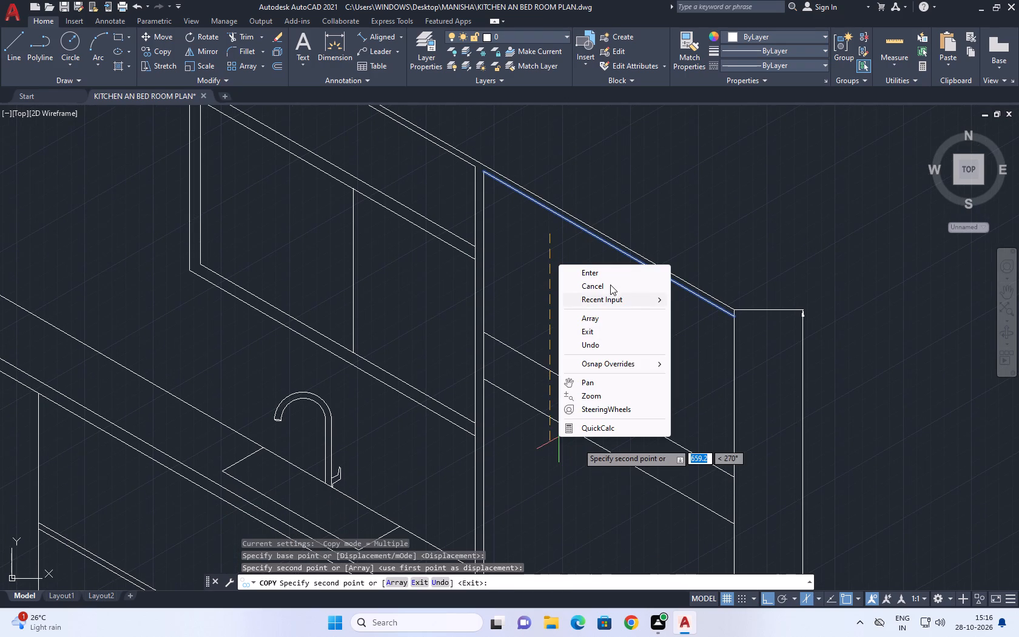
left_click(610, 285)
Copy the new dividing line on the tall unit's front 10 vertically downward to form a double line.
left_click(594, 398)
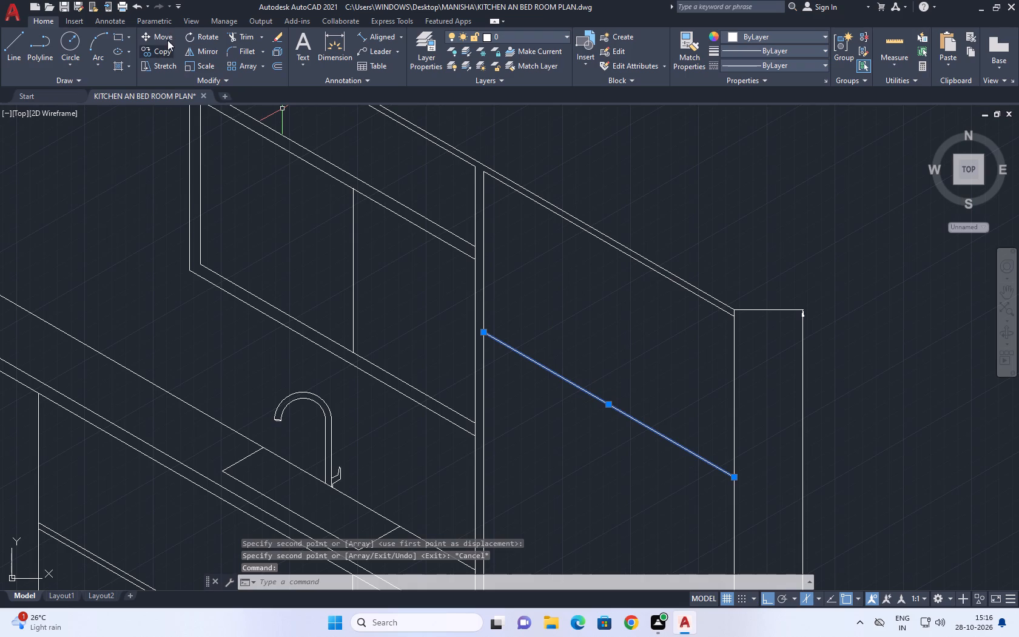
left_click(159, 53)
left_click(574, 323)
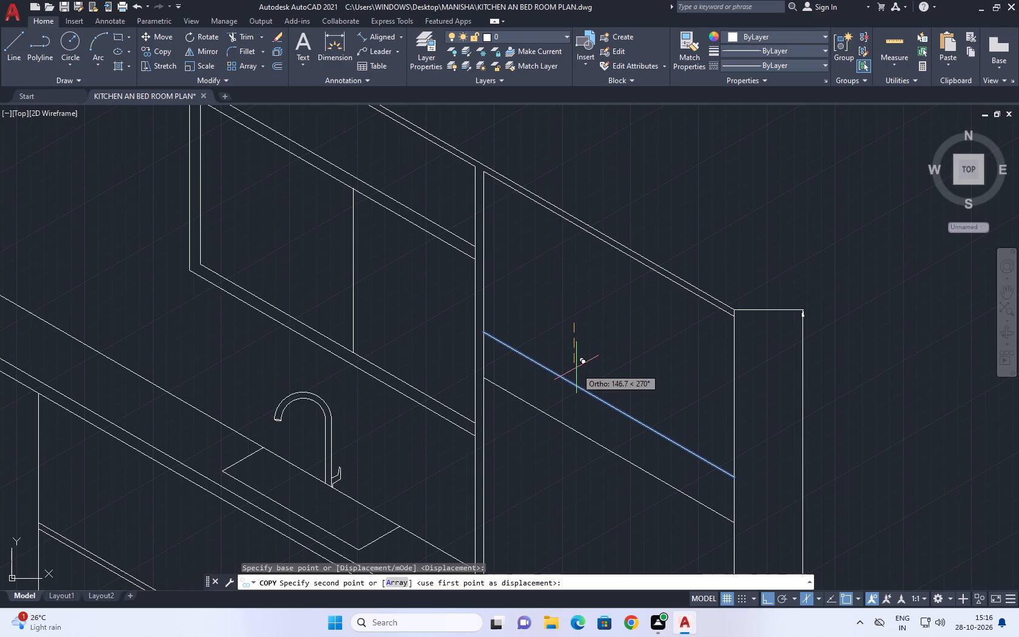
type("10")
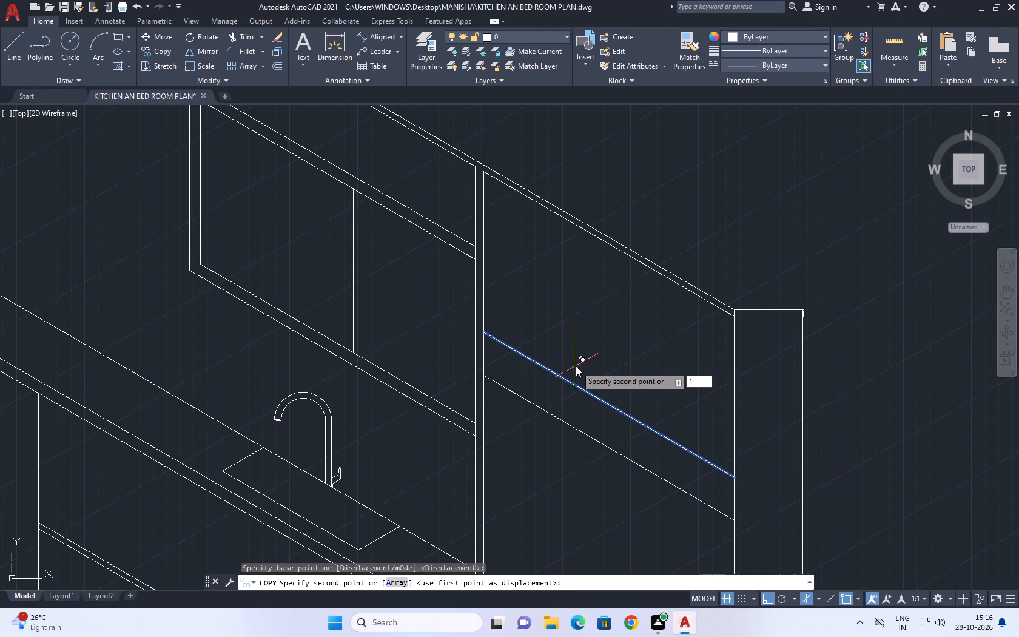
key("Return")
right_click(563, 356)
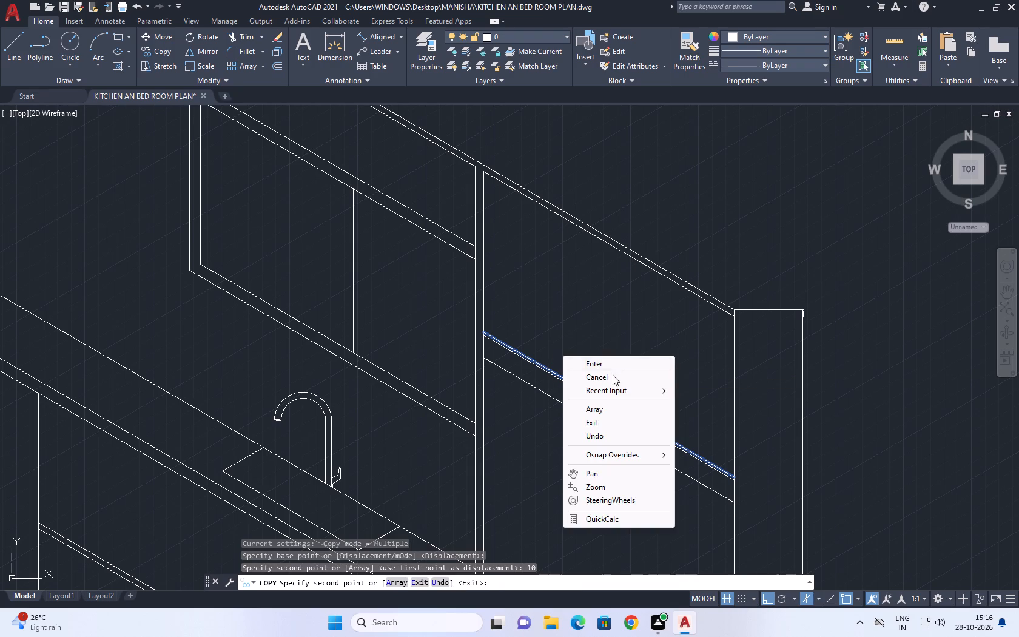
left_click(612, 377)
Examine the tall unit's front with its double dividing line and its base in relation to the kitchen.
middle_click_drag(503, 351, 511, 359)
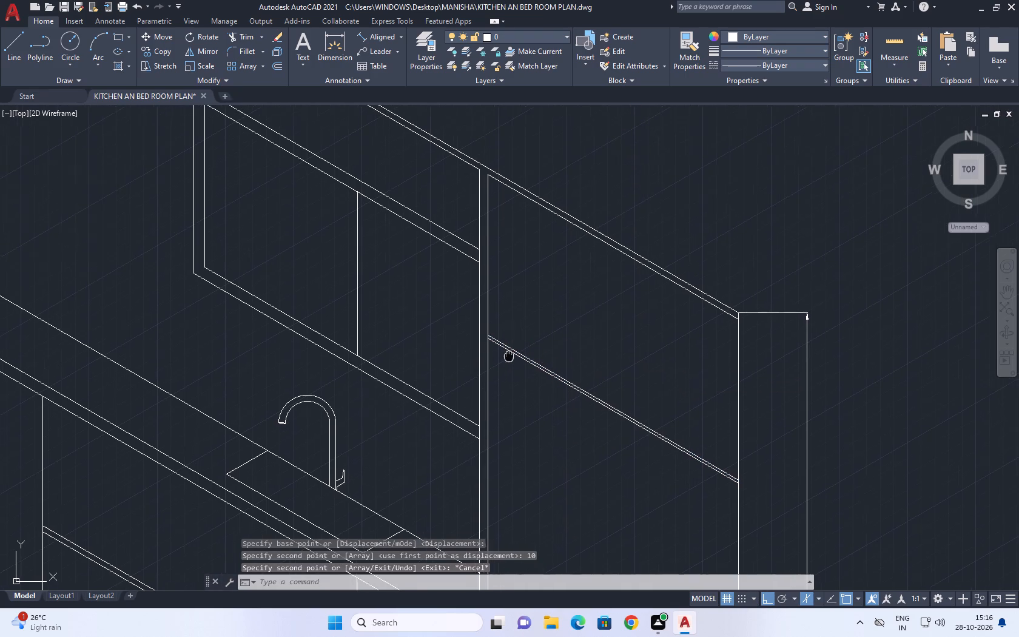
middle_click_drag(511, 359, 514, 363)
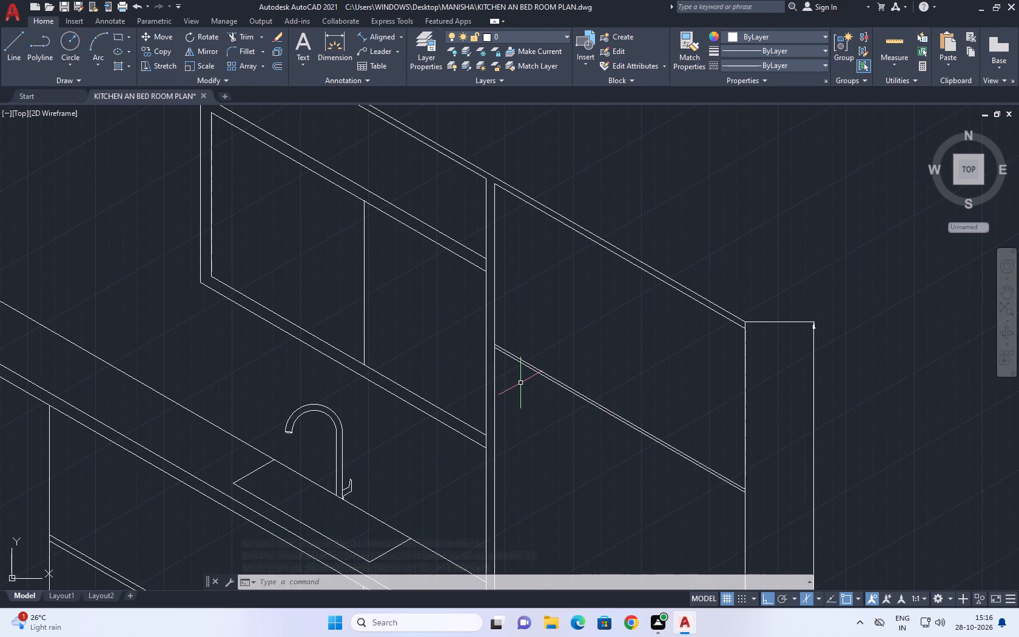
scroll(585, 414, "down", 2)
middle_click_drag(631, 426, 629, 419)
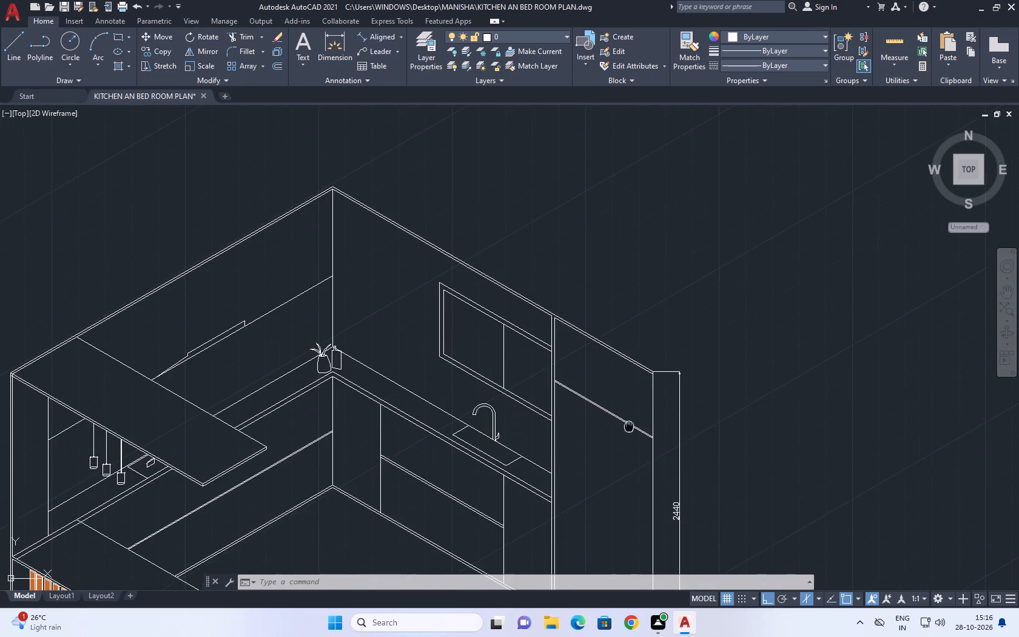
middle_click_drag(629, 419, 660, 277)
middle_click(660, 277)
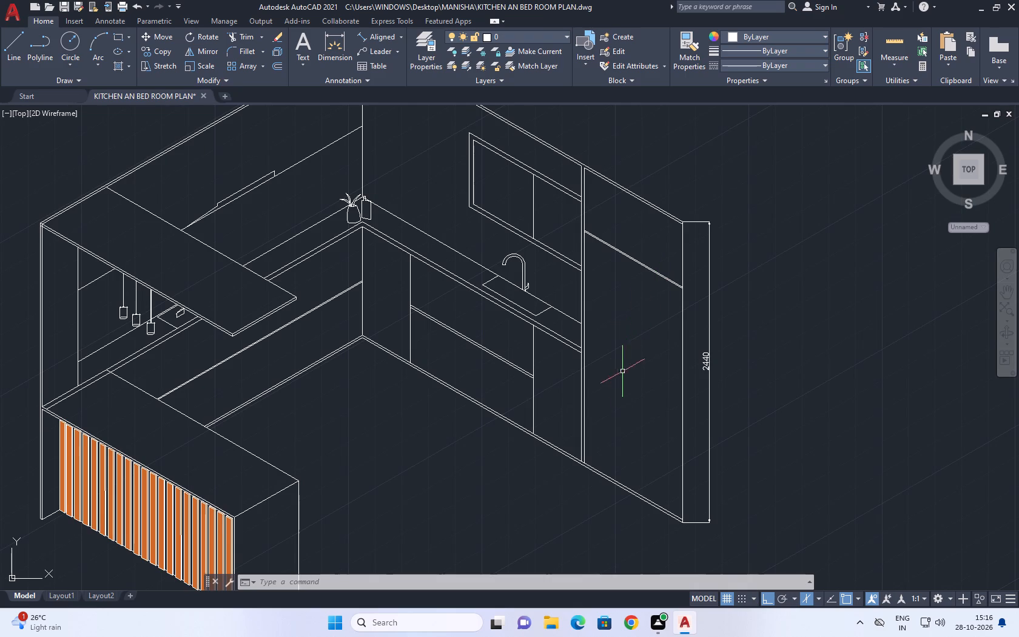
middle_click_drag(570, 467, 594, 491)
scroll(612, 513, "down", 1)
middle_click_drag(614, 488, 592, 494)
scroll(592, 494, "up", 1)
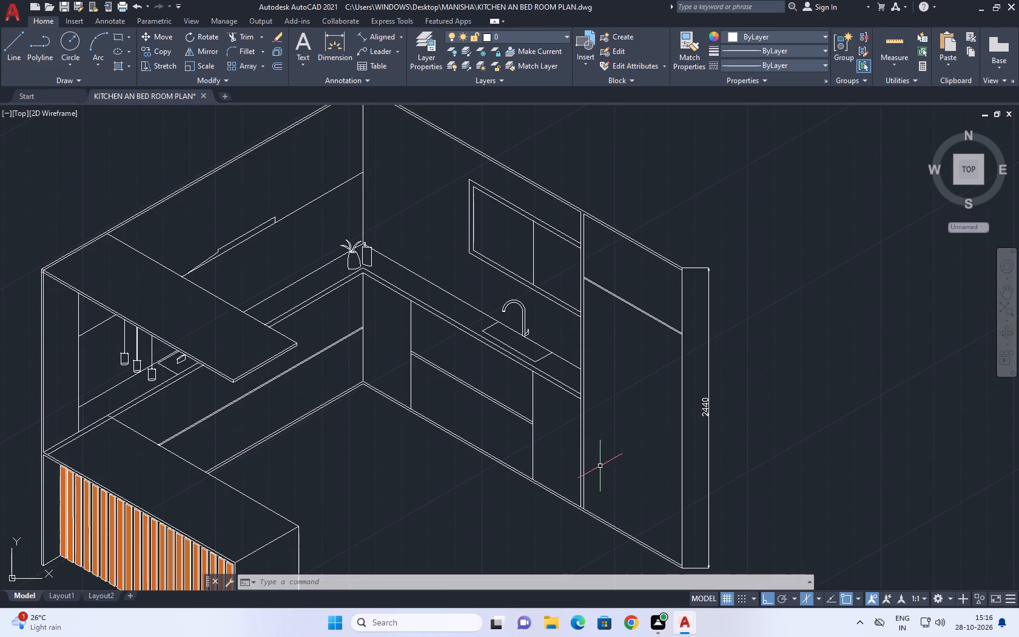
Start a line at the tall unit's inner front base corner, try a 700 long depth segment, and undo that segment.
left_click(18, 44)
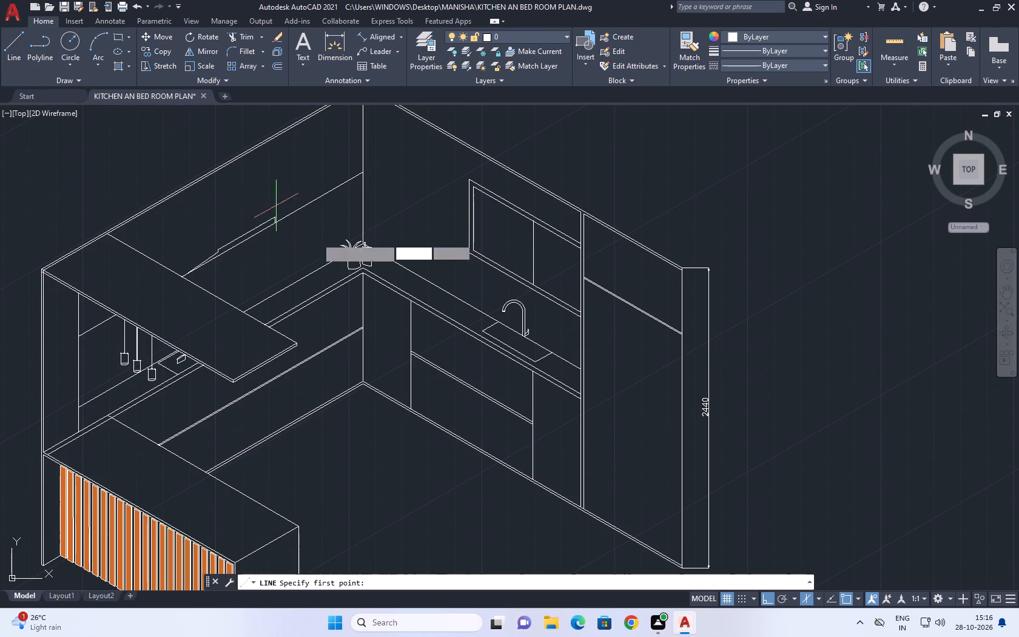
scroll(587, 513, "up", 3)
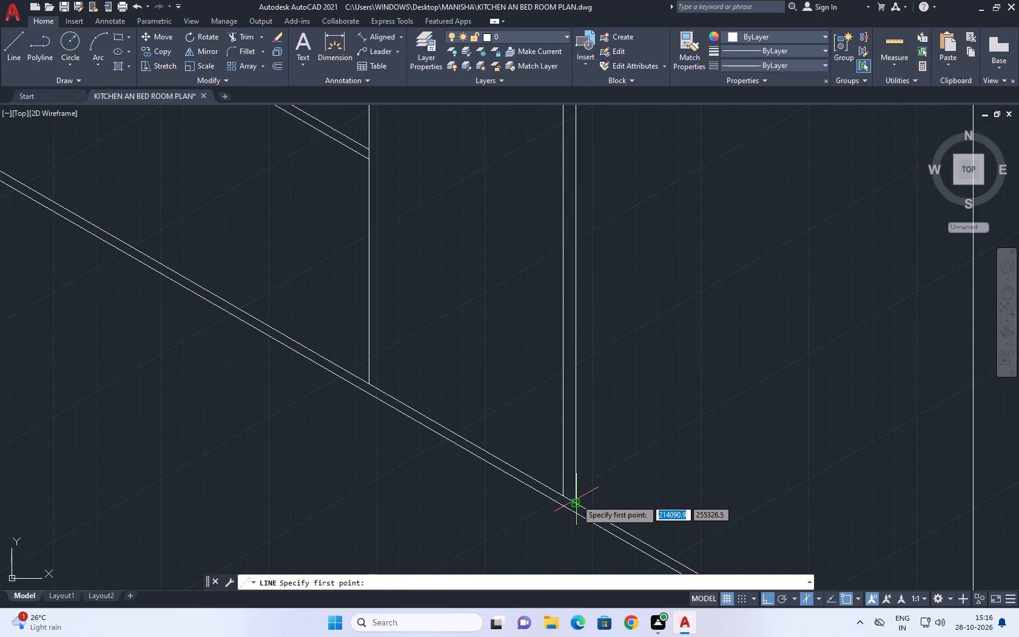
left_click(576, 499)
type("700")
key("Return")
scroll(752, 369, "down", 4)
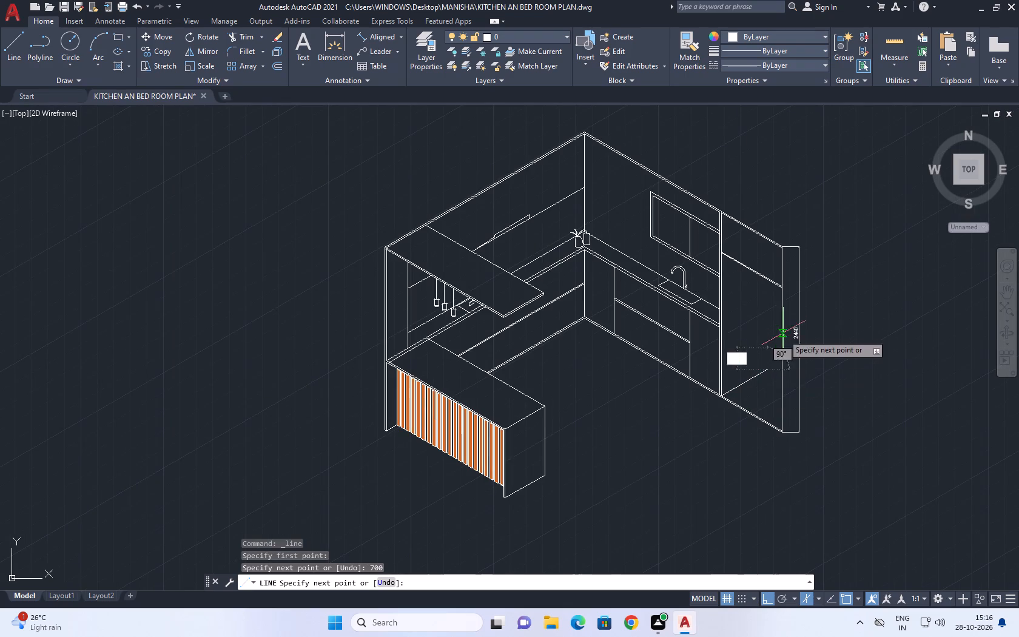
scroll(762, 278, "up", 2)
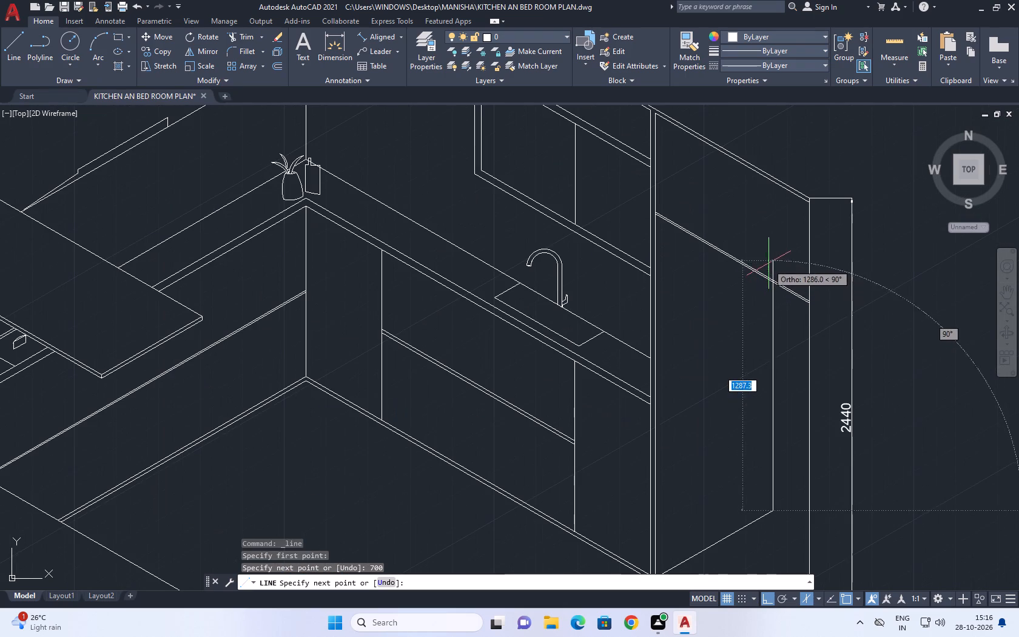
middle_click_drag(768, 260, 713, 339)
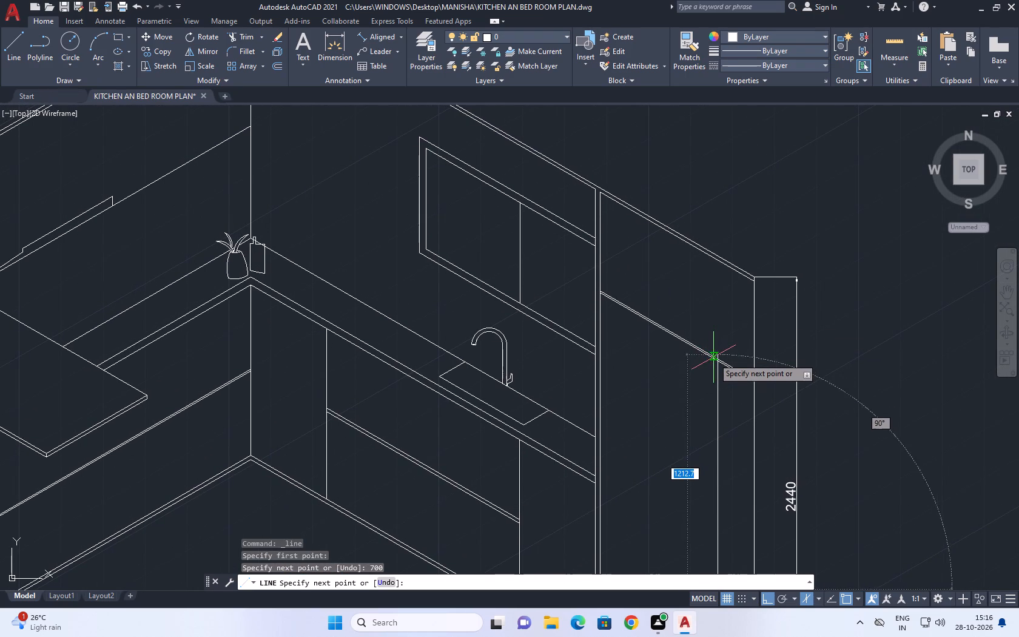
key("ctrl+z")
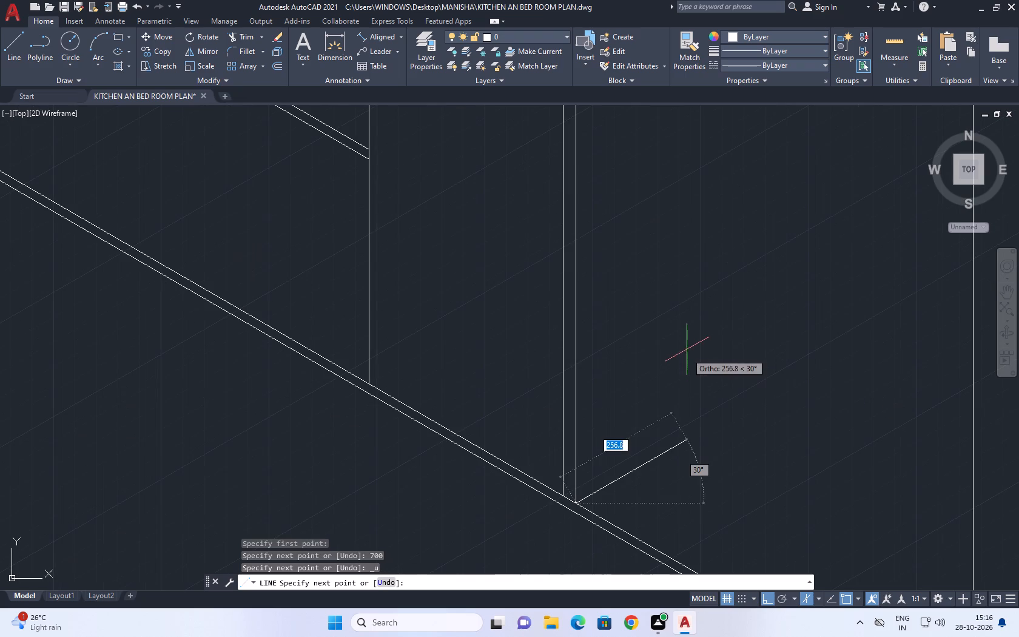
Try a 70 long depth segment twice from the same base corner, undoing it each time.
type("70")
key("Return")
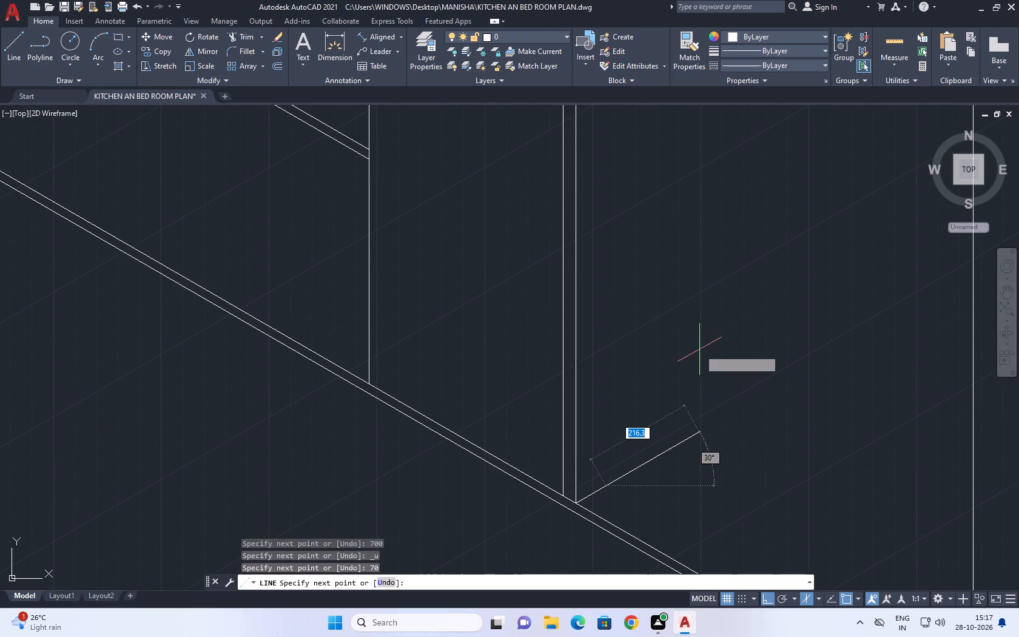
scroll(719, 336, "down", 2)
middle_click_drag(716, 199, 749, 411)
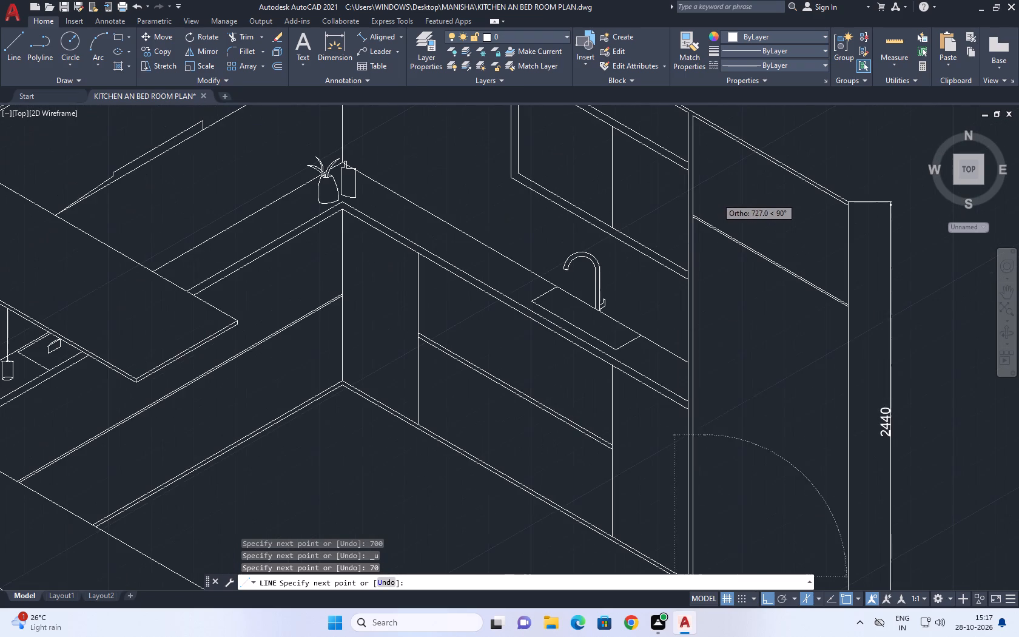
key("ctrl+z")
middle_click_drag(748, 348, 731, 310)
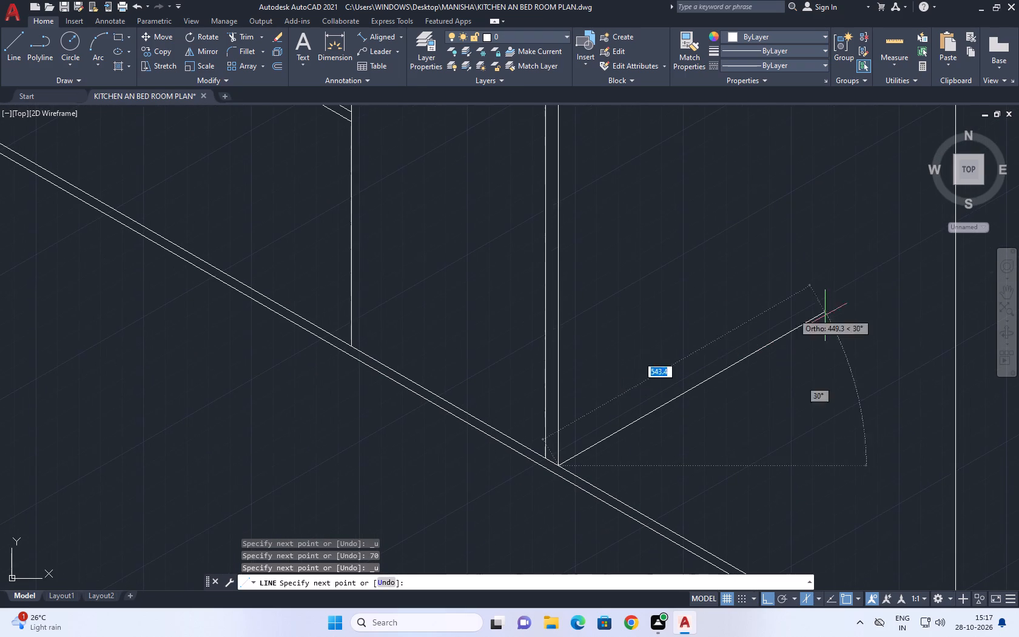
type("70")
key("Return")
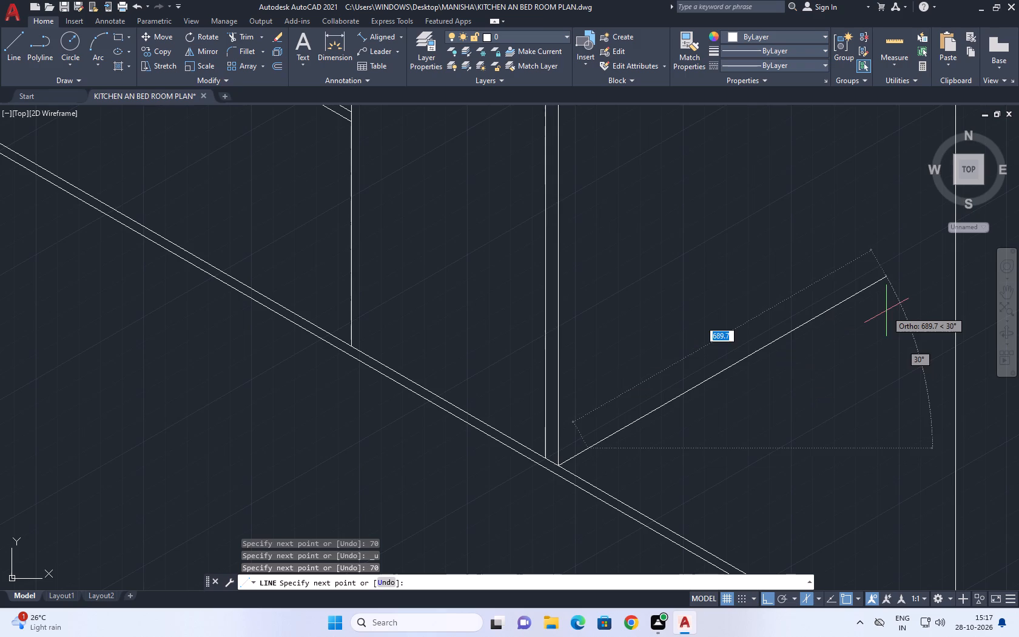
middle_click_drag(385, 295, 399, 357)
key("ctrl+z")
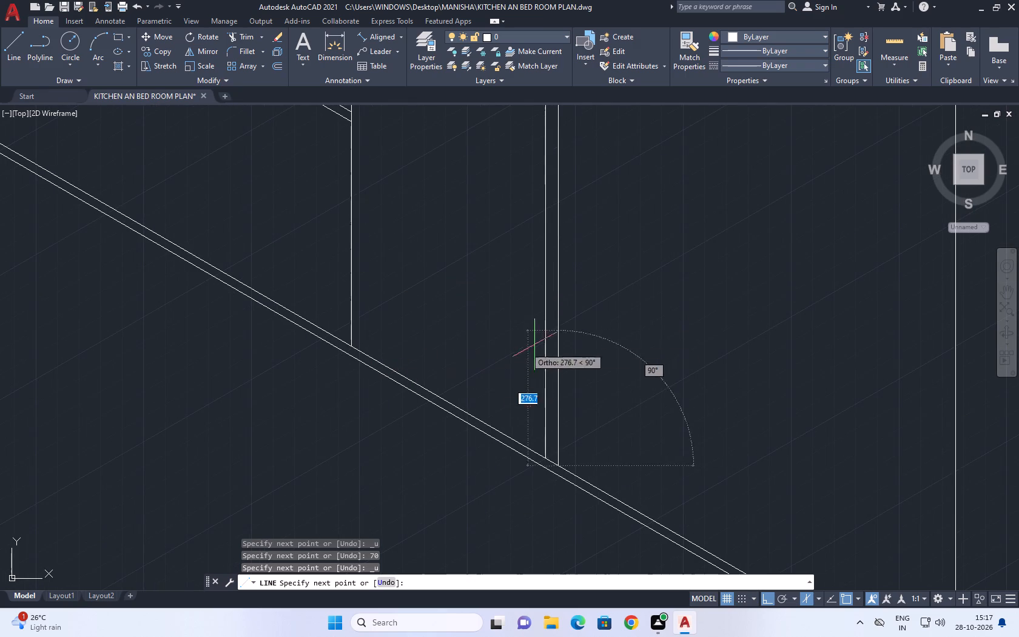
Draw a 350 long depth line from the corner and a vertical line up from its end past the wall's top edge.
middle_click_drag(665, 329, 543, 348)
type("350")
key("Return")
scroll(631, 311, "down", 6)
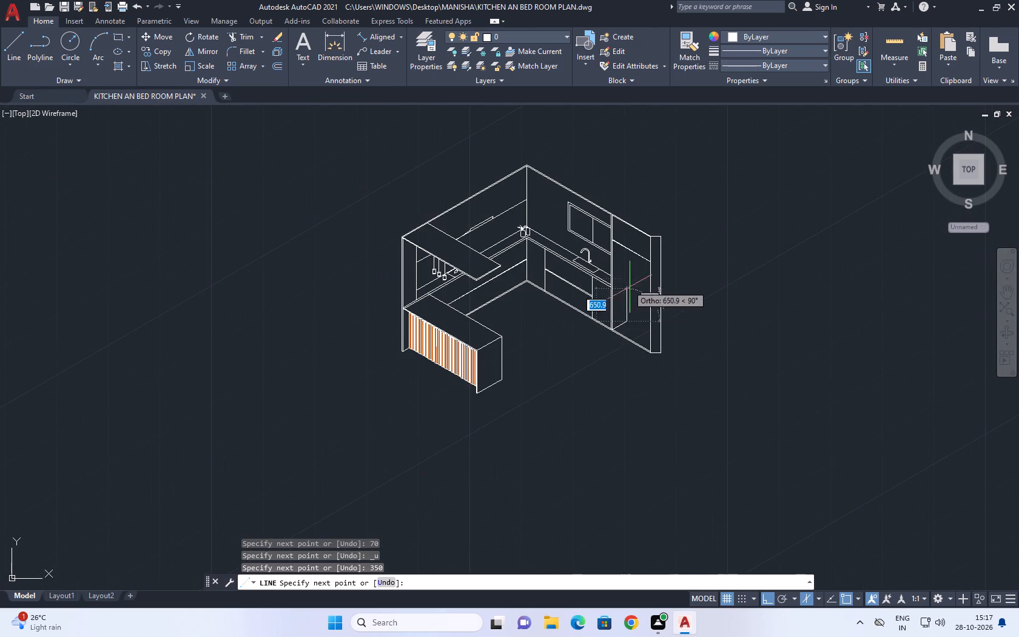
scroll(626, 261, "up", 2)
middle_click_drag(608, 227, 624, 325)
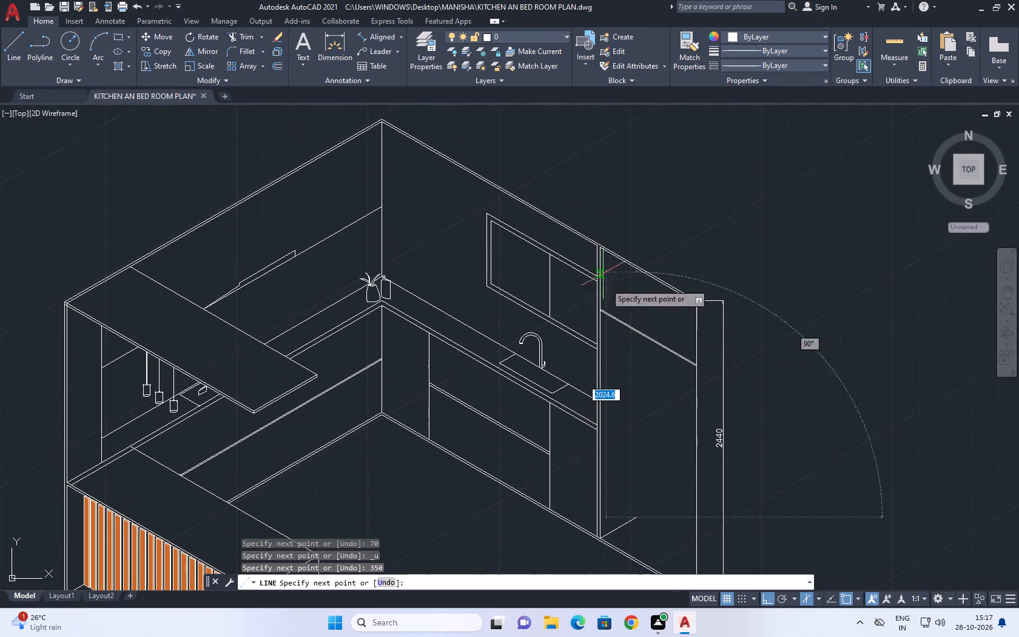
scroll(599, 249, "up", 1)
left_click(642, 177)
right_click(665, 207)
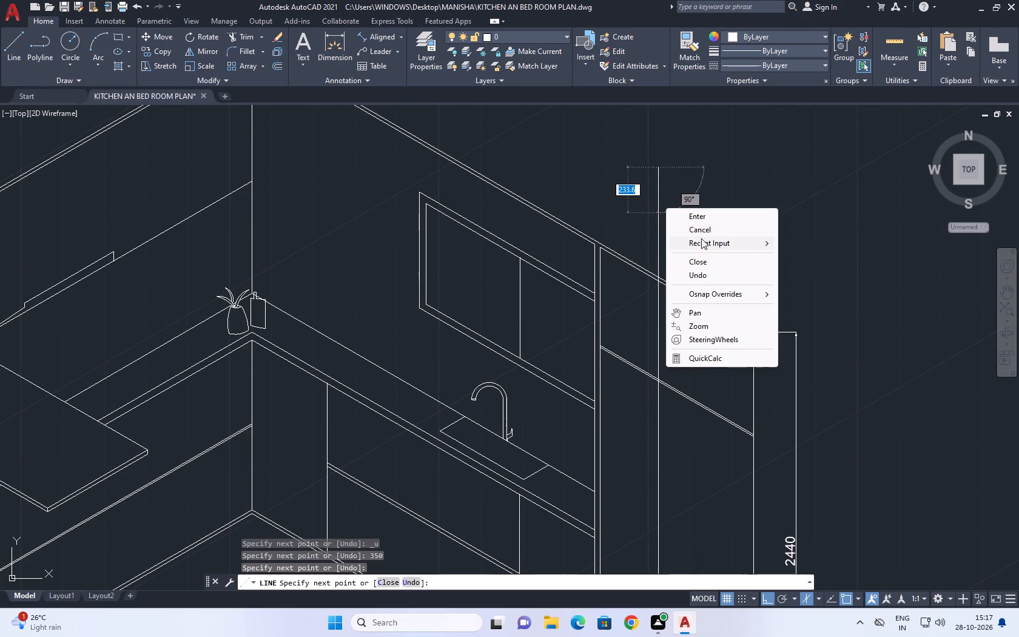
left_click(705, 230)
Trim the new vertical line above the tall unit's double divider, including the pieces above and within the wall's double top edge.
left_click(252, 38)
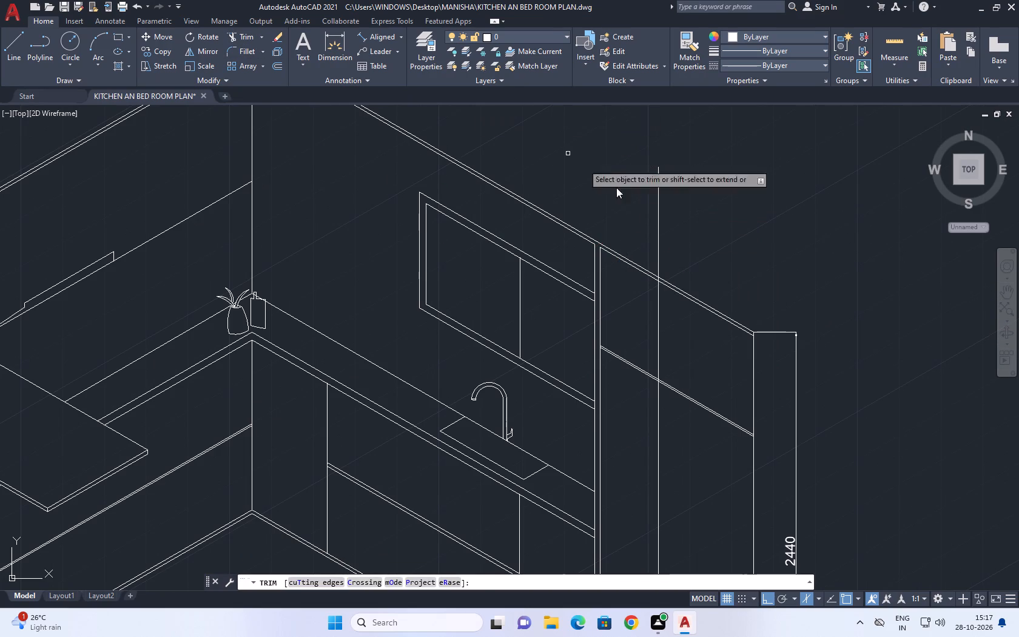
left_click(689, 221)
left_click(619, 170)
scroll(663, 344, "up", 2)
left_click_drag(668, 349, 663, 344)
left_click(623, 275)
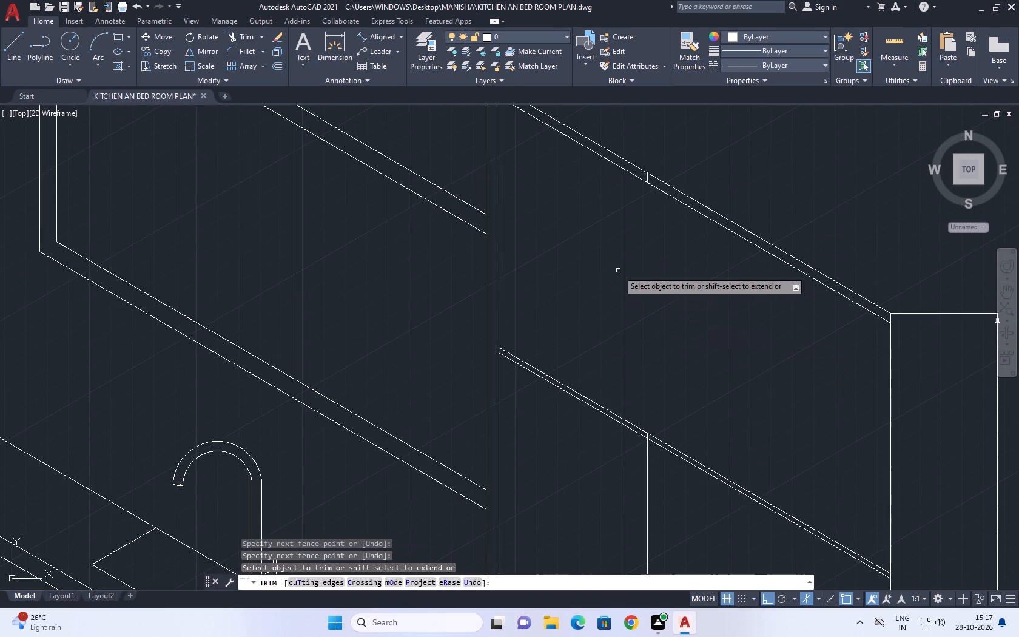
scroll(653, 175, "up", 5)
left_click_drag(642, 197, 634, 196)
left_click(572, 153)
scroll(618, 198, "down", 6)
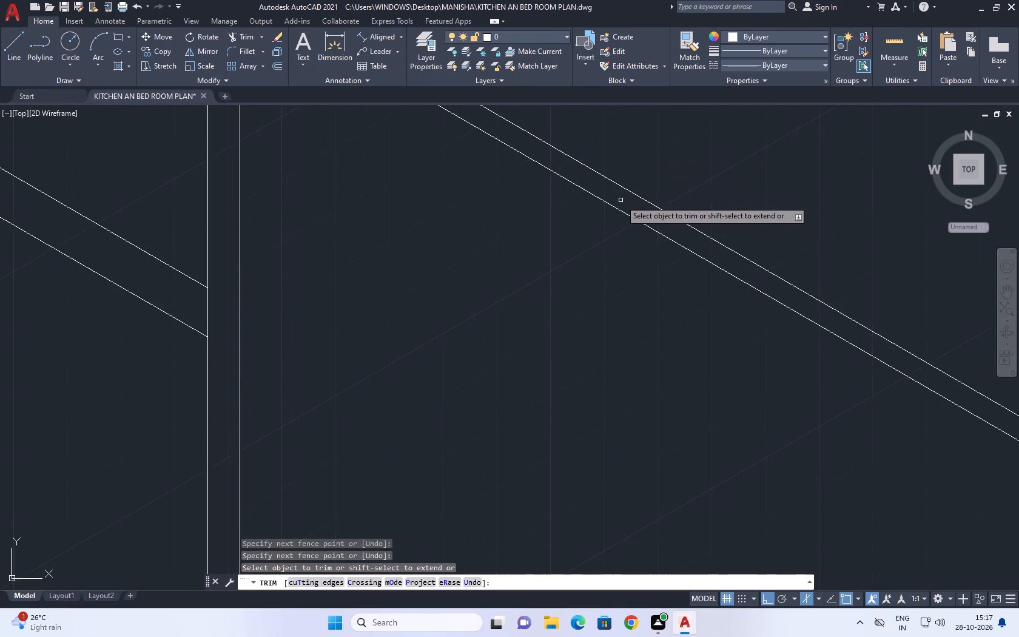
Trim the leftover piece of the vertical line between the two lines of the tall unit's double divider.
scroll(620, 203, "down", 1)
middle_click_drag(601, 421, 576, 224)
scroll(629, 350, "down", 1)
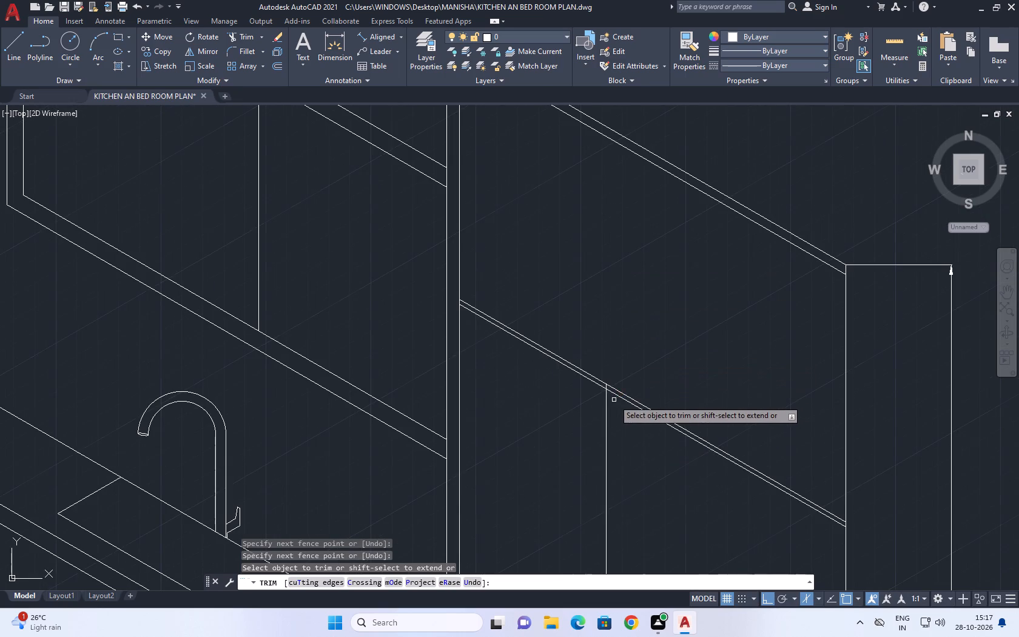
scroll(614, 400, "up", 4)
left_click(561, 348)
left_click(546, 335)
right_click(633, 282)
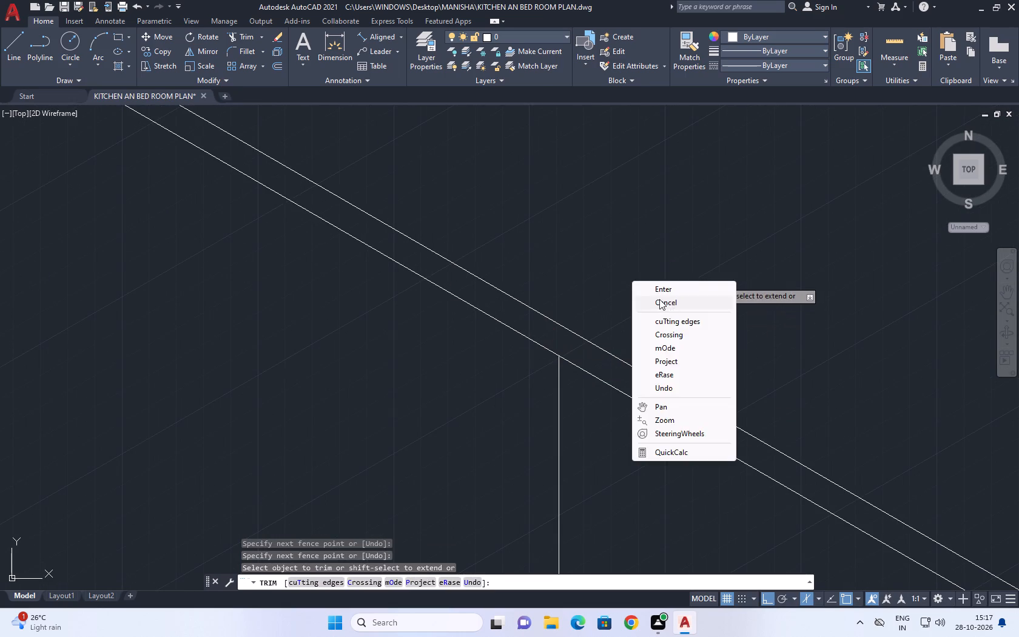
left_click(672, 303)
On the left isoplane, draw a line from the inner back base corner parallel to the front base edge, past the 2440 dimension line.
scroll(576, 374, "down", 7)
middle_click_drag(604, 406, 596, 258)
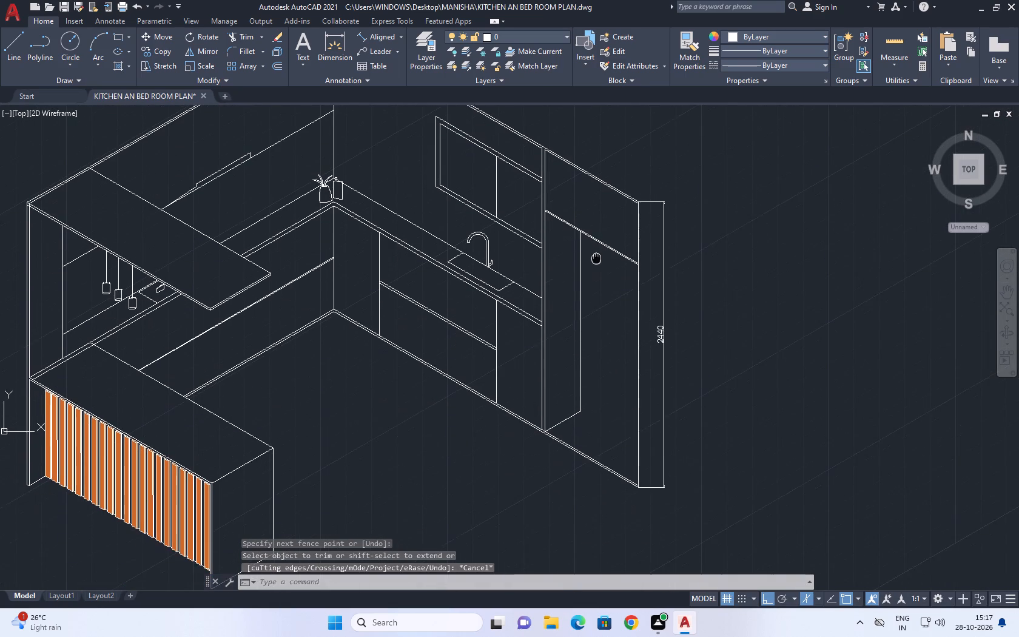
middle_click_drag(596, 258, 596, 258)
middle_click_drag(587, 296, 604, 363)
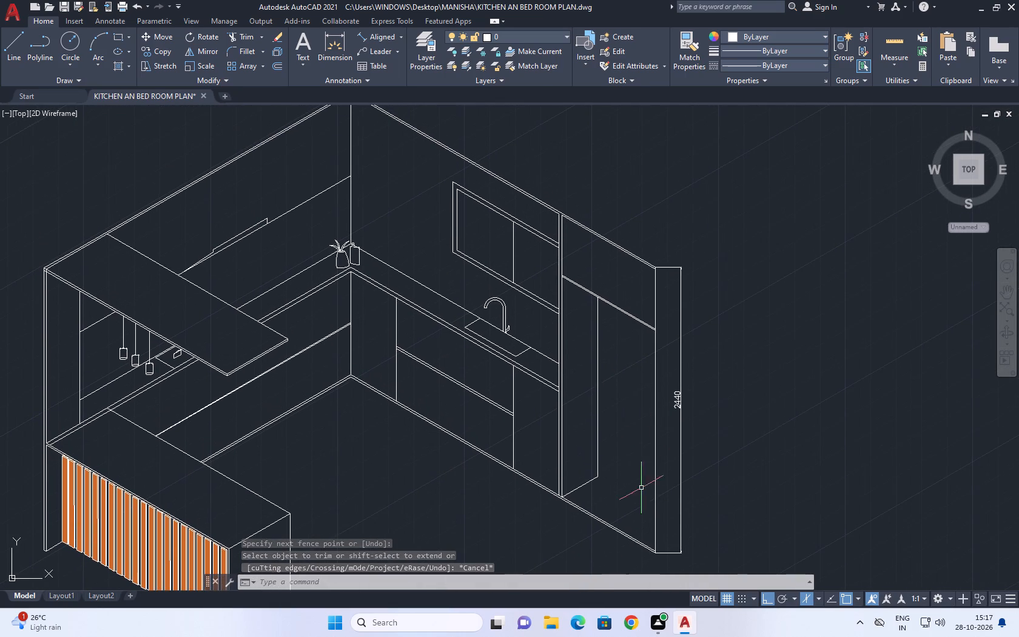
middle_click_drag(667, 511, 653, 399)
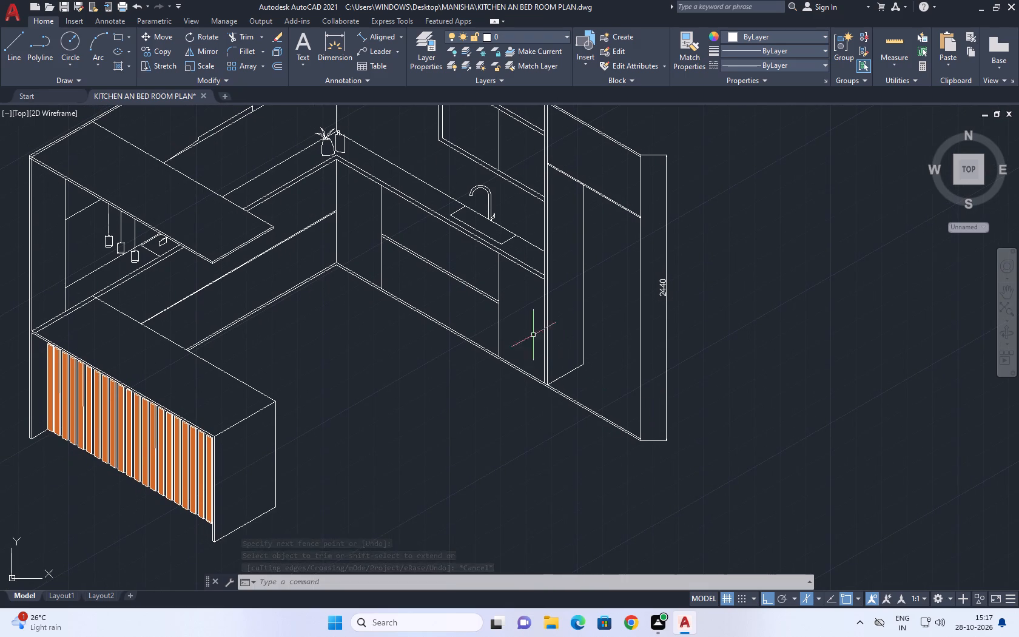
left_click(4, 42)
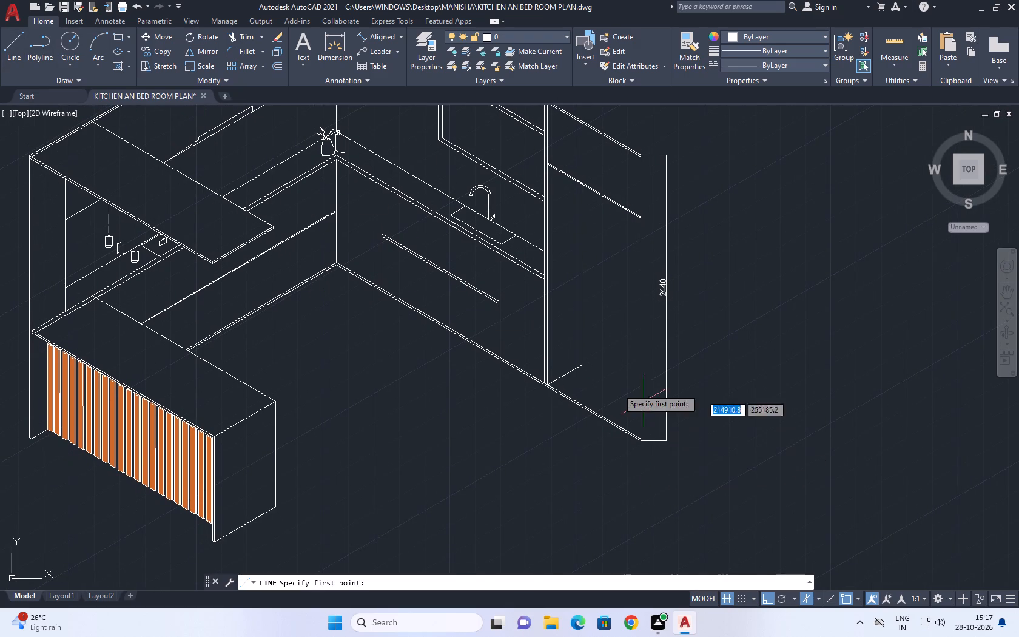
scroll(594, 375, "up", 2)
left_click(566, 350)
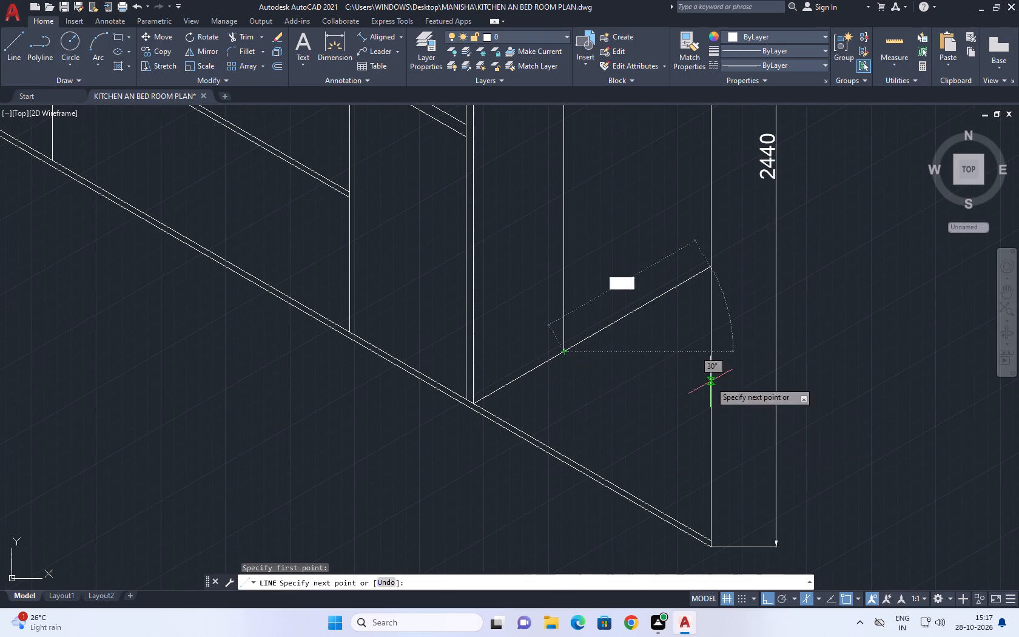
middle_click_drag(710, 382, 728, 429)
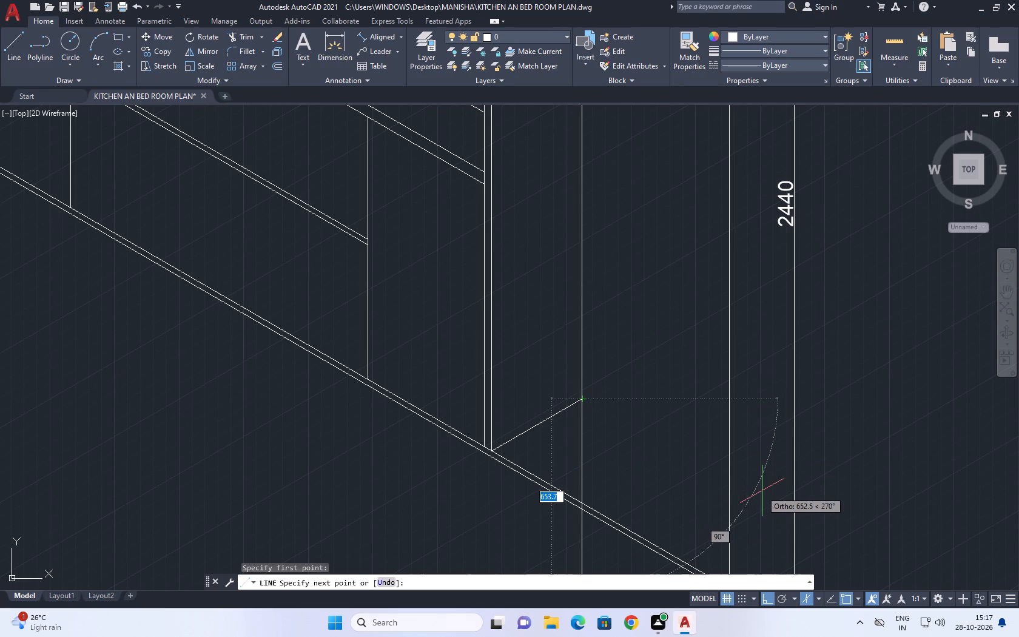
key("F5")
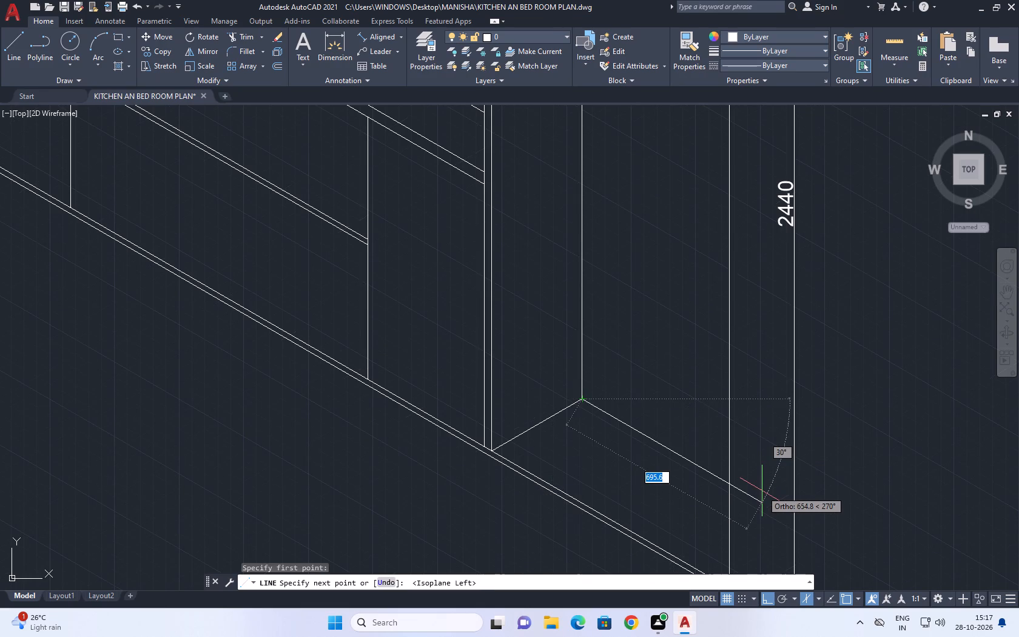
middle_click_drag(762, 482, 683, 396)
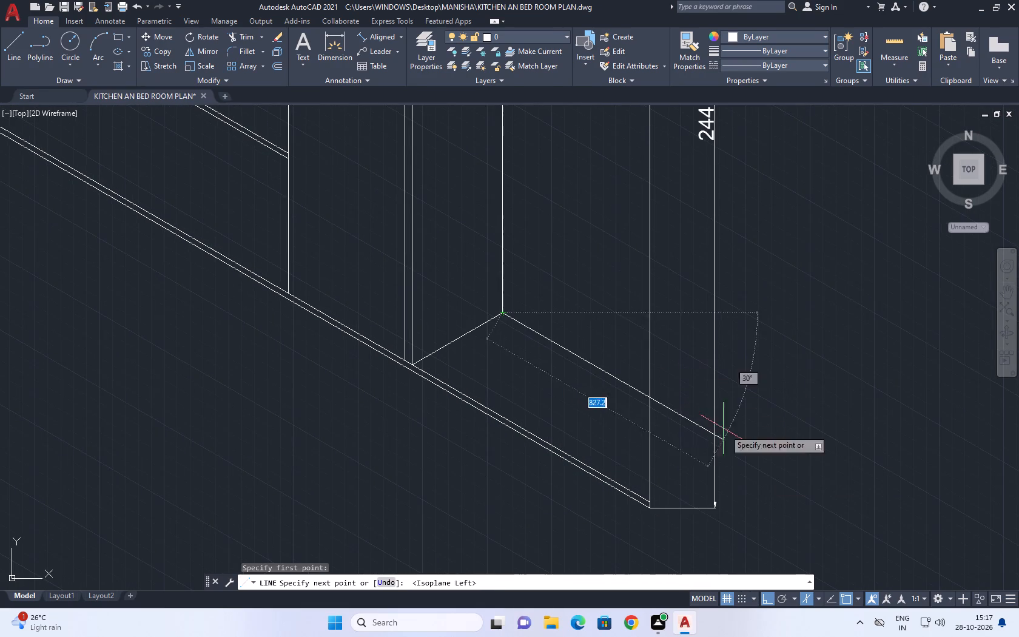
left_click(789, 448)
right_click(822, 433)
left_click(862, 454)
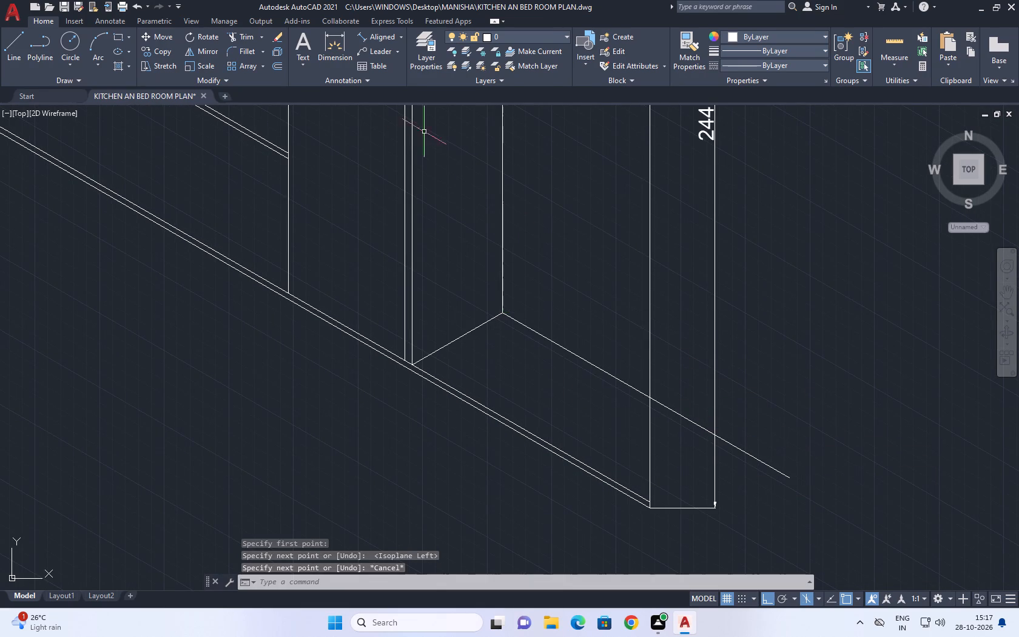
Trim the new base line where it extends beyond the tall unit's outer vertical edge.
left_click(245, 33)
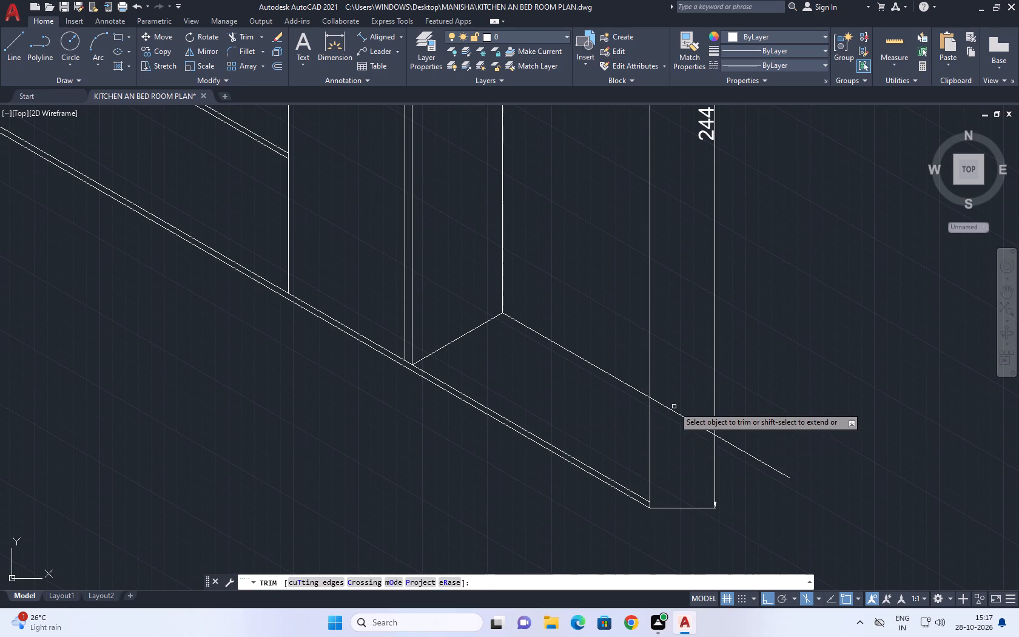
left_click(674, 406)
left_click(679, 425)
right_click(784, 388)
left_click(845, 405)
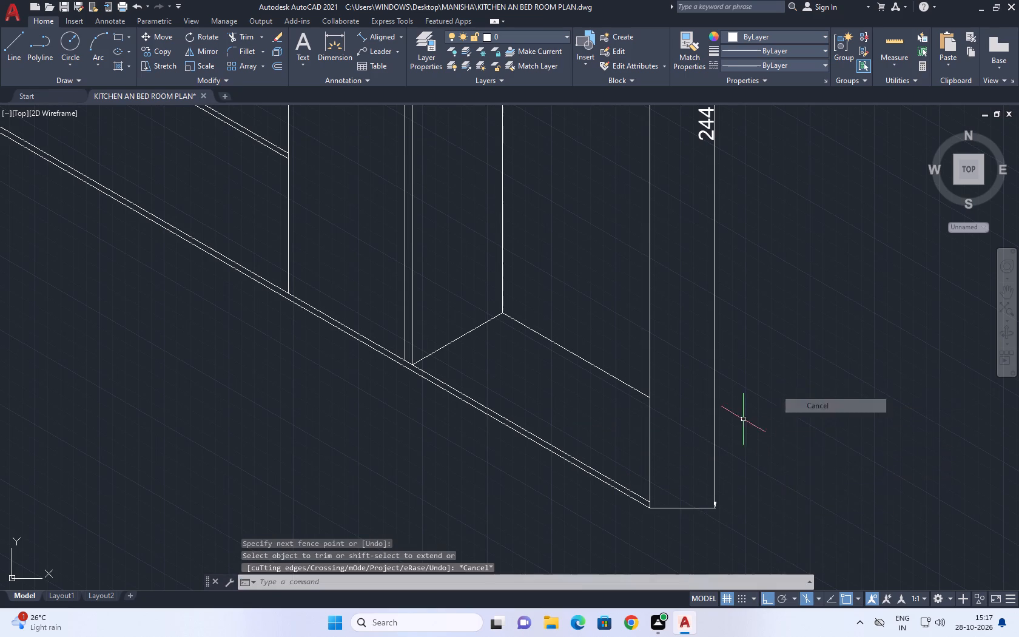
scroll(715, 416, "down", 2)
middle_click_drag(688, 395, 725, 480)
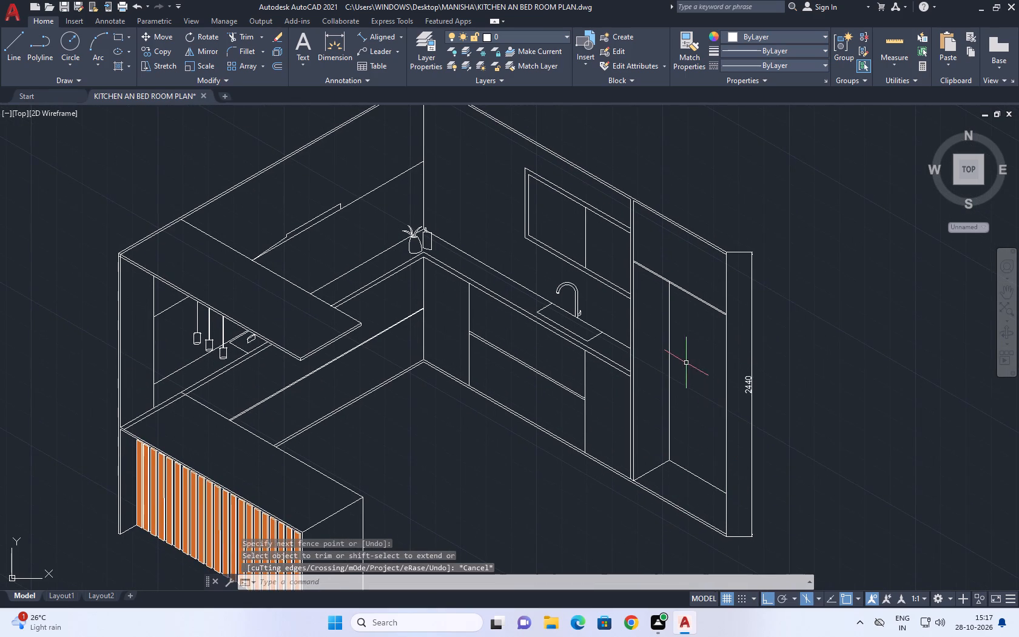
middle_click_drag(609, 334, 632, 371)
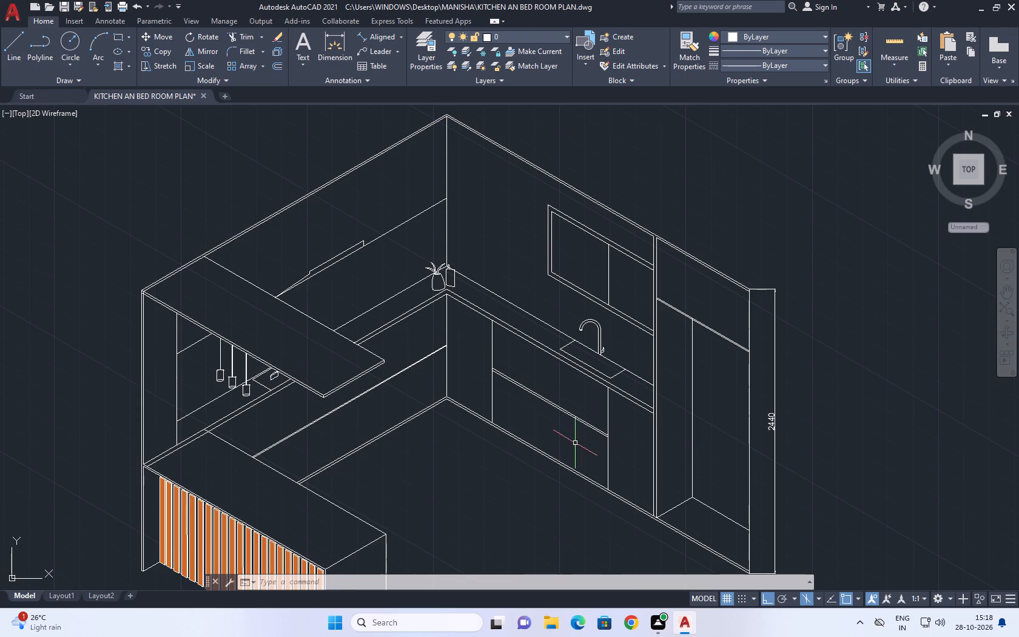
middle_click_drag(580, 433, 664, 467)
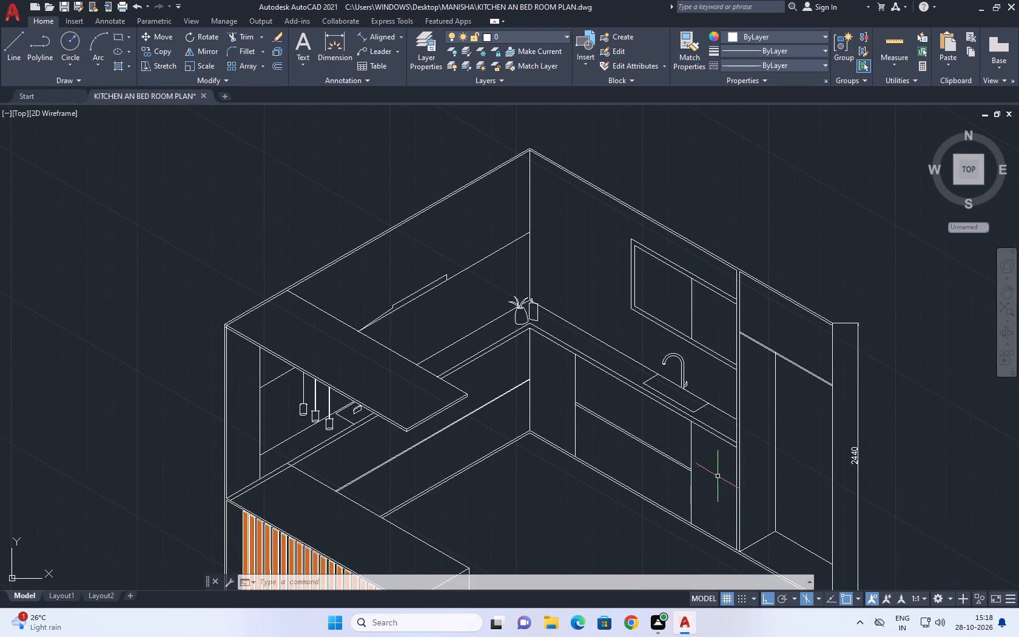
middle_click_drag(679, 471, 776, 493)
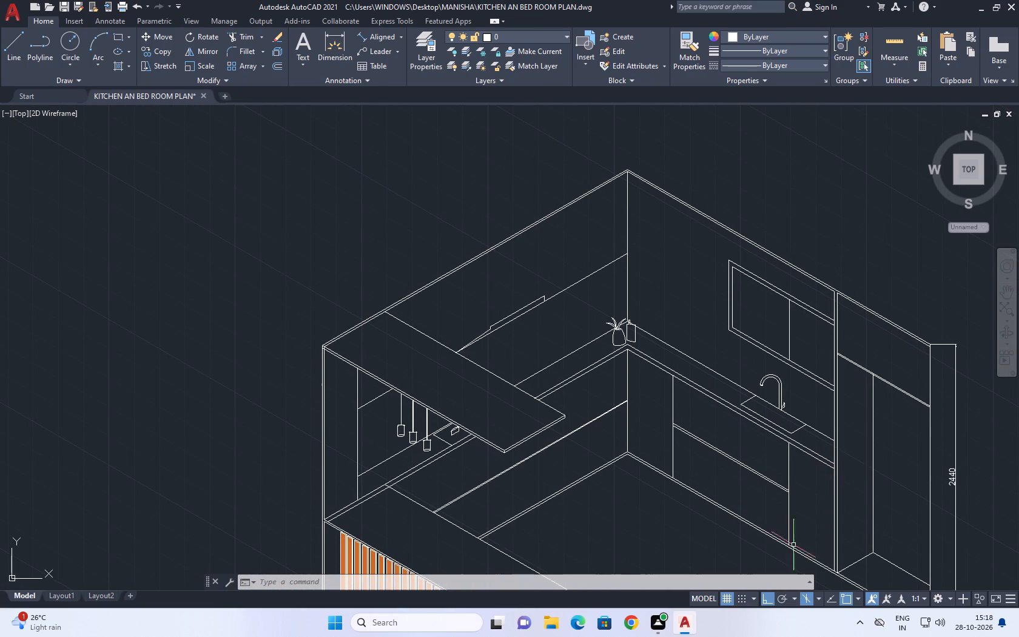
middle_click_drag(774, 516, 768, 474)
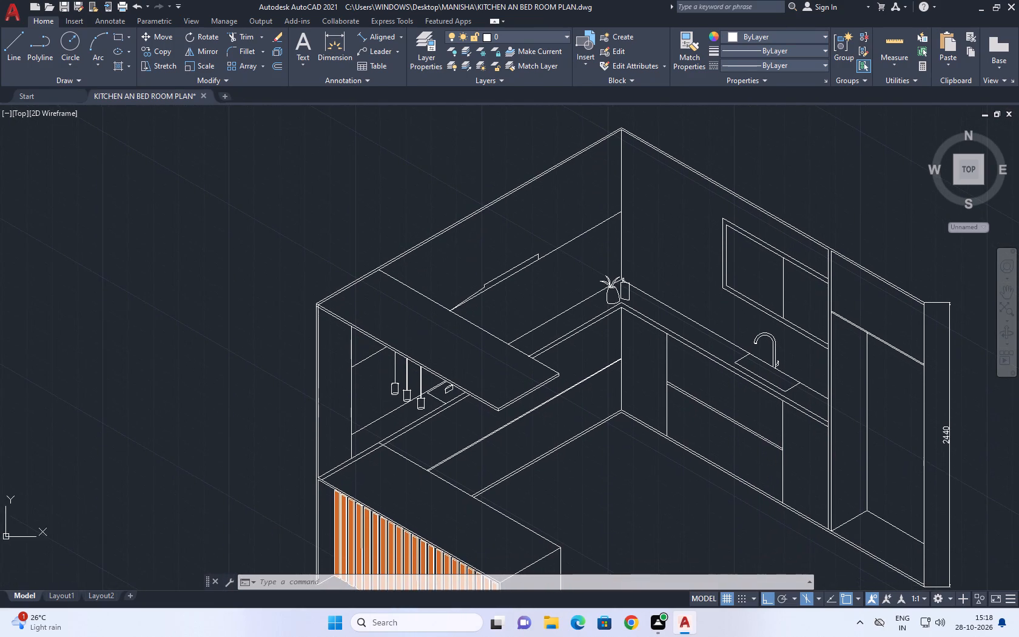
Copy the vertical cabinet division line under the sink along the cabinet front toward the back corner, at distances of 200 and 300.
middle_click_drag(764, 486, 829, 519)
left_click(846, 502)
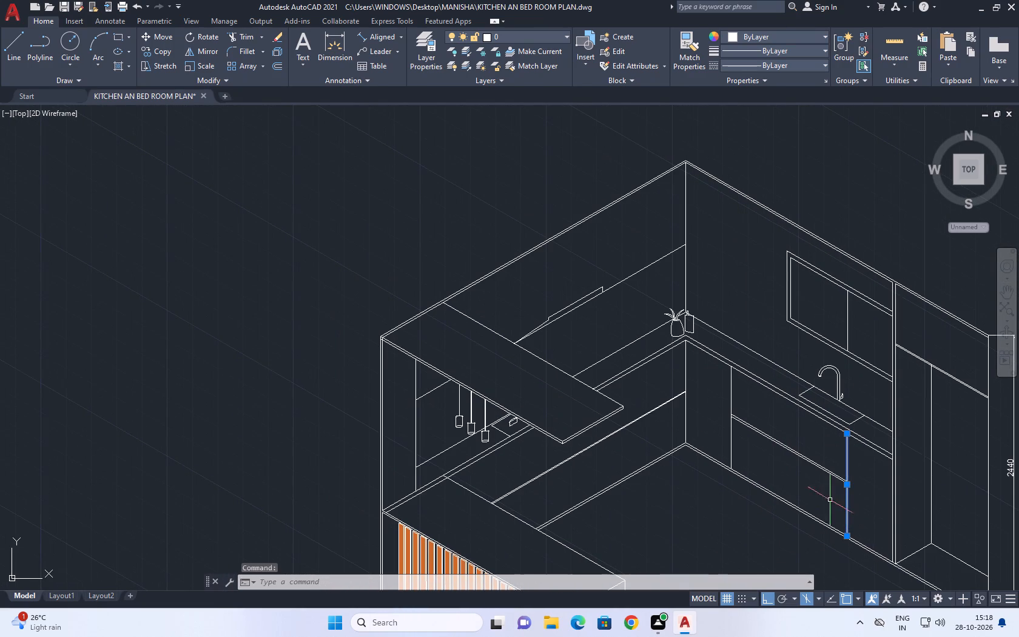
middle_click_drag(730, 489, 850, 516)
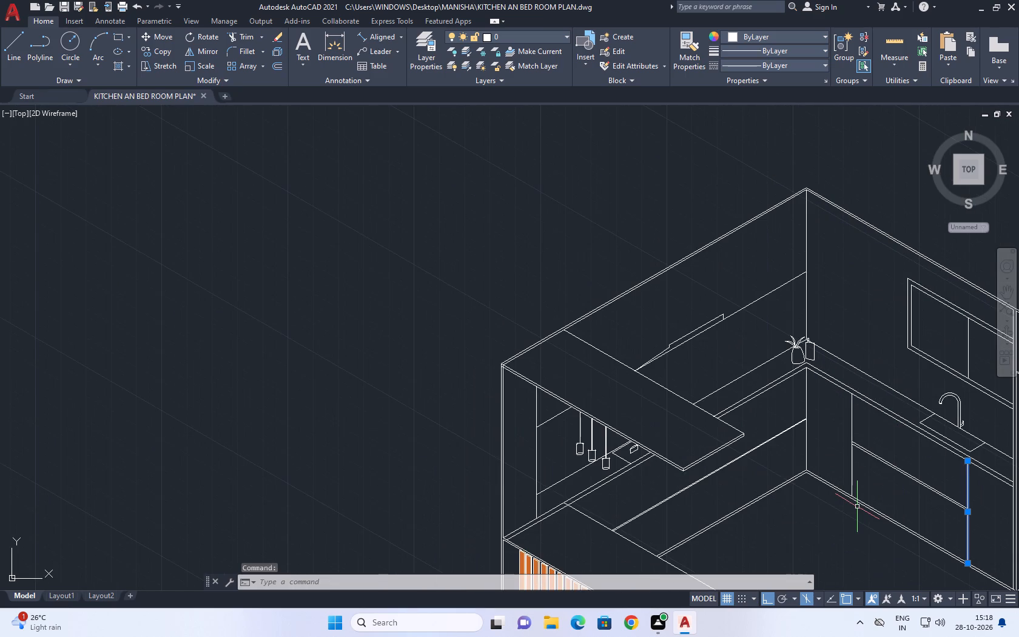
middle_click_drag(910, 488, 798, 442)
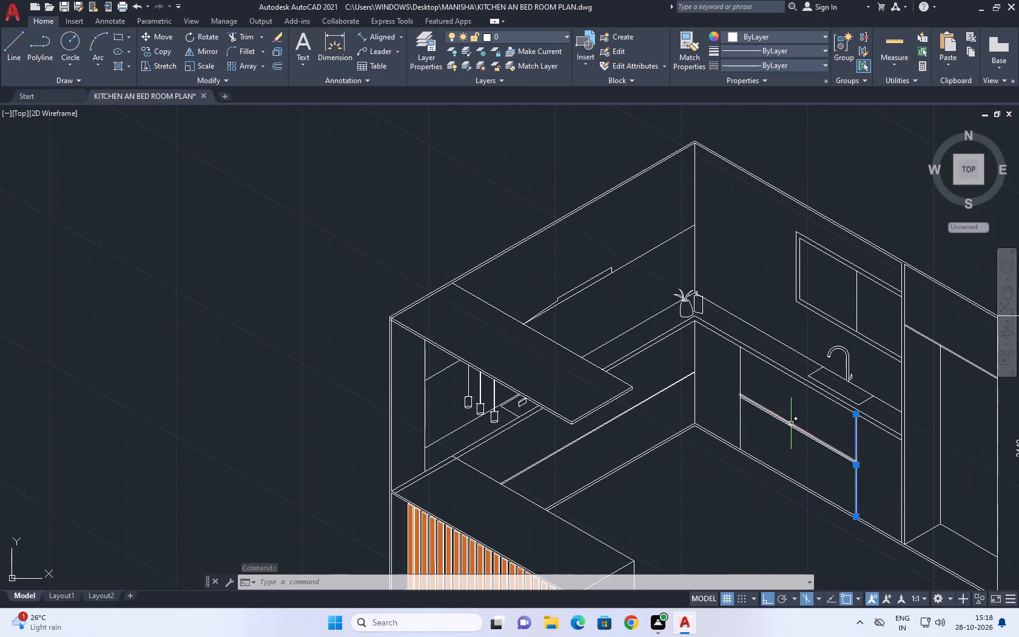
key("c")
key("o")
key("space")
left_click(829, 470)
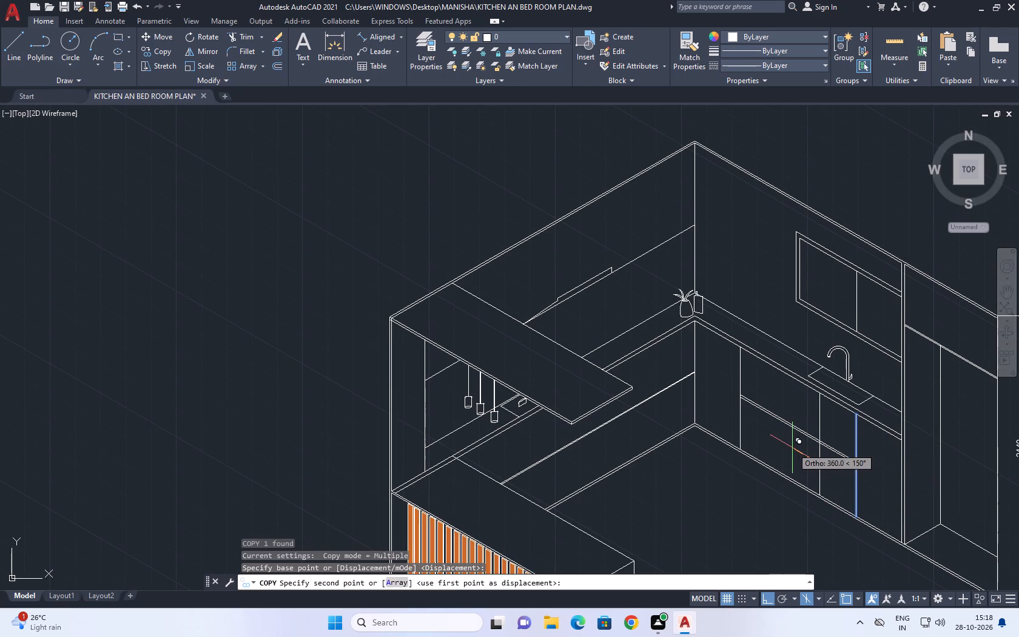
type("200")
key("Return")
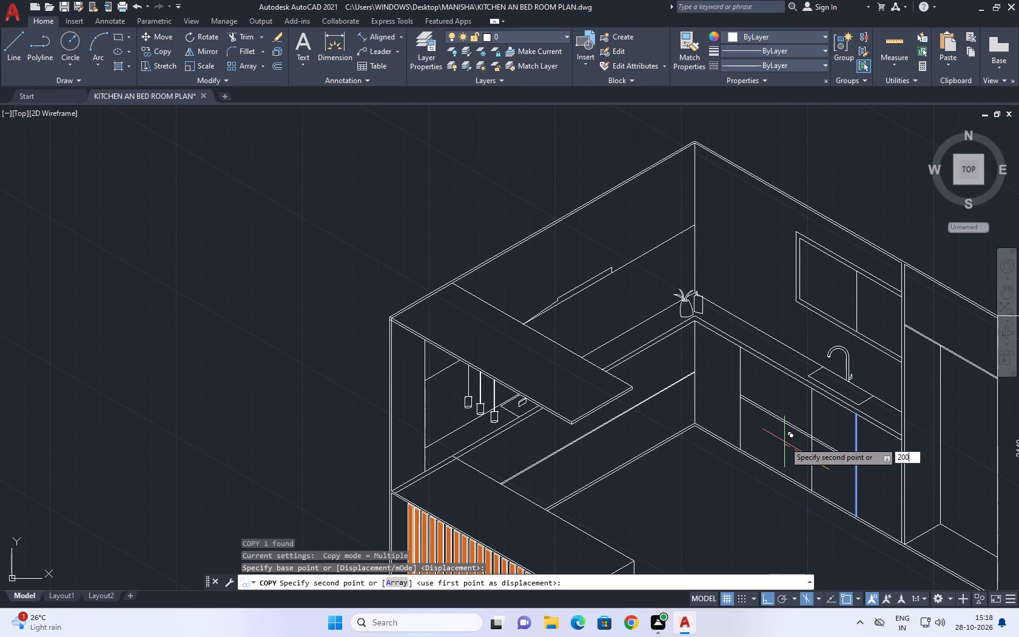
scroll(810, 459, "up", 1)
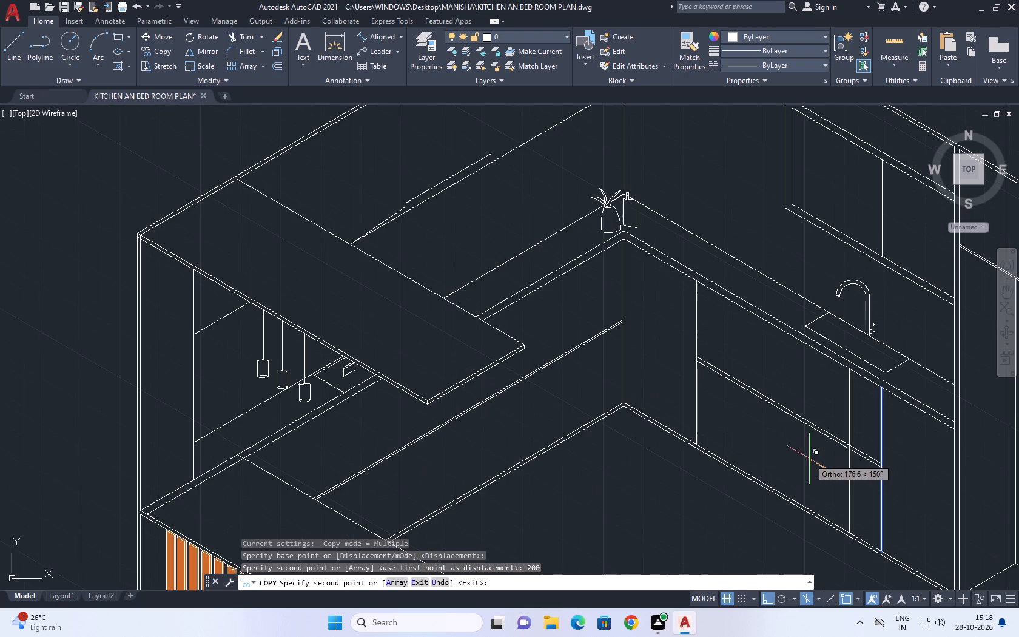
type("300")
key("Return")
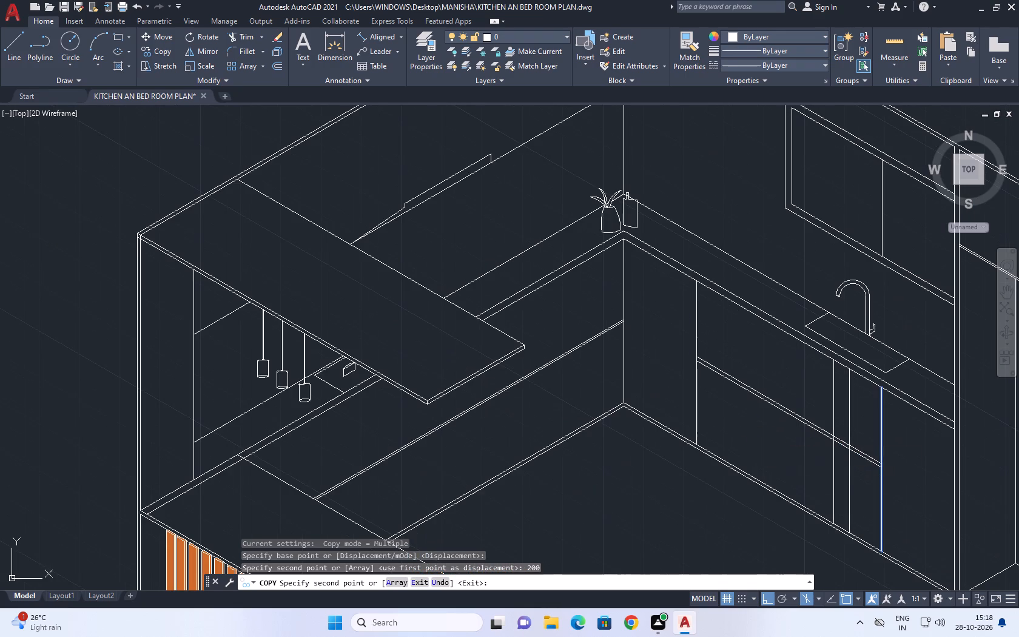
right_click(761, 448)
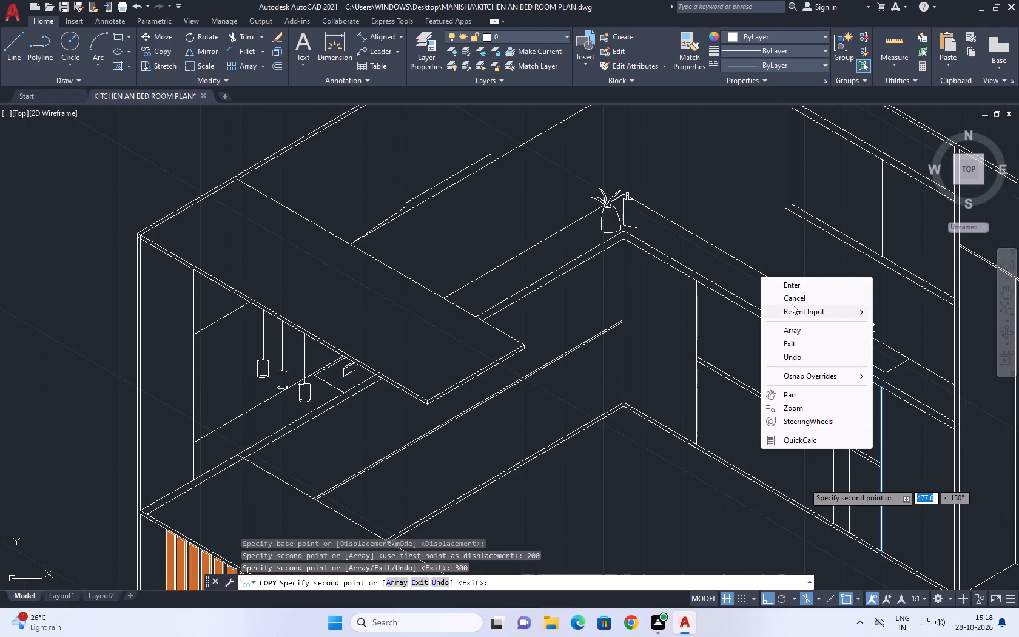
left_click(795, 295)
Trim the double drawer line beyond the 300-offset vertical copy and remove the 200-offset copy, leaving a clear panel under the sink.
scroll(764, 266, "up", 1)
middle_click_drag(771, 348, 662, 277)
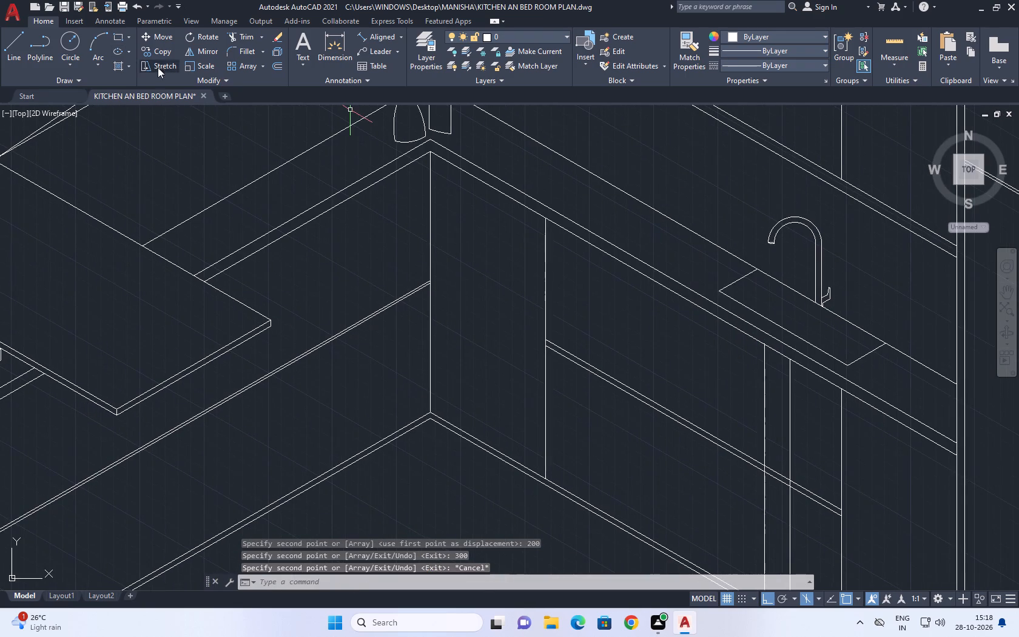
left_click(241, 35)
middle_click_drag(704, 379, 698, 374)
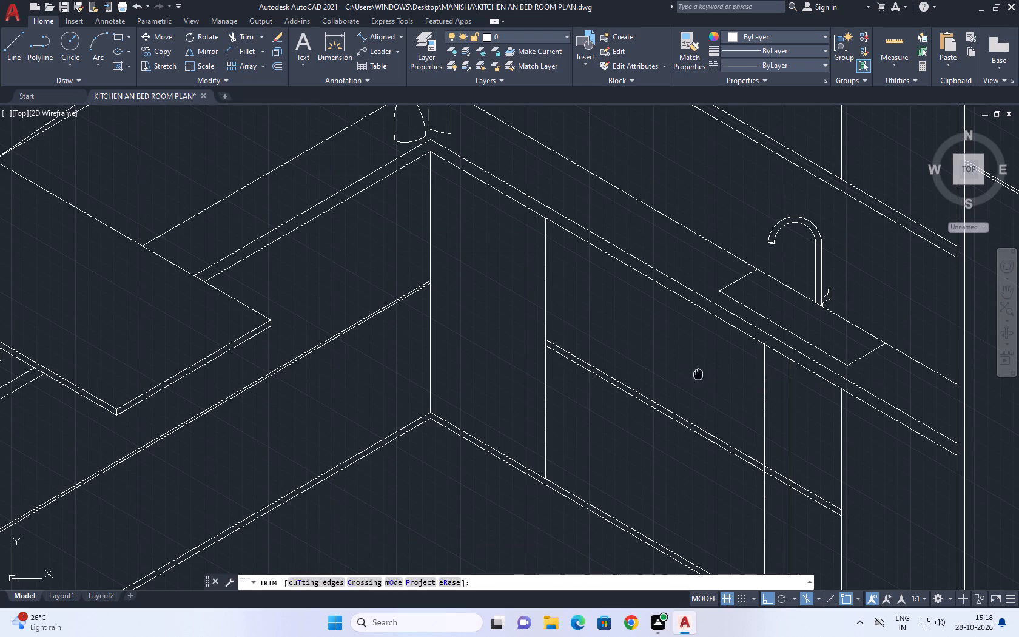
middle_click_drag(698, 374, 614, 302)
scroll(664, 384, "up", 2)
left_click(704, 442)
left_click(762, 366)
left_click_drag(787, 368, 786, 379)
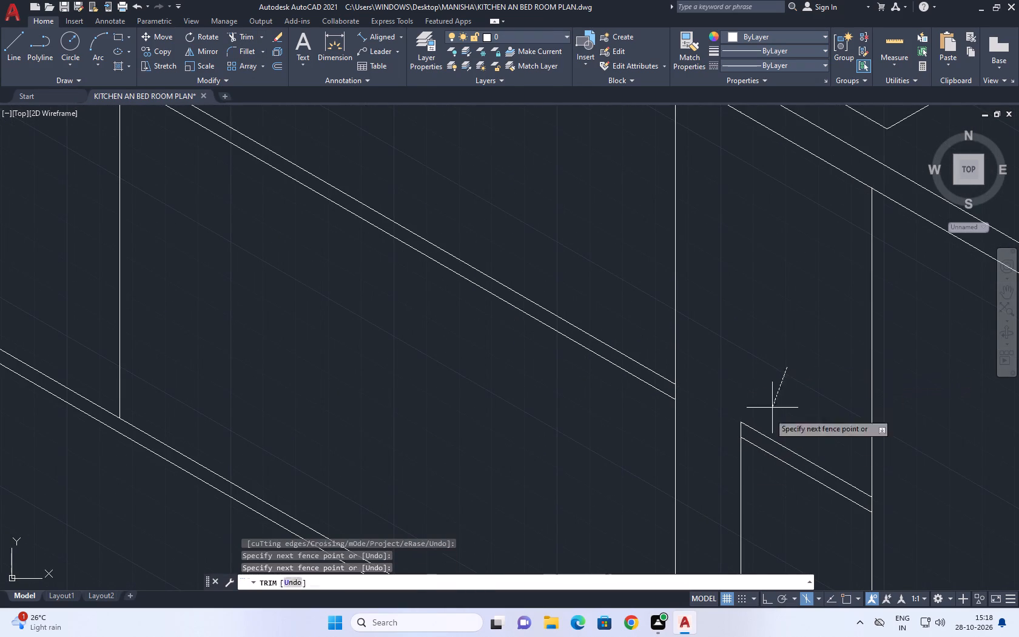
left_click(716, 474)
left_click(779, 443)
left_click(728, 471)
right_click(753, 385)
left_click(785, 404)
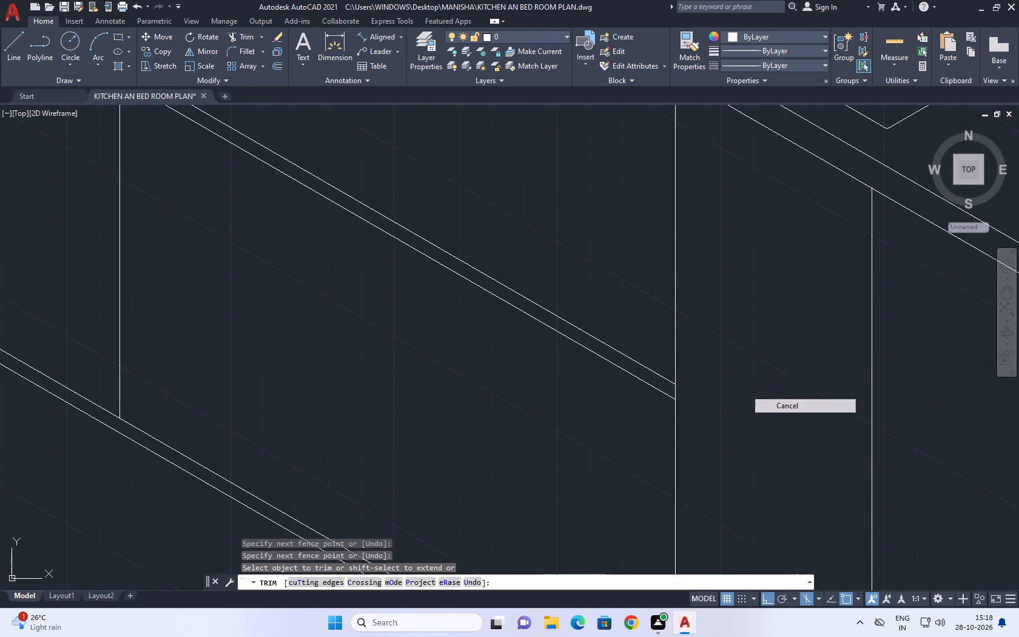
Examine the base cabinets under the sink, the tall unit and the slatted counter in the isometric kitchen view.
scroll(733, 371, "up", 1)
scroll(733, 371, "down", 6)
middle_click_drag(719, 309, 692, 256)
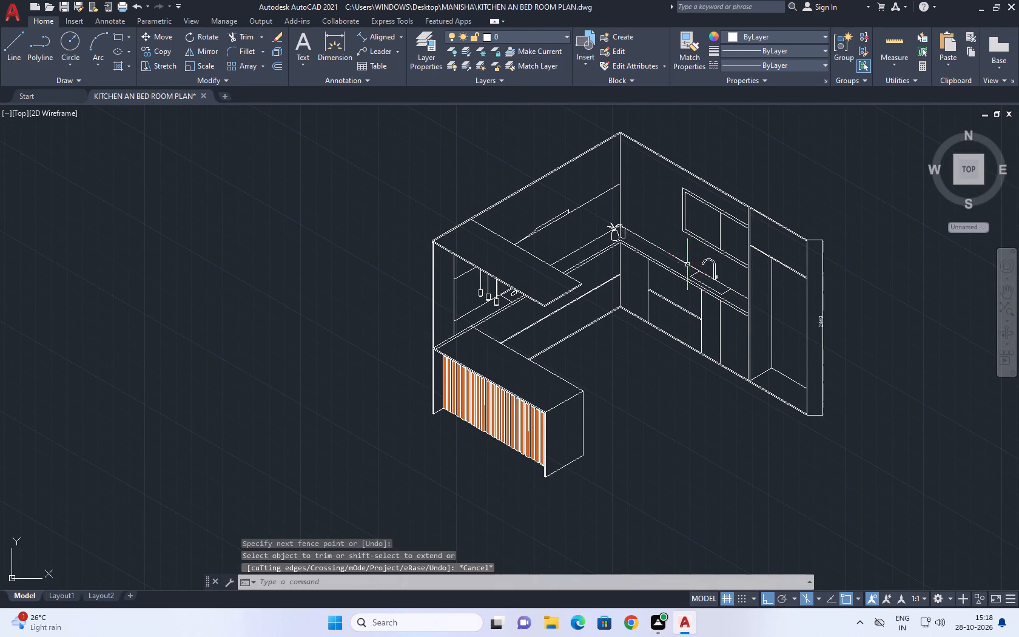
middle_click_drag(677, 341, 689, 363)
scroll(676, 303, "up", 2)
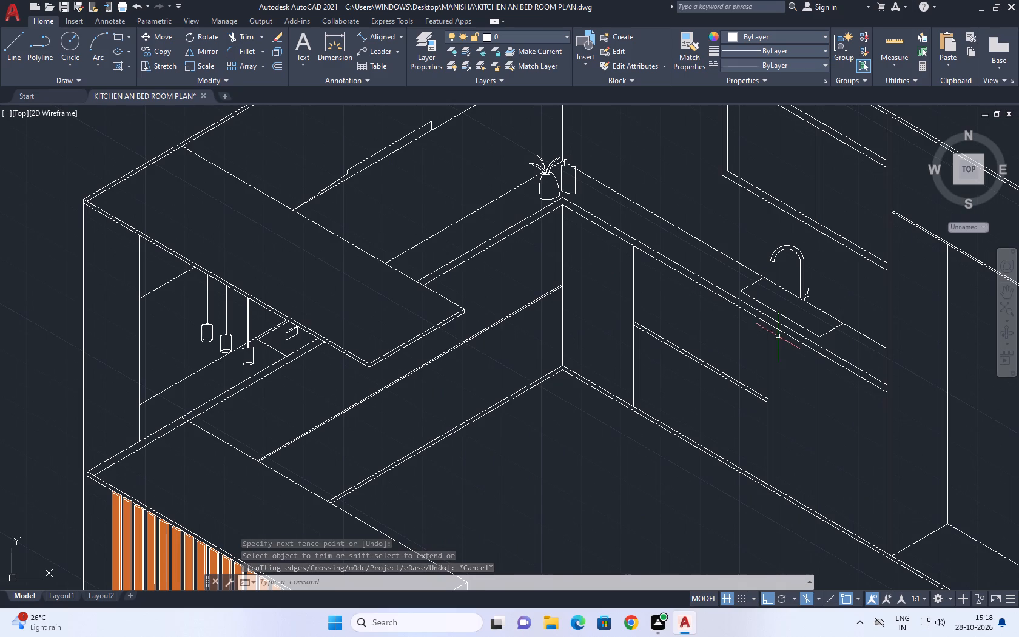
middle_click_drag(804, 359, 784, 348)
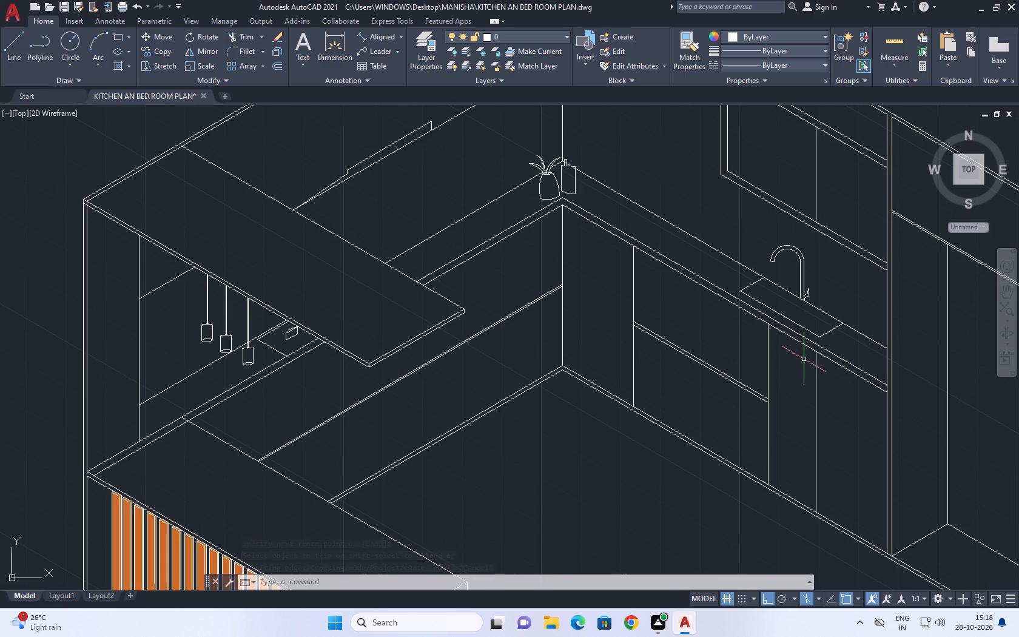
middle_click_drag(784, 348, 710, 365)
scroll(707, 368, "down", 1)
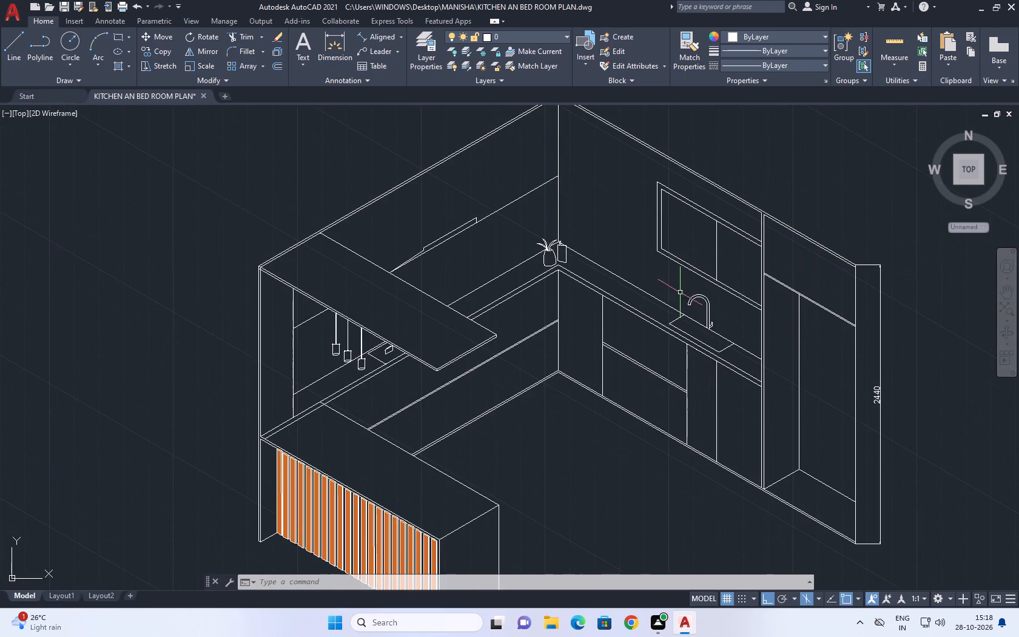
scroll(696, 310, "up", 6)
scroll(519, 268, "down", 5)
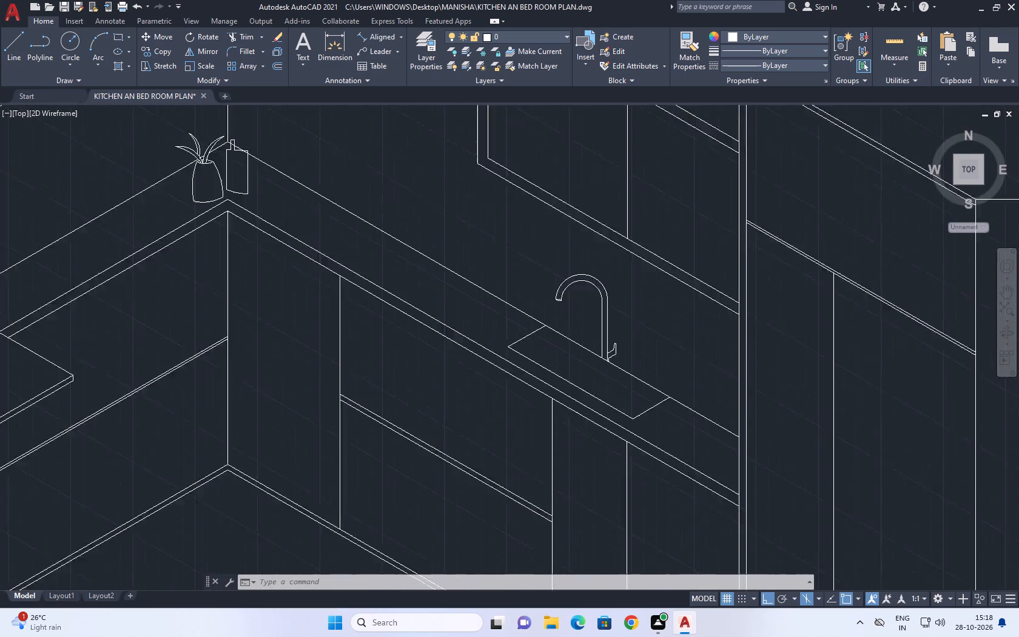
middle_click_drag(715, 352, 822, 359)
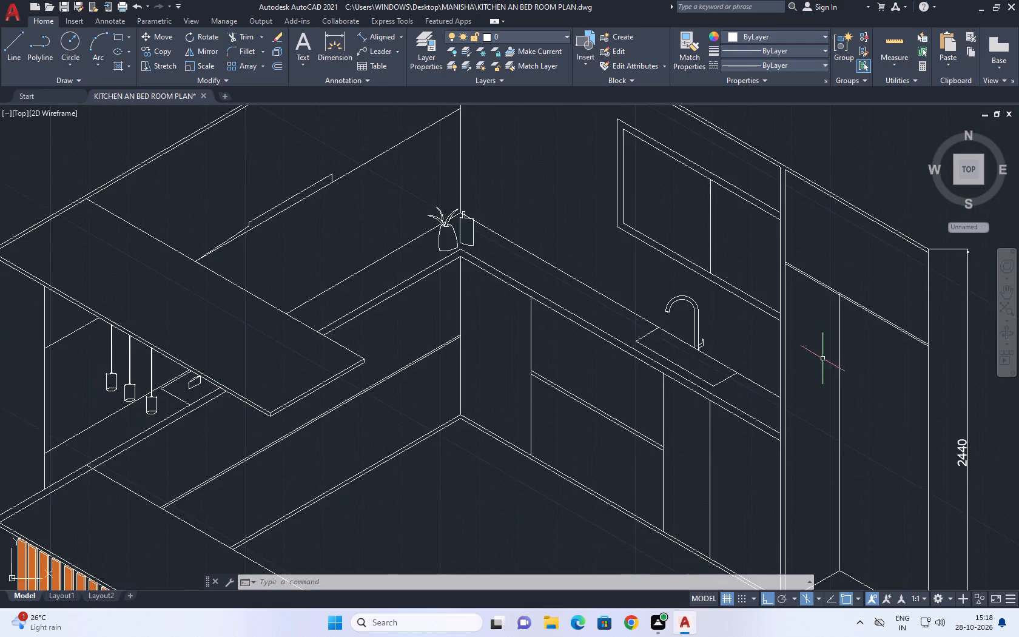
scroll(822, 358, "down", 2)
middle_click_drag(789, 430, 701, 389)
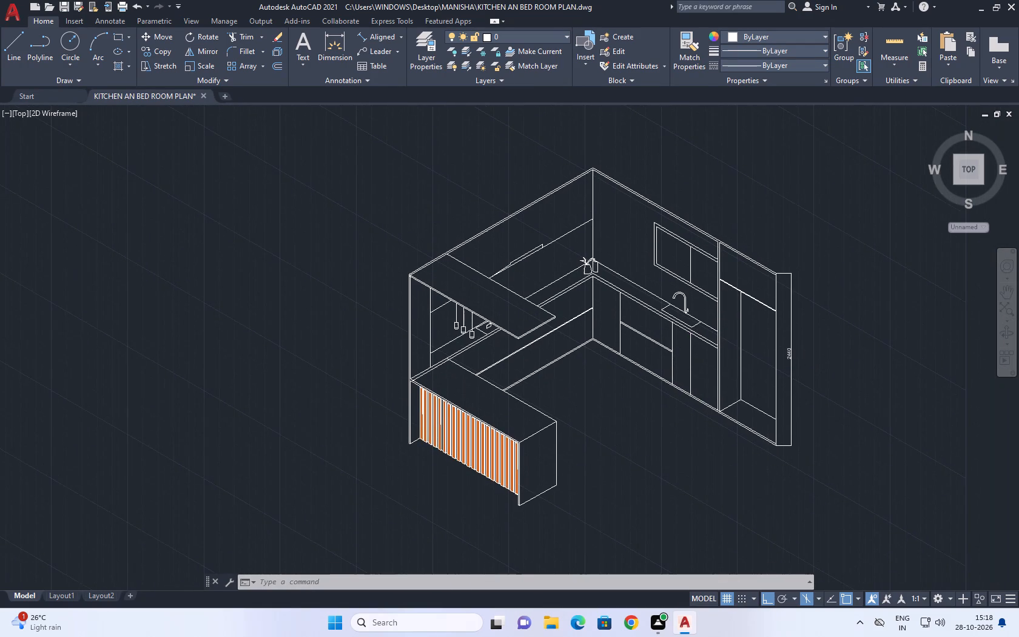
middle_click_drag(701, 389, 703, 427)
middle_click(703, 427)
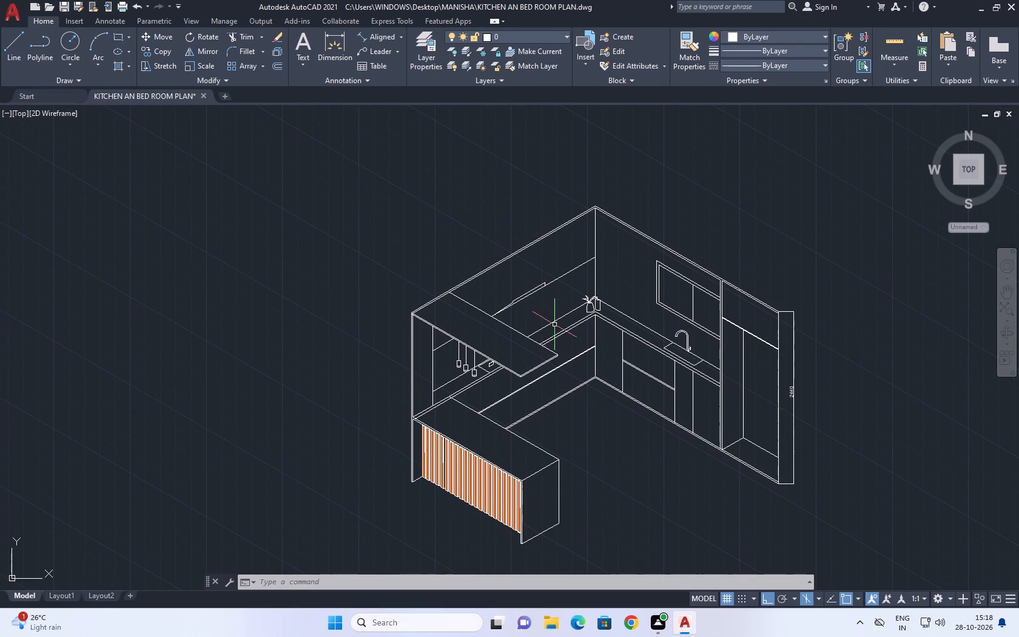
middle_click_drag(546, 393, 473, 322)
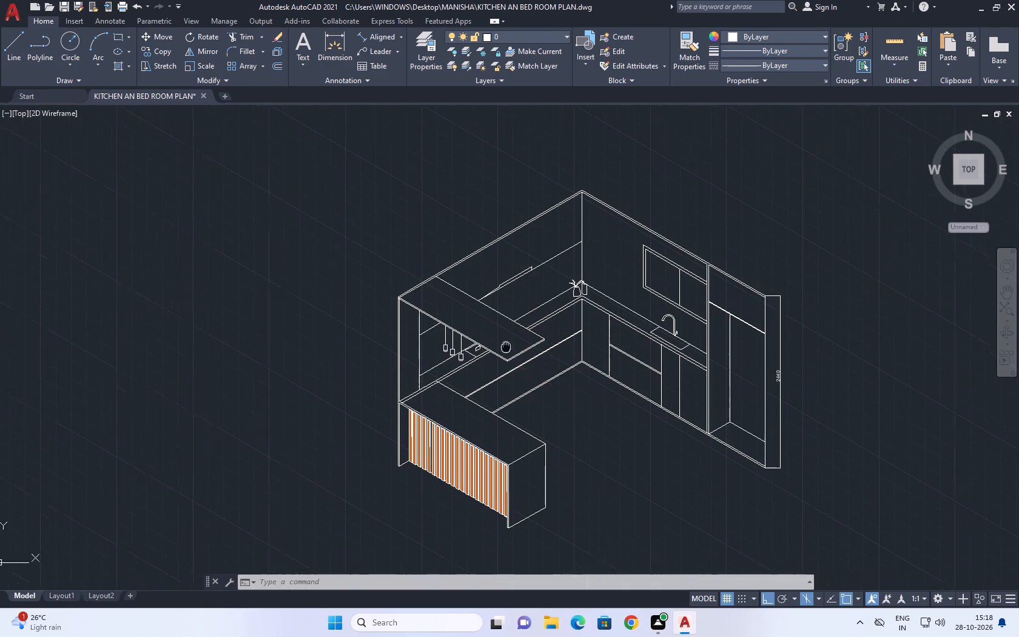
middle_click_drag(473, 322, 468, 302)
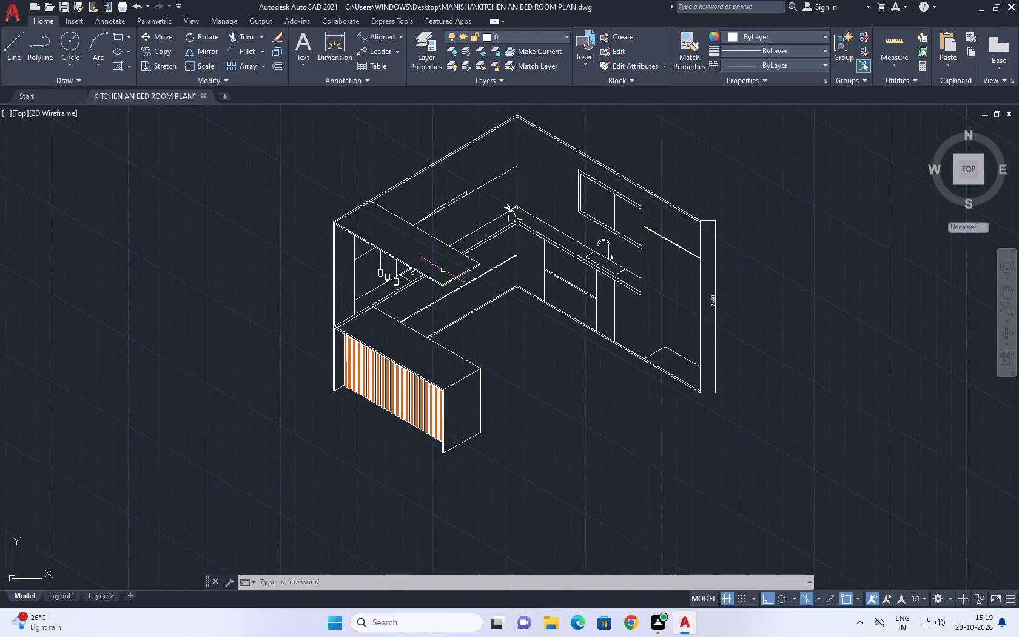
middle_click_drag(449, 389, 508, 315)
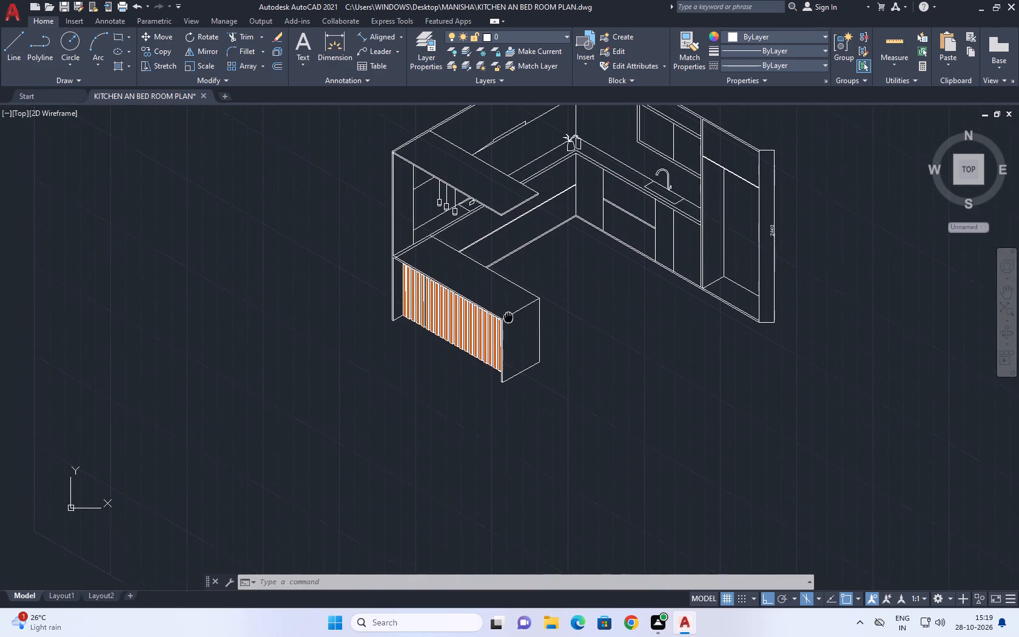
middle_click_drag(508, 315, 514, 283)
scroll(515, 285, "down", 1)
scroll(505, 366, "up", 2)
middle_click_drag(564, 263, 519, 340)
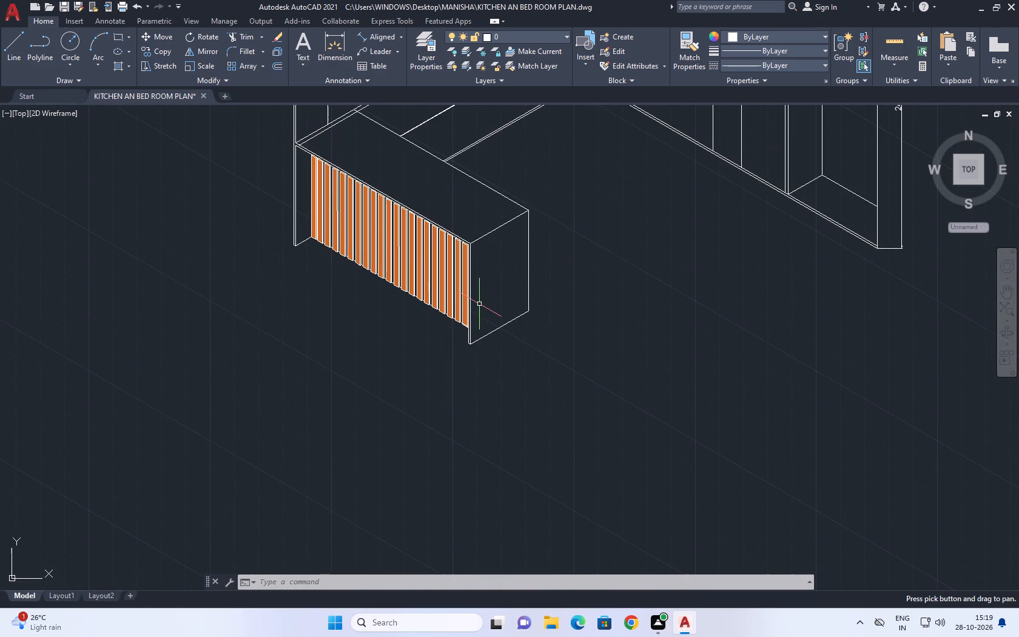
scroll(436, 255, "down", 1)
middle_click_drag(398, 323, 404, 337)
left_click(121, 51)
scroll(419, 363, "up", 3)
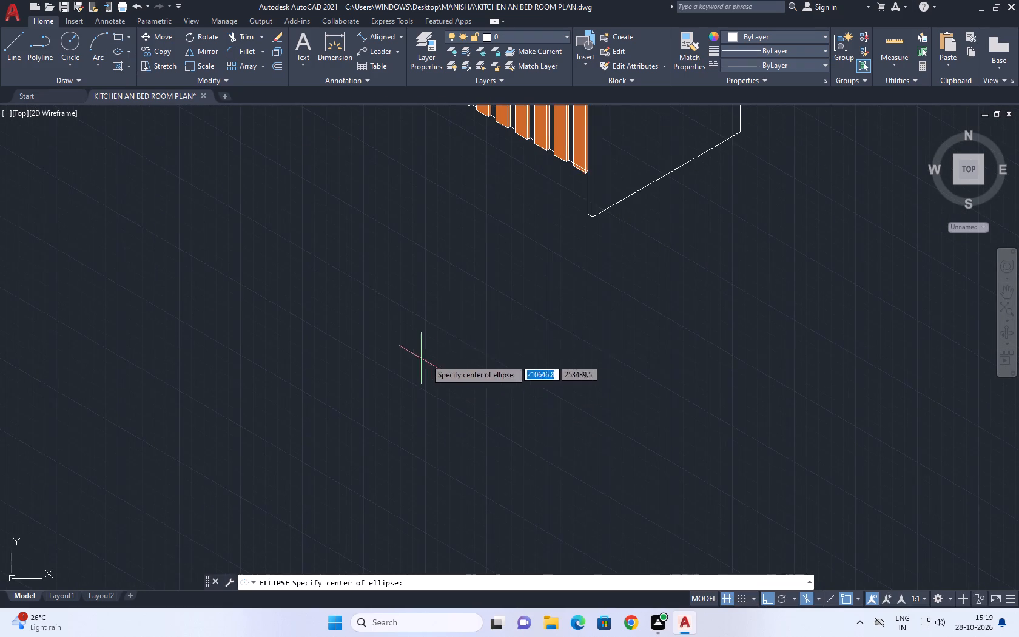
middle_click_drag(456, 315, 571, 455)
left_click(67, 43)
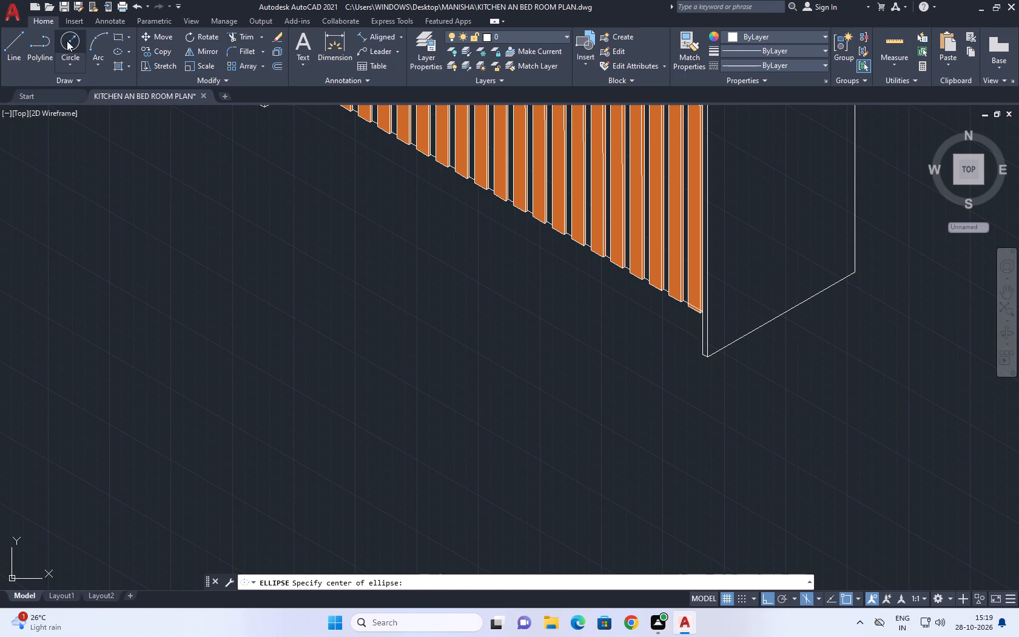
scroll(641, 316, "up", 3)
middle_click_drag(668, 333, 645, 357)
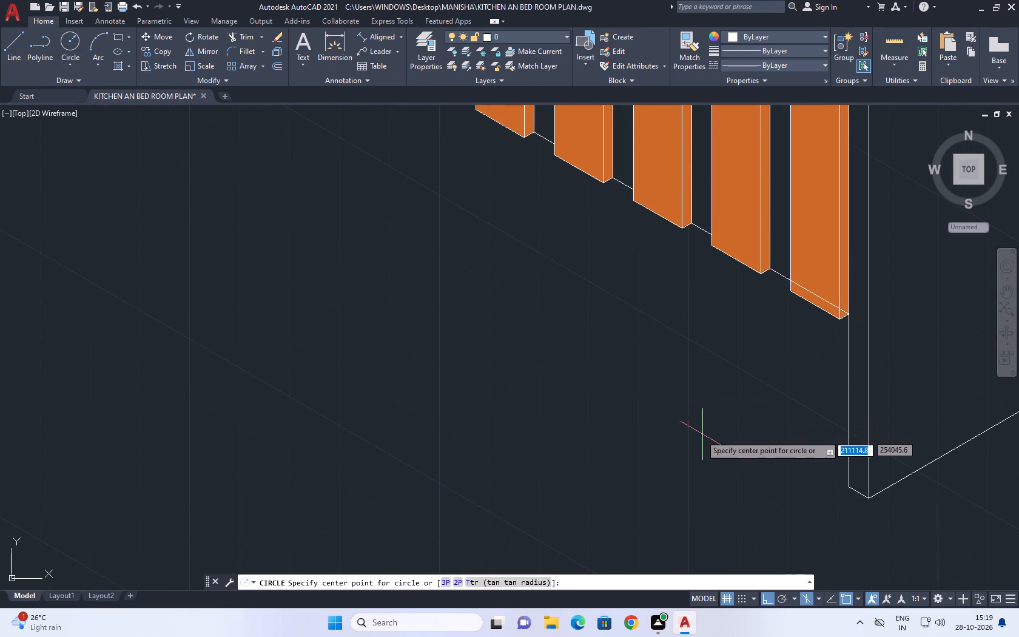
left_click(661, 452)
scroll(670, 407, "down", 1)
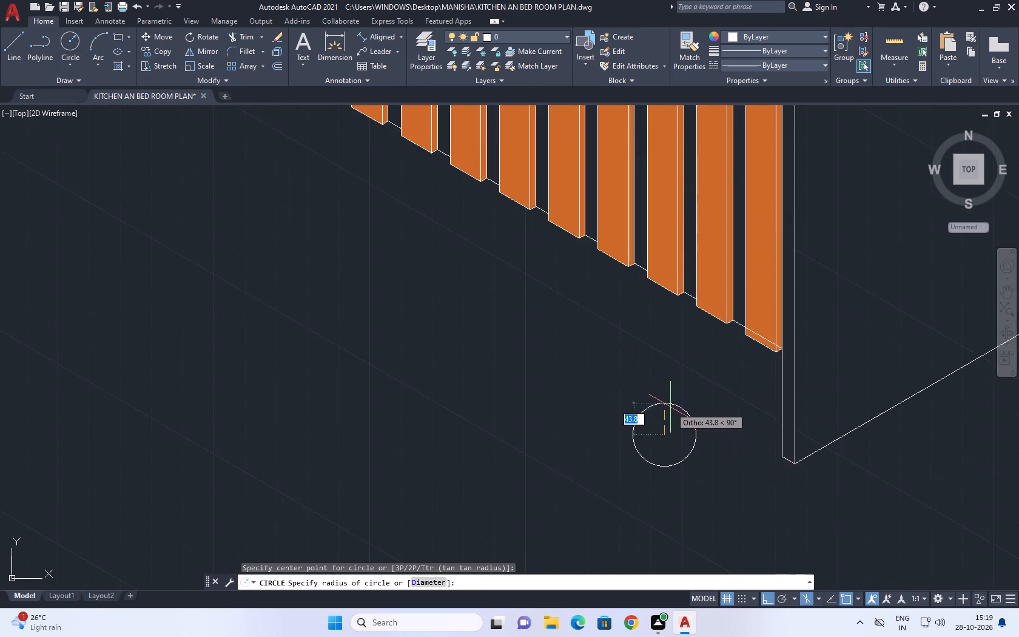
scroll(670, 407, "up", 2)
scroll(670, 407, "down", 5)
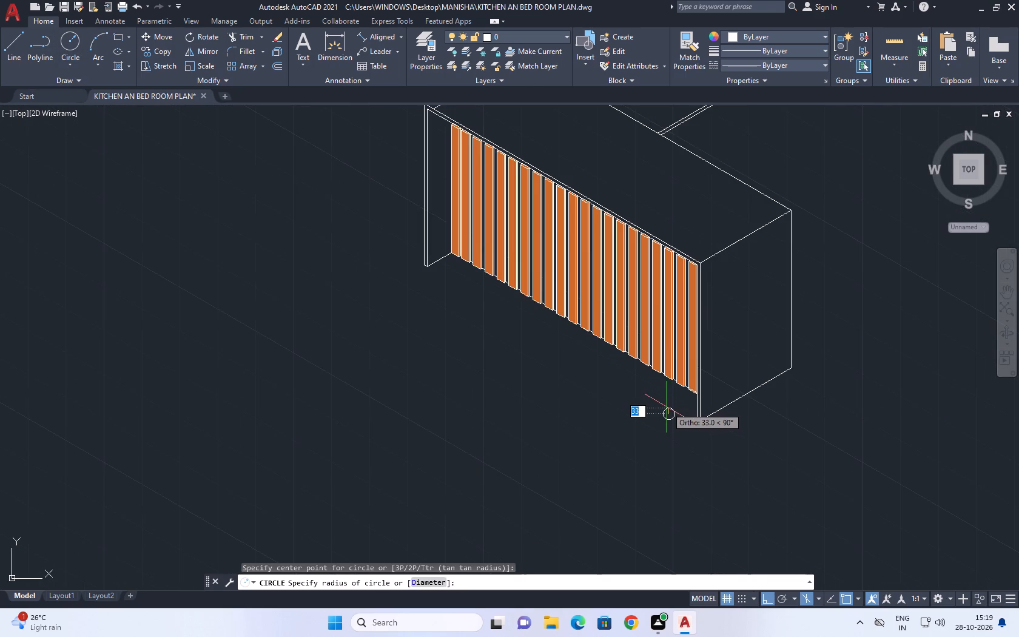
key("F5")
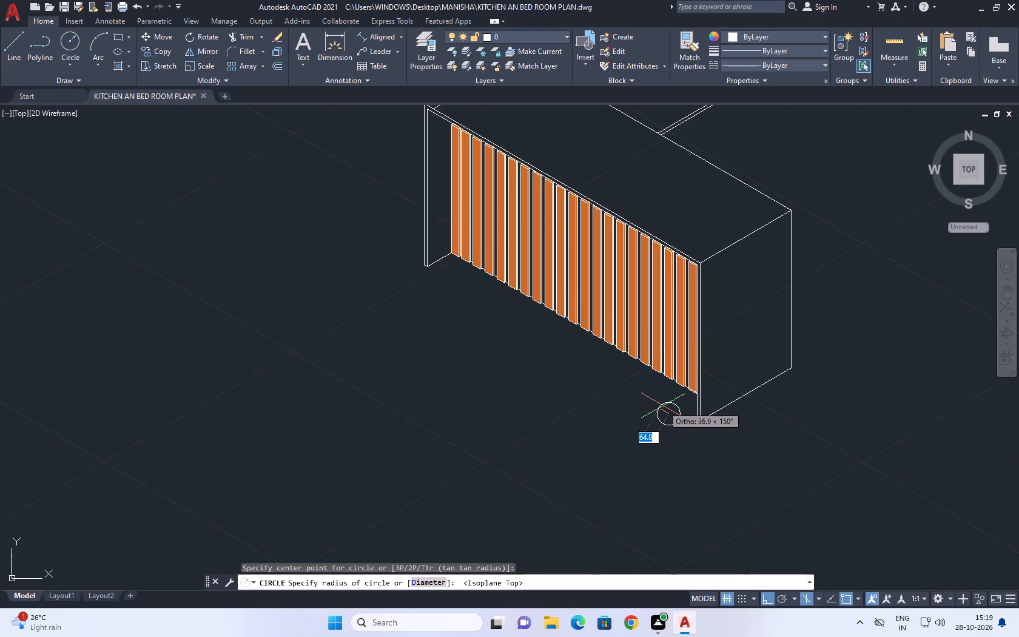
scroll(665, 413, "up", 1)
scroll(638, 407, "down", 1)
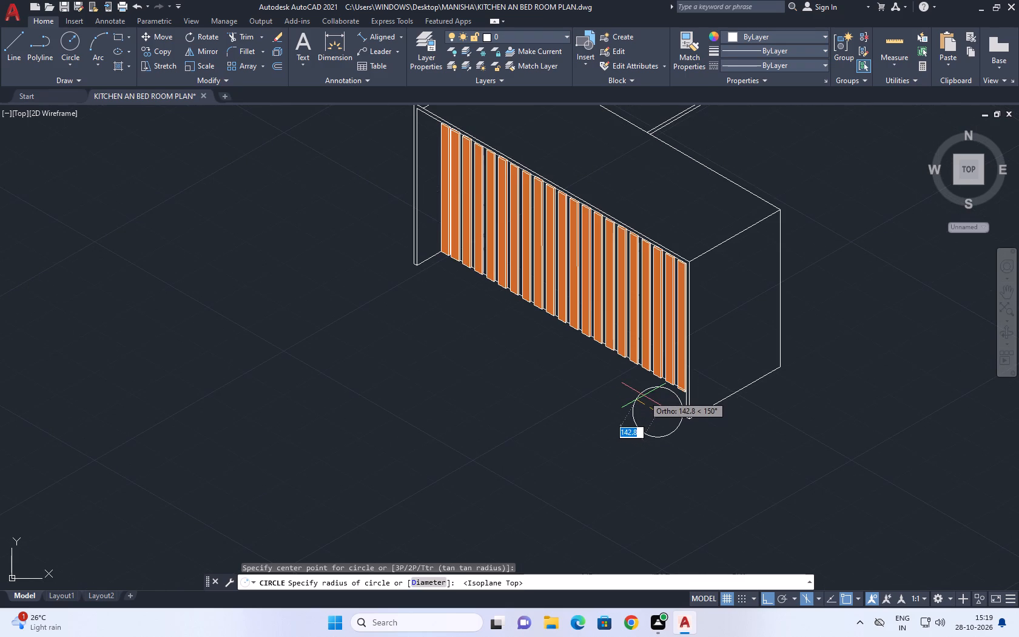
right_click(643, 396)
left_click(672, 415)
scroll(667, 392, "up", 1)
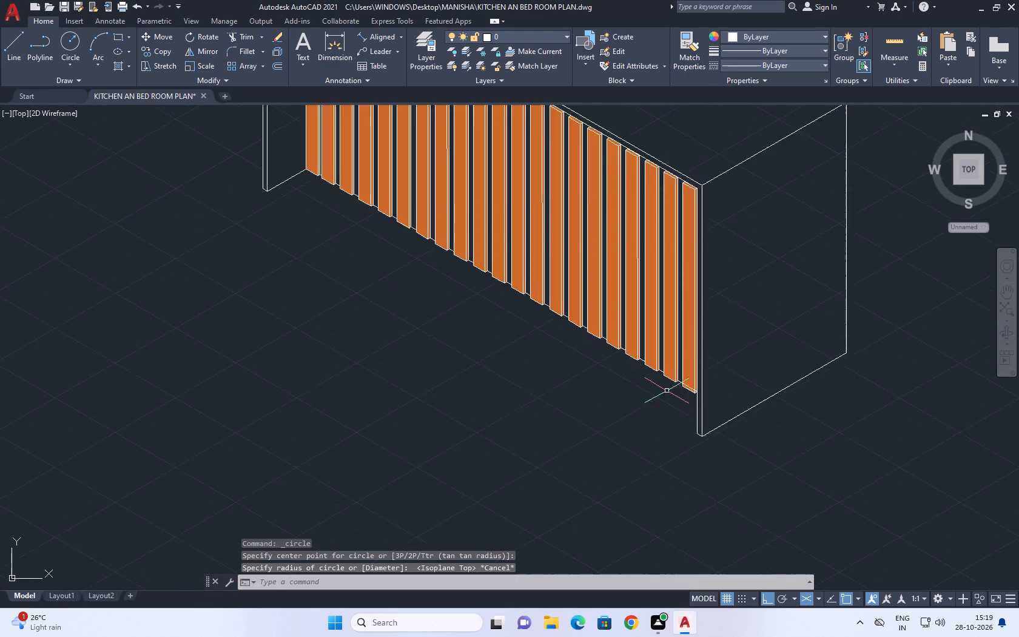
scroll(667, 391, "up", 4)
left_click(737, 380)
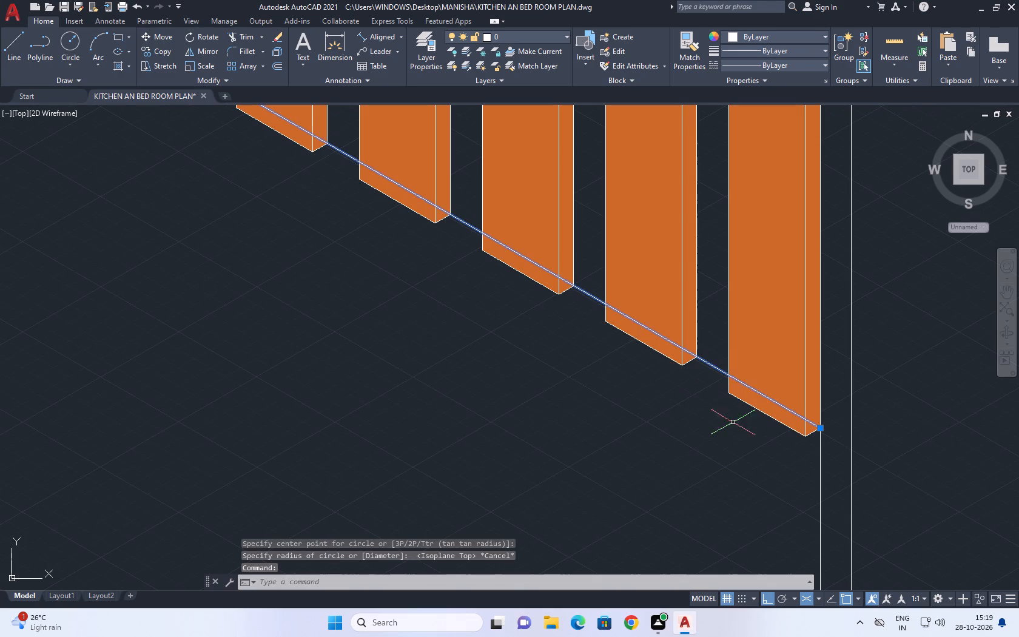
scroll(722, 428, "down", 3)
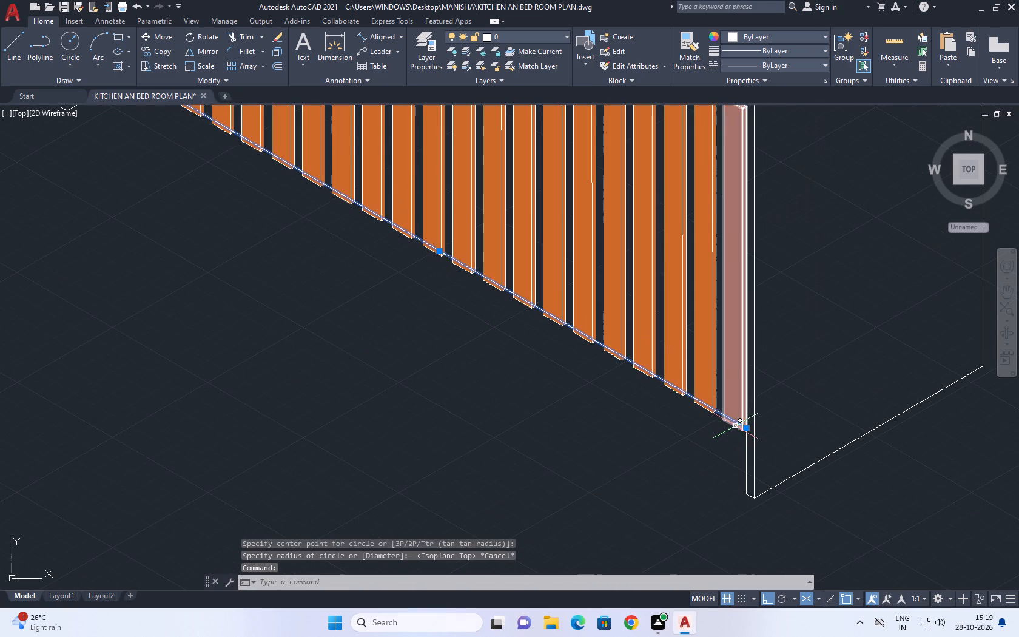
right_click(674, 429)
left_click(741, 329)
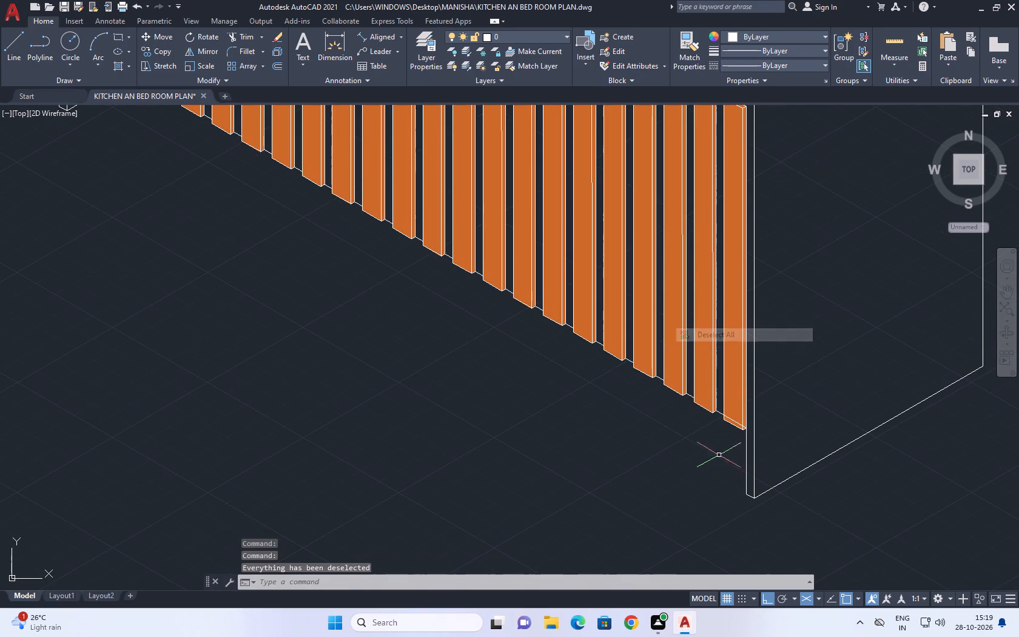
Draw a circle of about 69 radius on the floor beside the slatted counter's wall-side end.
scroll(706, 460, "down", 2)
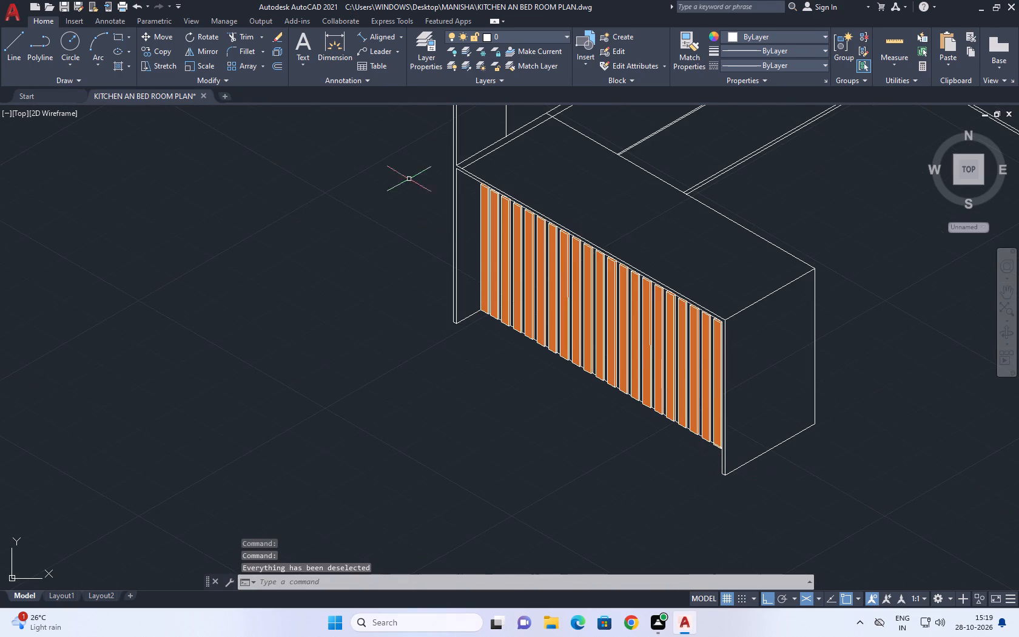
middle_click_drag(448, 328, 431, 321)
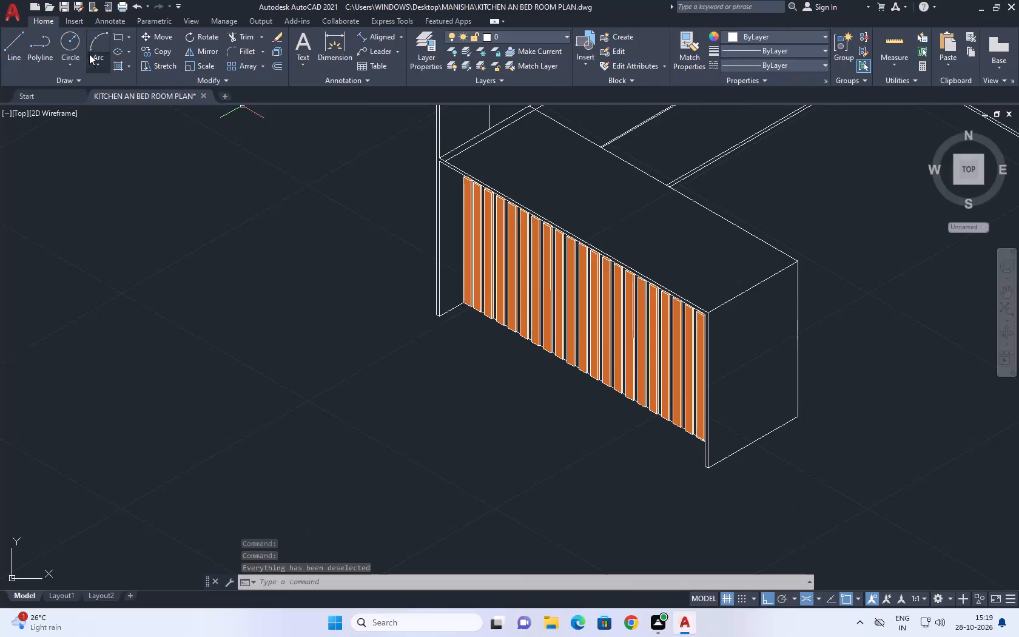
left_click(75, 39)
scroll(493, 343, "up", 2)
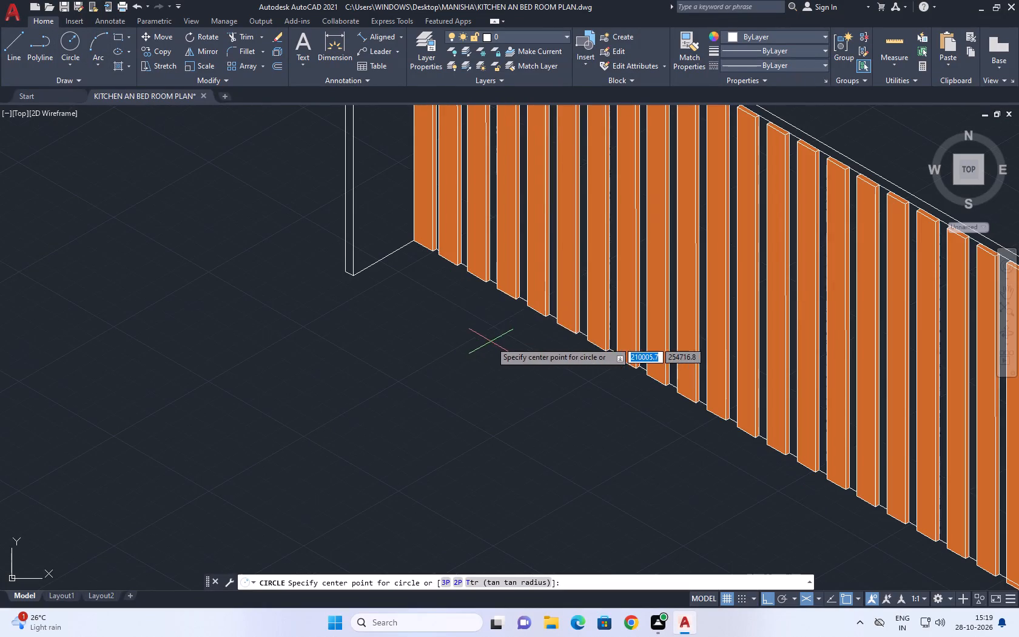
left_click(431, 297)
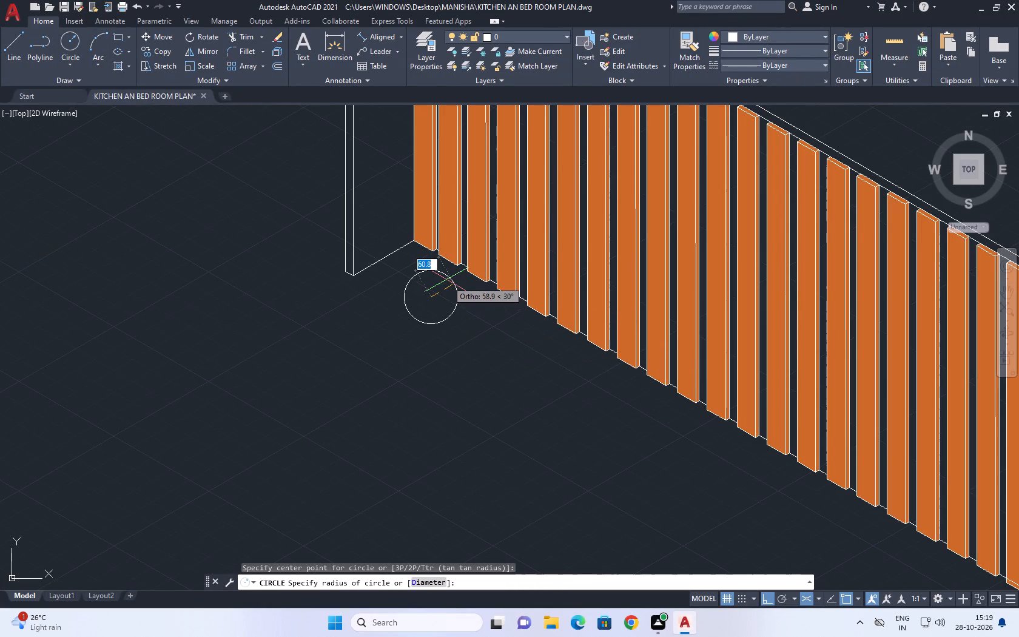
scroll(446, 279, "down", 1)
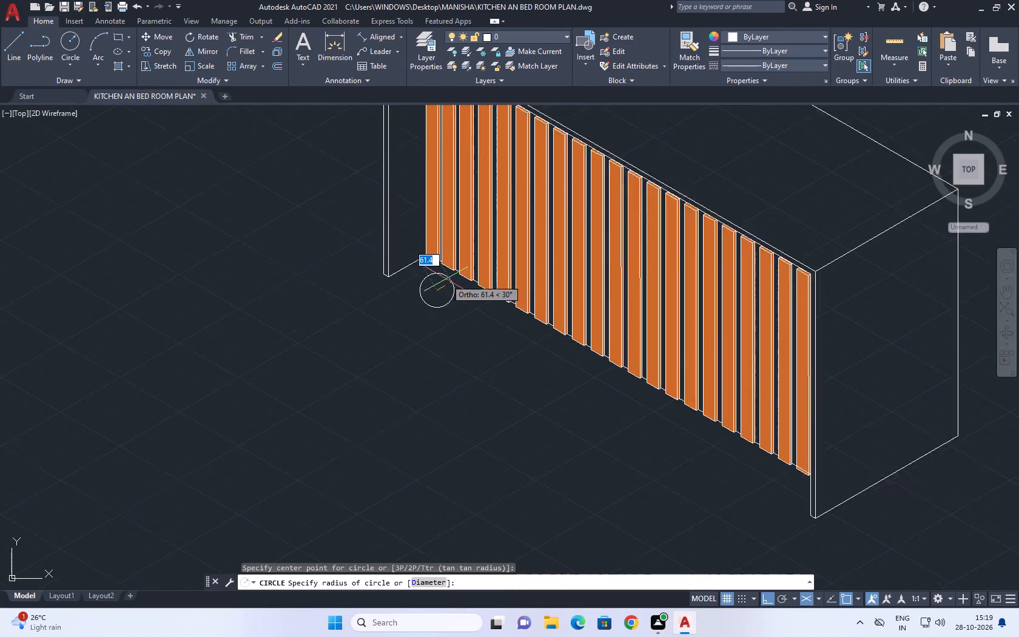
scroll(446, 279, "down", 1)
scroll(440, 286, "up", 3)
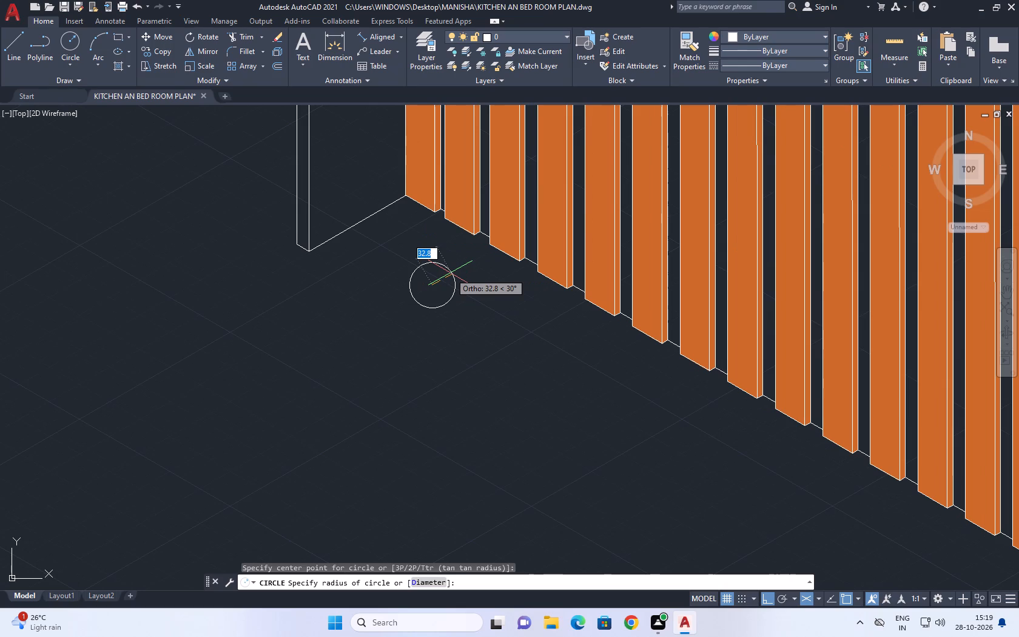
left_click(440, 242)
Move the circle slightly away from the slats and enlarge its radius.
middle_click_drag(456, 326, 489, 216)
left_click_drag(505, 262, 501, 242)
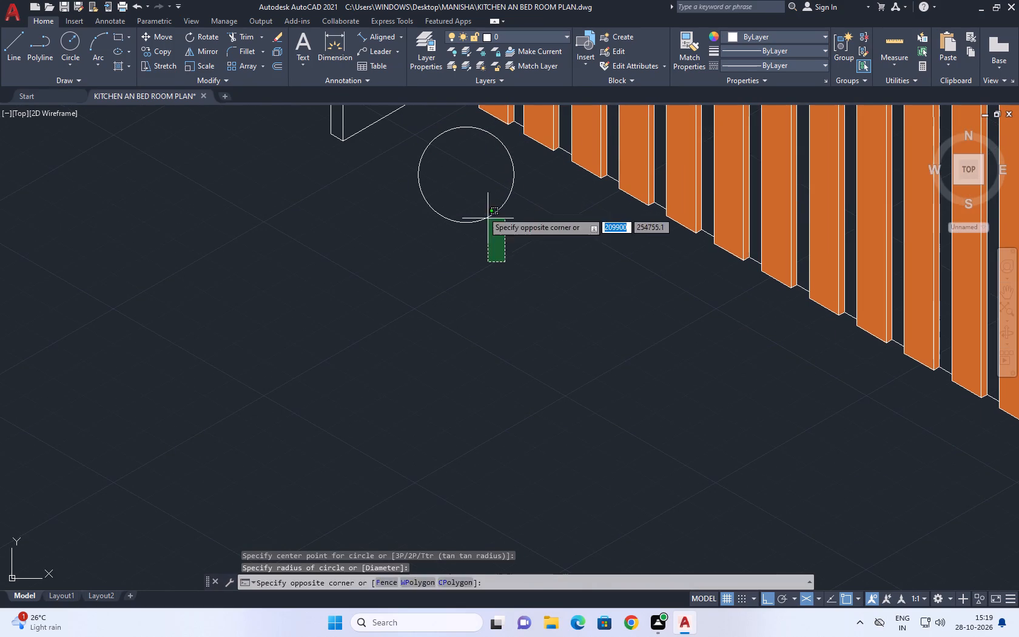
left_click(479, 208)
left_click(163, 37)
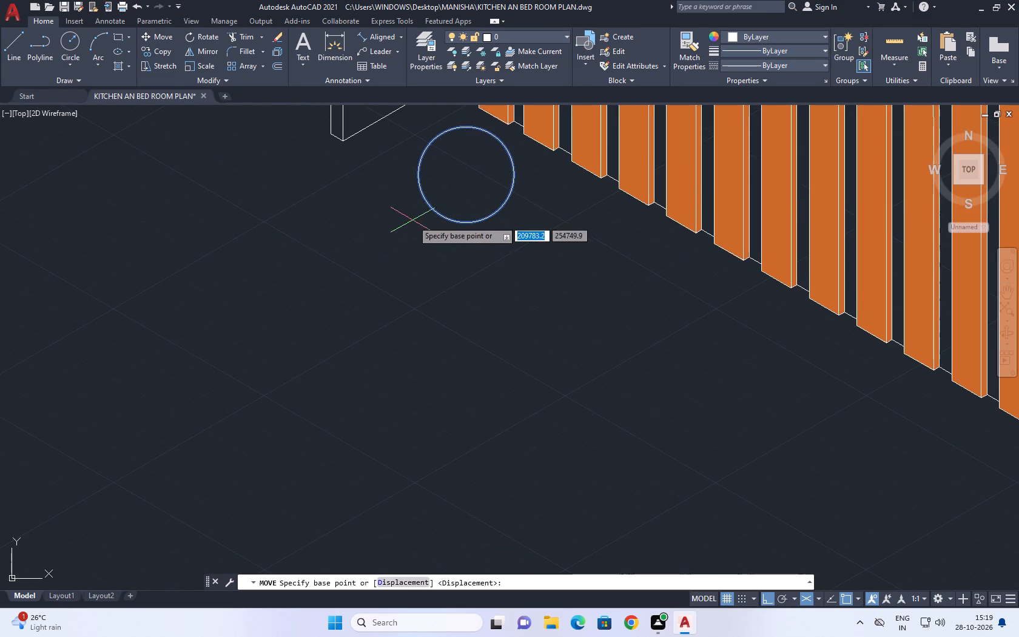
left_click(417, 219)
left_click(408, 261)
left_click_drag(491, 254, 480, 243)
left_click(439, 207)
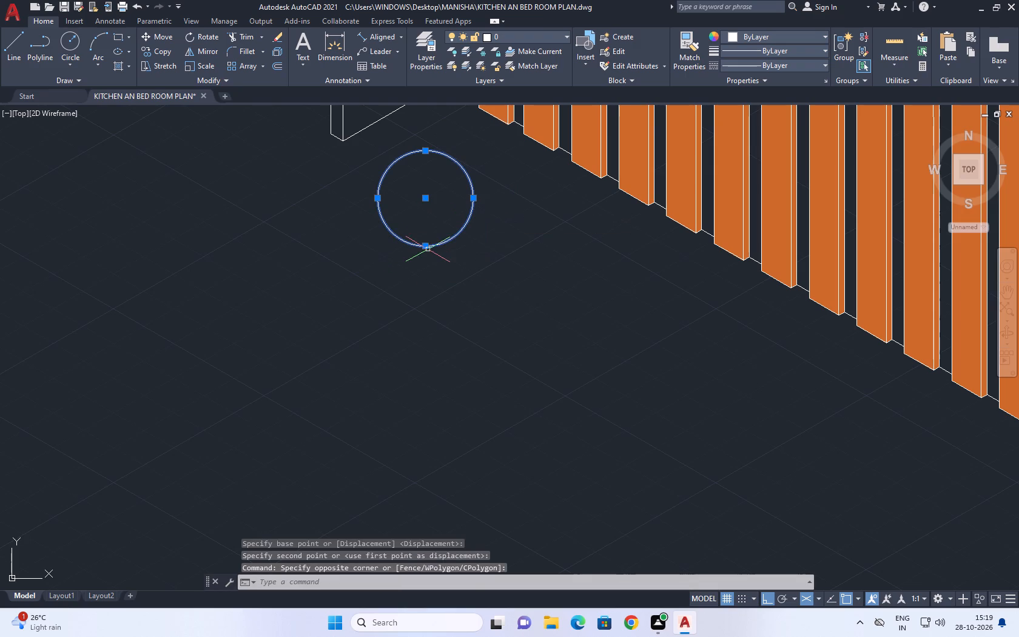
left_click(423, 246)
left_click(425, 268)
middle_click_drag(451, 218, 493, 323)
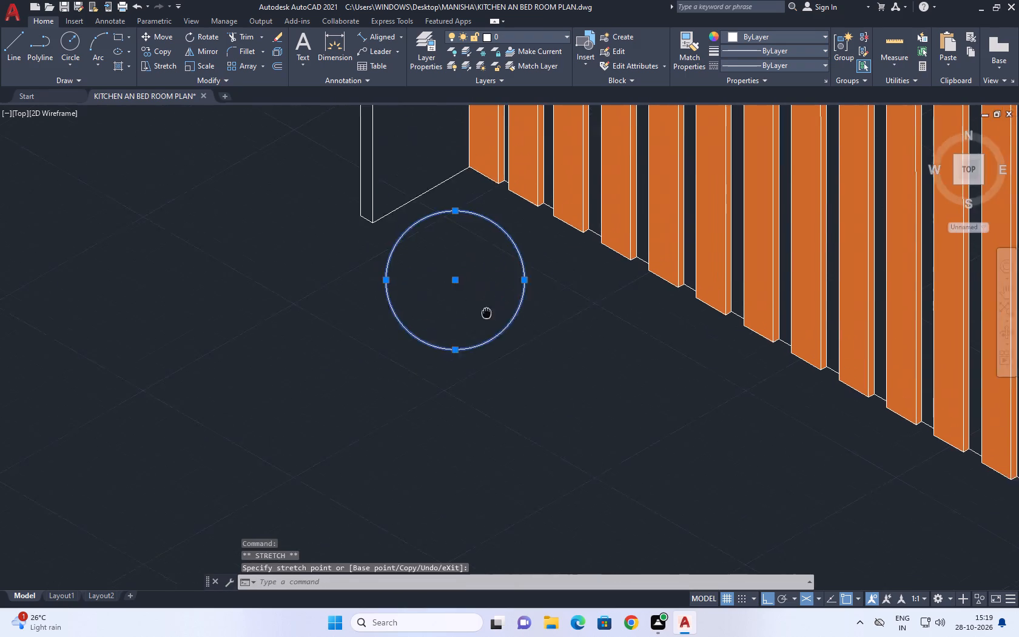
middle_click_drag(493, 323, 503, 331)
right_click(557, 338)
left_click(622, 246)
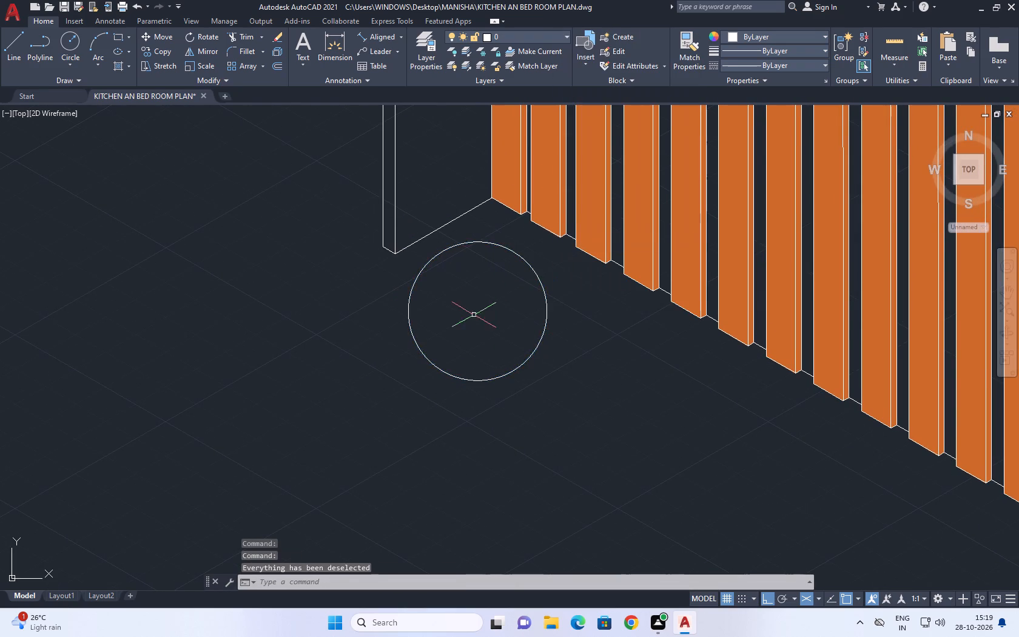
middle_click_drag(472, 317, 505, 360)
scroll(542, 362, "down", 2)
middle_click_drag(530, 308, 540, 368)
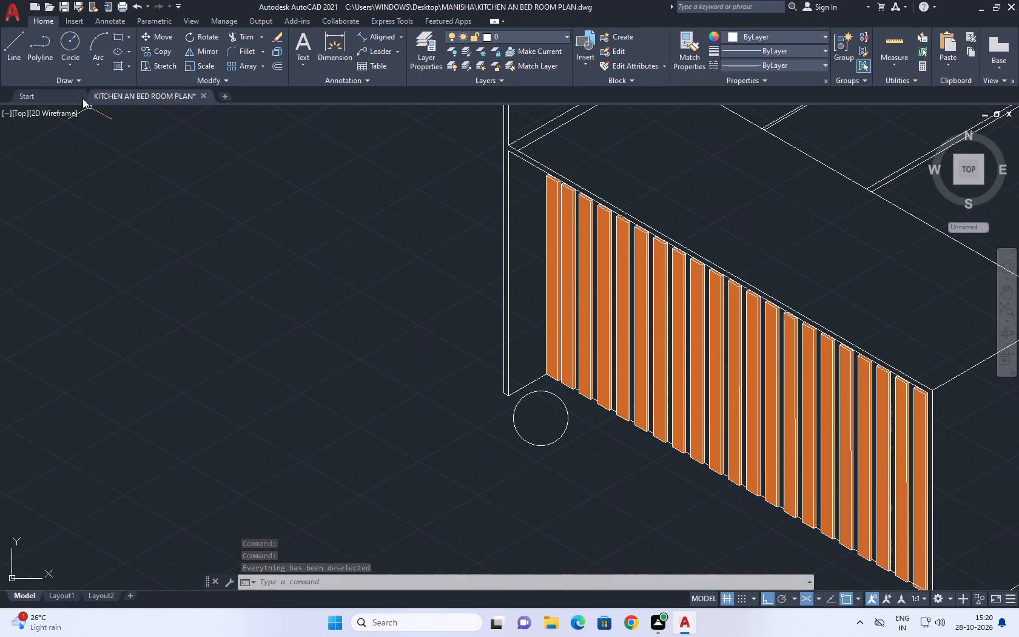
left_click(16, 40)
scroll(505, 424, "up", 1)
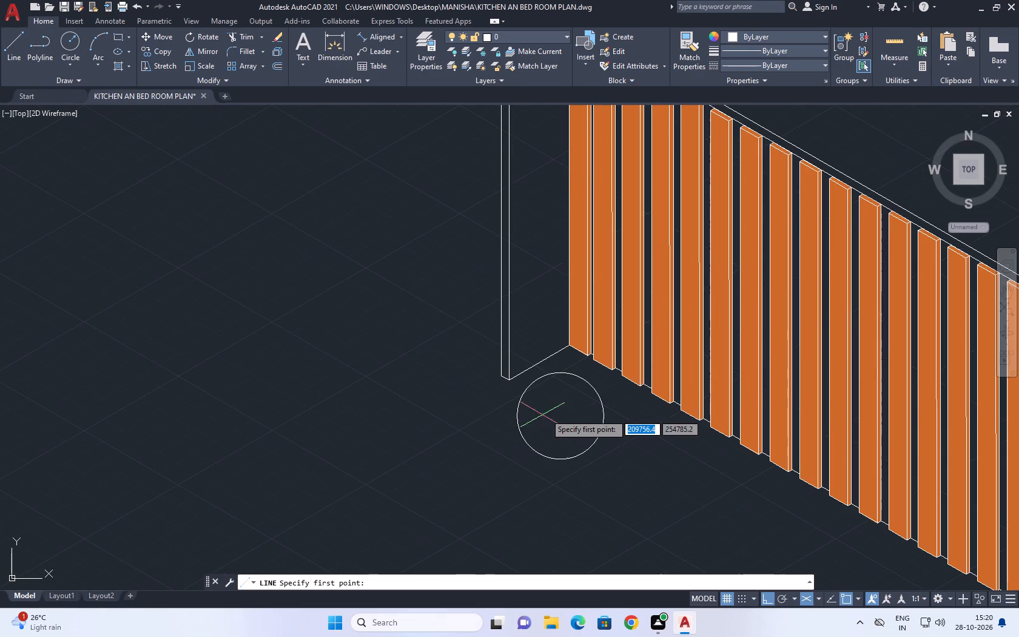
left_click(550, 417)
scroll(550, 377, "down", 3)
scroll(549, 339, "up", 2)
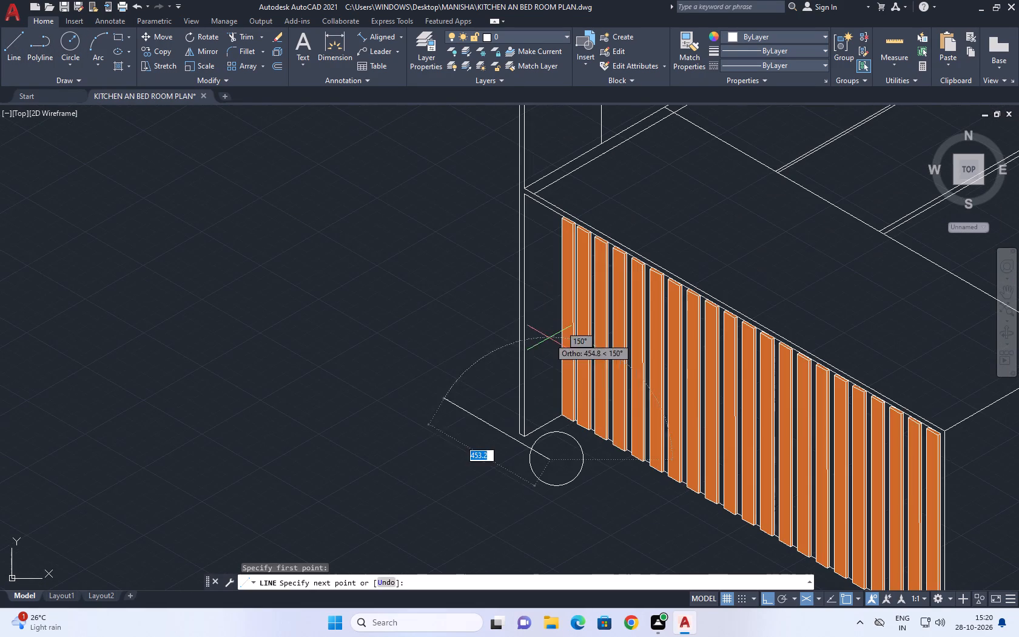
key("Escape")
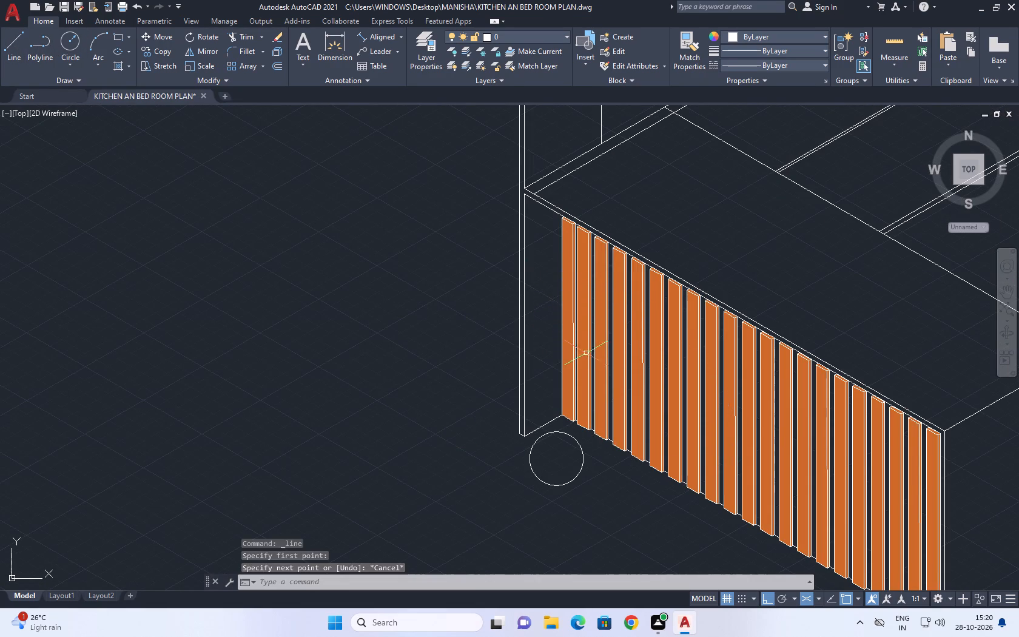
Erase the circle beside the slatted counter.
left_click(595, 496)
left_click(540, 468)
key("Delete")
Draw a larger circle on the open floor in front of the slatted counter, clear of its wall-side end.
scroll(533, 445, "down", 3)
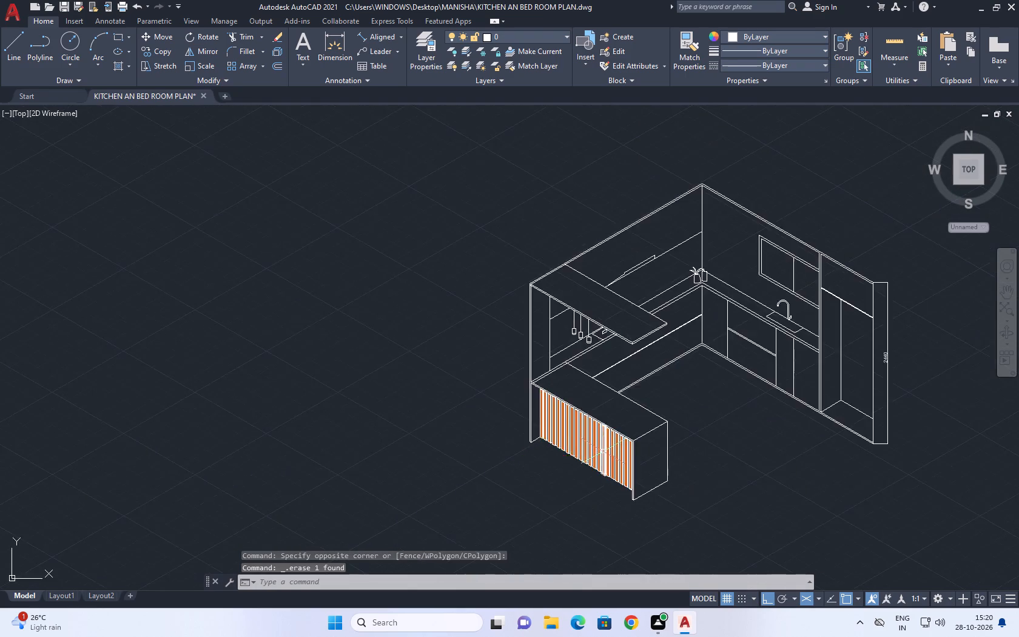
middle_click_drag(603, 451, 455, 390)
middle_click_drag(539, 447, 550, 405)
key("c")
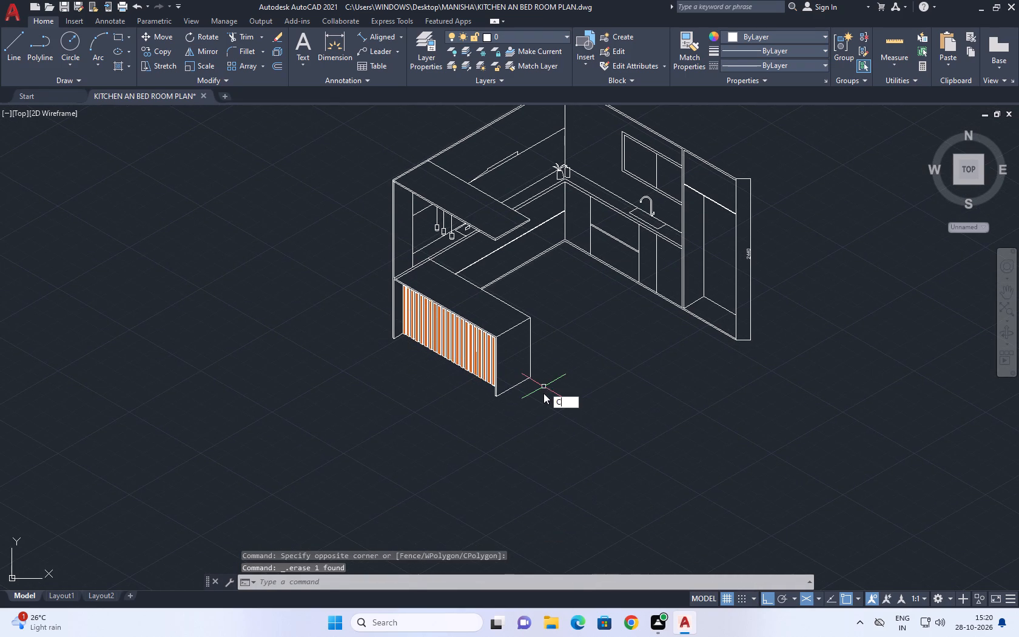
key("space")
scroll(387, 405, "up", 1)
left_click(348, 406)
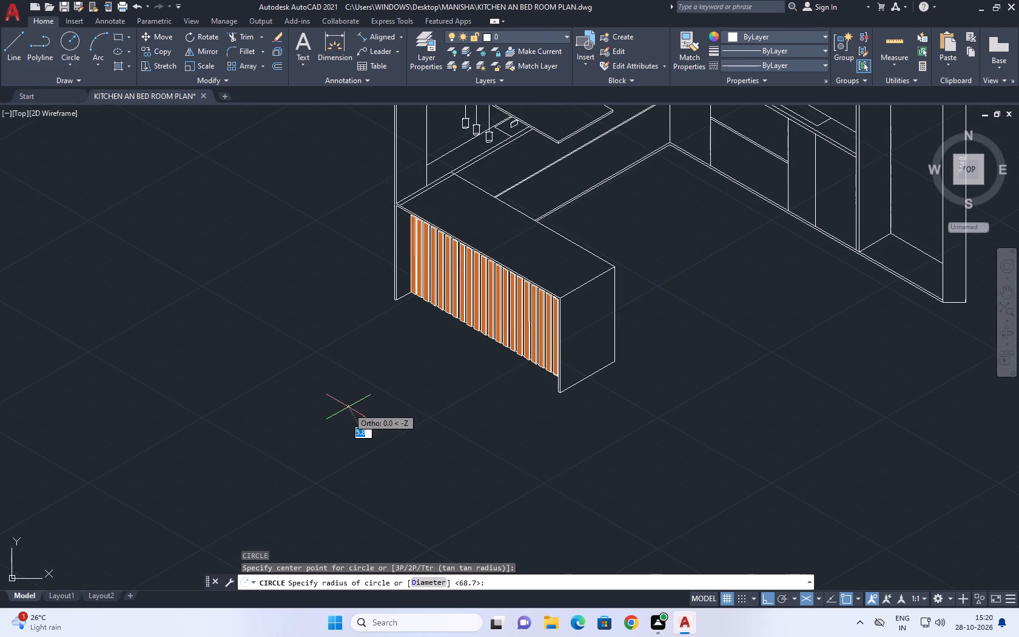
left_click(351, 386)
scroll(341, 413, "up", 3)
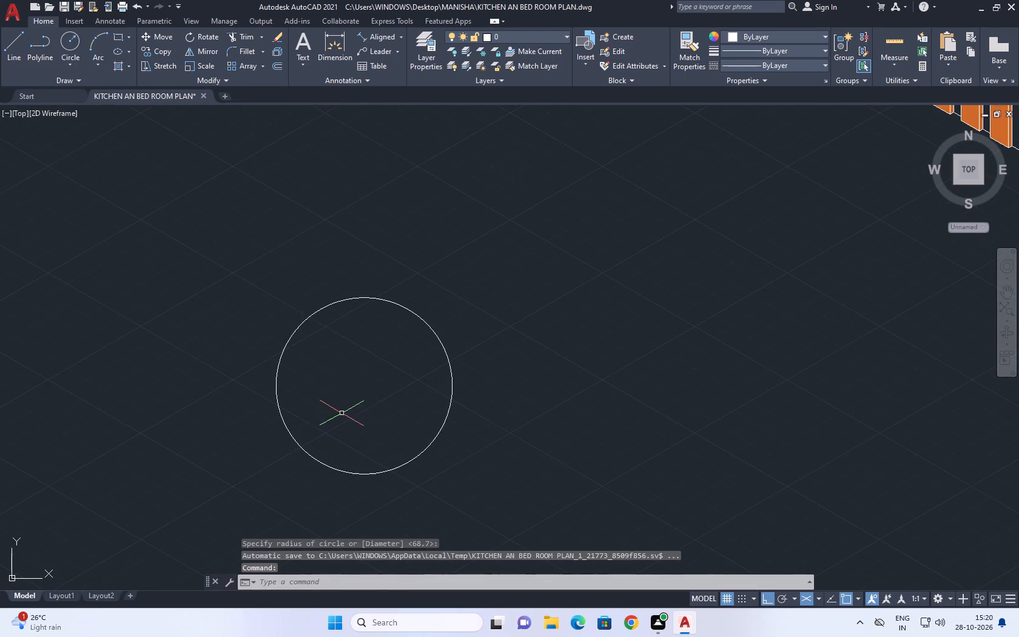
Draw a 600 vertical line upward from inside the circle, using the right isoplane.
left_click(12, 49)
middle_click_drag(285, 347, 312, 362)
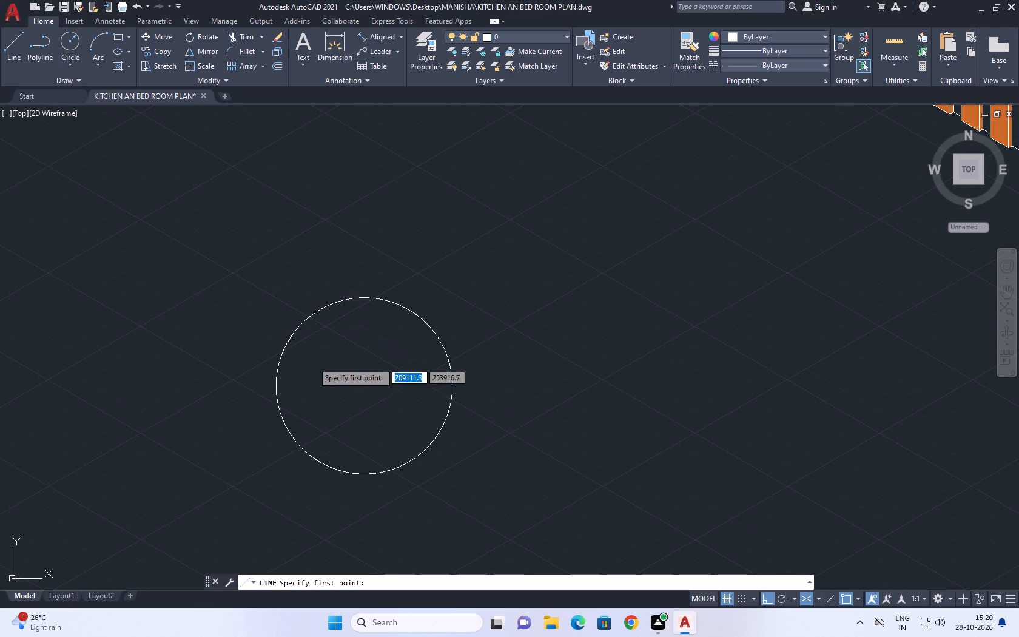
middle_click_drag(312, 362, 380, 371)
middle_click_drag(351, 379, 409, 428)
middle_click(413, 430)
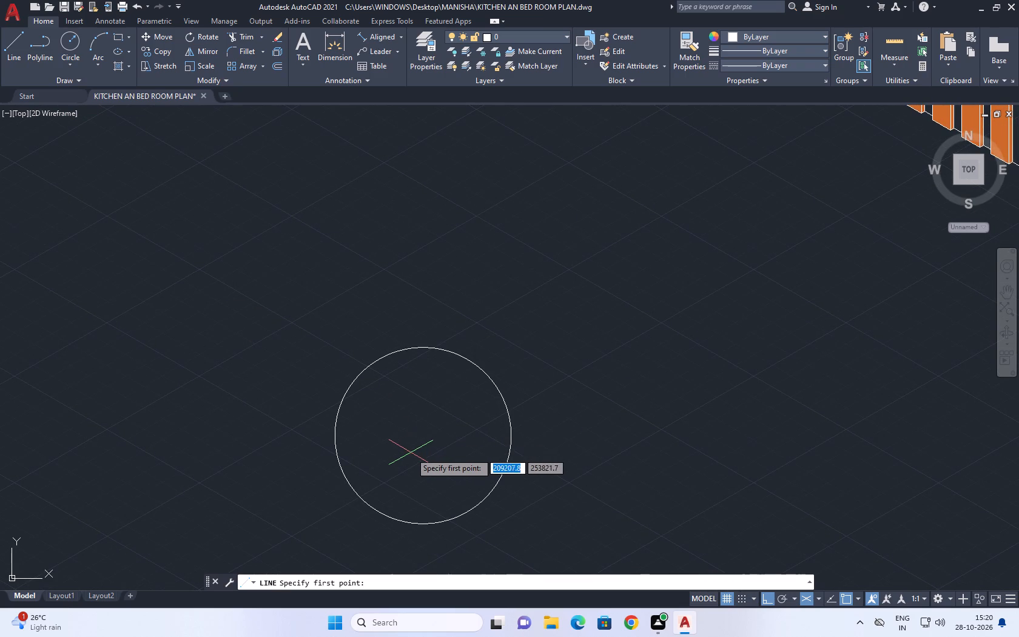
left_click(401, 440)
scroll(392, 335, "down", 3)
middle_click_drag(394, 261, 400, 311)
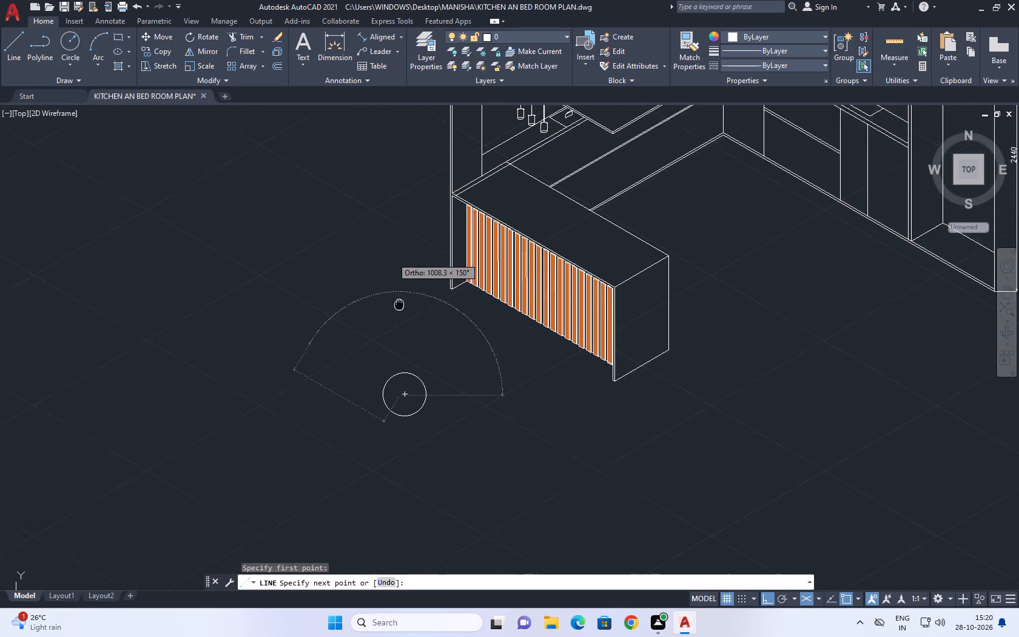
middle_click_drag(400, 311, 403, 321)
key("F5")
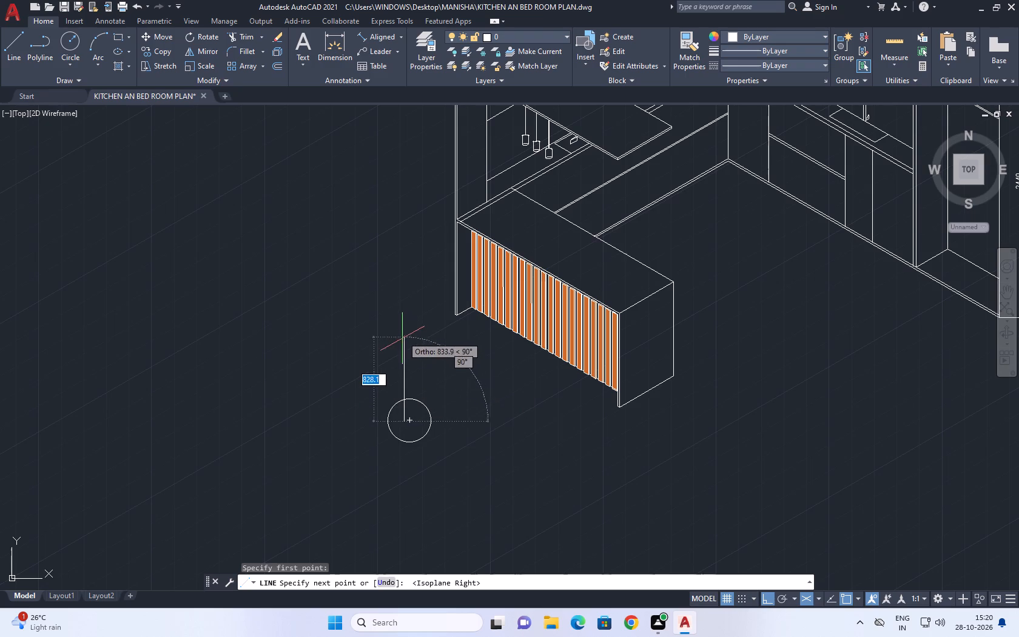
scroll(397, 360, "up", 2)
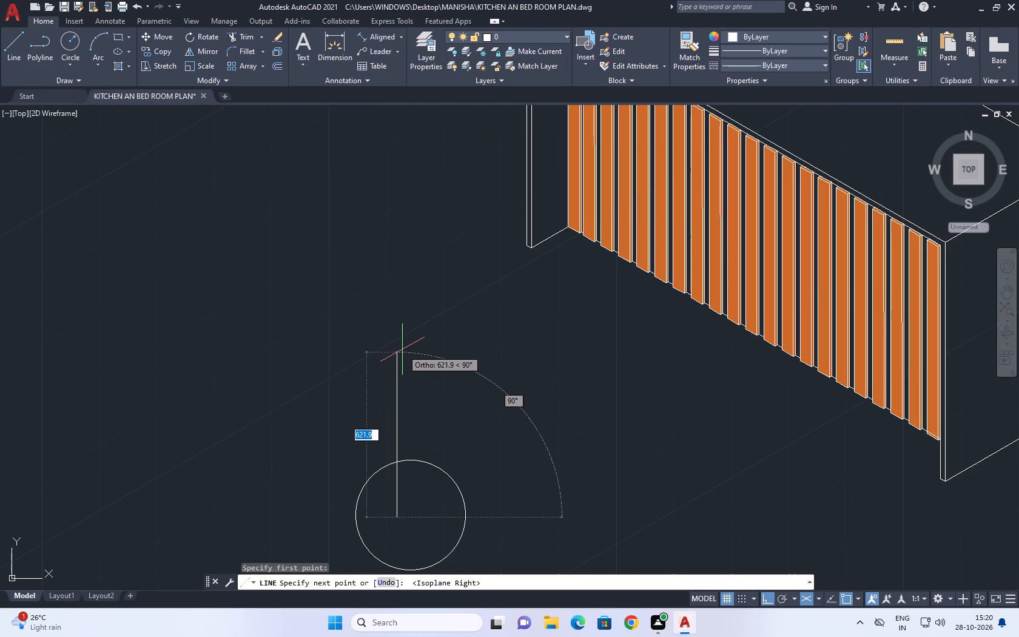
type("600")
key("Return")
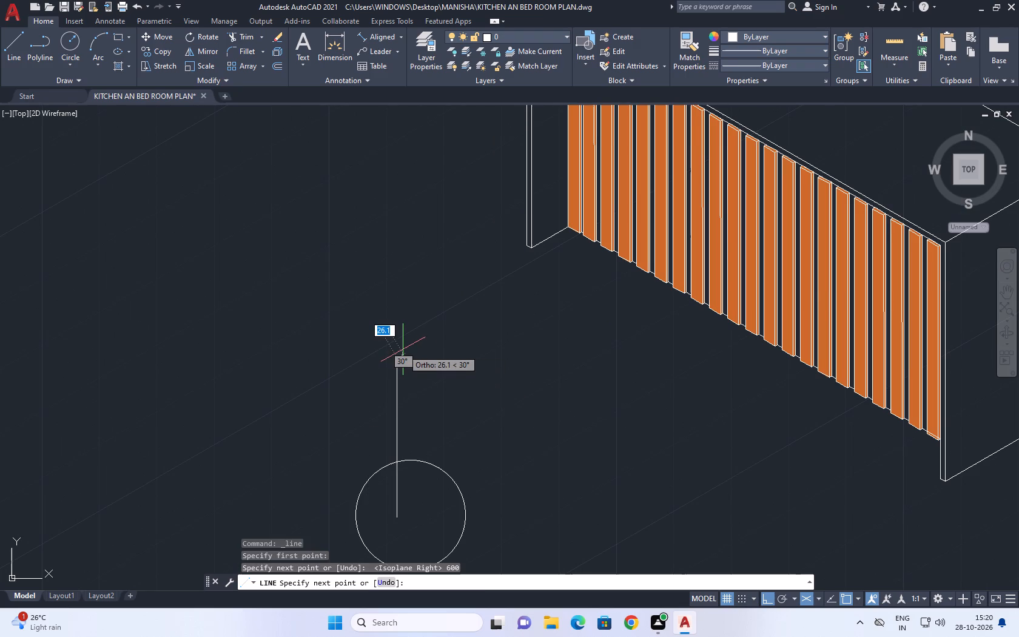
middle_click_drag(468, 386, 440, 336)
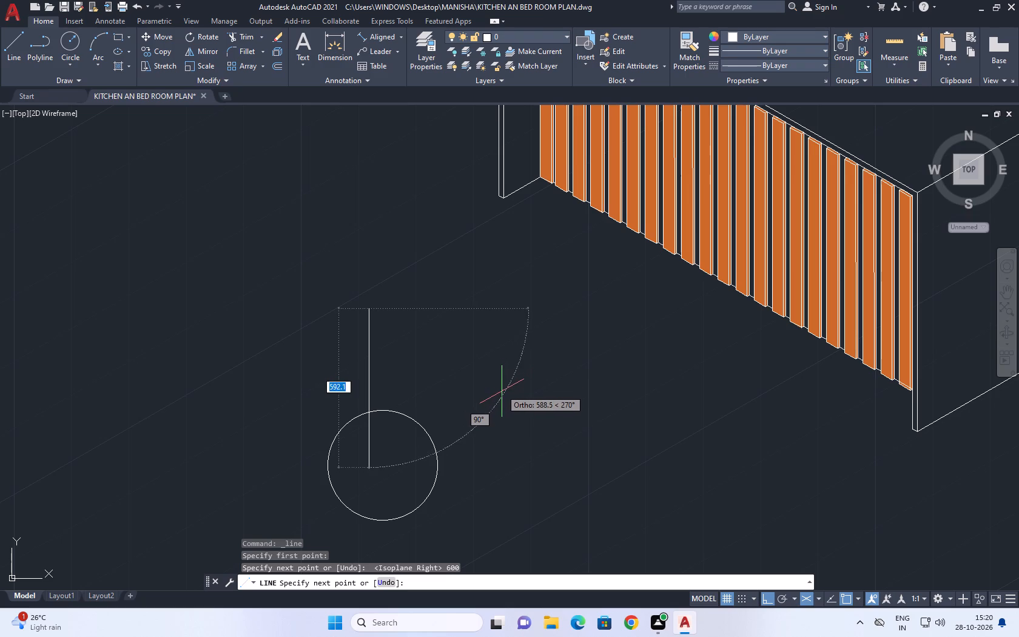
key("F8")
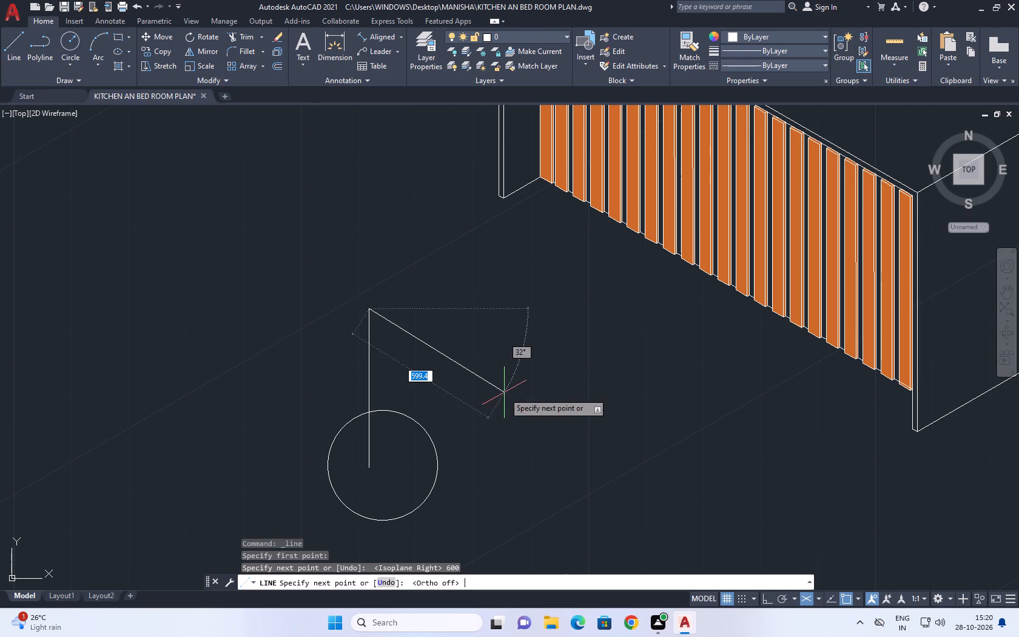
scroll(381, 314, "up", 1)
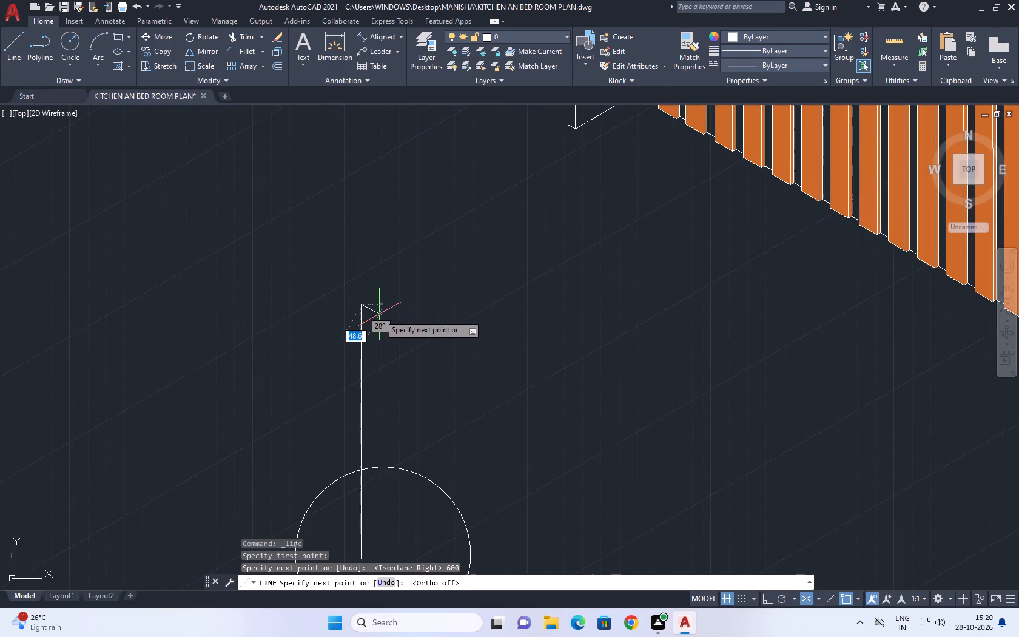
middle_click_drag(381, 315, 449, 302)
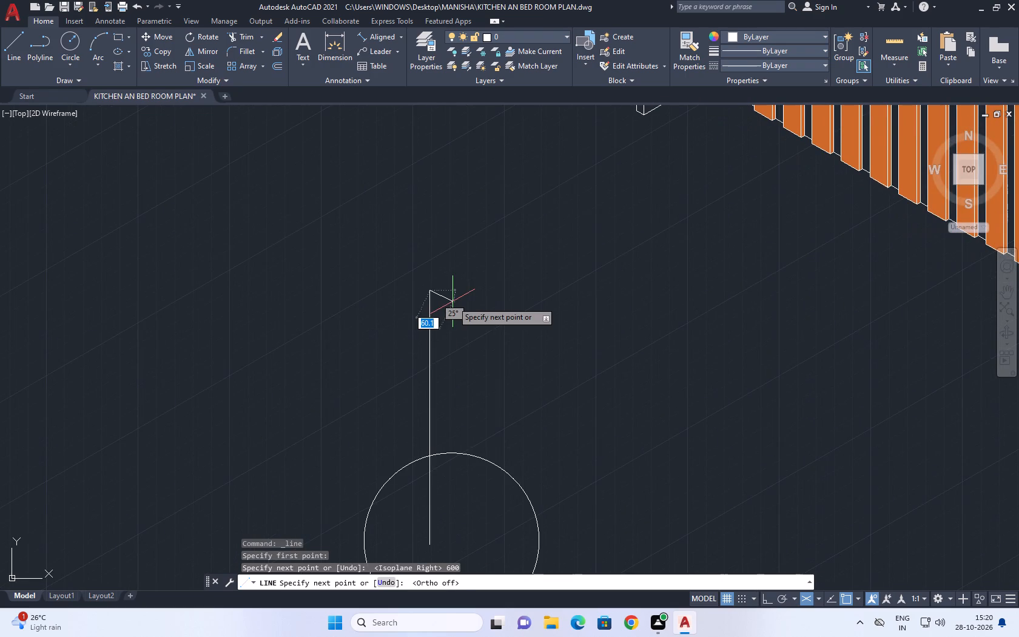
right_click(452, 302)
left_click(495, 320)
Copy the vertical line sideways within the circle, trying a distance of 200 and replacing it with 60.
middle_click_drag(431, 330, 442, 263)
left_click_drag(449, 298, 438, 287)
left_click(411, 253)
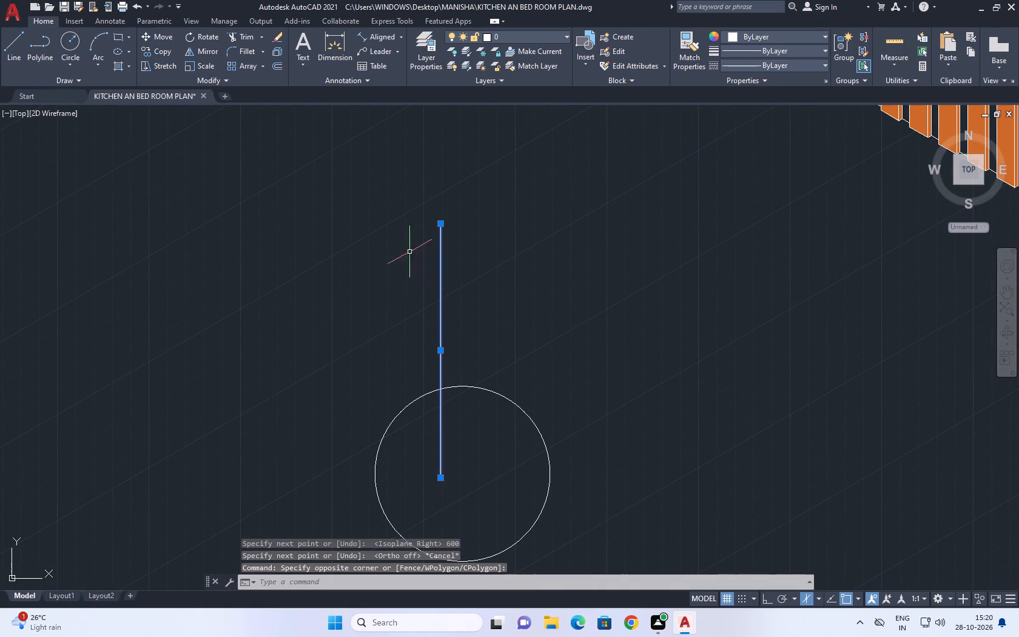
left_click(163, 51)
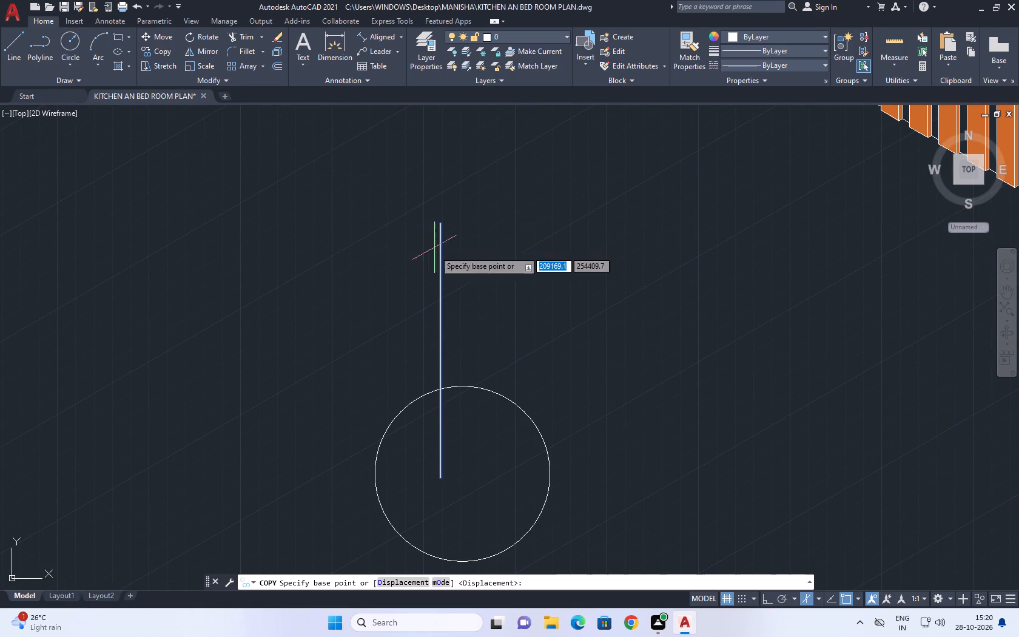
left_click(425, 325)
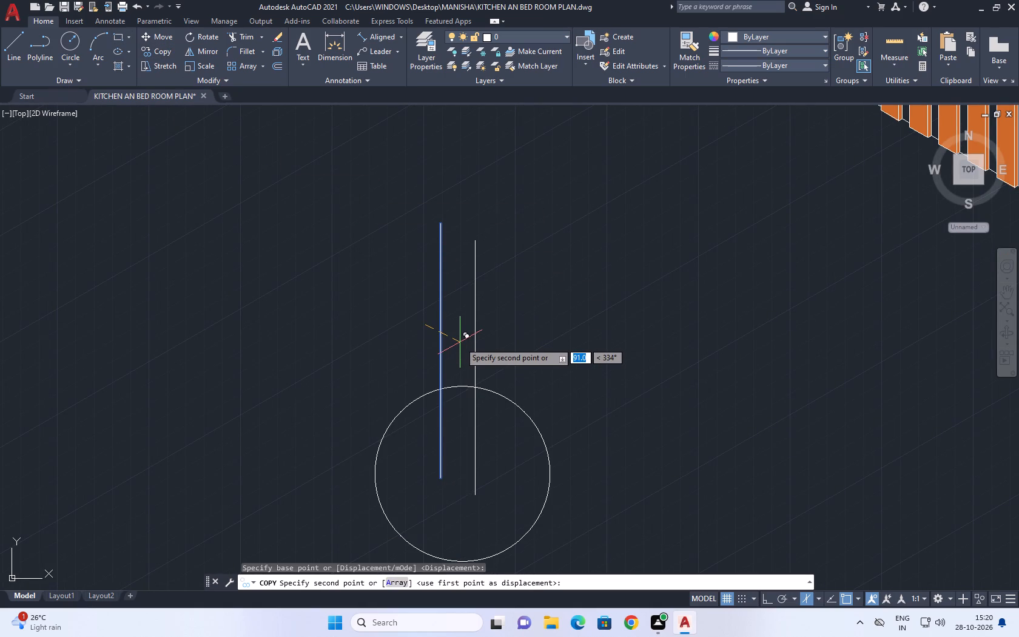
type("200")
key("Return")
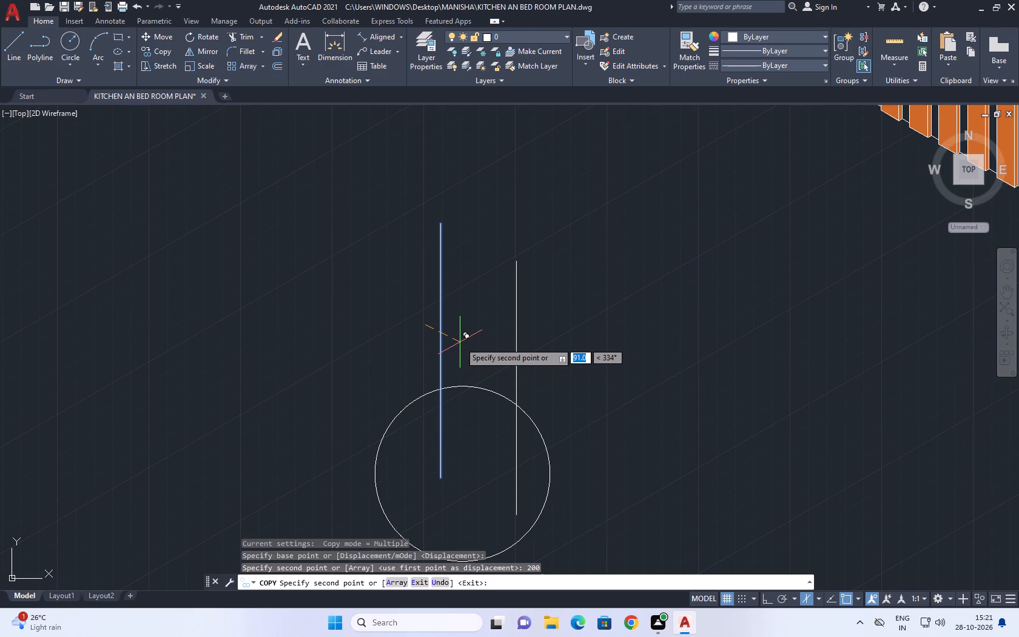
key("ctrl+z")
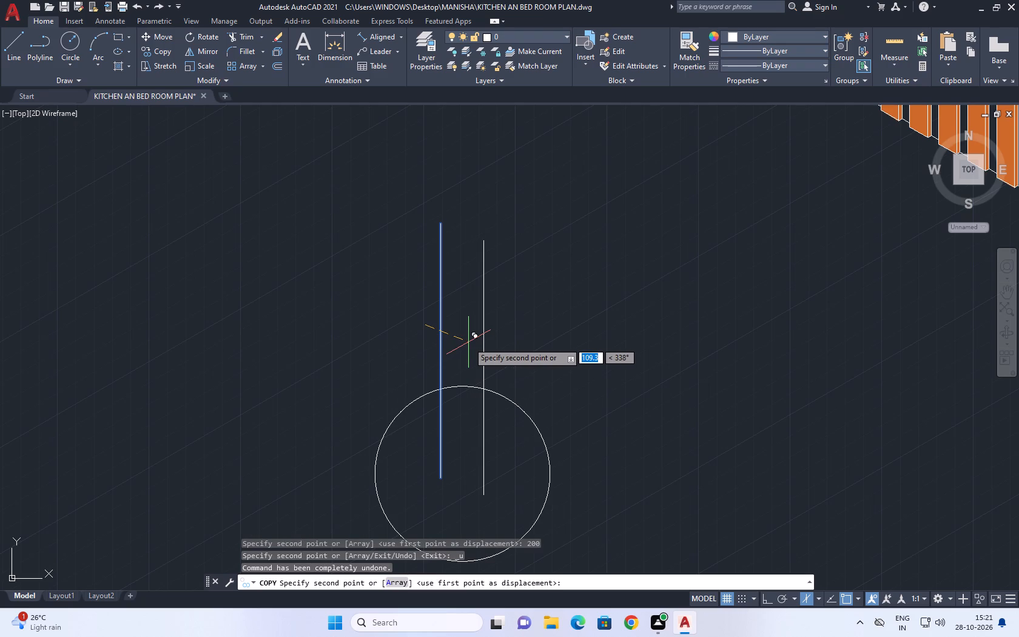
type("60")
key("Return")
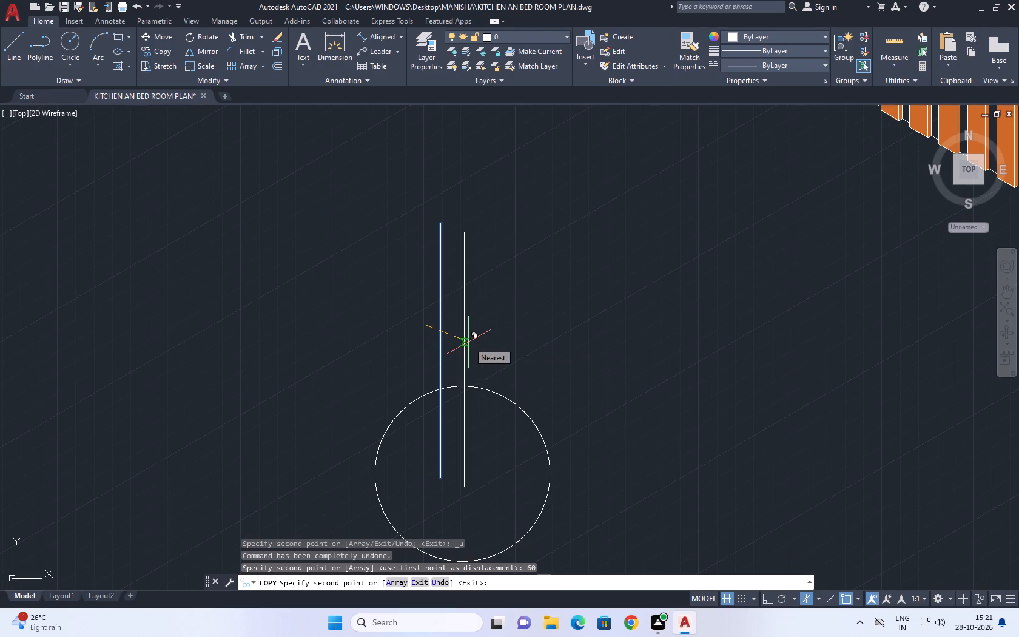
Undo the last copy of the vertical line and copy it sideways at a distance of 50 instead.
key("ctrl+z")
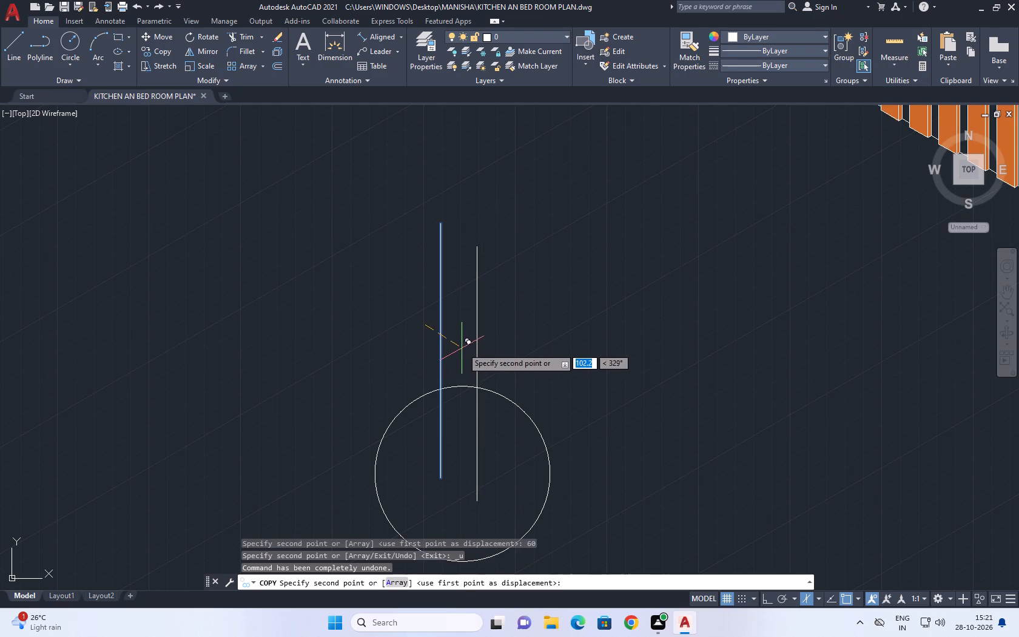
type("50")
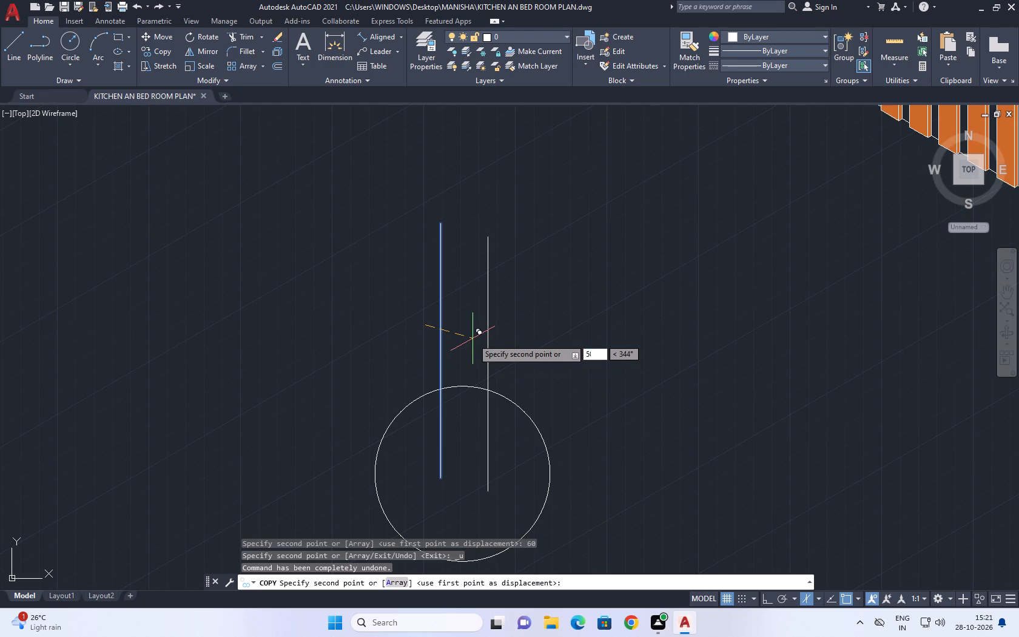
key("Return")
right_click_drag(480, 327, 477, 318)
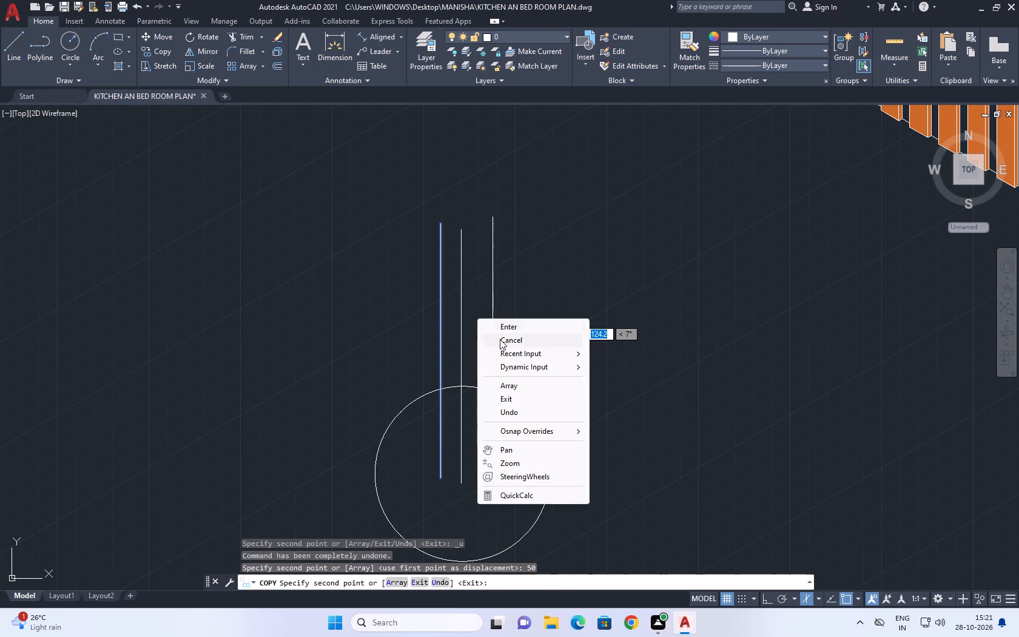
left_click(514, 342)
Move both vertical lines up together, placing the lower end of the line nearer the counter on the circle's top edge.
middle_click_drag(375, 286, 404, 362)
scroll(506, 368, "down", 2)
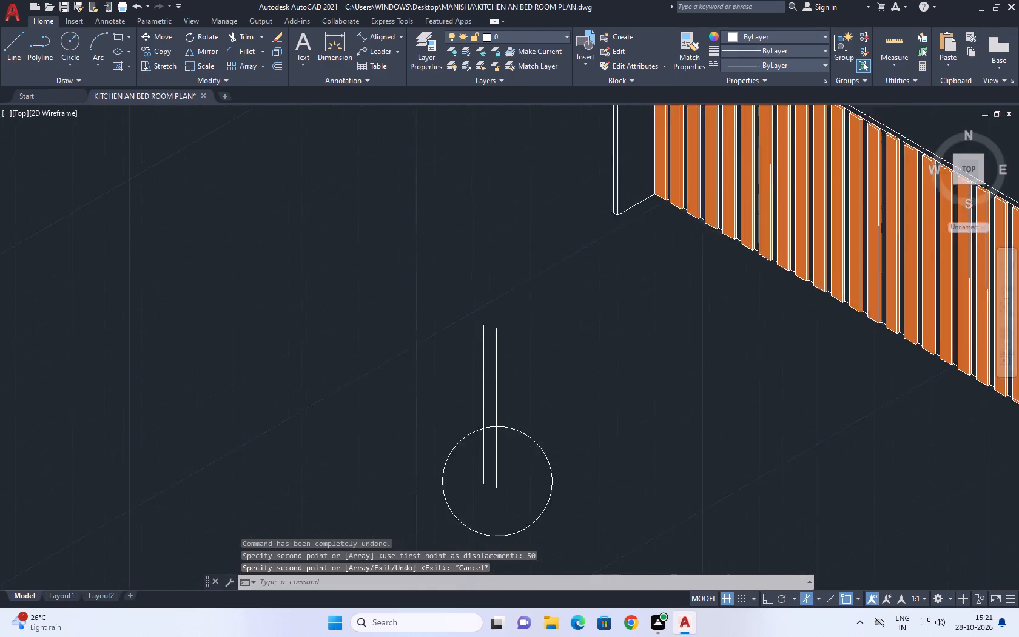
scroll(507, 369, "down", 1)
middle_click_drag(489, 448, 509, 513)
middle_click(509, 514)
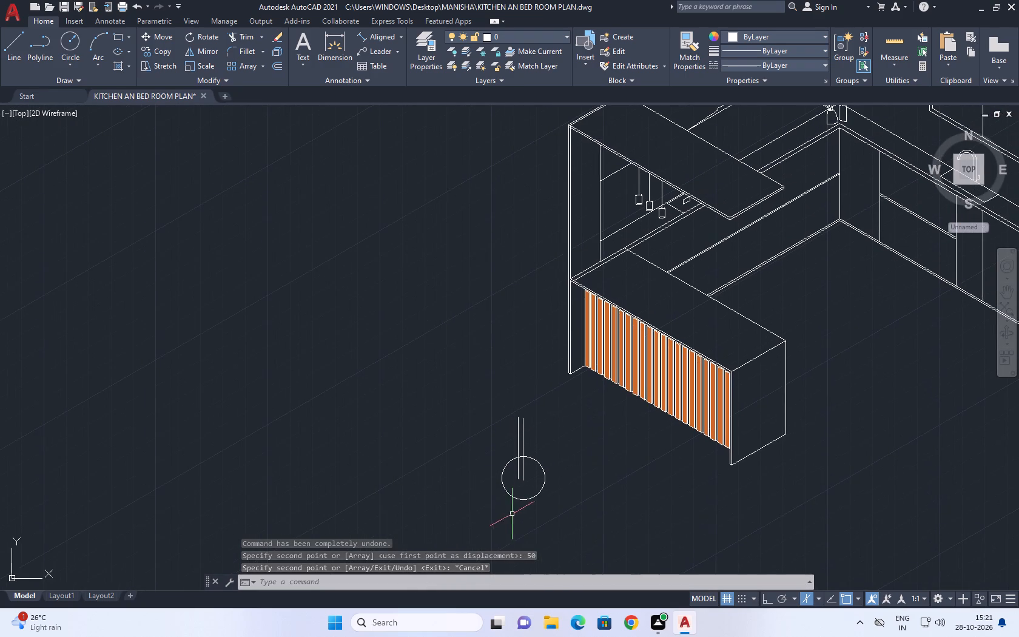
scroll(529, 487, "up", 3)
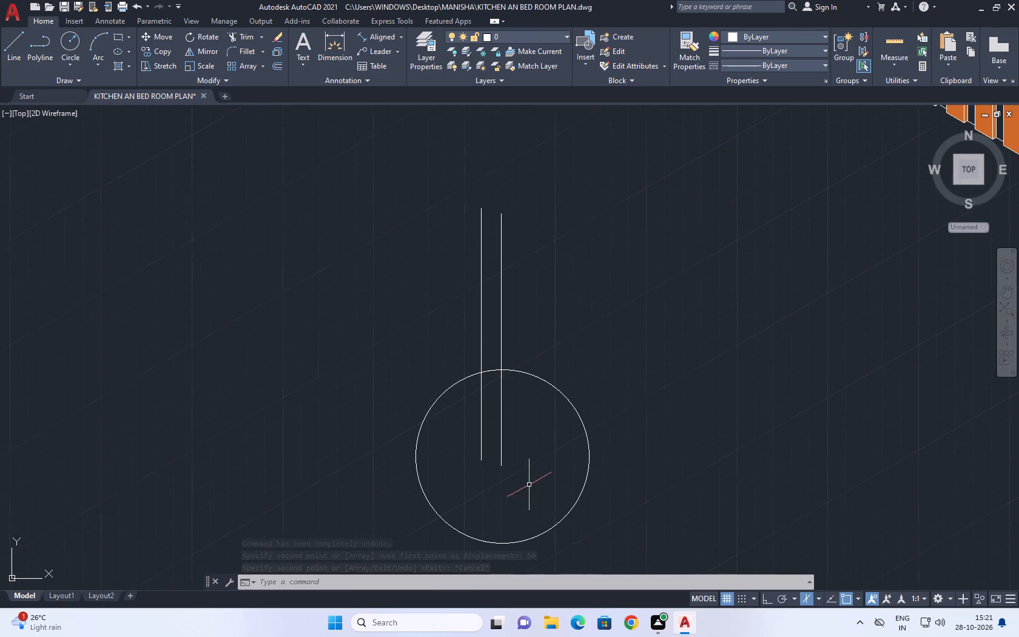
left_click(531, 443)
left_click_drag(489, 441, 458, 436)
left_click(506, 440)
left_click(456, 422)
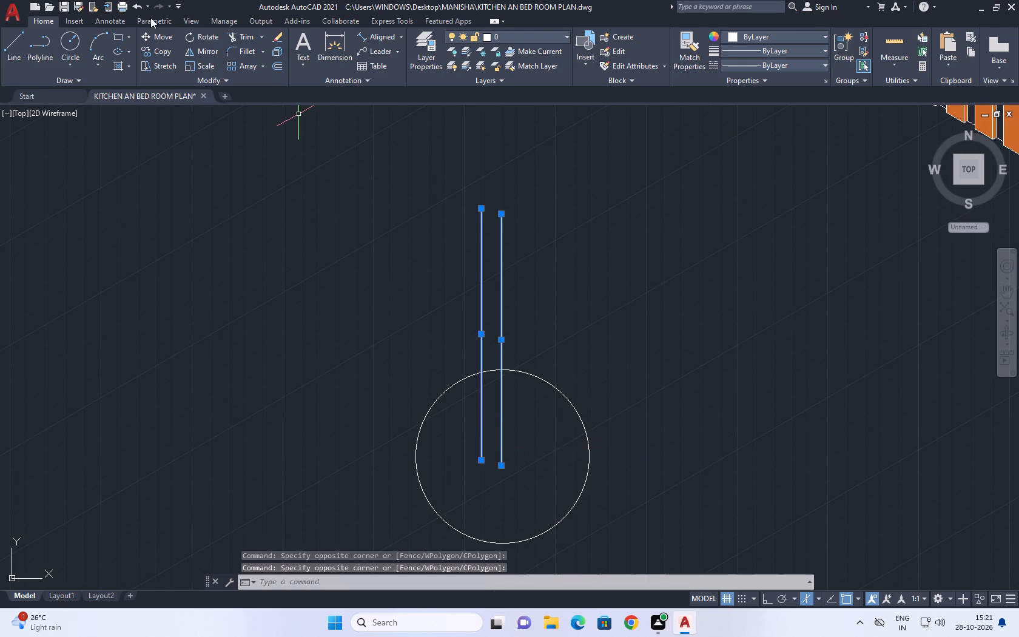
left_click(155, 34)
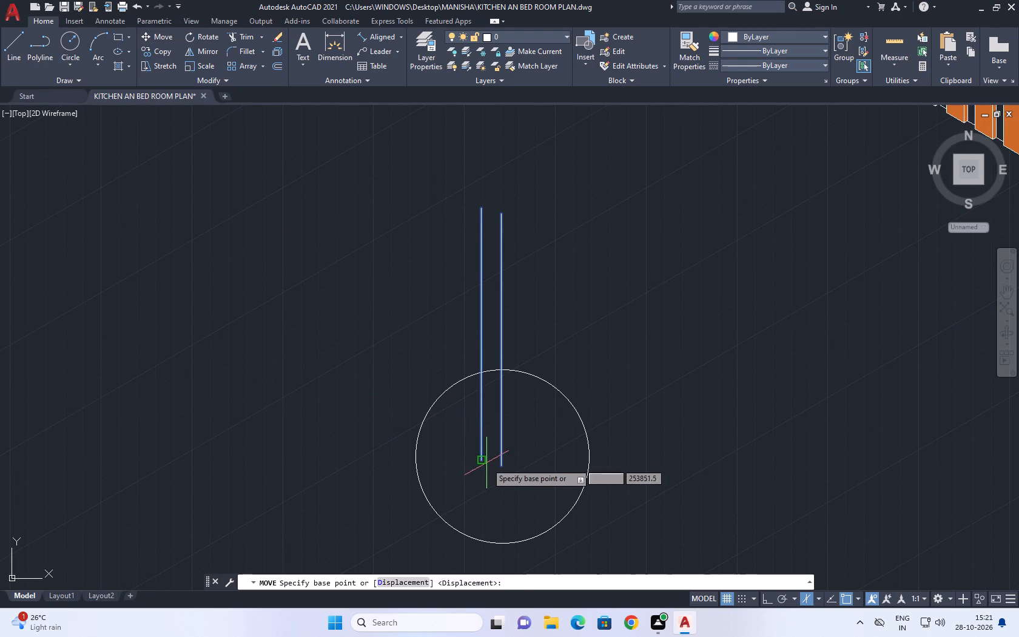
left_click(497, 471)
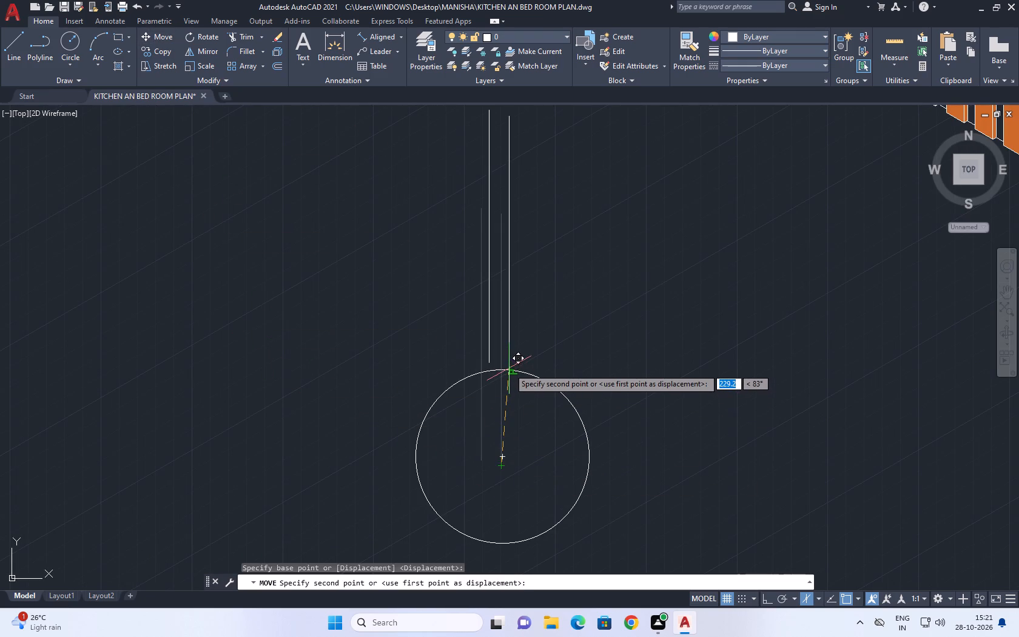
left_click(514, 372)
Stretch the lower end of the other vertical line straight down past the circle's top edge, and deselect it.
middle_click_drag(482, 319, 494, 414)
scroll(494, 414, "down", 1)
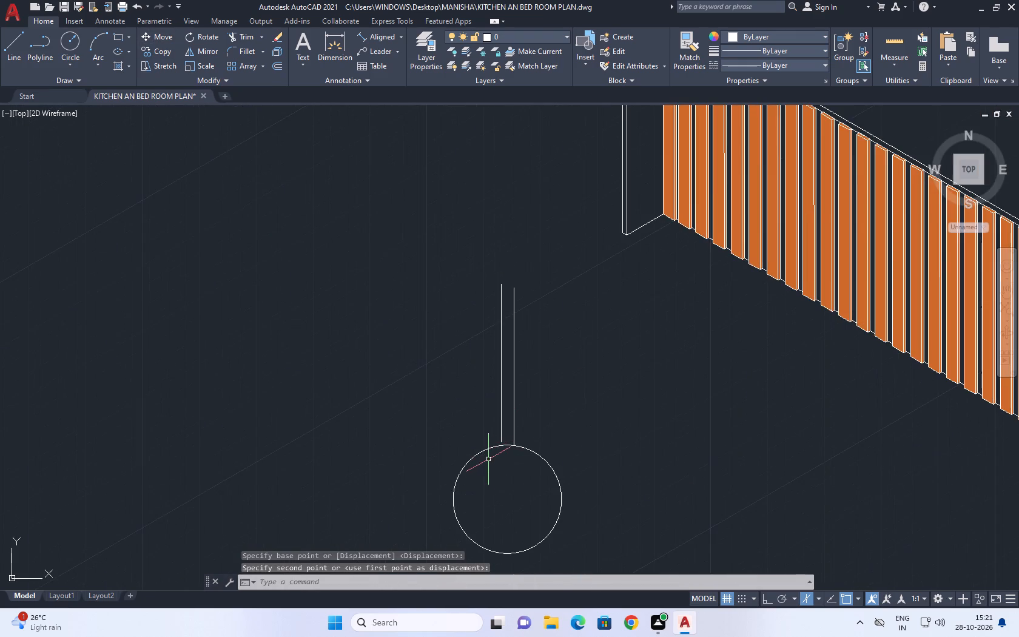
scroll(499, 435, "up", 2)
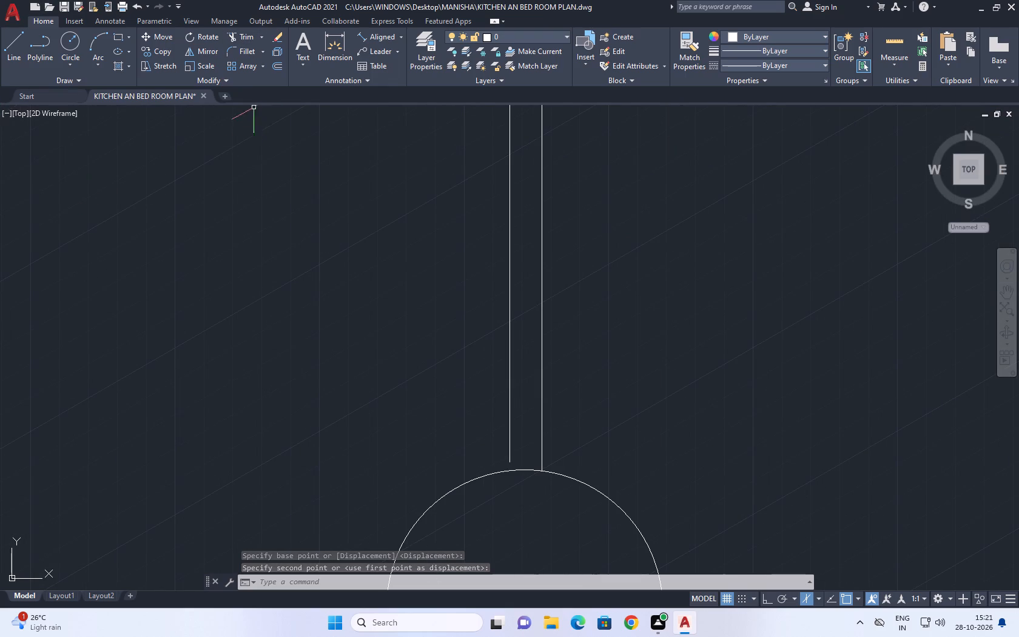
middle_click_drag(406, 430, 355, 298)
scroll(457, 327, "up", 3)
left_click_drag(455, 351, 448, 346)
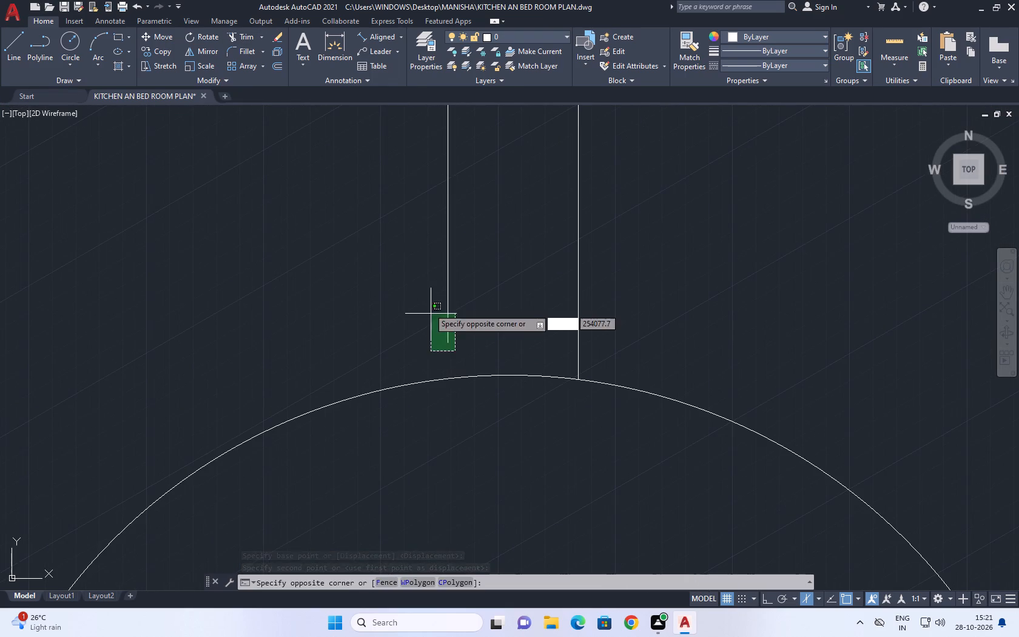
left_click(423, 312)
left_click(447, 342)
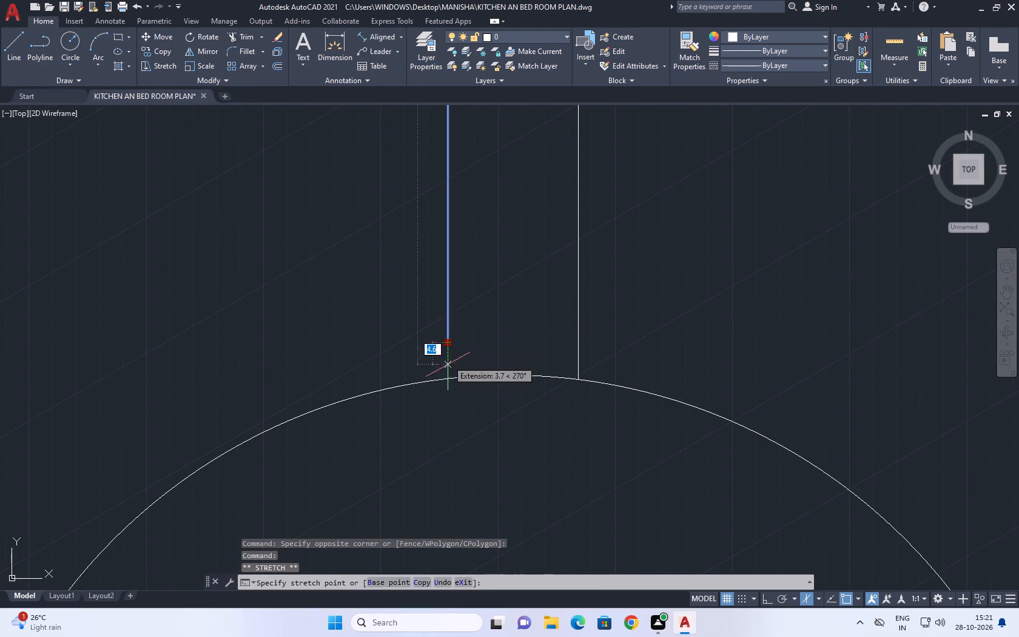
left_click(449, 468)
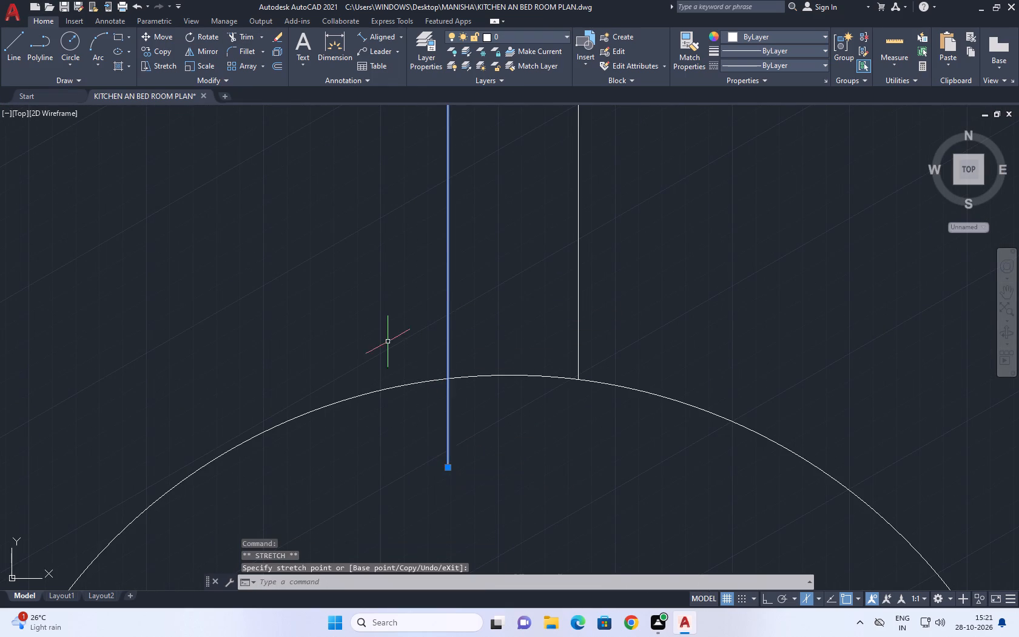
middle_click_drag(381, 329, 204, 265)
right_click(334, 243)
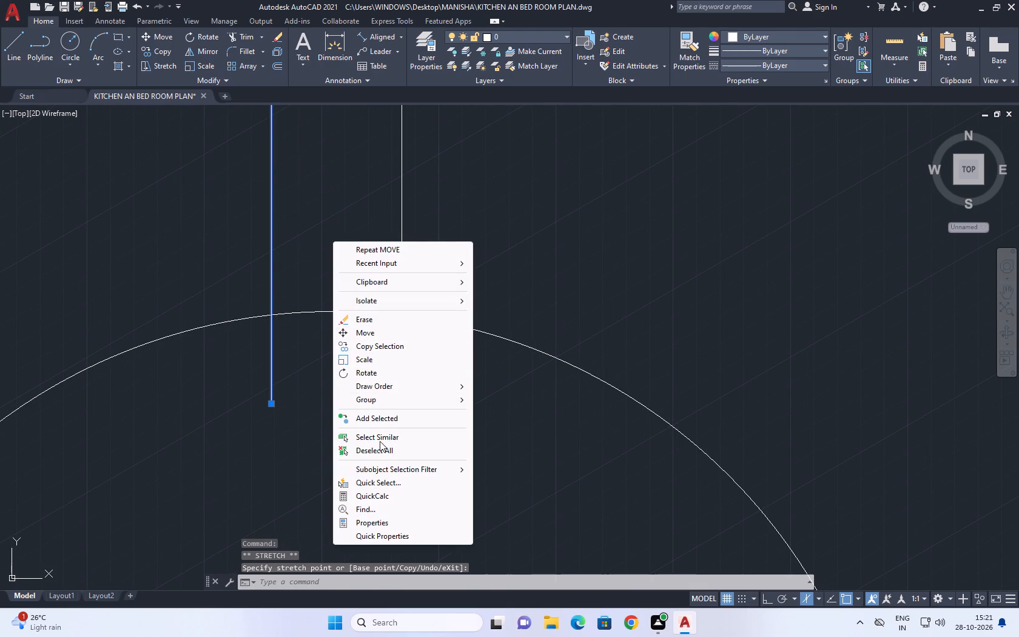
left_click(385, 451)
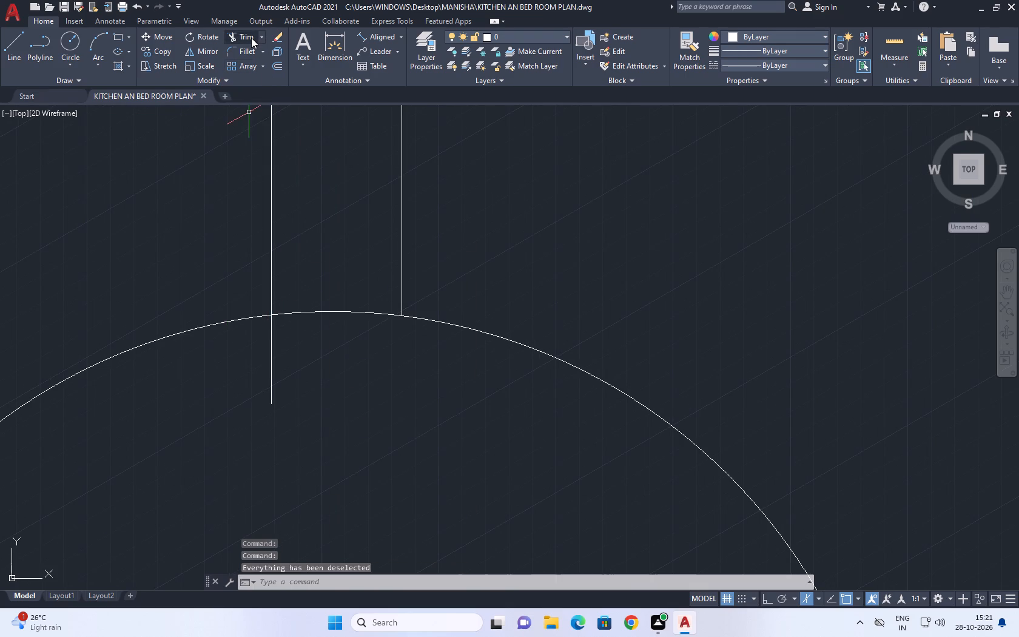
Trim the part of the stretched vertical line that overshoots inside the circle.
left_click(251, 38)
left_click(298, 388)
left_click(258, 377)
right_click(305, 368)
left_click(340, 393)
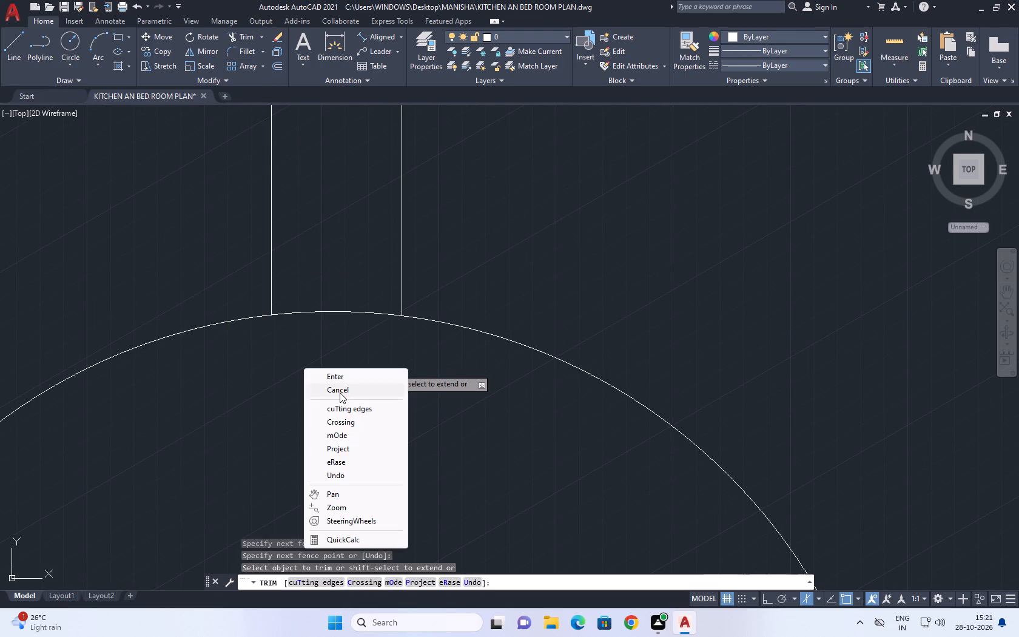
Draw a five-point spline from the post's counter-side line, sweeping outward and curling back toward the post as an open hook.
scroll(357, 396, "down", 7)
middle_click_drag(343, 323, 351, 359)
middle_click_drag(365, 362, 360, 366)
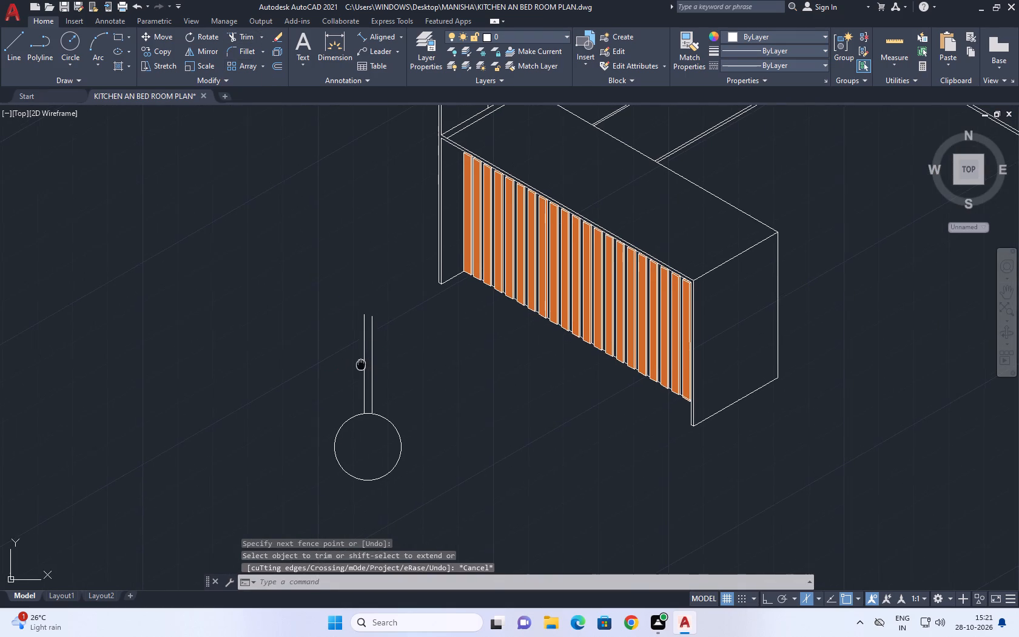
middle_click_drag(360, 366, 354, 374)
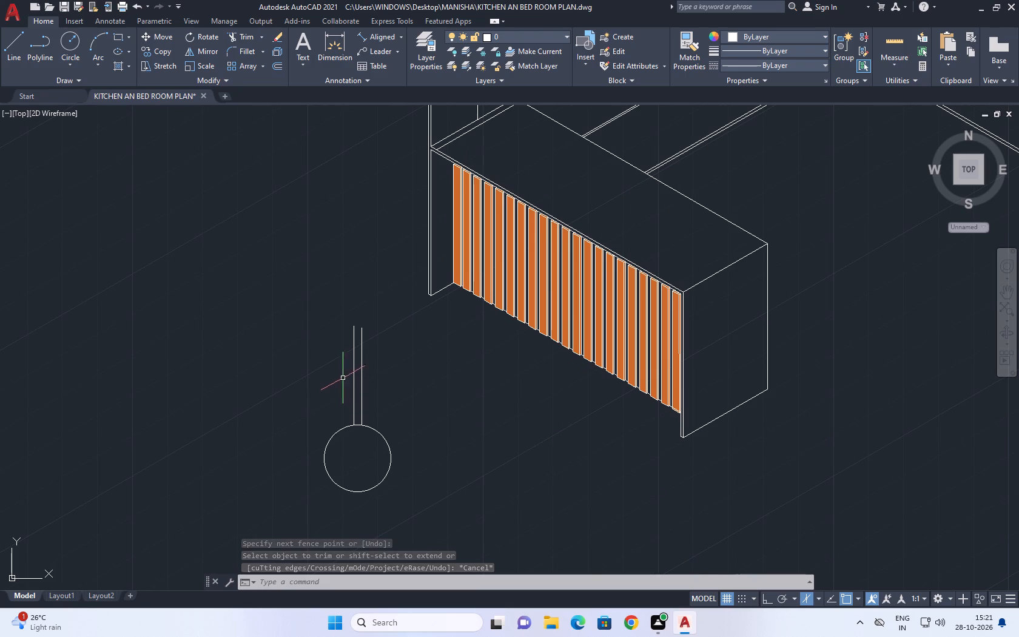
middle_click_drag(347, 378, 337, 430)
middle_click_drag(323, 393, 281, 399)
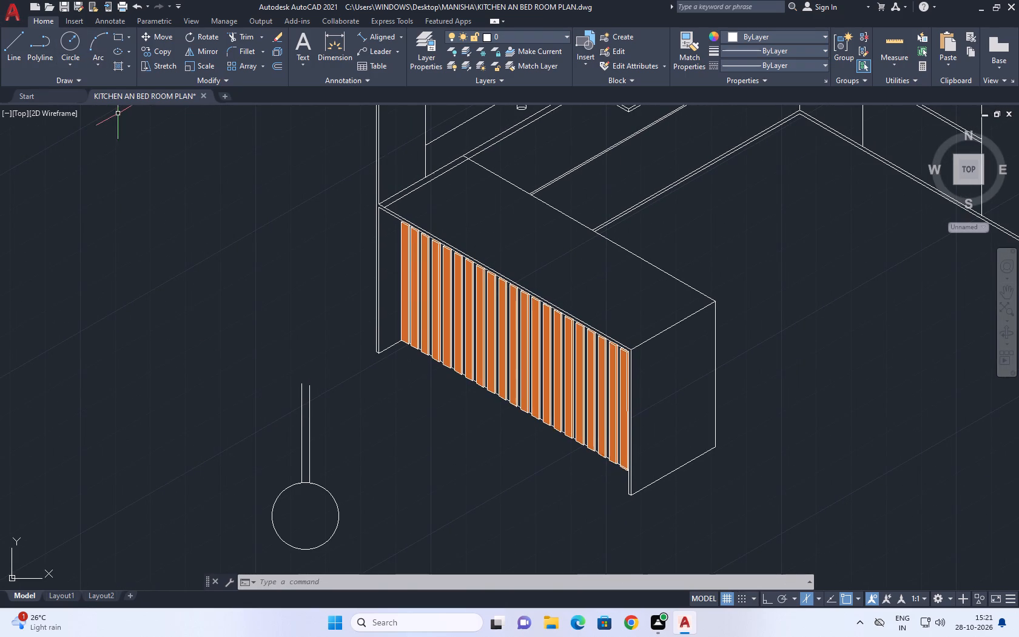
type("SPL")
key("space")
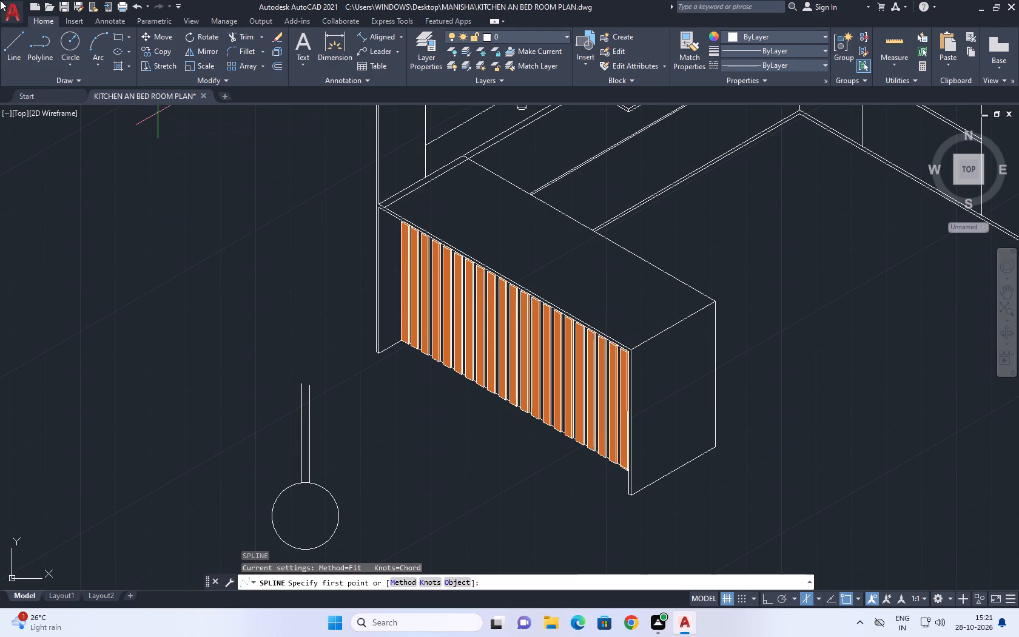
middle_click_drag(381, 482, 471, 409)
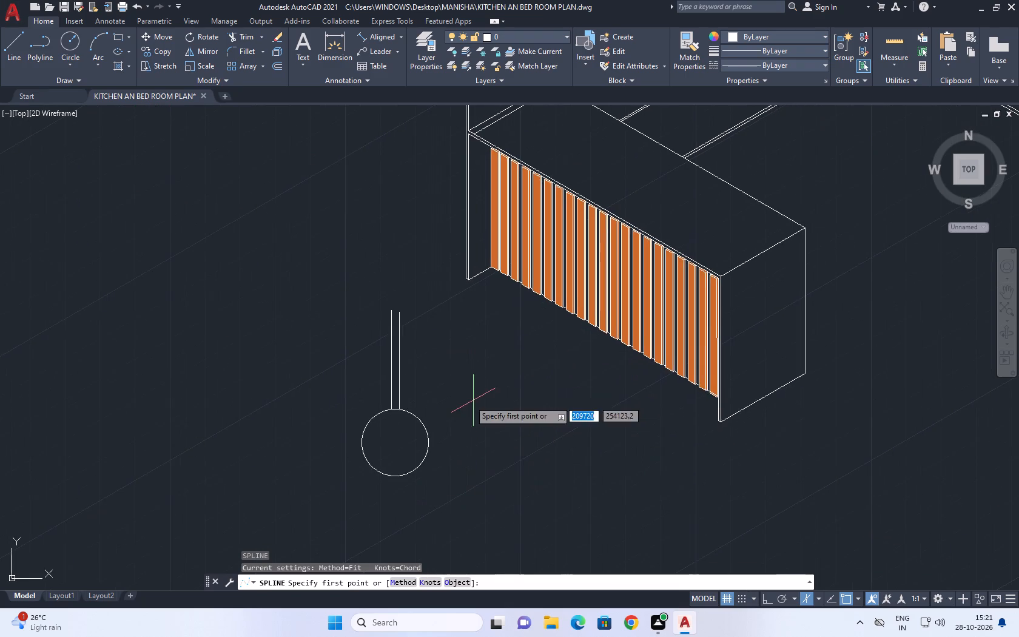
scroll(394, 386, "up", 2)
middle_click_drag(405, 352, 402, 497)
left_click(402, 516)
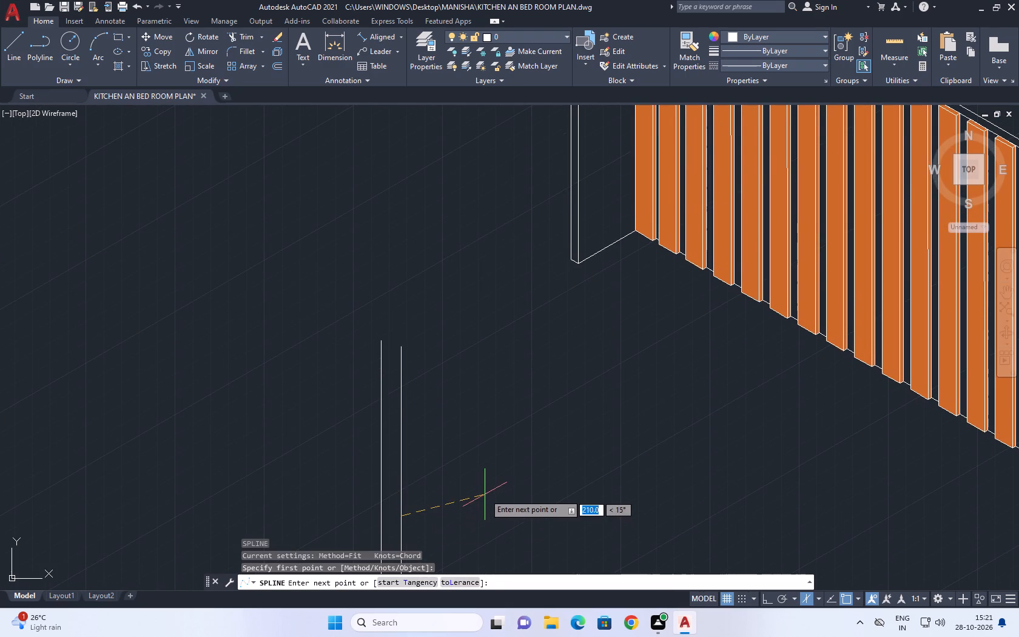
left_click(476, 492)
scroll(481, 443, "up", 1)
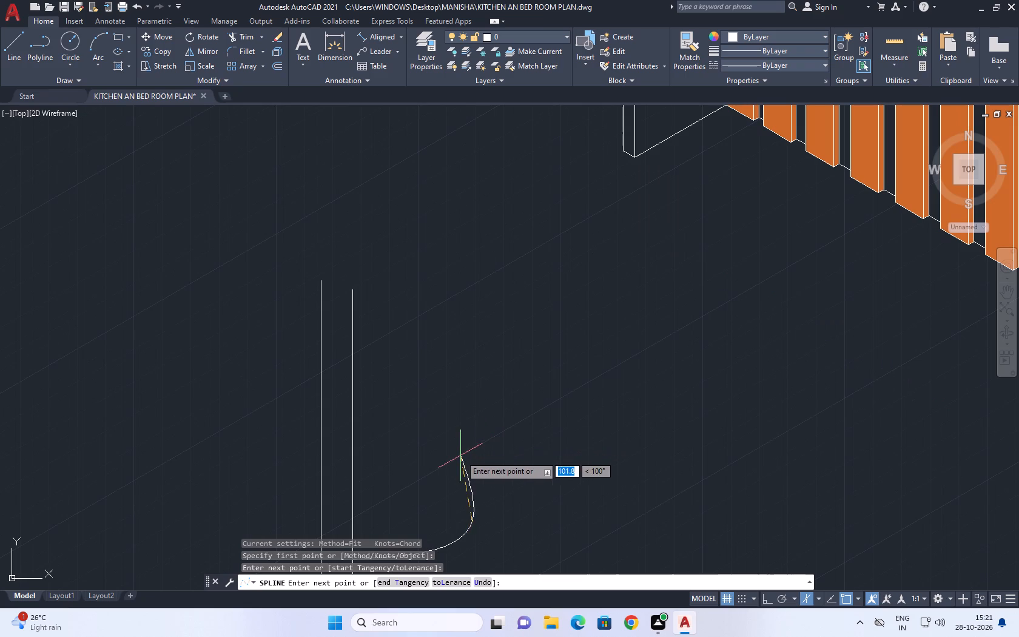
middle_click_drag(479, 493, 567, 417)
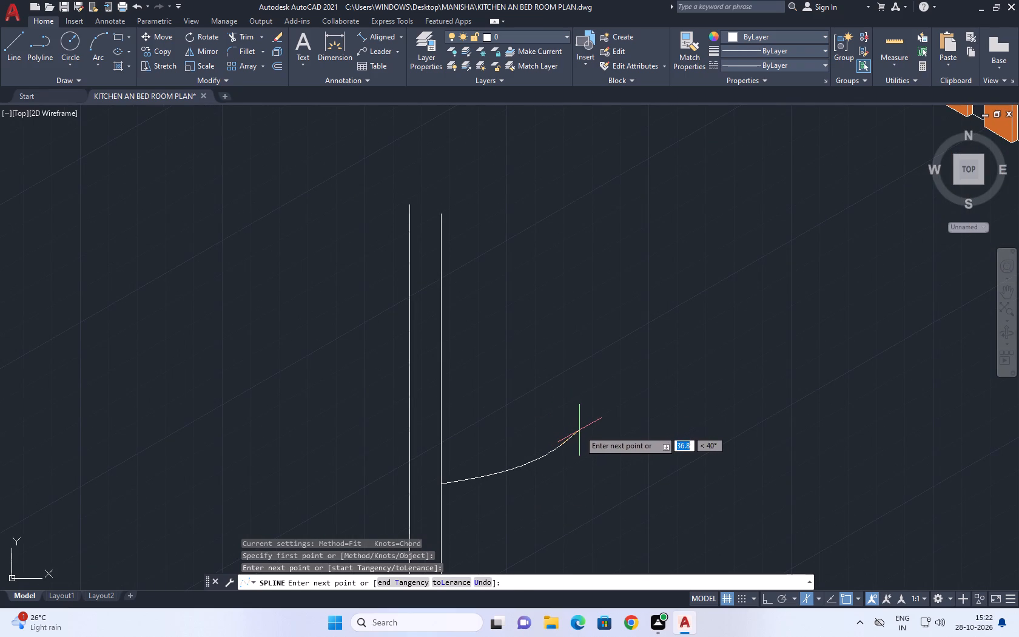
left_click(579, 430)
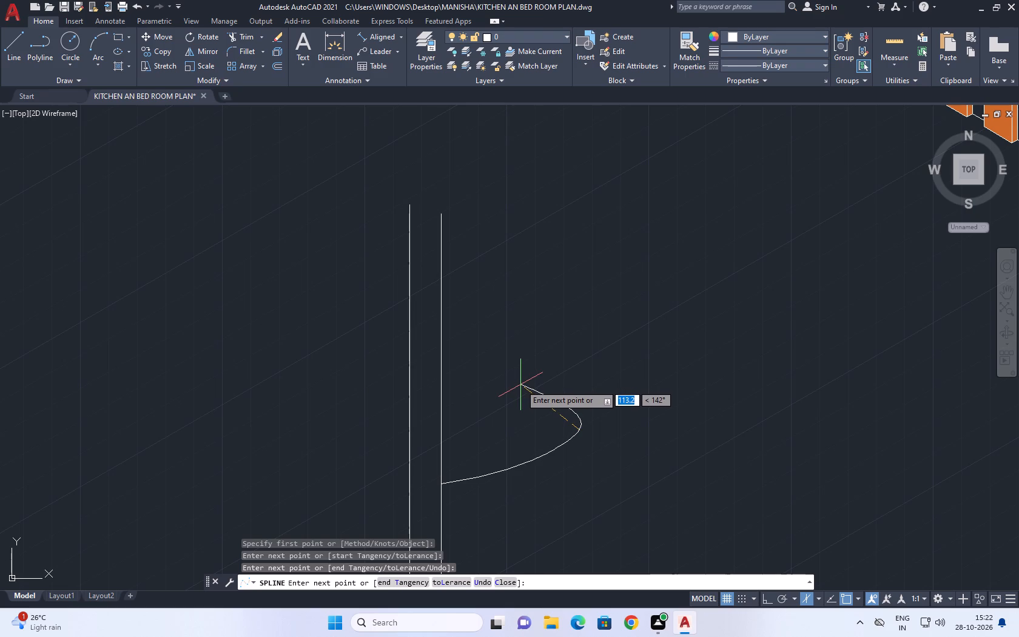
scroll(511, 397, "down", 4)
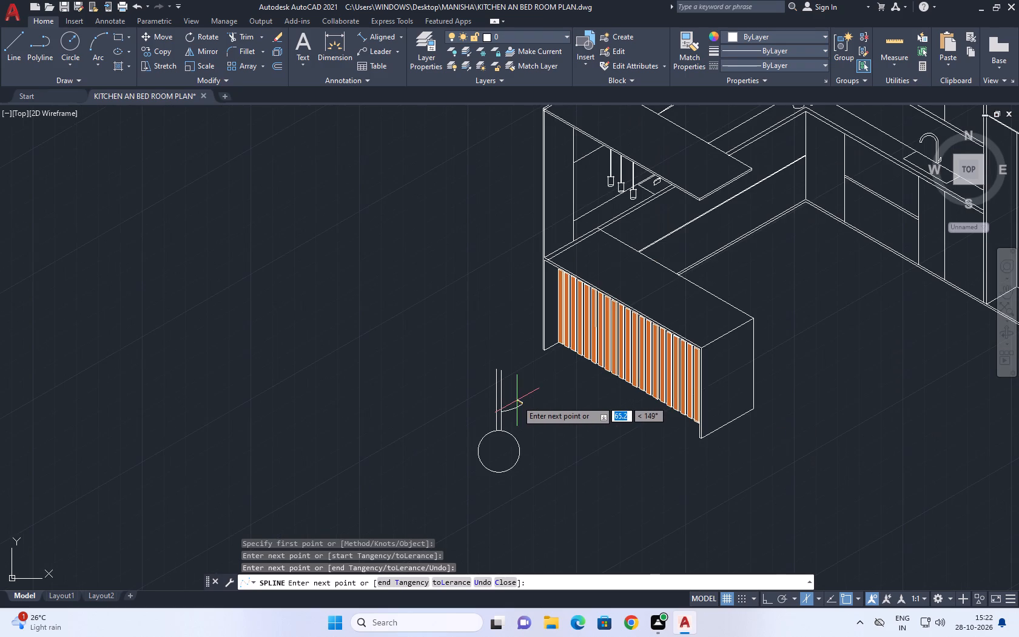
scroll(519, 400, "up", 4)
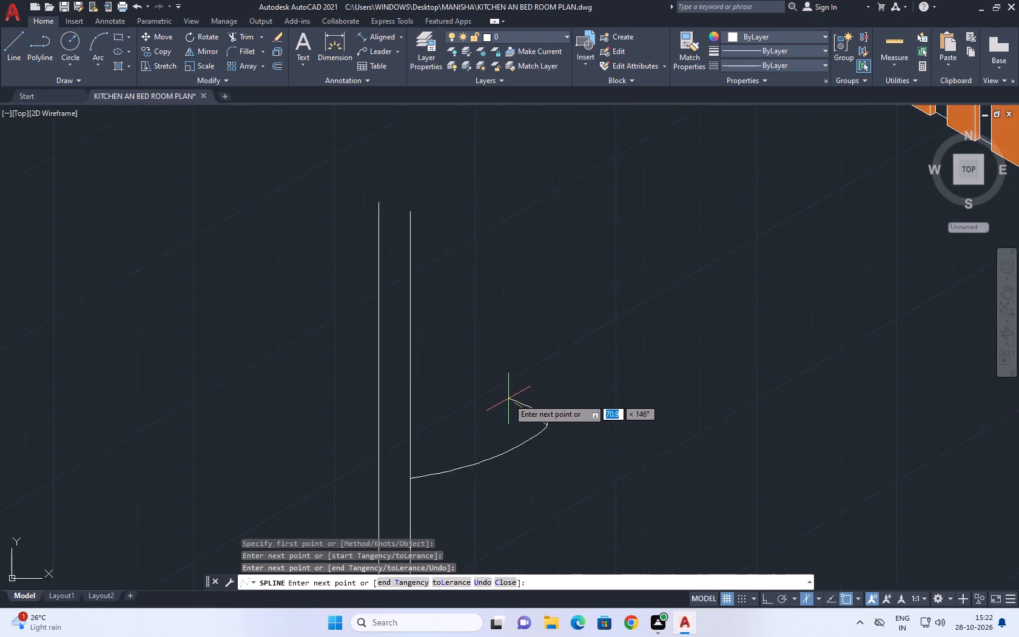
scroll(508, 398, "up", 1)
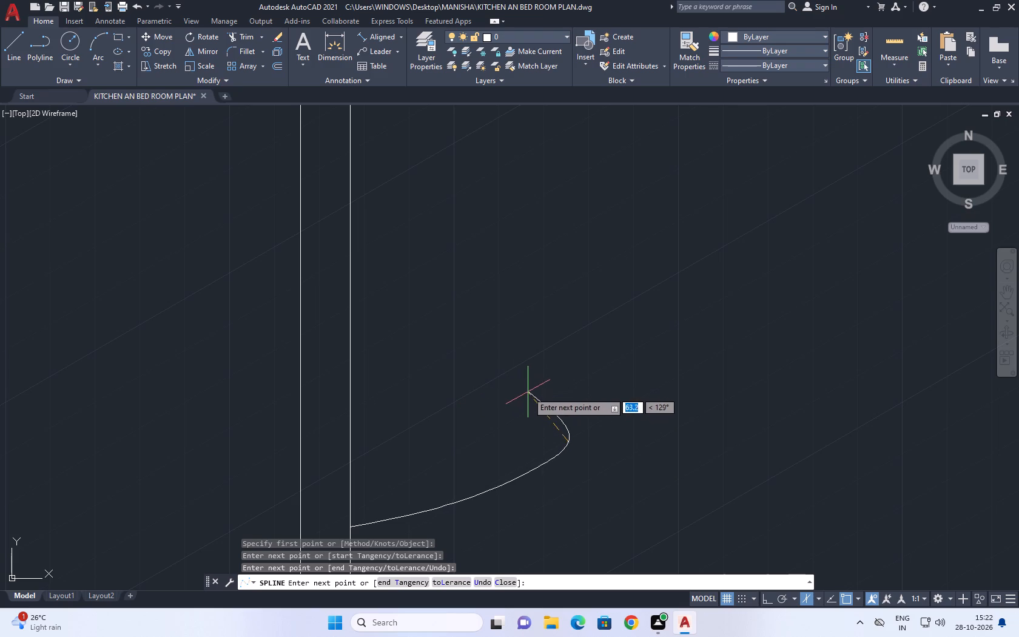
left_click(565, 401)
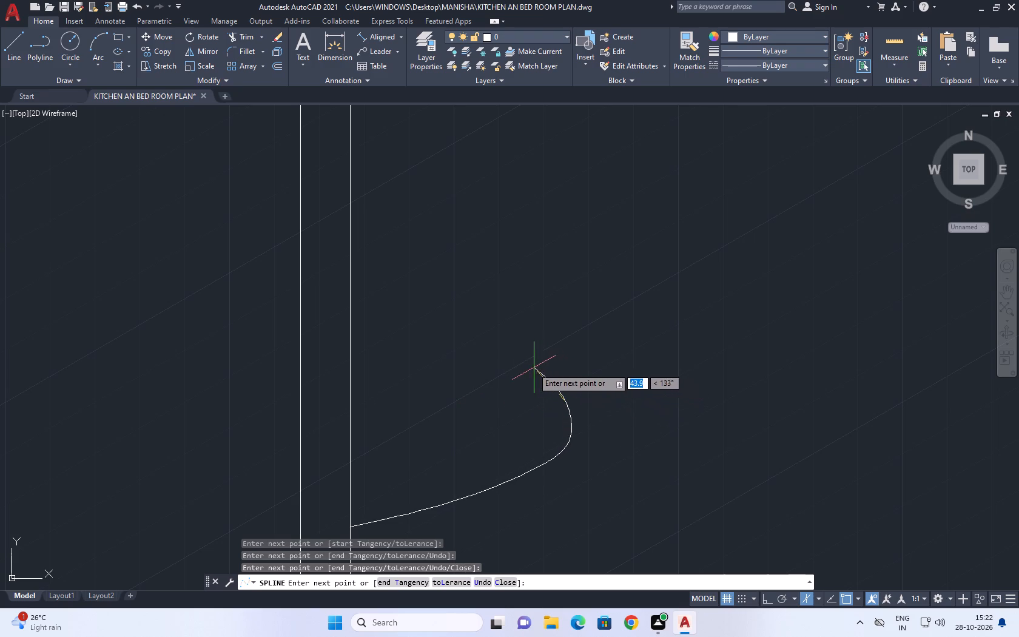
left_click(468, 383)
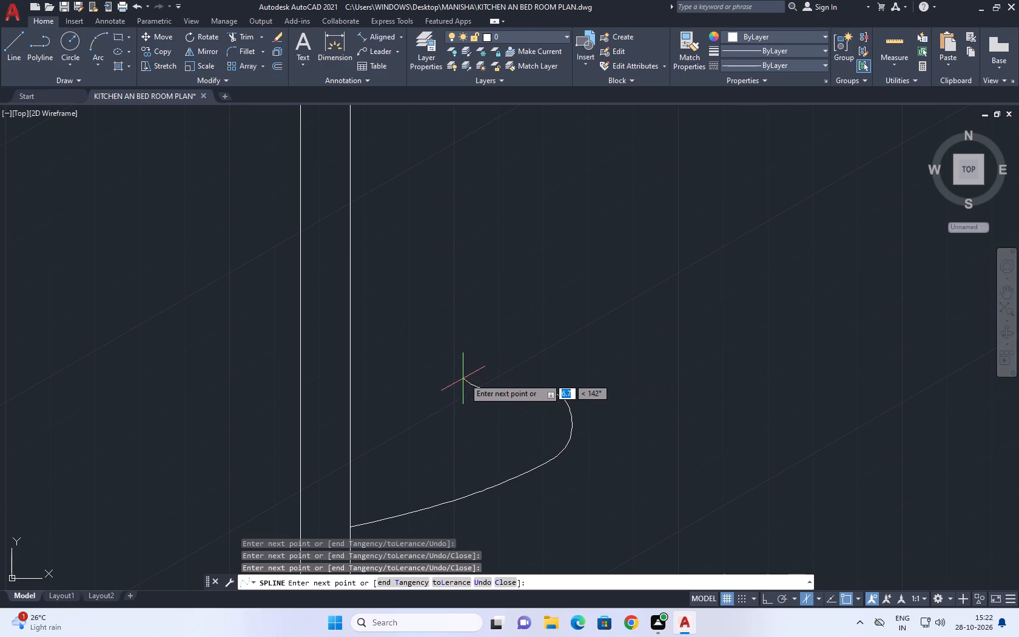
key("Return")
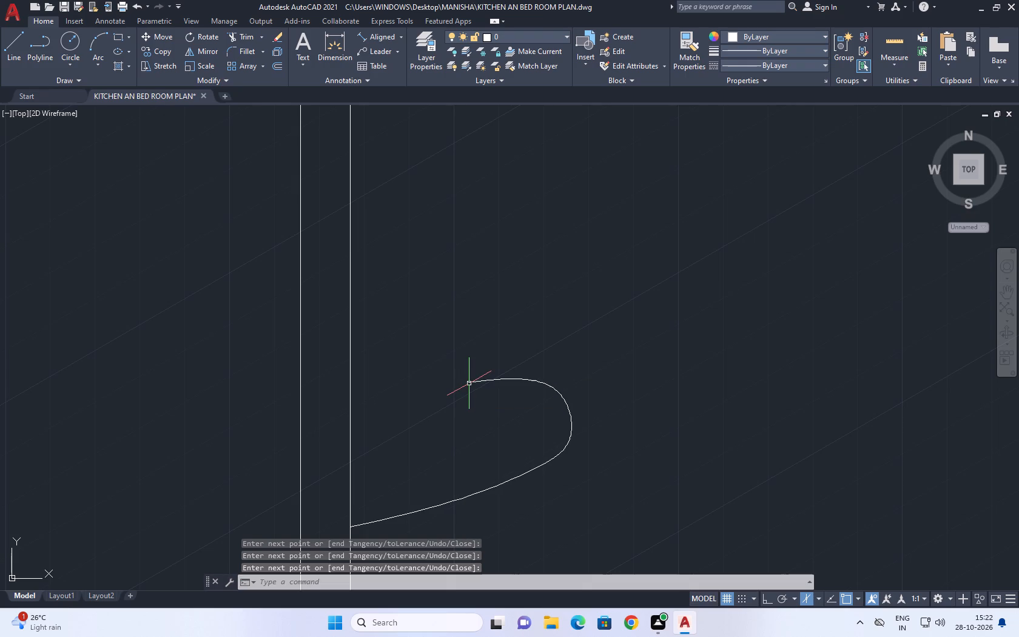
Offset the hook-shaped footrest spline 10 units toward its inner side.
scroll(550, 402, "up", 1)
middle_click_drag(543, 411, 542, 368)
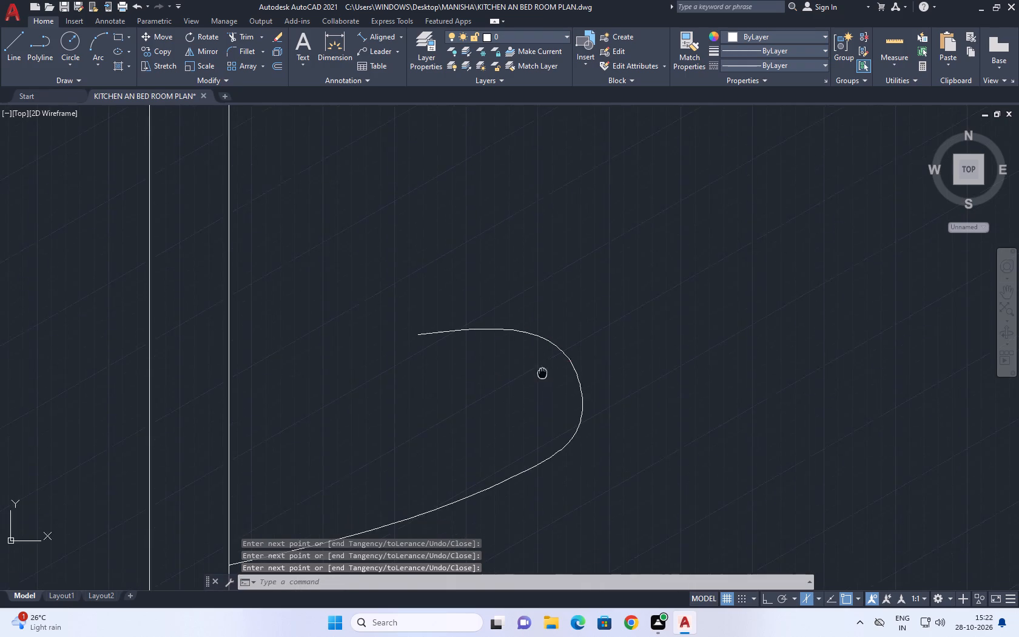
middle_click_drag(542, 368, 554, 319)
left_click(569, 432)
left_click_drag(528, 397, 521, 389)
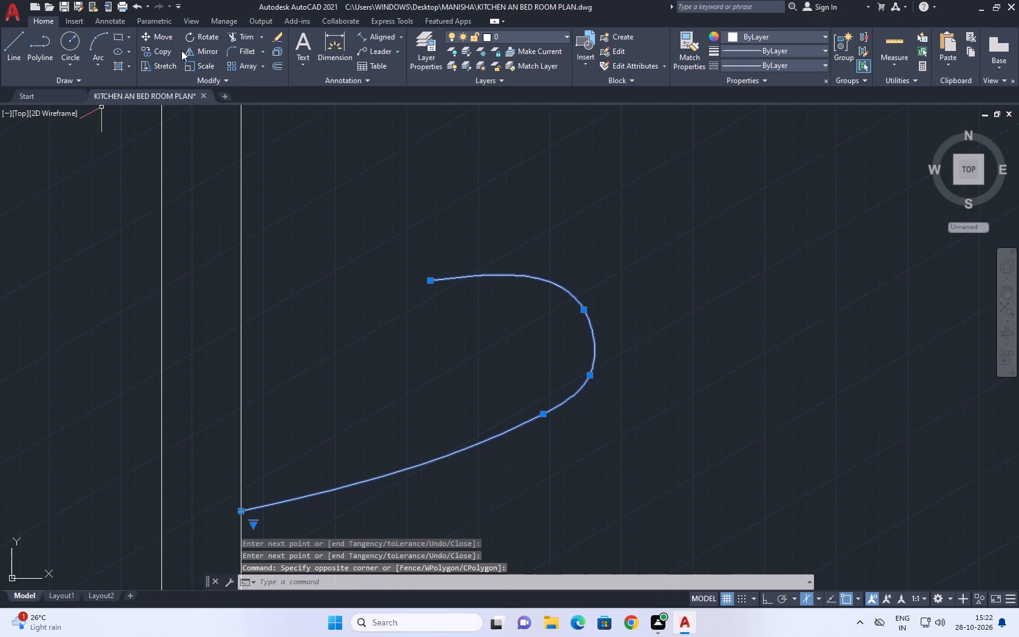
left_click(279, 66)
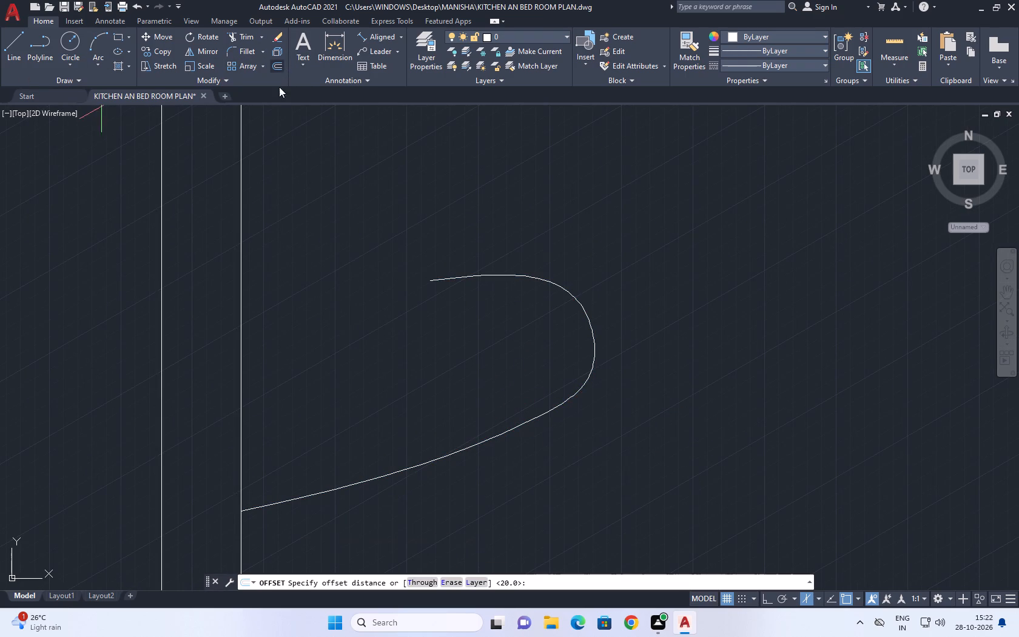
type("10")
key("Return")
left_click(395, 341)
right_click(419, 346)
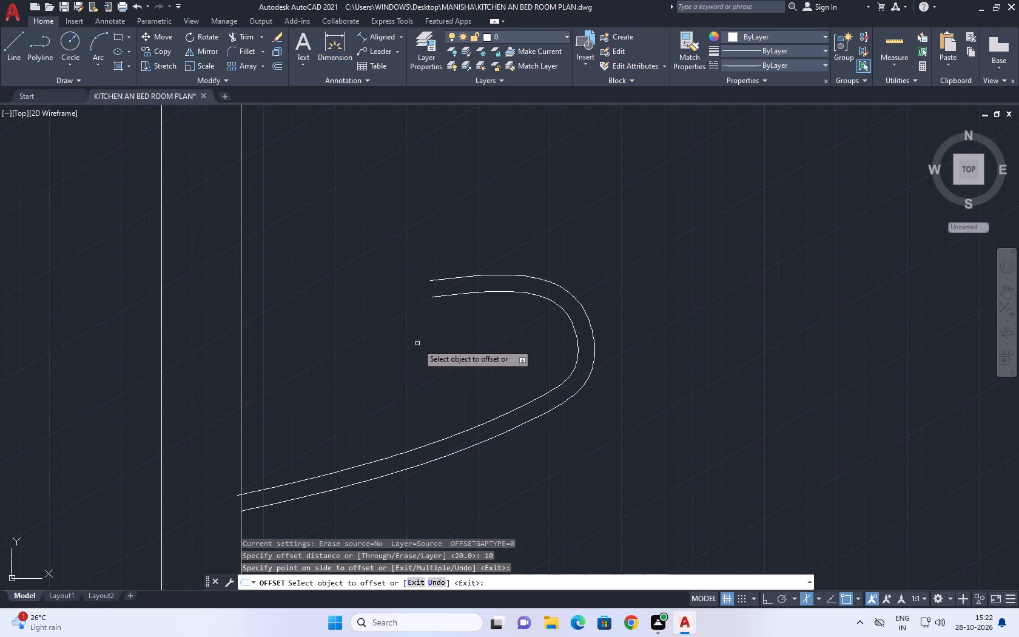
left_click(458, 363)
Offset the original footrest spline 5 units toward its inner side.
scroll(454, 366, "down", 3)
middle_click_drag(399, 391, 410, 413)
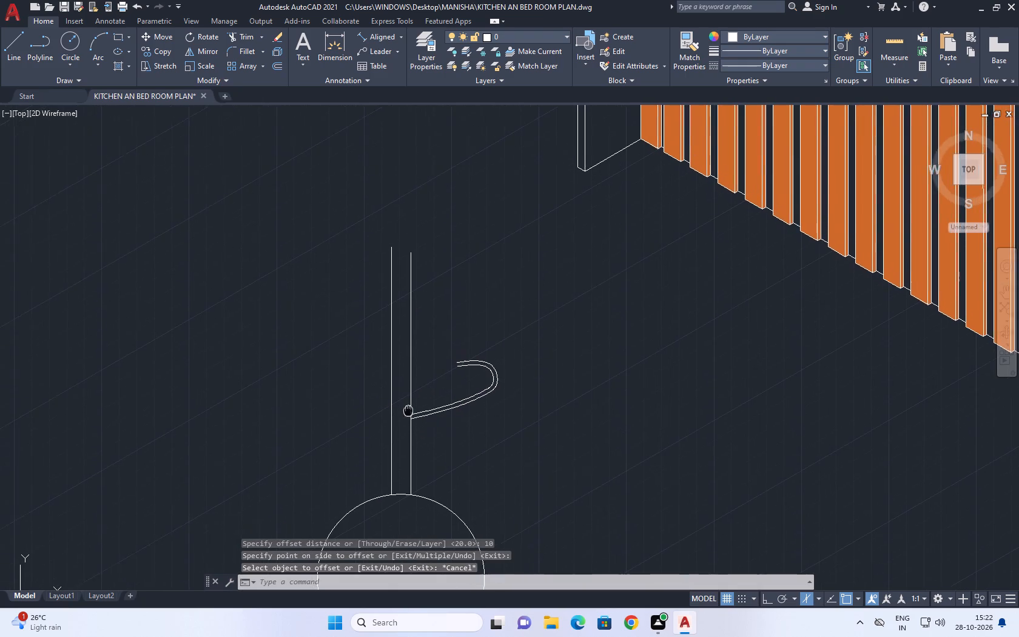
middle_click_drag(410, 413, 420, 430)
middle_click(420, 430)
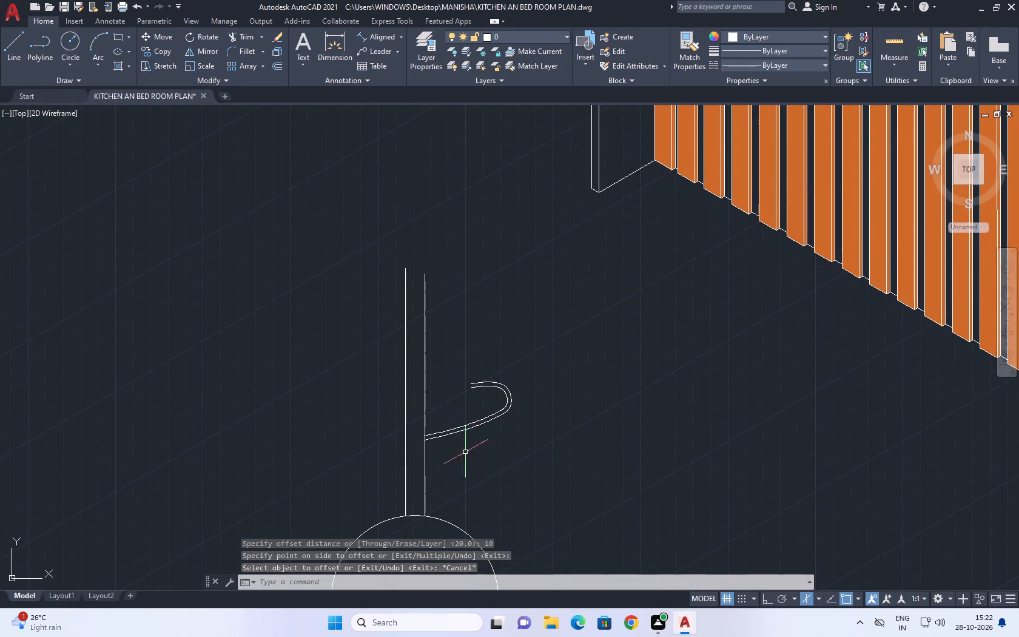
scroll(445, 426, "up", 4)
left_click(466, 451)
left_click(463, 444)
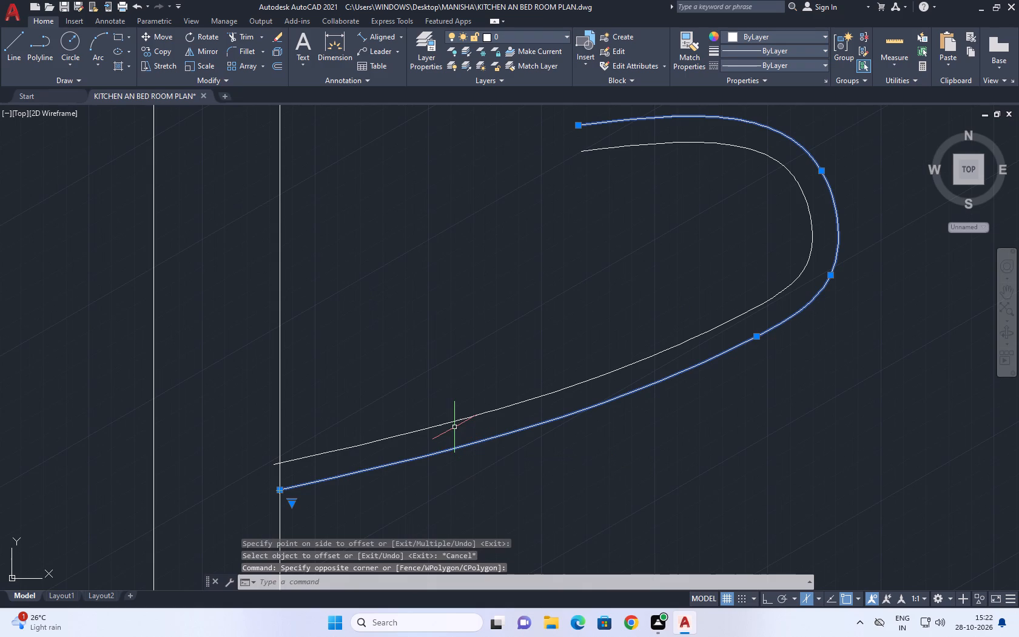
key("c")
key("BackSpace")
type("O 5")
key("Return")
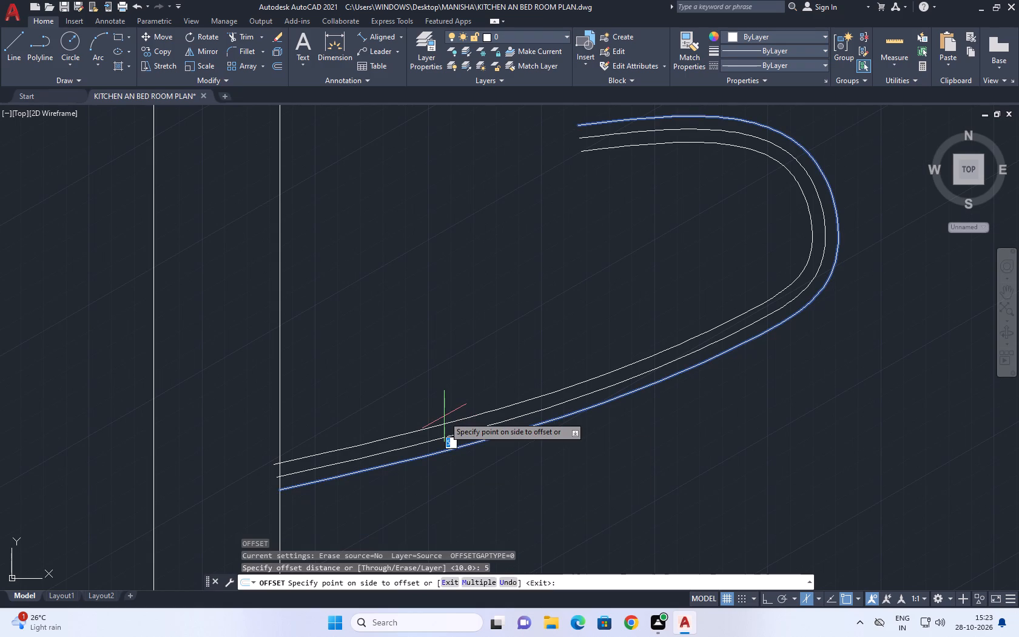
left_click(423, 339)
right_click(426, 344)
left_click(449, 363)
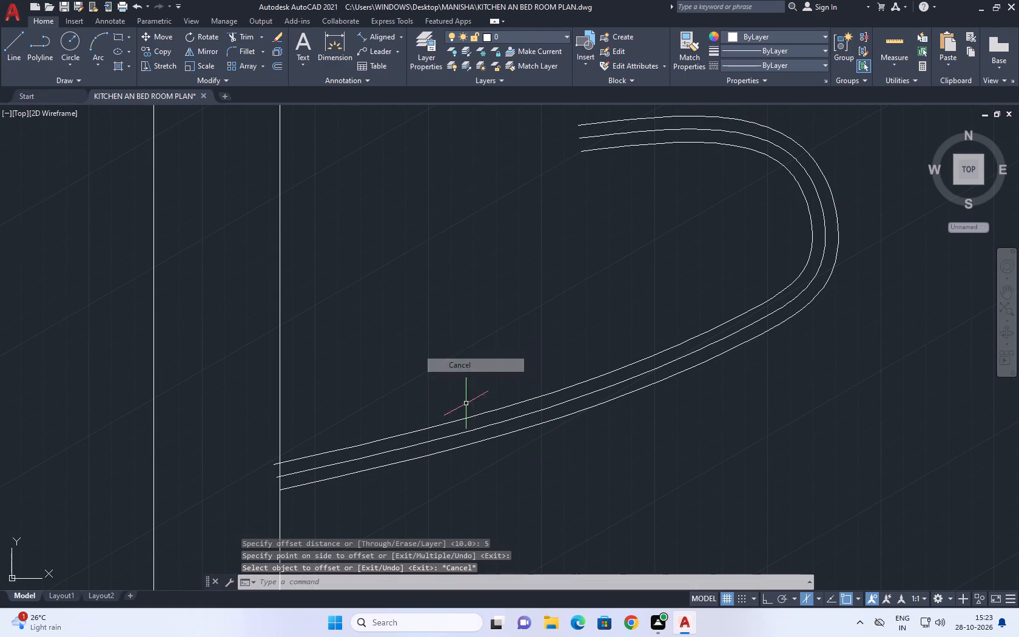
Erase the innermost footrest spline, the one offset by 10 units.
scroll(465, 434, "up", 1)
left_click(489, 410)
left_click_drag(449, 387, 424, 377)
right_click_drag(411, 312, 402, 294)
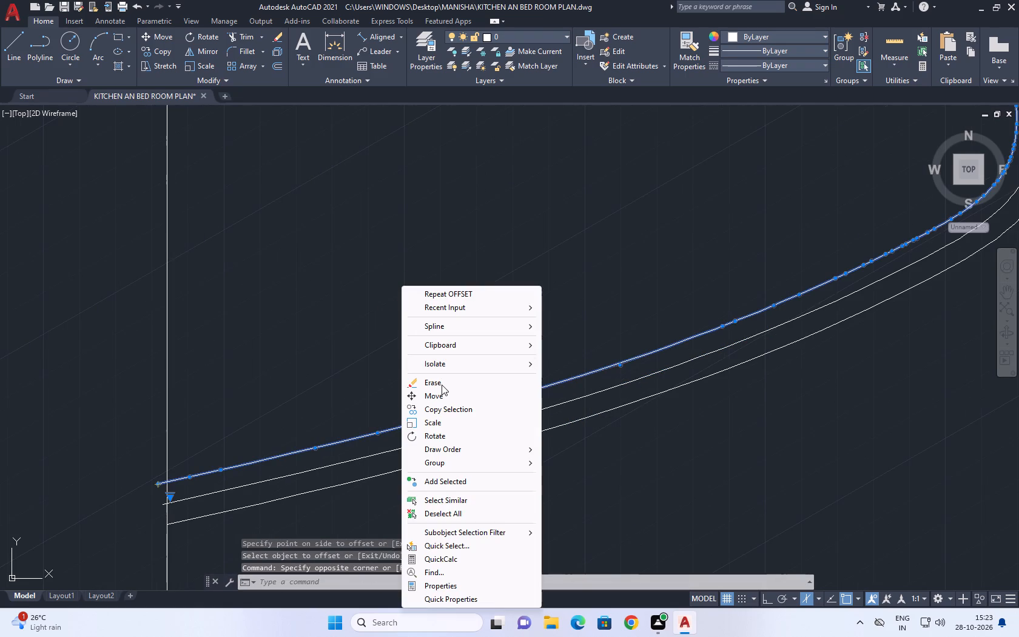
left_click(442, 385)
Trim the end of the inner footrest spline that overshoots the post's counter-side line.
middle_click_drag(180, 497, 330, 400)
left_click(245, 32)
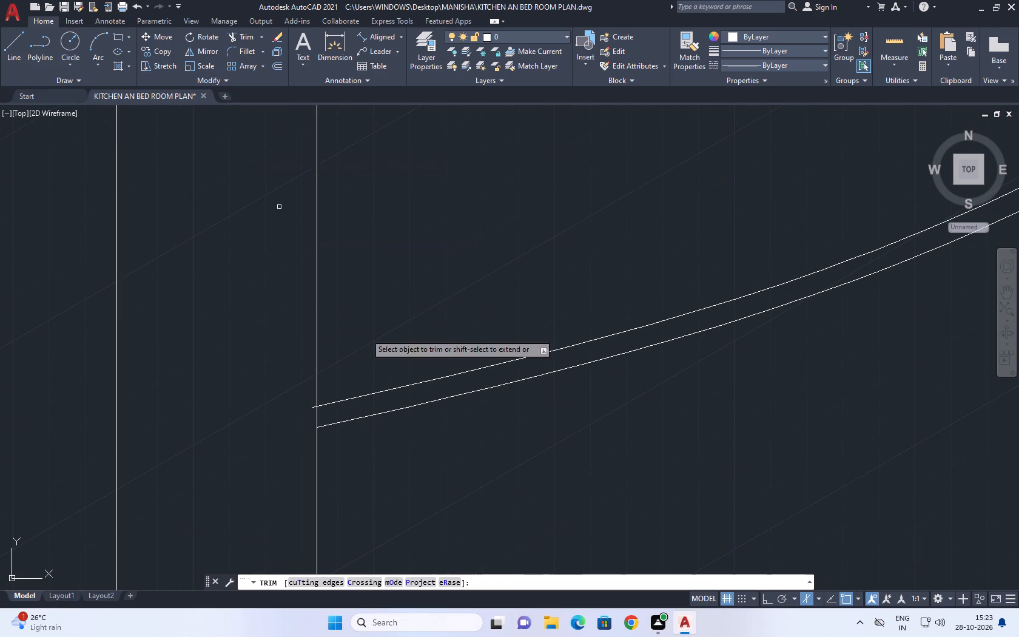
scroll(309, 420, "up", 4)
left_click(324, 333)
left_click(316, 384)
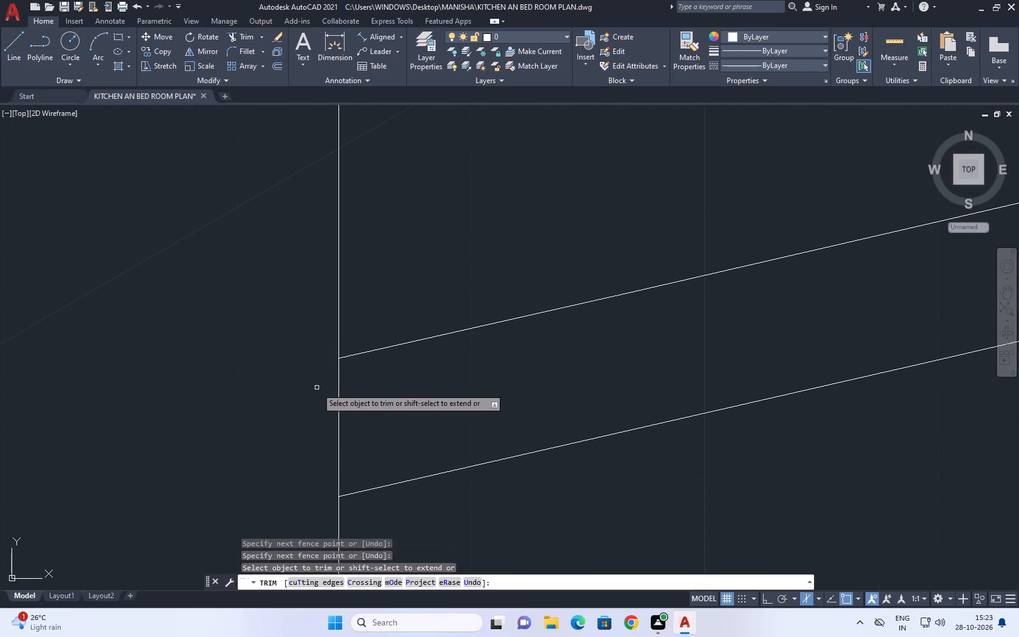
right_click(362, 383)
left_click(409, 400)
Close the footrest's open tip with a small outward-bulging three-point arc joining the ends of both splines.
scroll(421, 386, "down", 5)
middle_click_drag(561, 283, 561, 315)
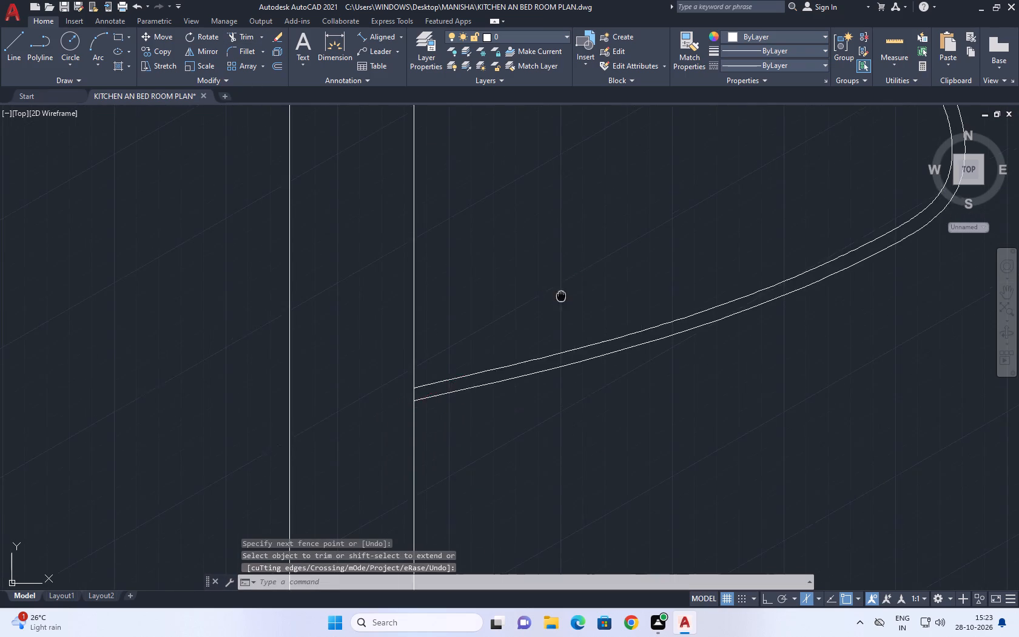
middle_click_drag(561, 315, 546, 463)
scroll(546, 463, "down", 1)
middle_click_drag(660, 346, 544, 454)
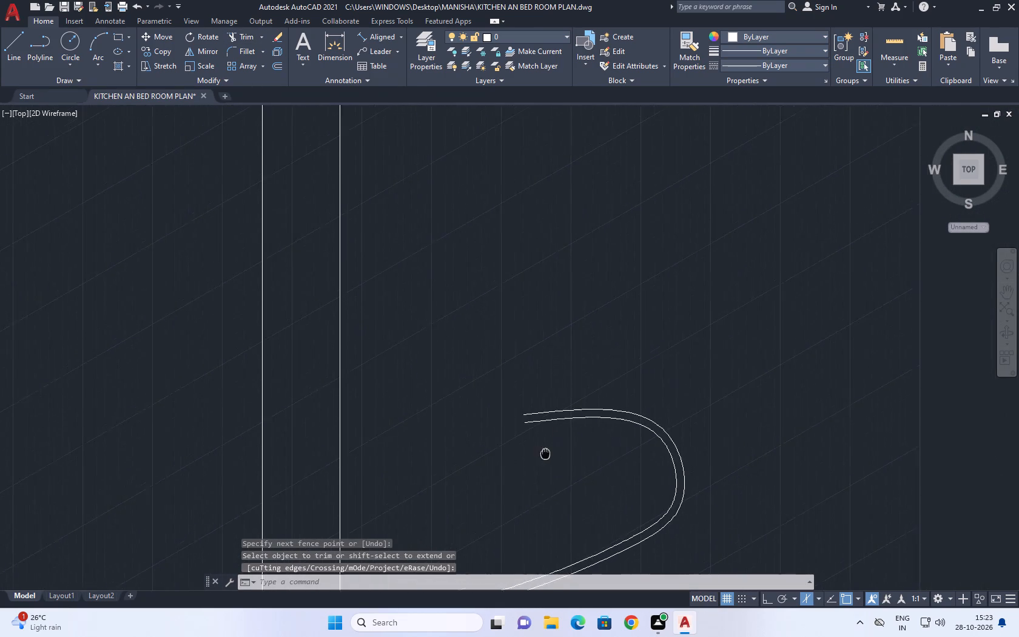
middle_click_drag(544, 454, 543, 457)
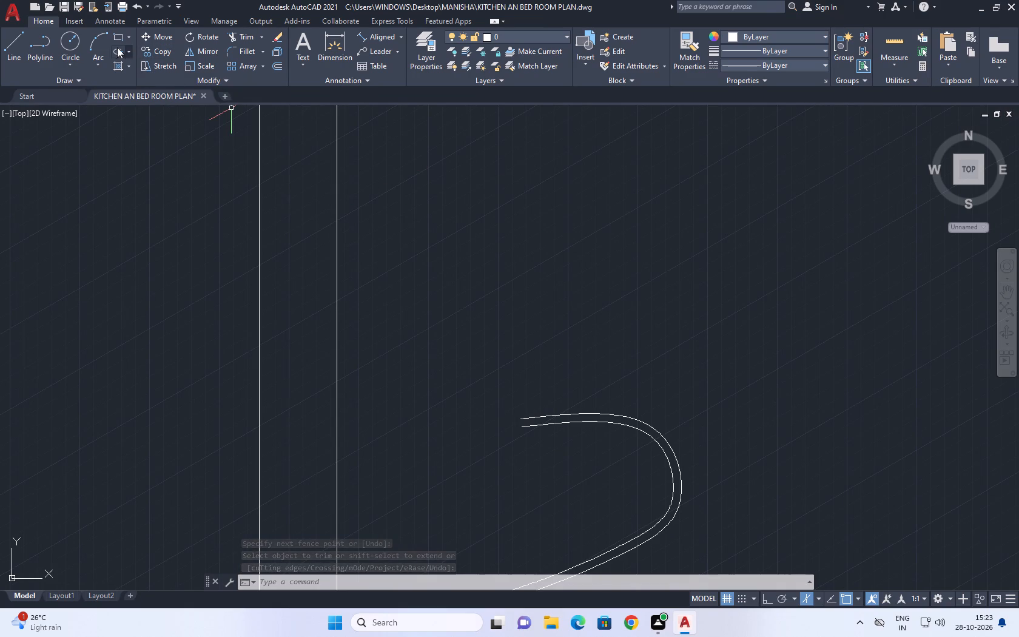
left_click(98, 36)
scroll(557, 438, "up", 2)
scroll(480, 396, "up", 3)
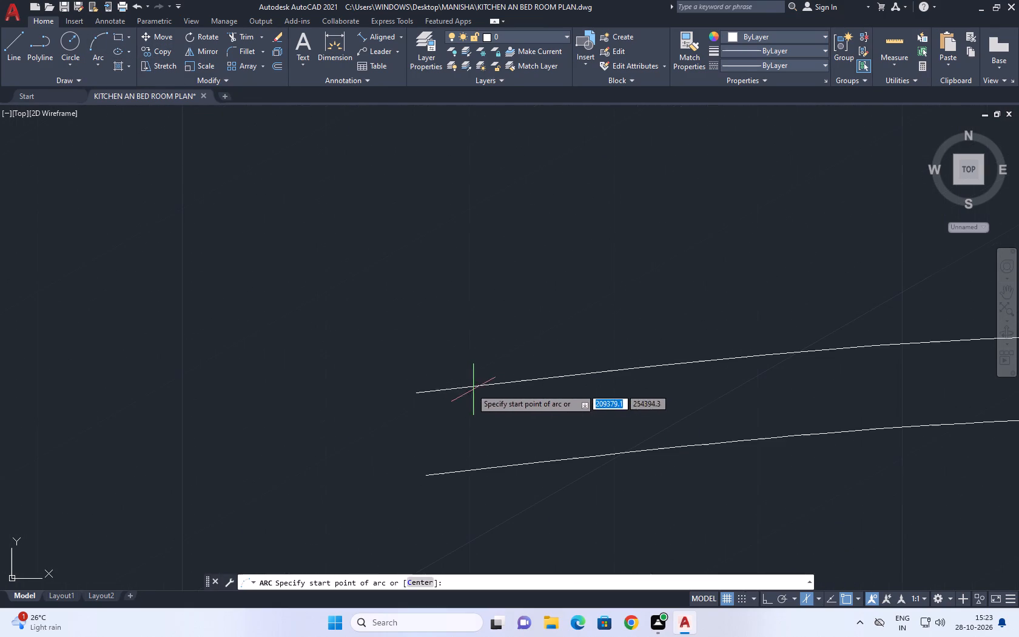
left_click(414, 391)
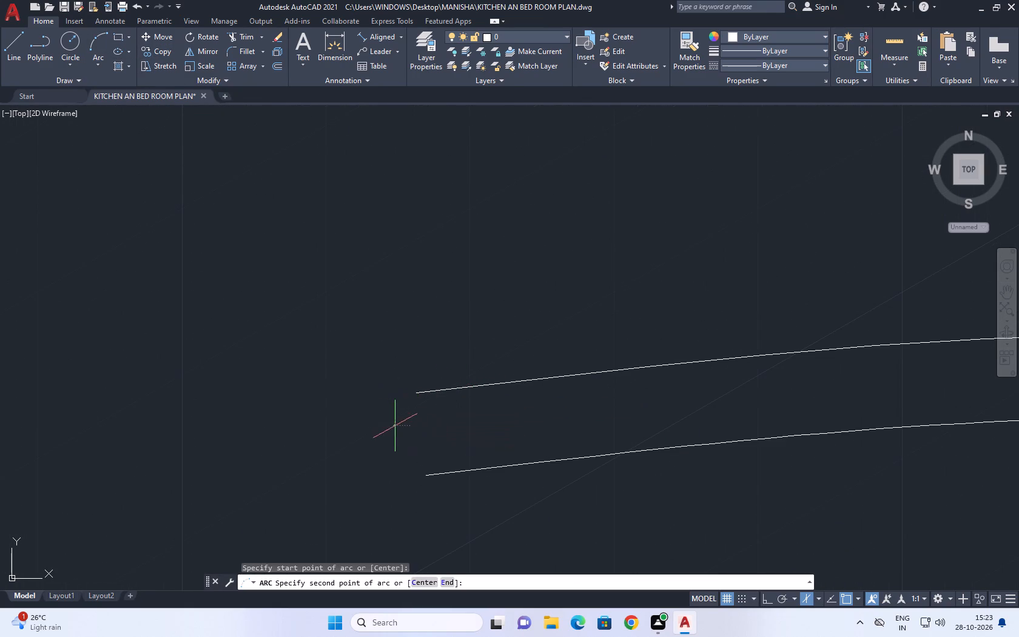
left_click(395, 426)
left_click(426, 478)
scroll(485, 423, "down", 5)
scroll(607, 417, "down", 1)
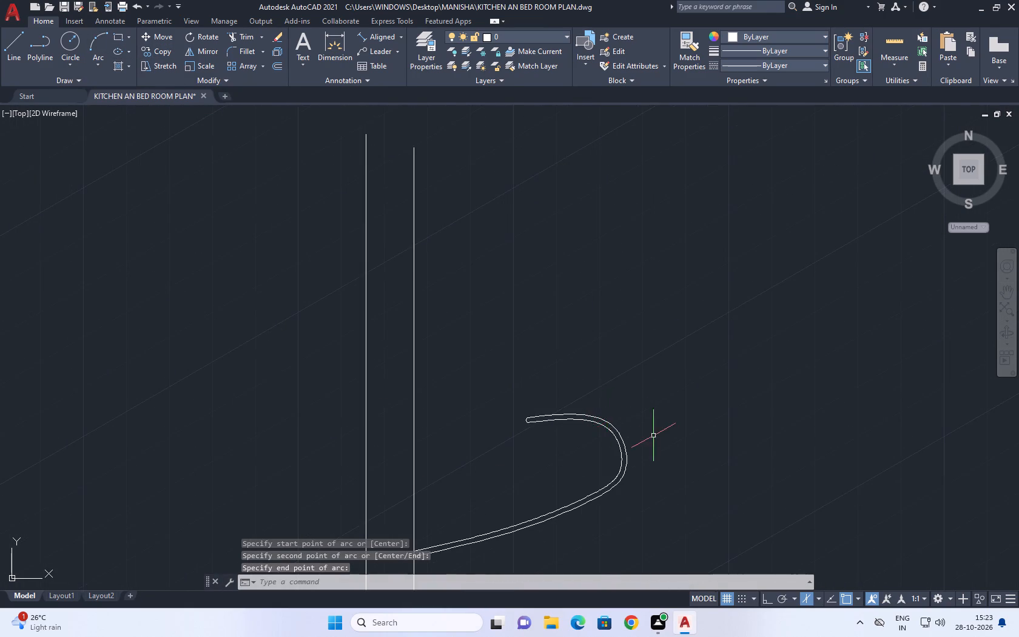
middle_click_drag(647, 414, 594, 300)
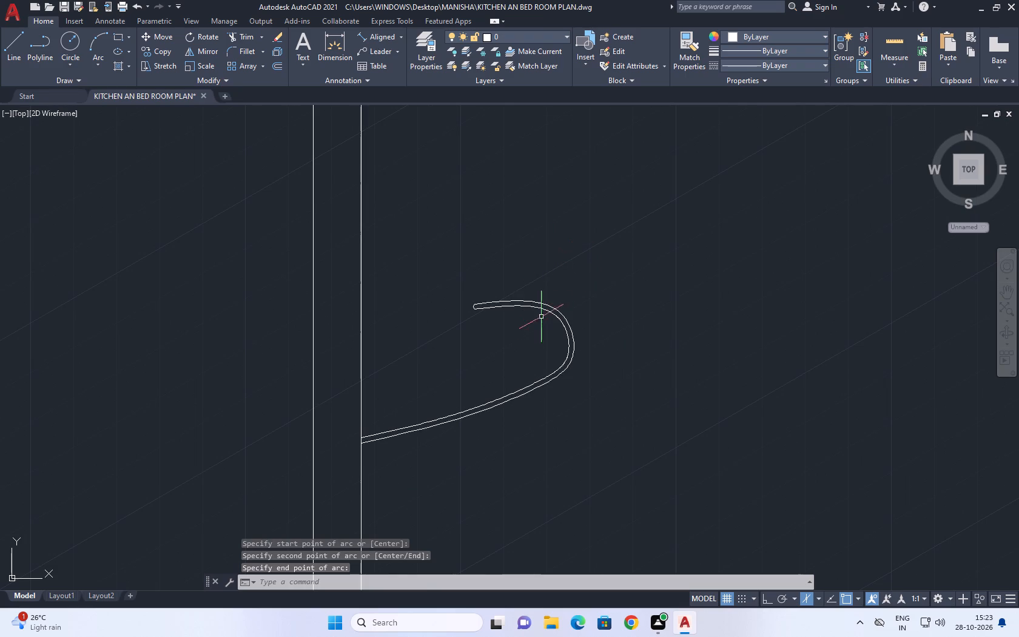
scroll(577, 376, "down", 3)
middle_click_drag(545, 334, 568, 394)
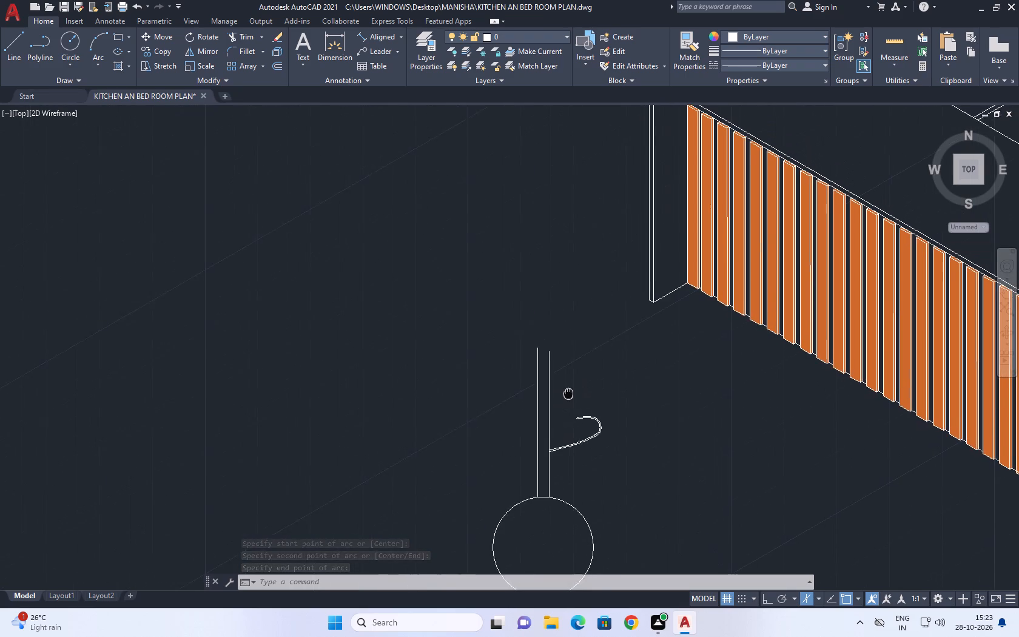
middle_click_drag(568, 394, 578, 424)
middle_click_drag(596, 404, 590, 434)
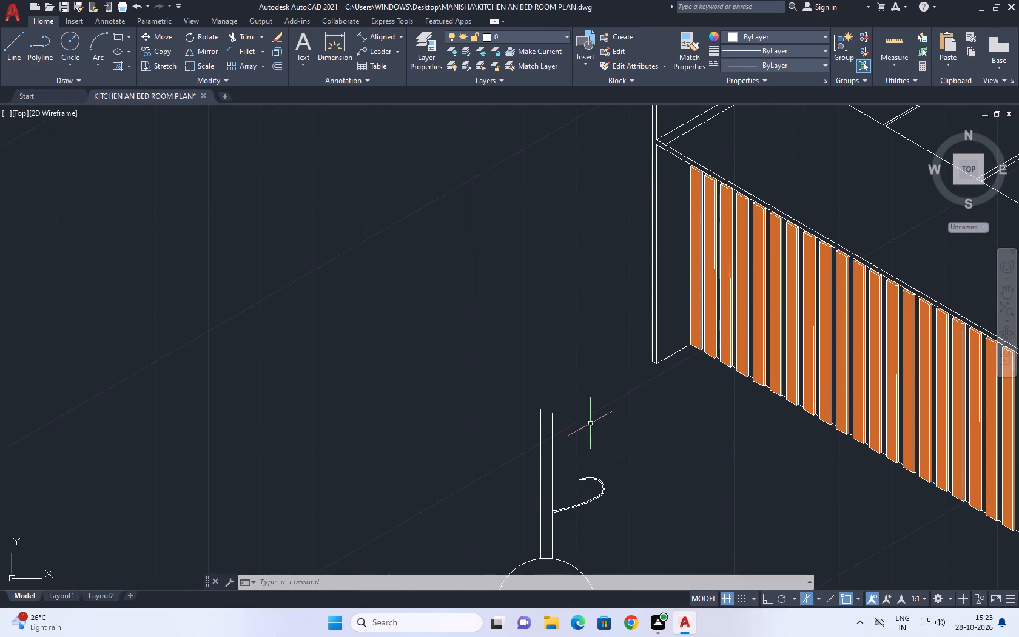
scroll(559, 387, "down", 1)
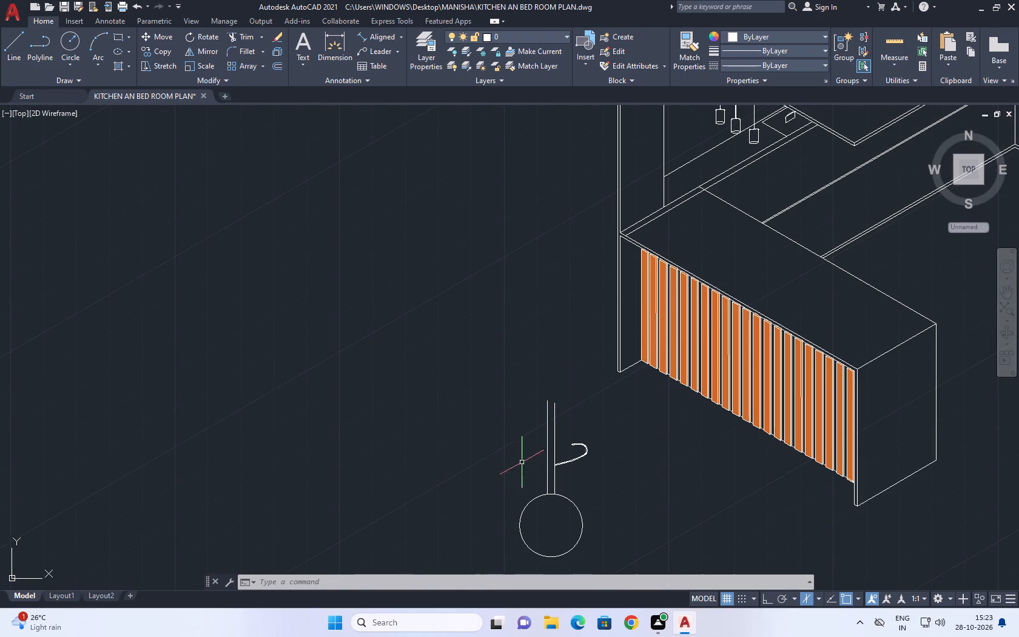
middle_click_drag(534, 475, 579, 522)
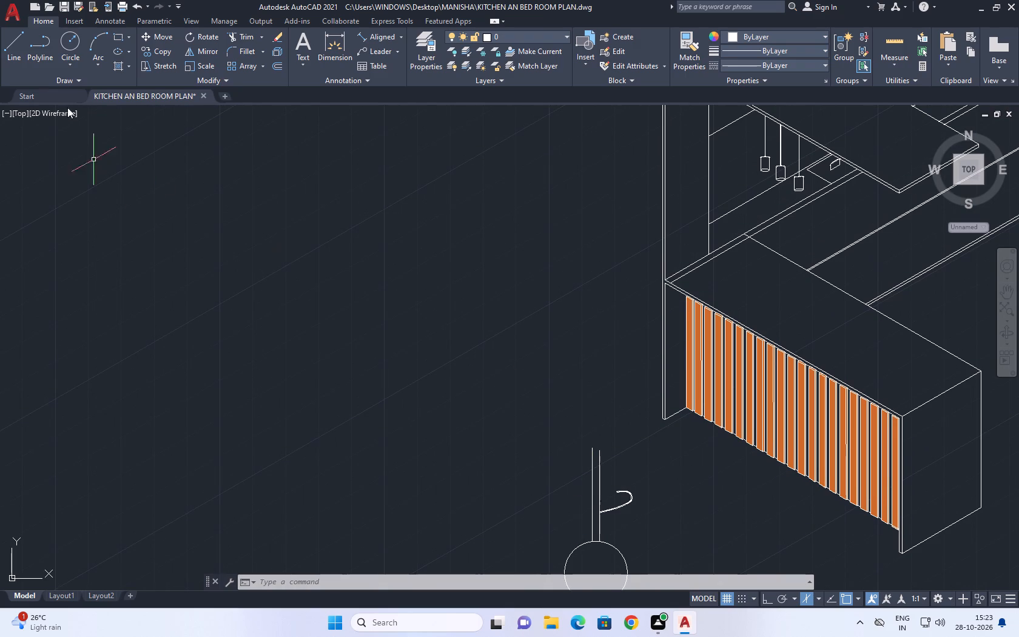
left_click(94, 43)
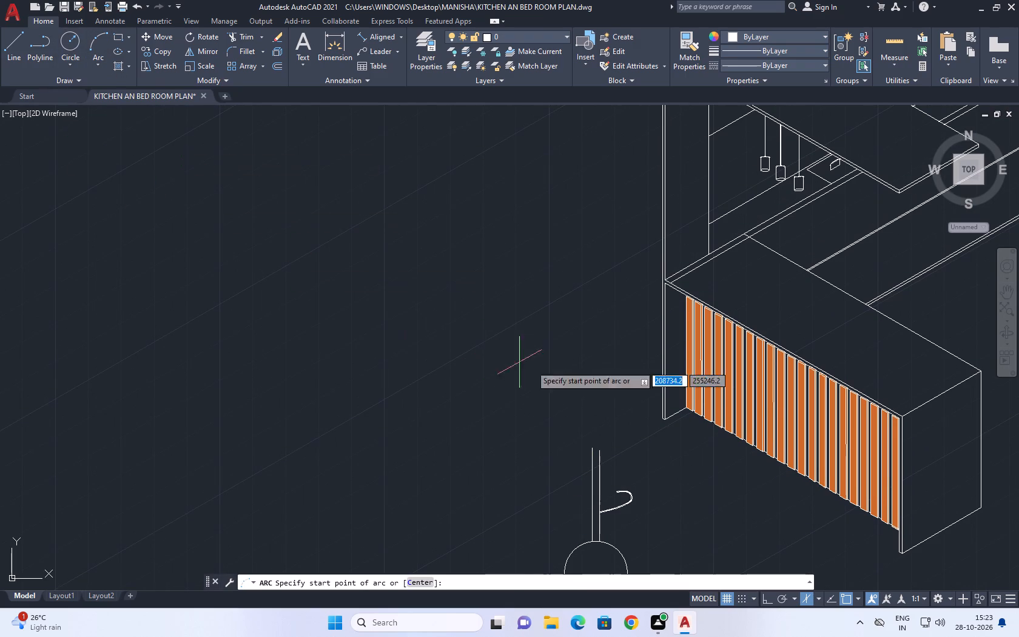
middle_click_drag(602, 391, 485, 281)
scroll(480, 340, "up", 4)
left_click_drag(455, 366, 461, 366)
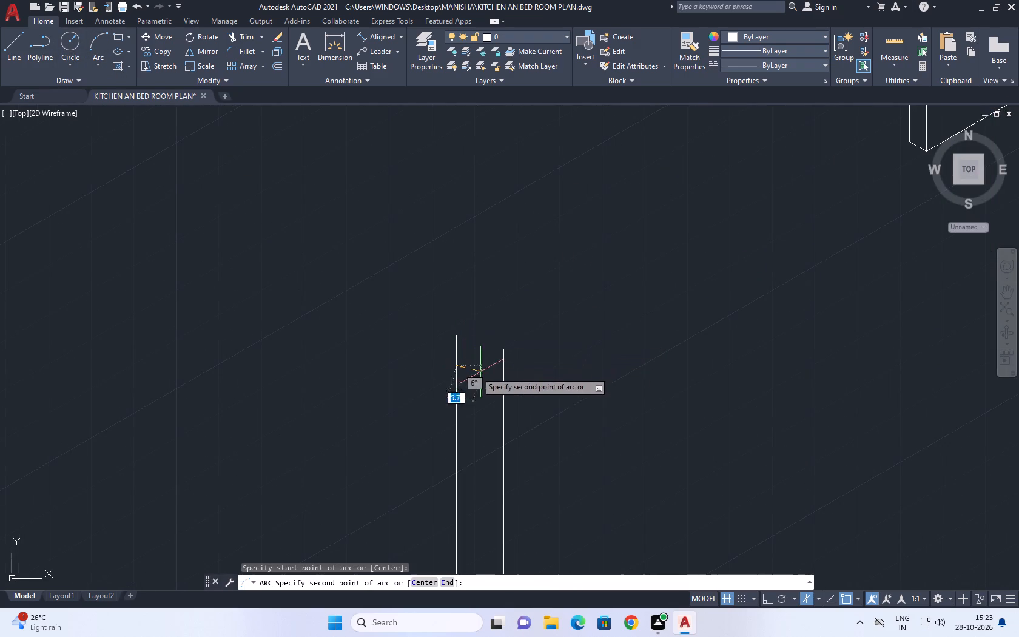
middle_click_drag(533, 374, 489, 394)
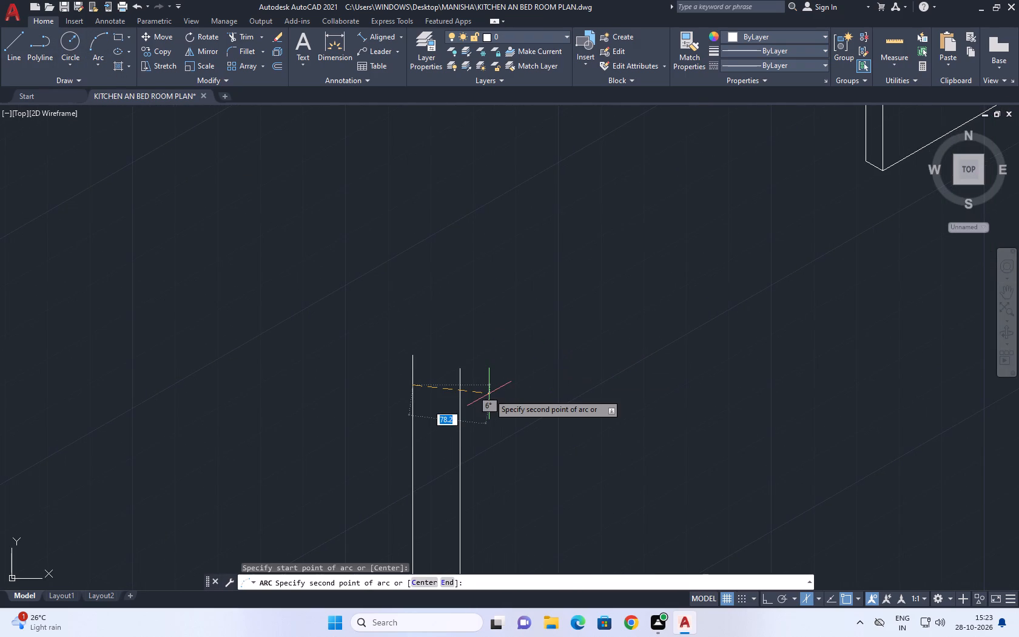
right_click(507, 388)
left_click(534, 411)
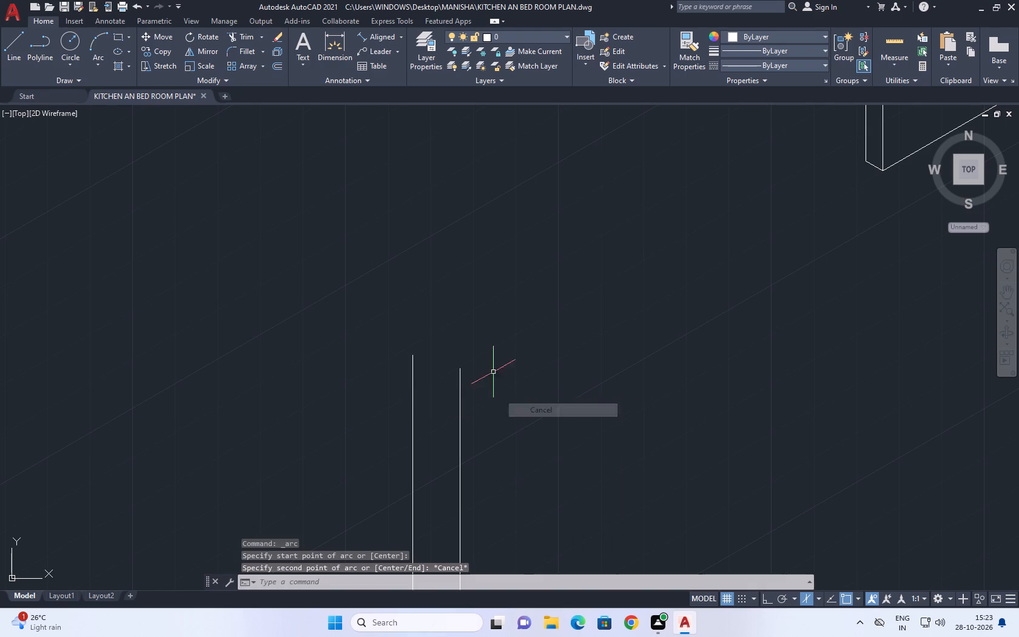
Draw a wide upward-opening three-point arc across the top of the post, rising higher toward the counter, as the seat's curve.
left_click(90, 41)
left_click(345, 379)
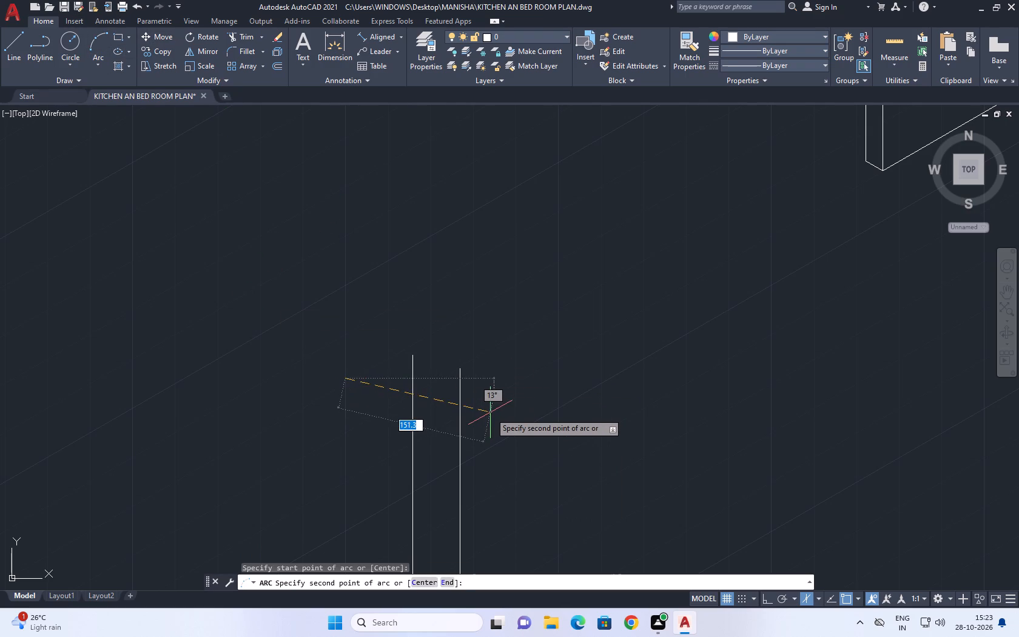
middle_click_drag(493, 413, 436, 383)
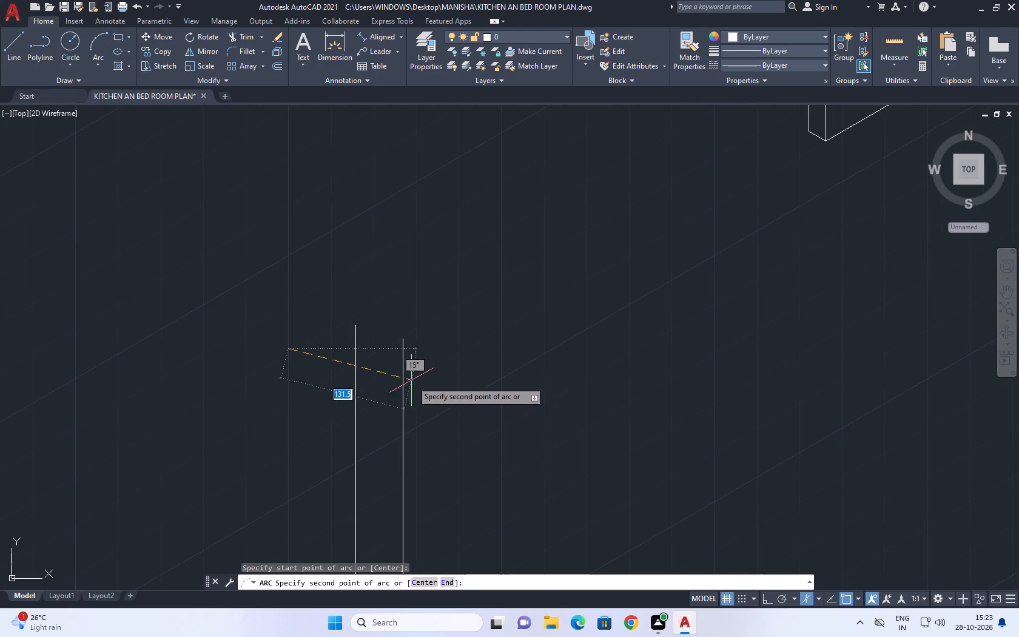
left_click(409, 361)
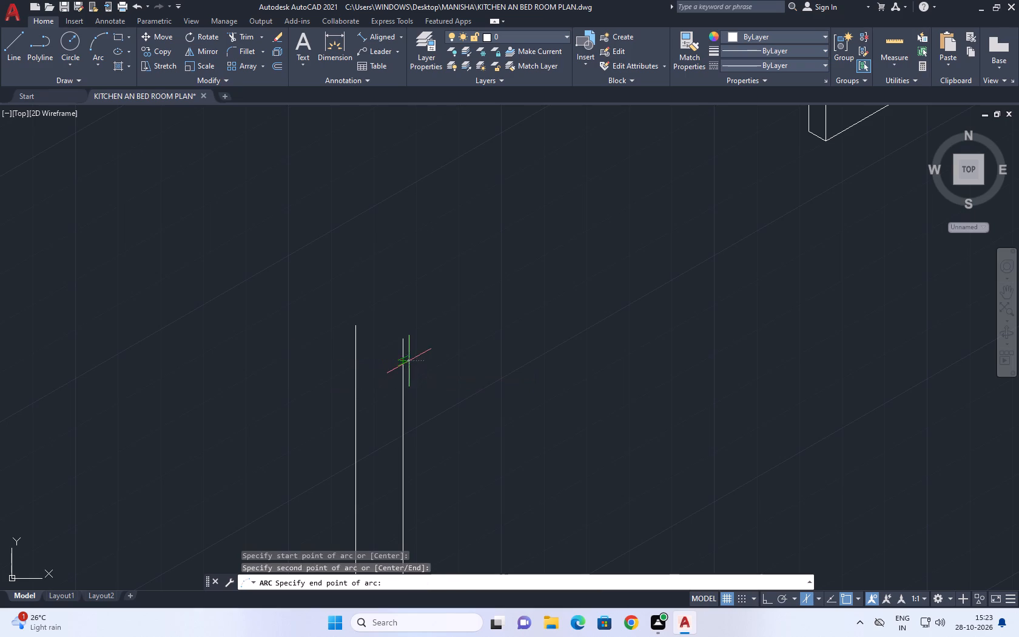
middle_click_drag(540, 309, 462, 359)
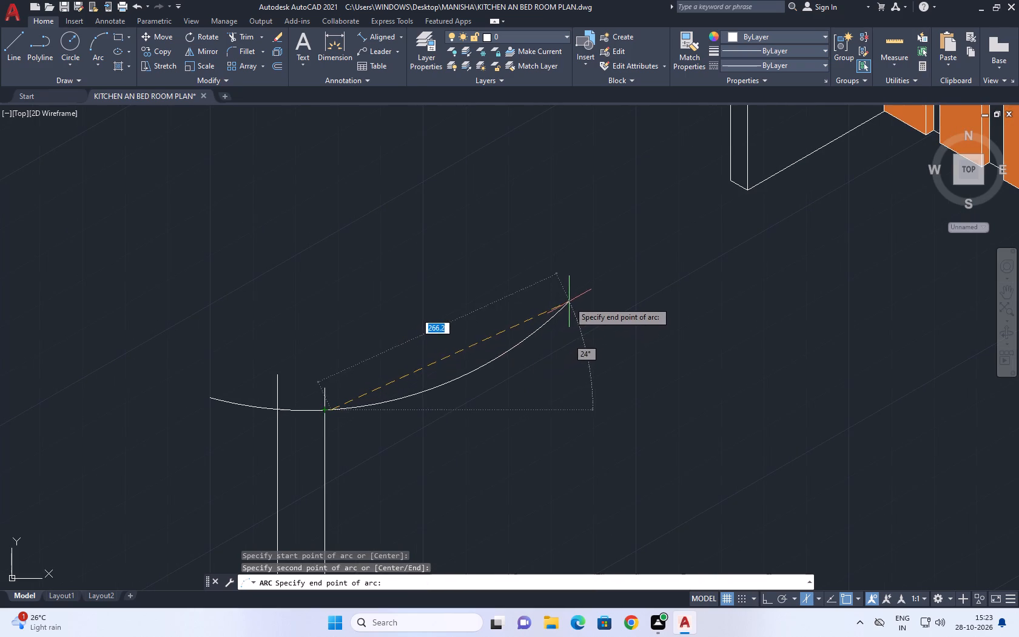
left_click(574, 299)
Place the seat arc's end point at its raised end toward the counter.
left_click(559, 323)
Copy the seat arc a short distance straight above the original to give the seat its thickness.
left_click_drag(541, 293, 535, 291)
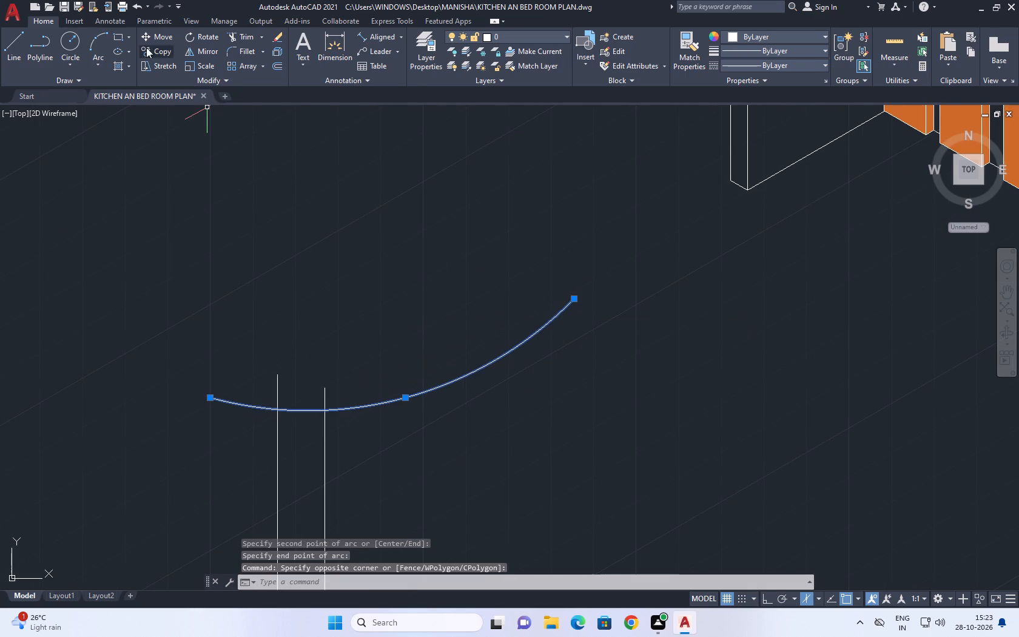
left_click(160, 51)
left_click(354, 389)
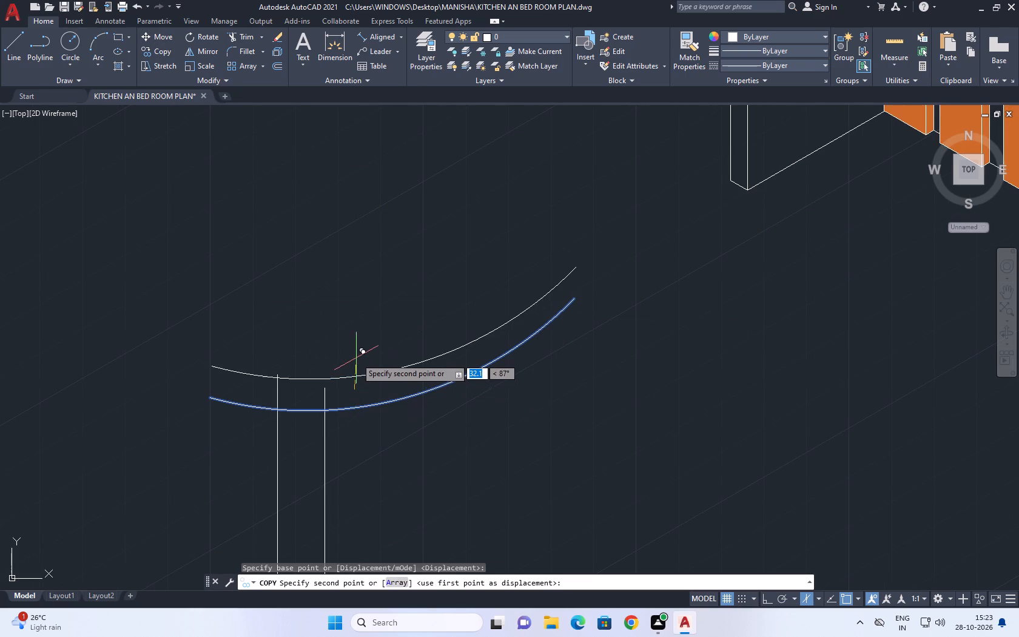
left_click(356, 365)
right_click(387, 271)
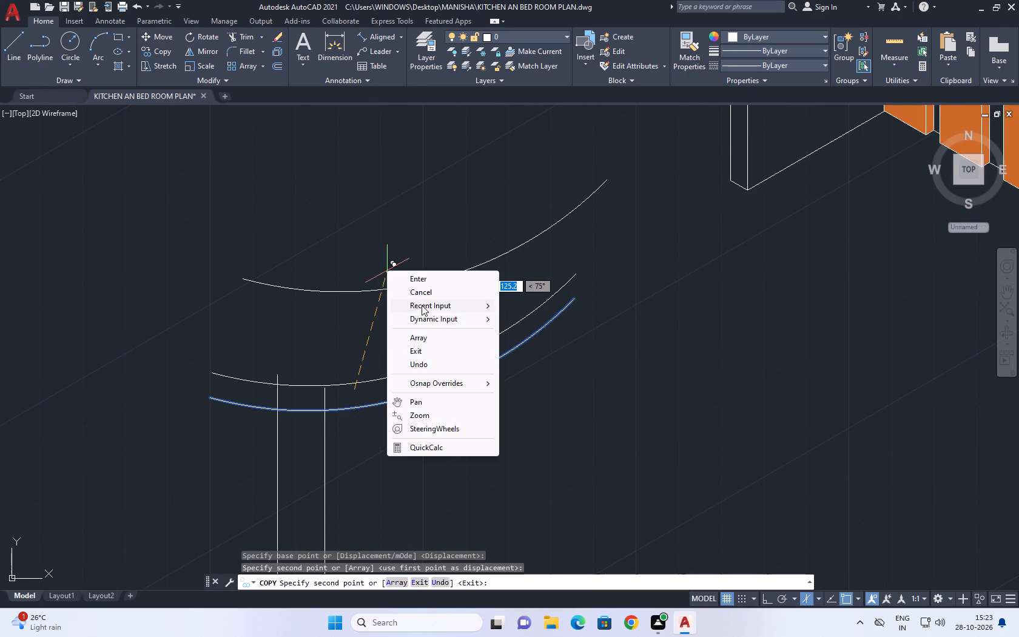
left_click(432, 294)
Trim both post lines where they extend above the lower seat arc.
middle_click_drag(196, 405, 283, 418)
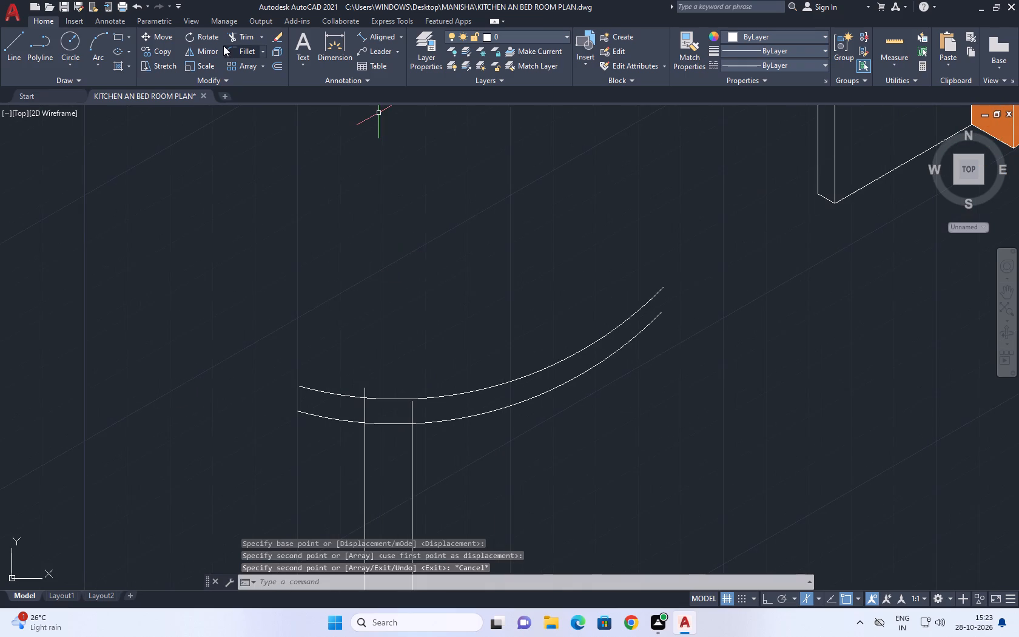
left_click(246, 41)
middle_click_drag(387, 378, 349, 258)
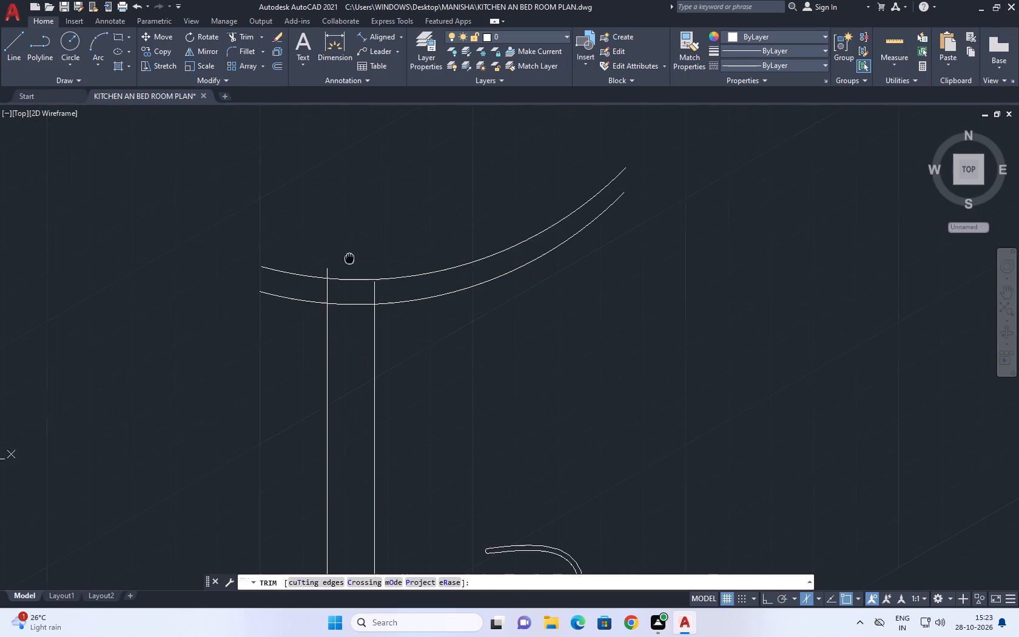
scroll(351, 290, "up", 2)
left_click(423, 298)
left_click(279, 298)
left_click(295, 244)
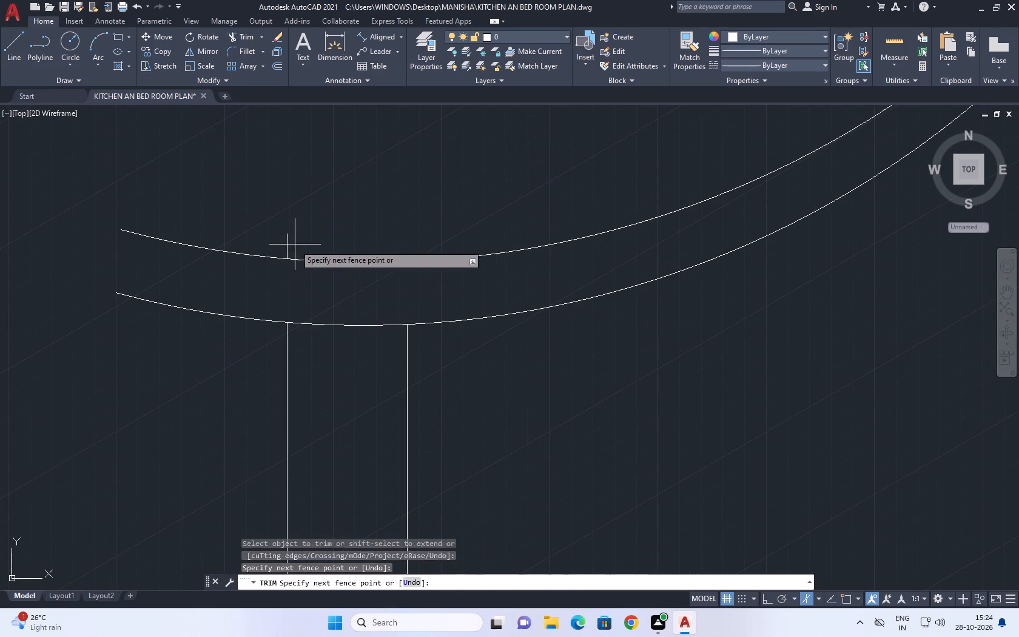
left_click(267, 237)
right_click(324, 218)
left_click(355, 239)
Draw an outward-bulging three-point arc from the lower seat arc's low end, curling up beyond the upper arc's level.
middle_click_drag(242, 220, 384, 323)
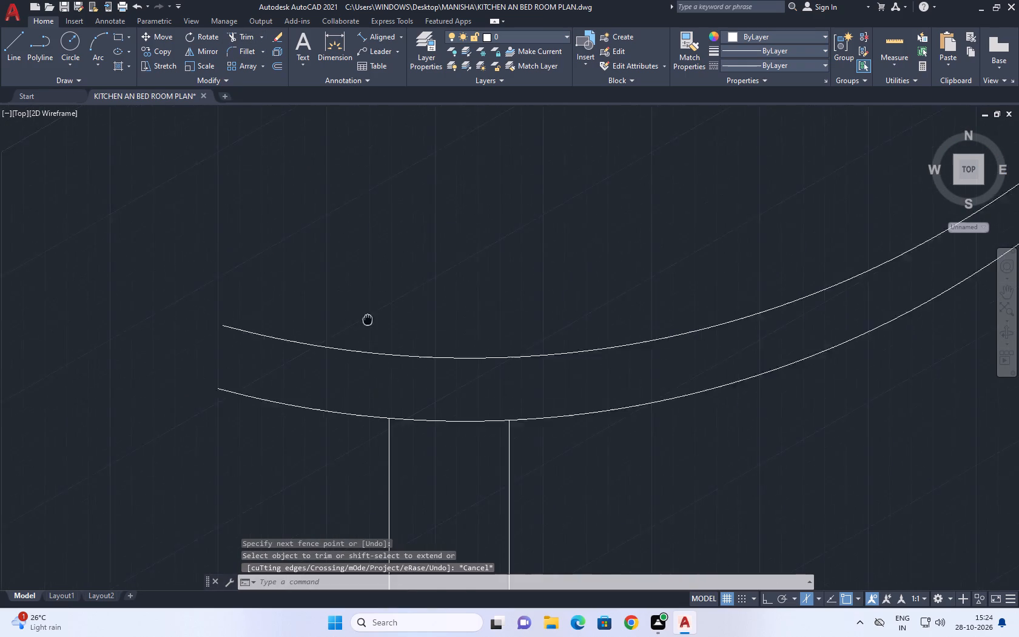
middle_click_drag(384, 323, 432, 330)
scroll(432, 330, "down", 2)
middle_click_drag(441, 325, 434, 326)
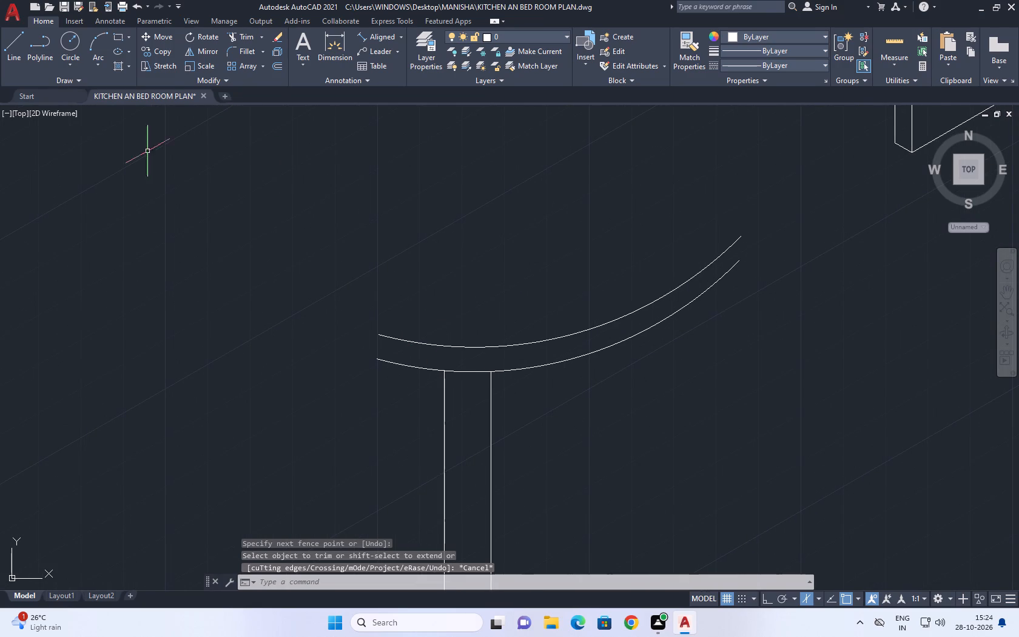
left_click(92, 42)
scroll(345, 376, "up", 1)
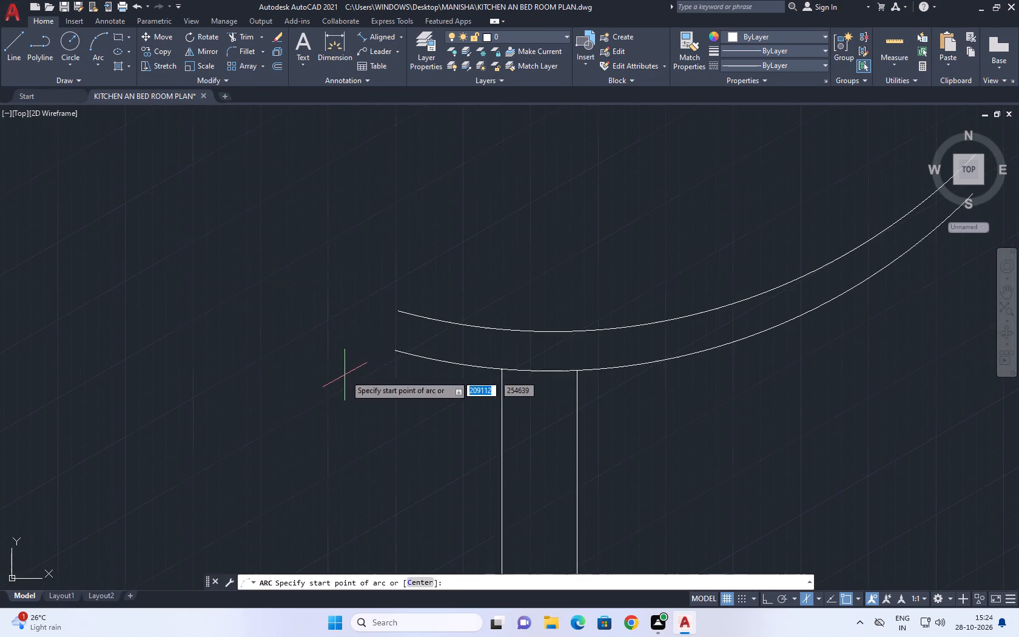
scroll(390, 360, "up", 1)
left_click(397, 346)
left_click(351, 308)
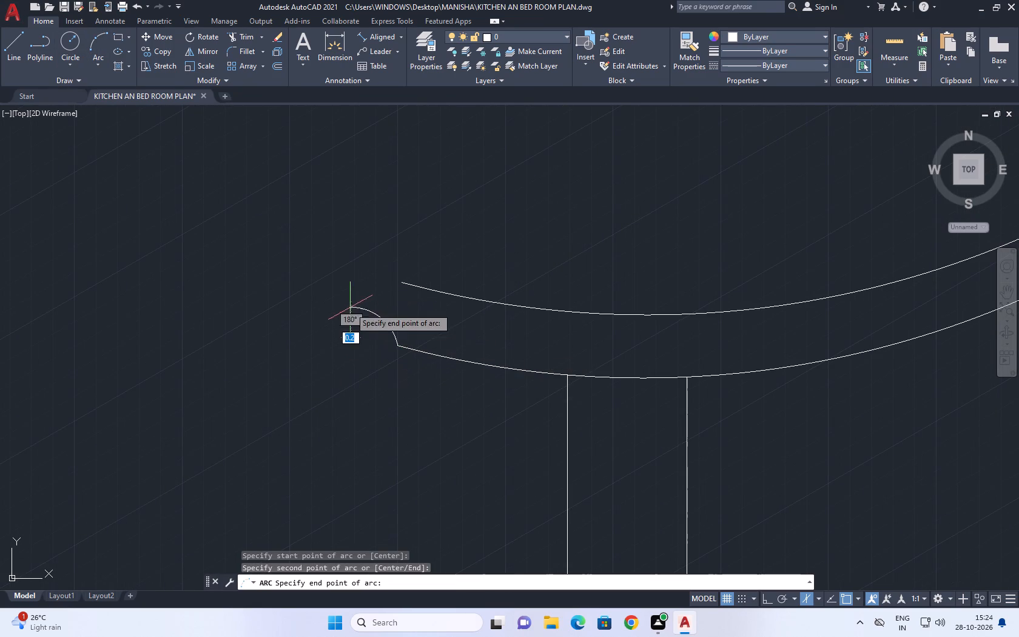
left_click(362, 239)
Stretch the low end of the upper seat arc outward until it crosses the end-cap arc.
scroll(394, 275, "up", 1)
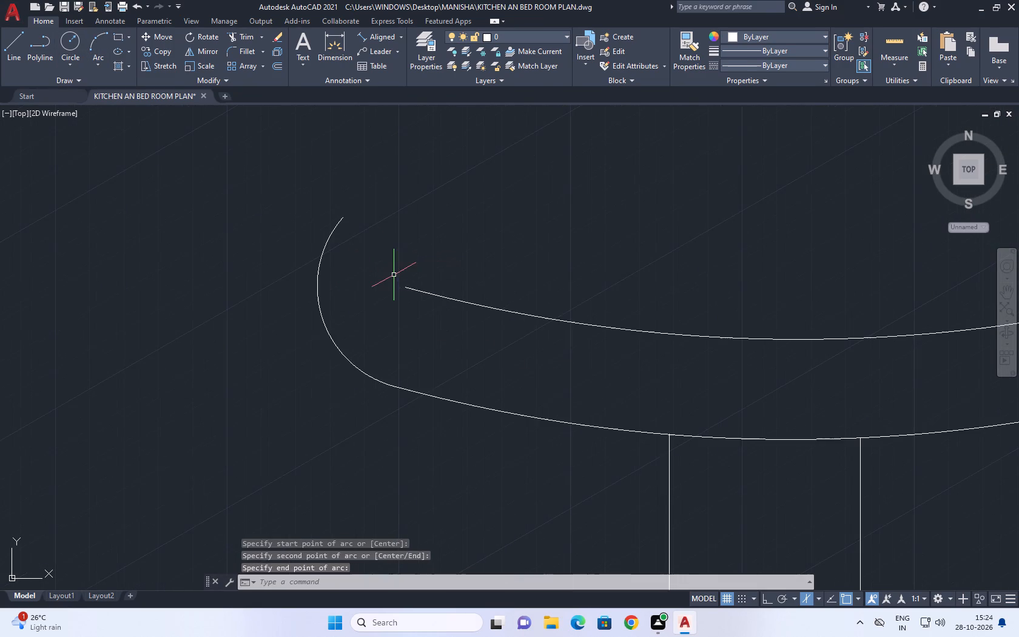
middle_click_drag(415, 269, 400, 338)
left_click_drag(459, 332, 448, 342)
left_click(389, 383)
left_click(390, 356)
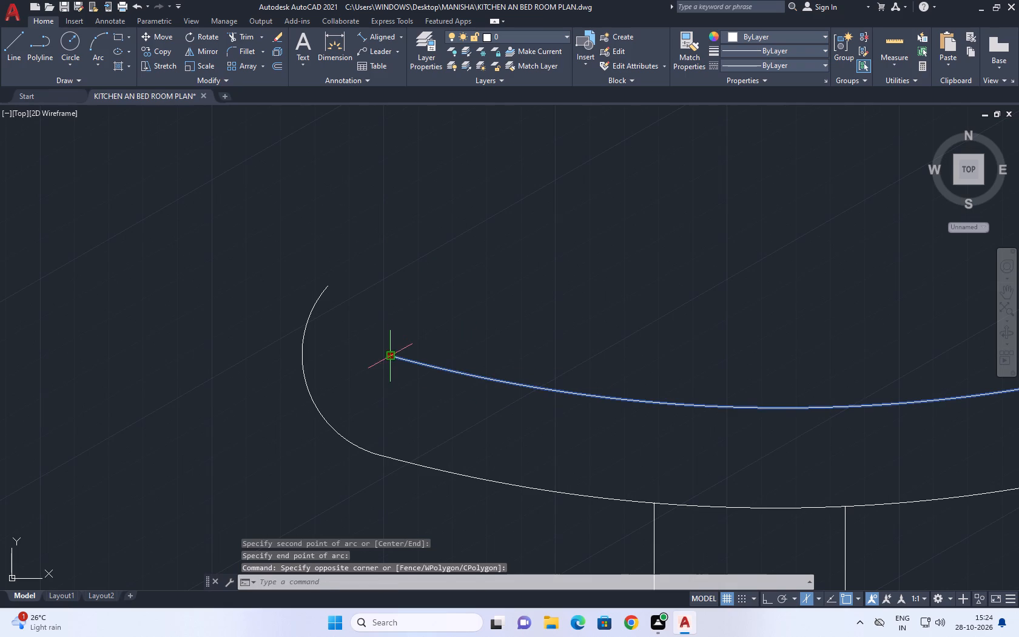
left_click(283, 320)
Stretch the upper end of the end-cap arc back onto its crossing with the upper seat arc.
middle_click_drag(333, 289, 306, 326)
scroll(312, 328, "up", 1)
left_click_drag(315, 327, 292, 309)
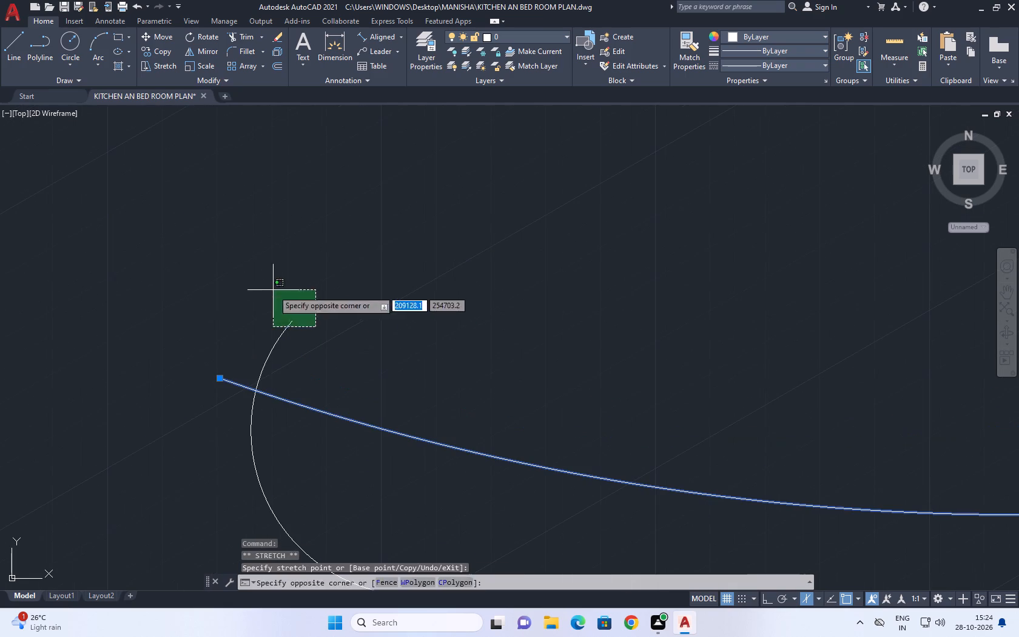
left_click(273, 290)
left_click(290, 318)
left_click_drag(289, 324, 281, 317)
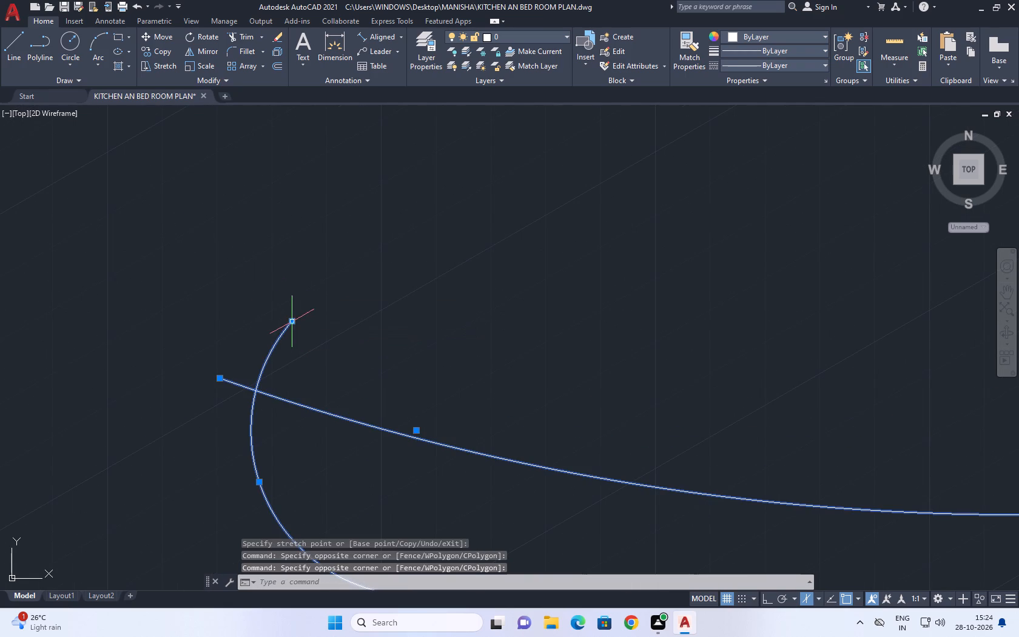
left_click(289, 321)
left_click(255, 393)
Stretch the upper seat arc's overshooting end back to meet the tip of the end-cap arc, and clear the selection.
scroll(302, 358, "down", 5)
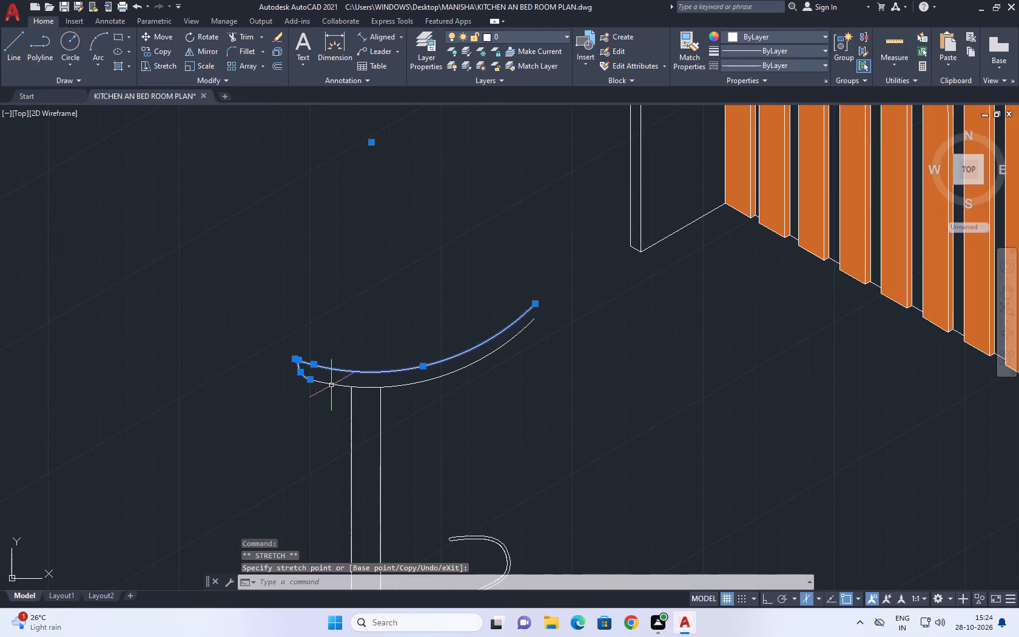
scroll(288, 386, "up", 5)
scroll(351, 269, "up", 2)
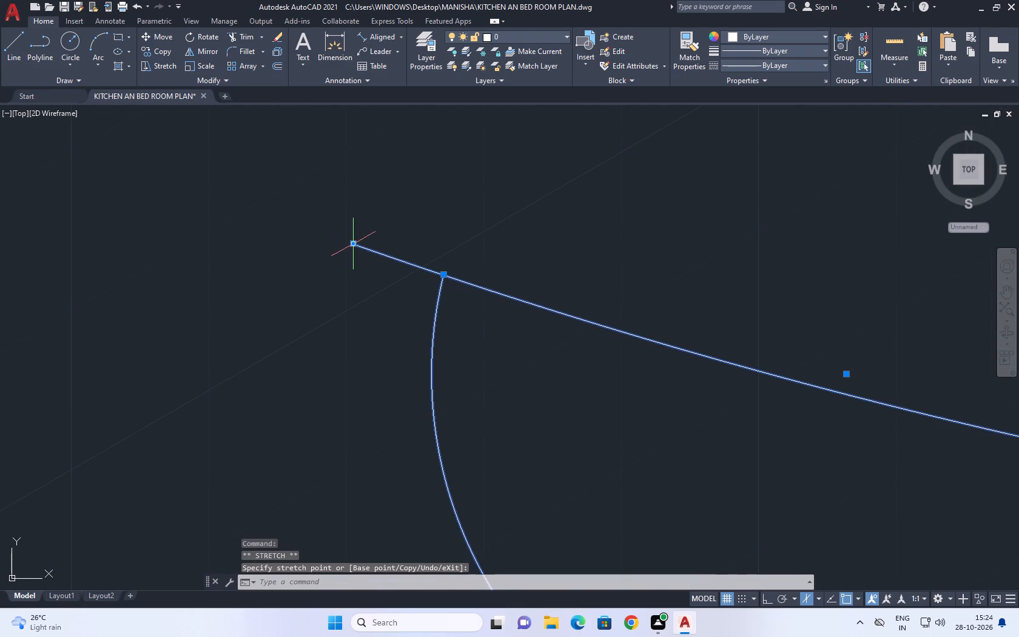
left_click(355, 243)
left_click(443, 273)
scroll(315, 347, "down", 8)
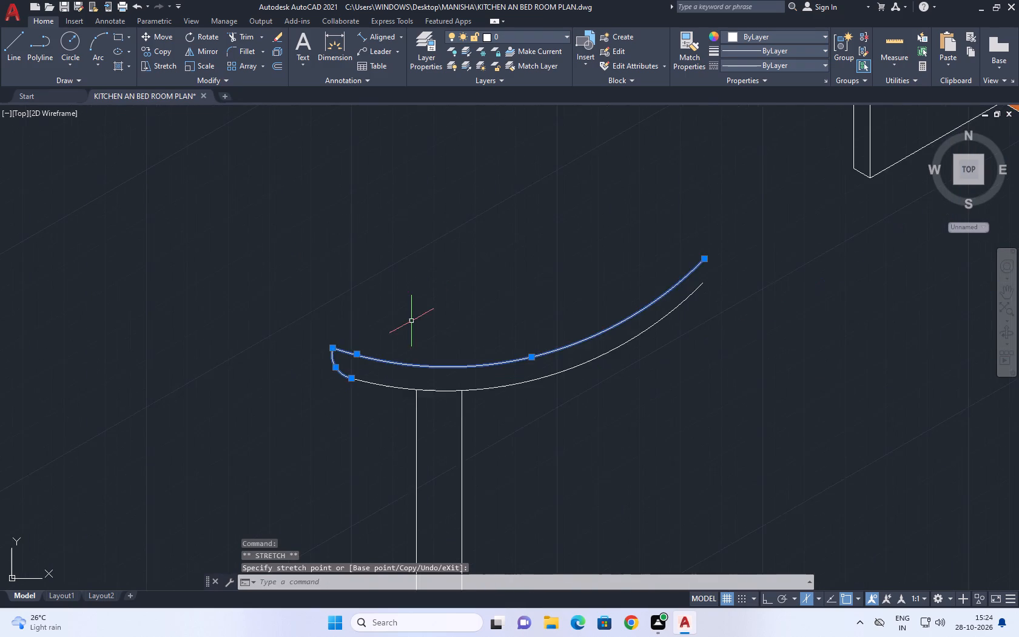
scroll(413, 319, "down", 1)
middle_click_drag(463, 286, 334, 464)
scroll(327, 440, "down", 1)
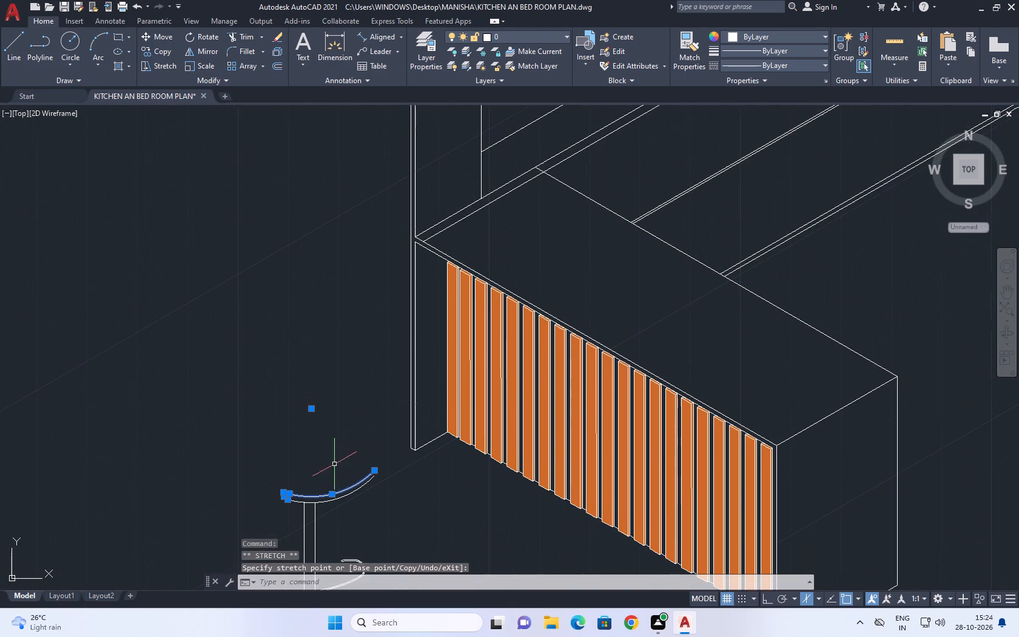
middle_click_drag(369, 469, 330, 282)
right_click(402, 390)
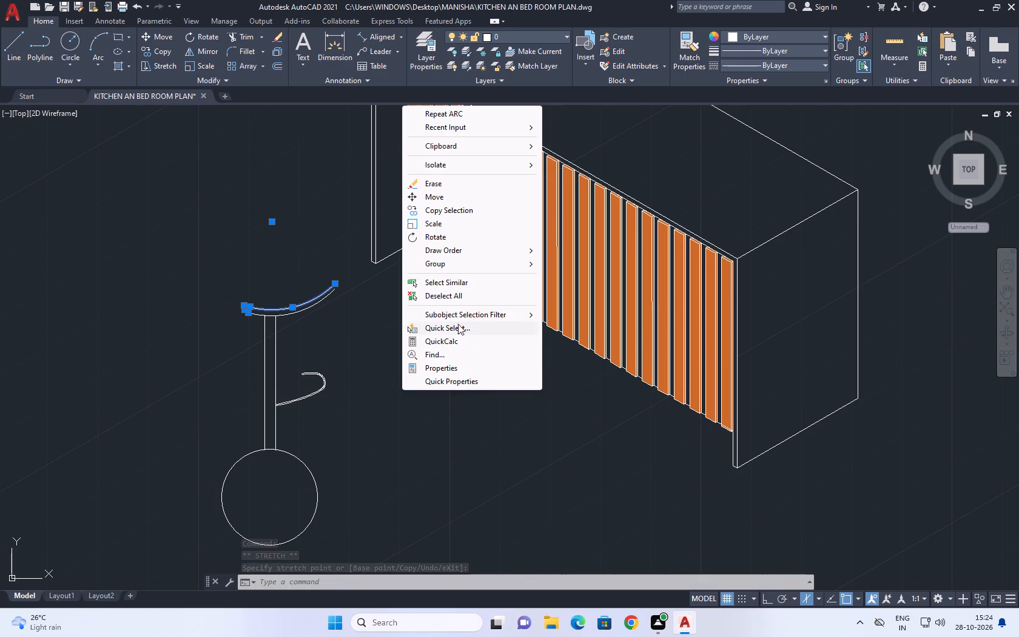
left_click(459, 297)
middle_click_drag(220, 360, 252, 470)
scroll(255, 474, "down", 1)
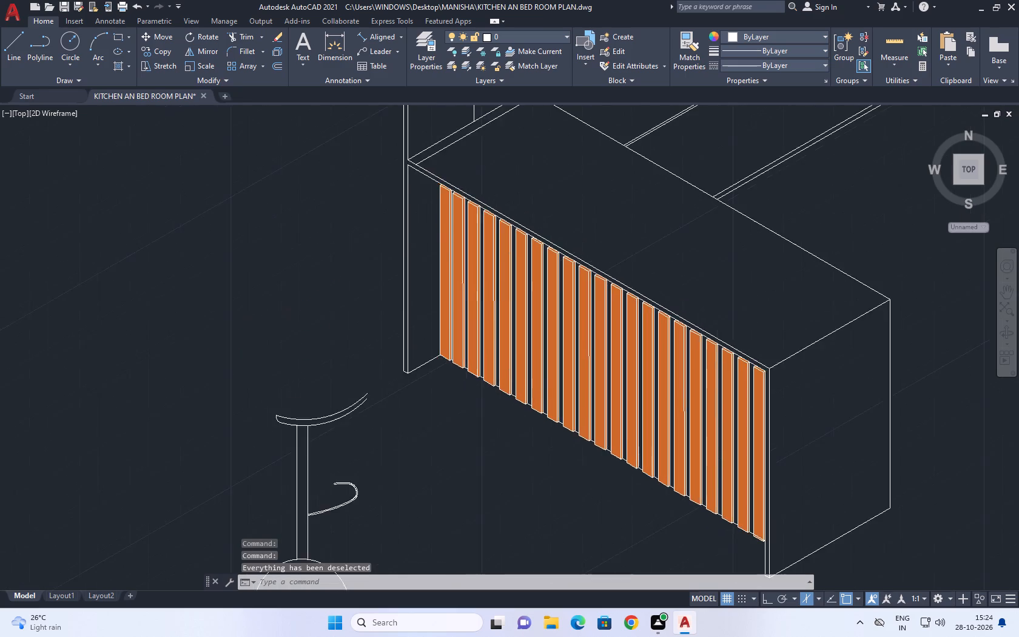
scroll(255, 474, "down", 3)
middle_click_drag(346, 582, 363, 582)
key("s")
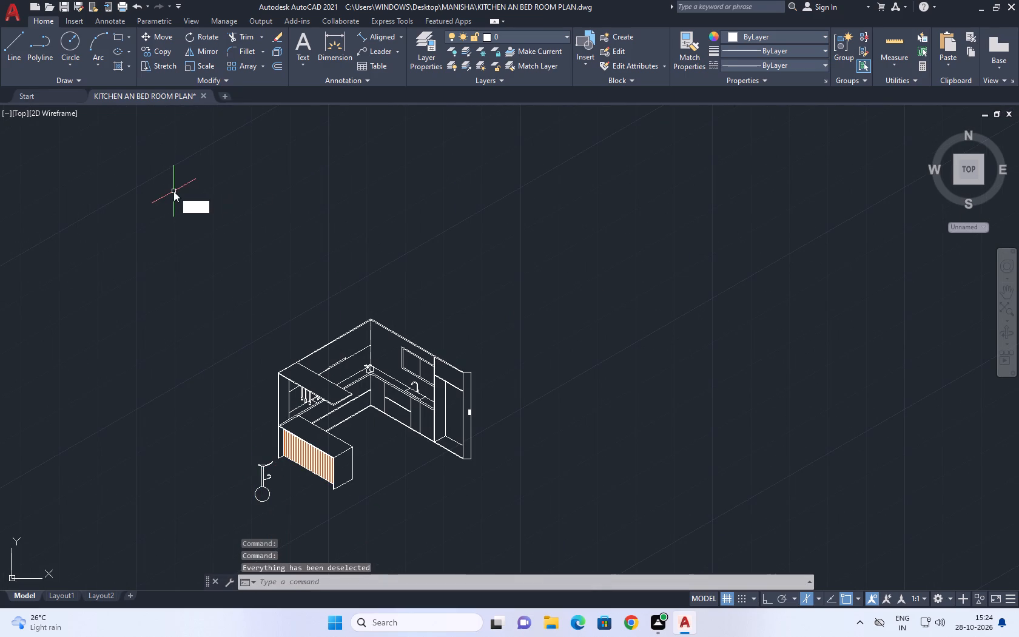
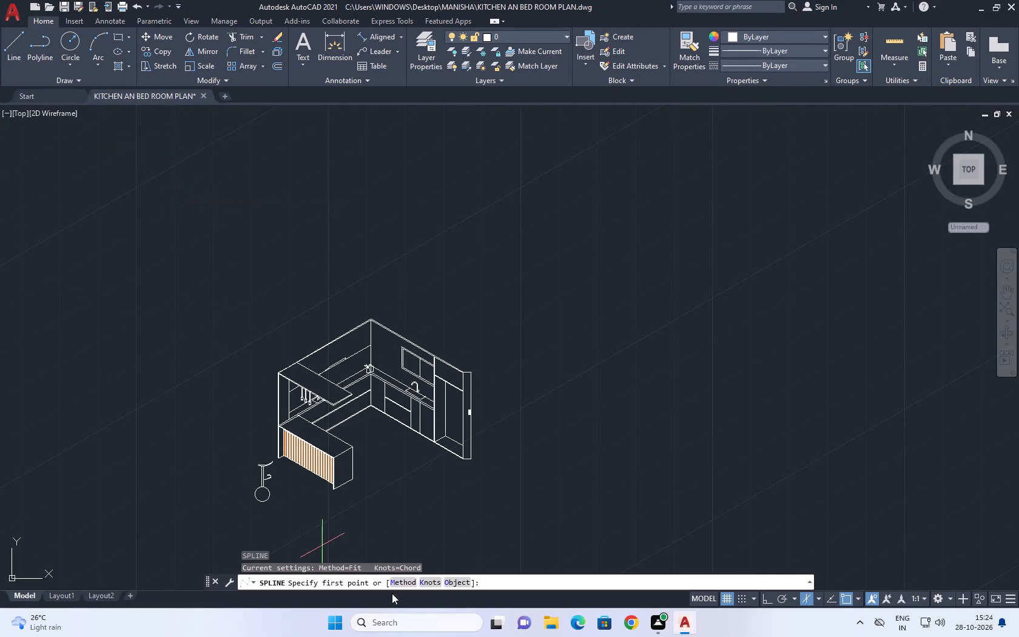
Draw a fit spline from the left end of the stool seat's upper curve, sweeping outward and upward as the backrest's left edge.
scroll(257, 464, "down", 1)
scroll(246, 462, "up", 6)
middle_click_drag(422, 506, 432, 388)
scroll(432, 388, "up", 3)
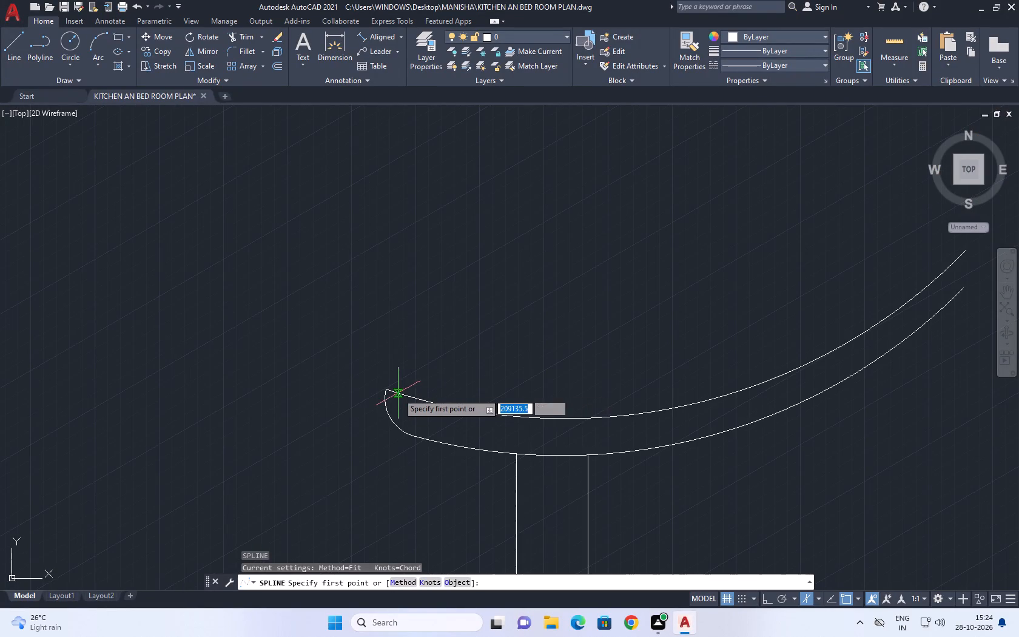
middle_click_drag(385, 387, 448, 409)
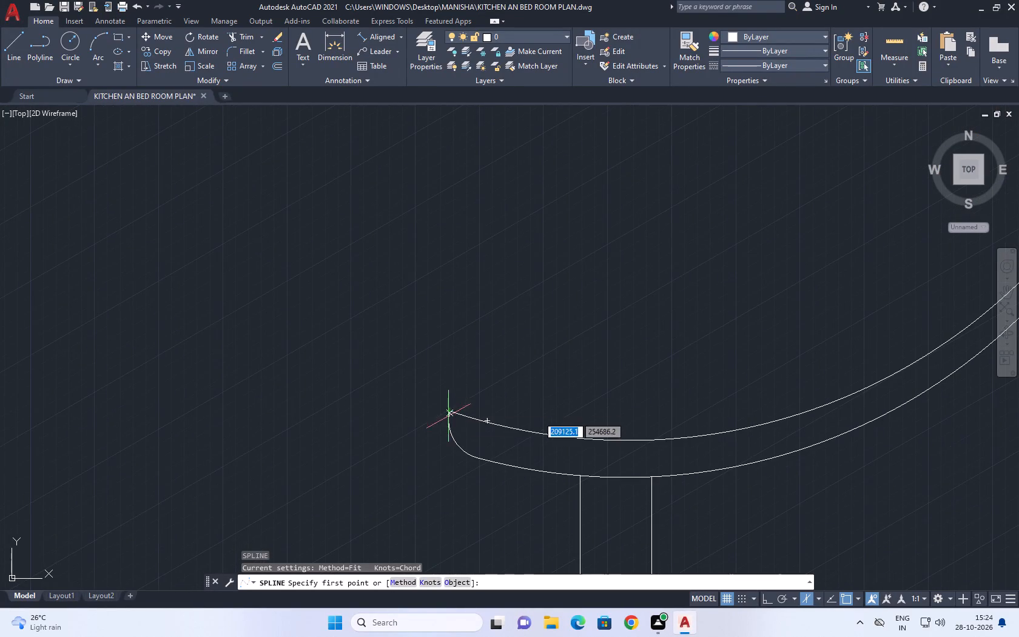
left_click(449, 412)
middle_click_drag(311, 399, 378, 464)
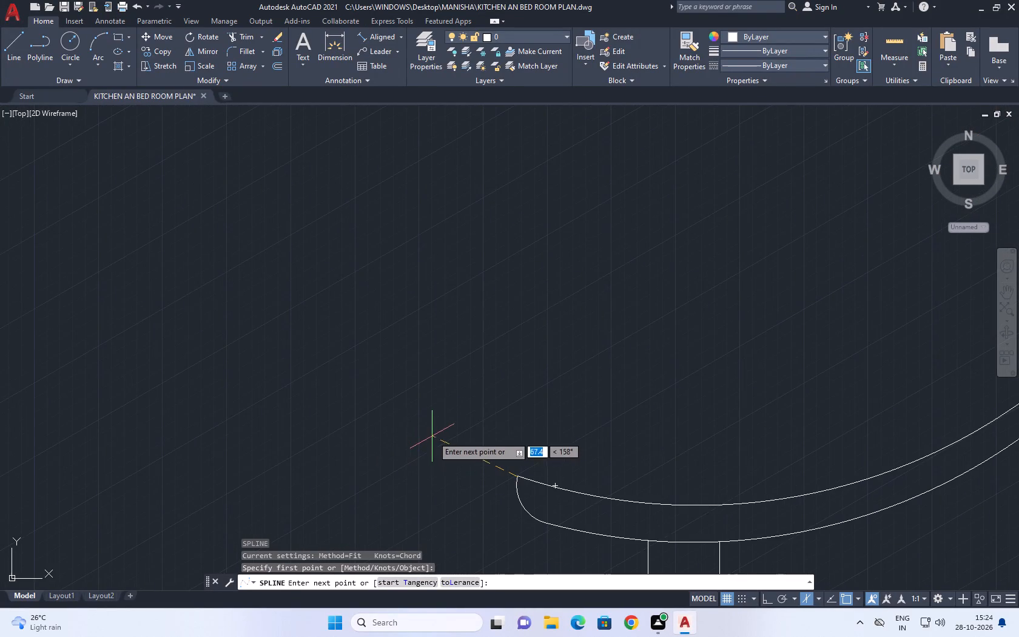
middle_click_drag(433, 435, 433, 459)
middle_click_drag(419, 458, 394, 456)
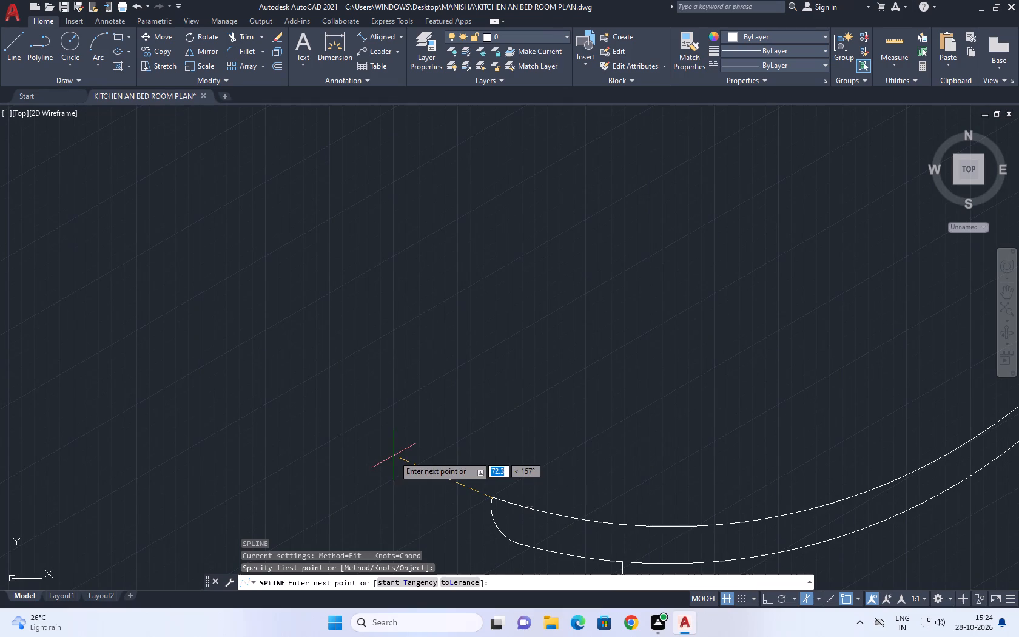
left_click(408, 450)
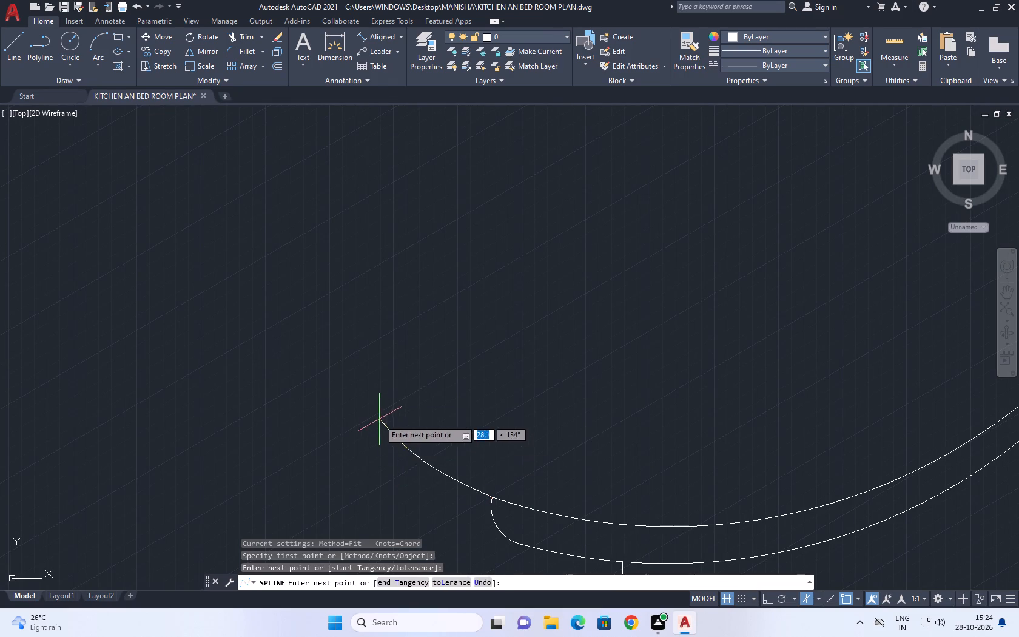
middle_click_drag(389, 377, 392, 426)
scroll(397, 400, "down", 1)
middle_click_drag(371, 324, 363, 357)
scroll(360, 370, "down", 2)
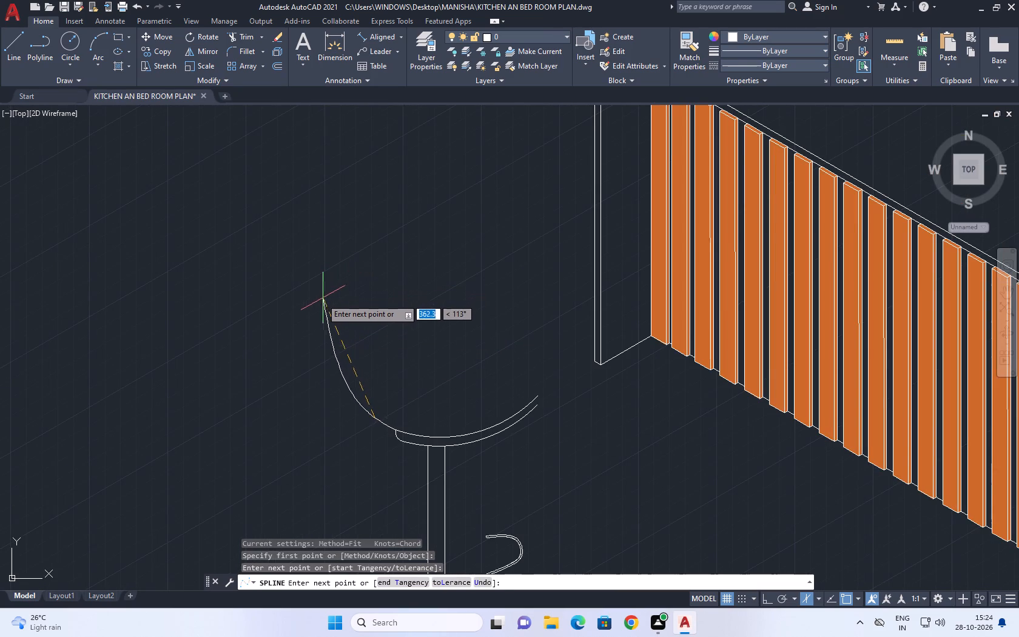
left_click(326, 302)
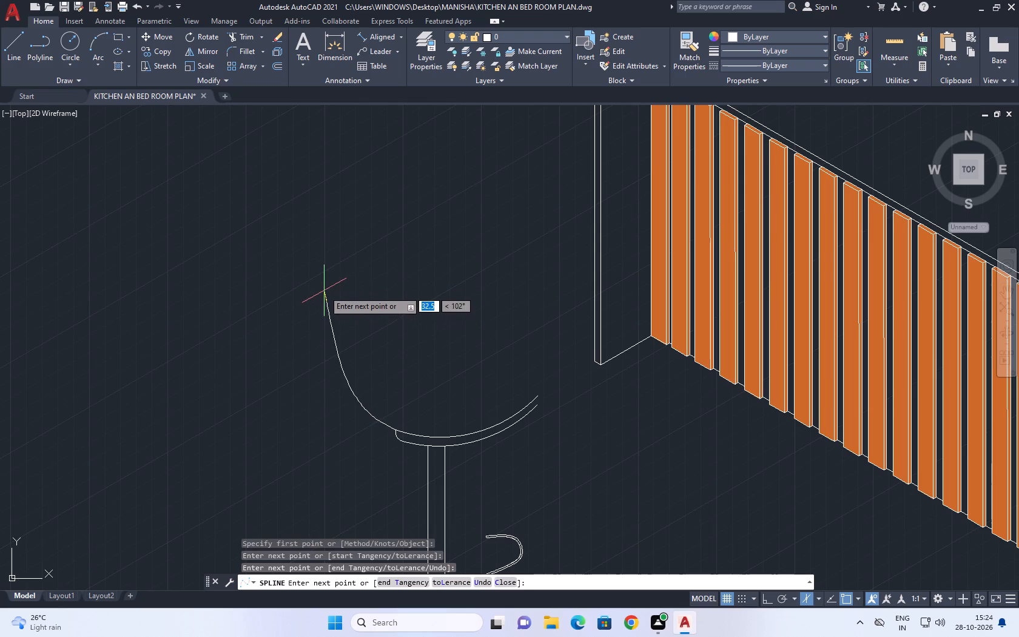
left_click(324, 290)
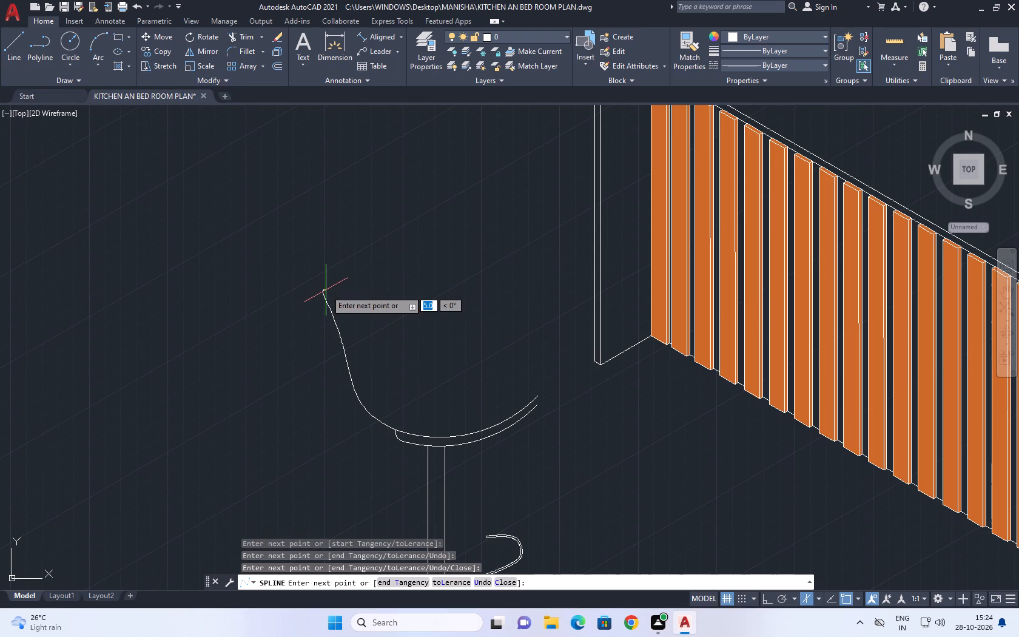
key("Return")
Draw a three-point arc from the right end of the seat's lower curve, bulging outward and rising as the stool's right side.
middle_click_drag(403, 328, 361, 398)
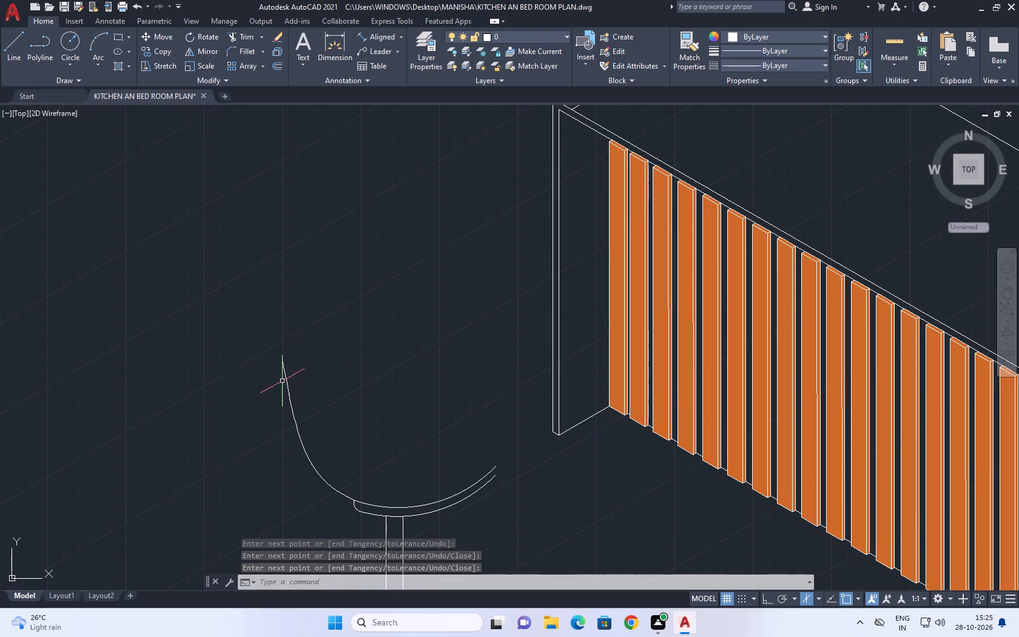
middle_click_drag(501, 480, 472, 467)
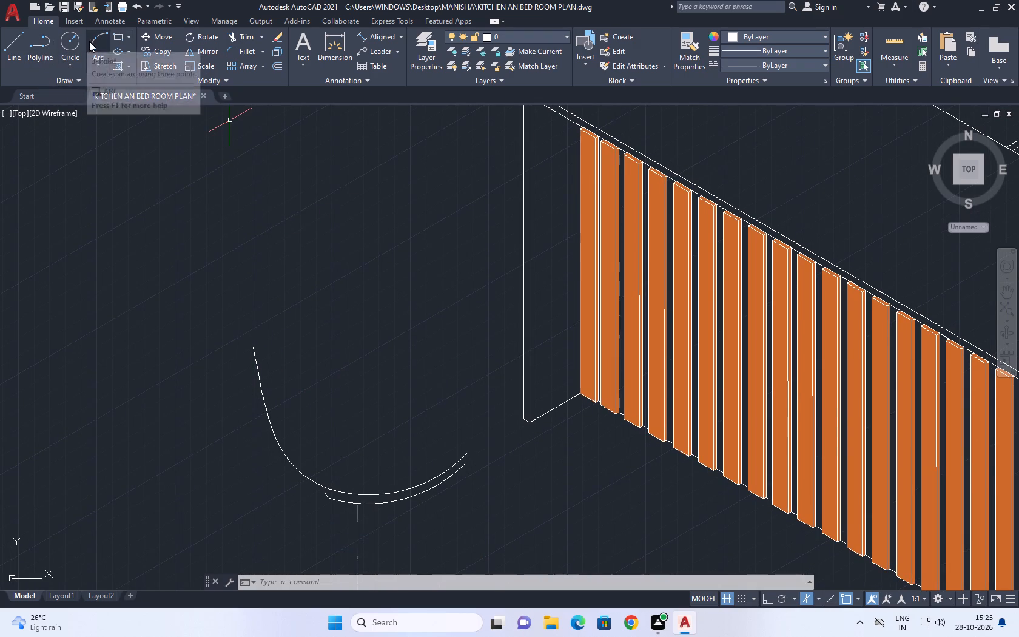
left_click(89, 41)
middle_click_drag(253, 393, 321, 489)
middle_click(321, 490)
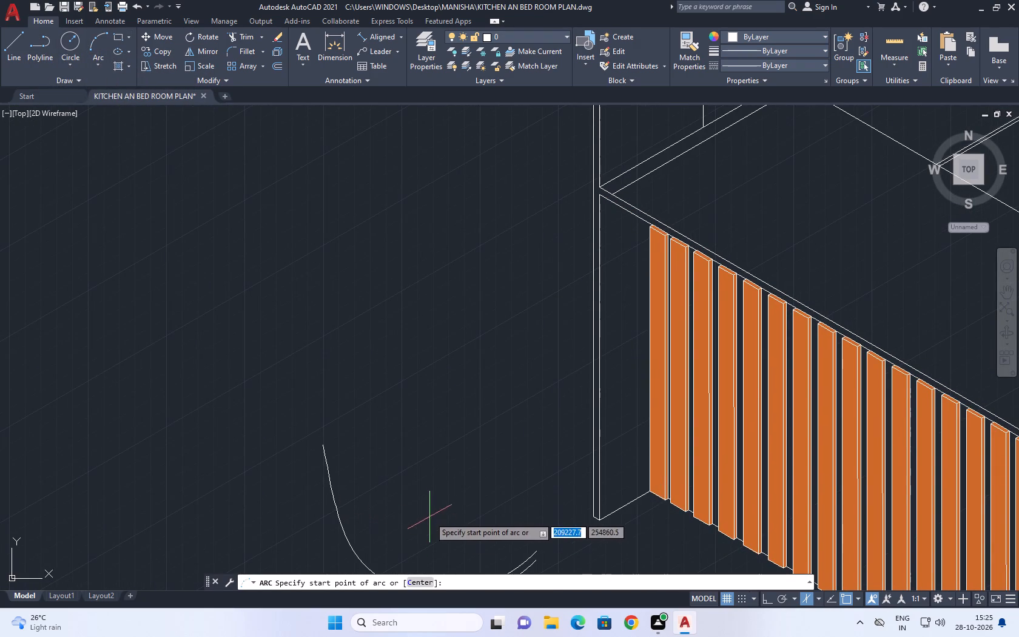
middle_click_drag(539, 538, 570, 421)
left_click(570, 445)
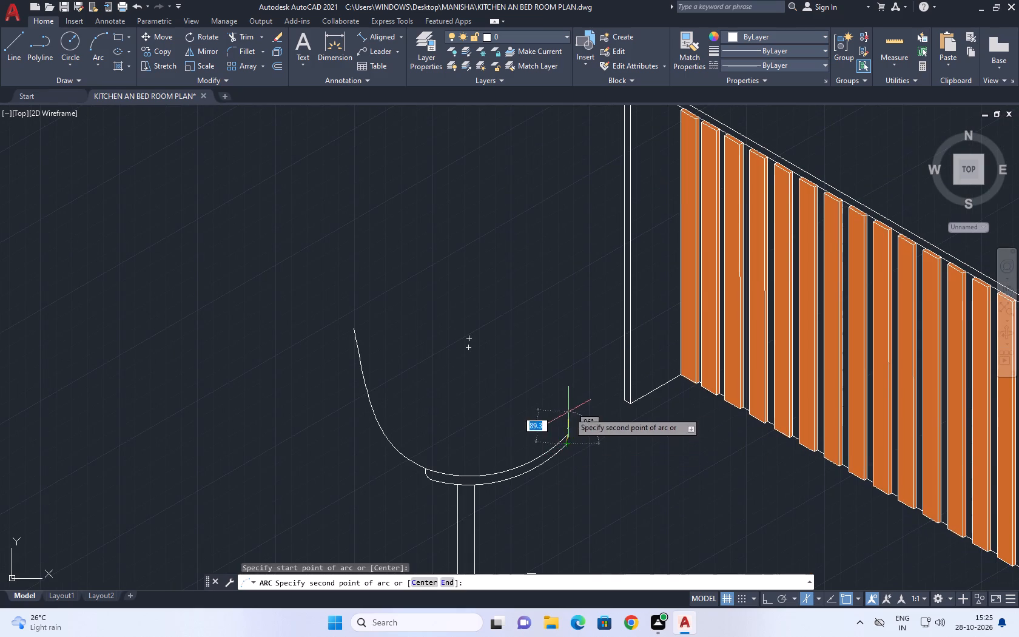
scroll(559, 413, "up", 2)
left_click(582, 428)
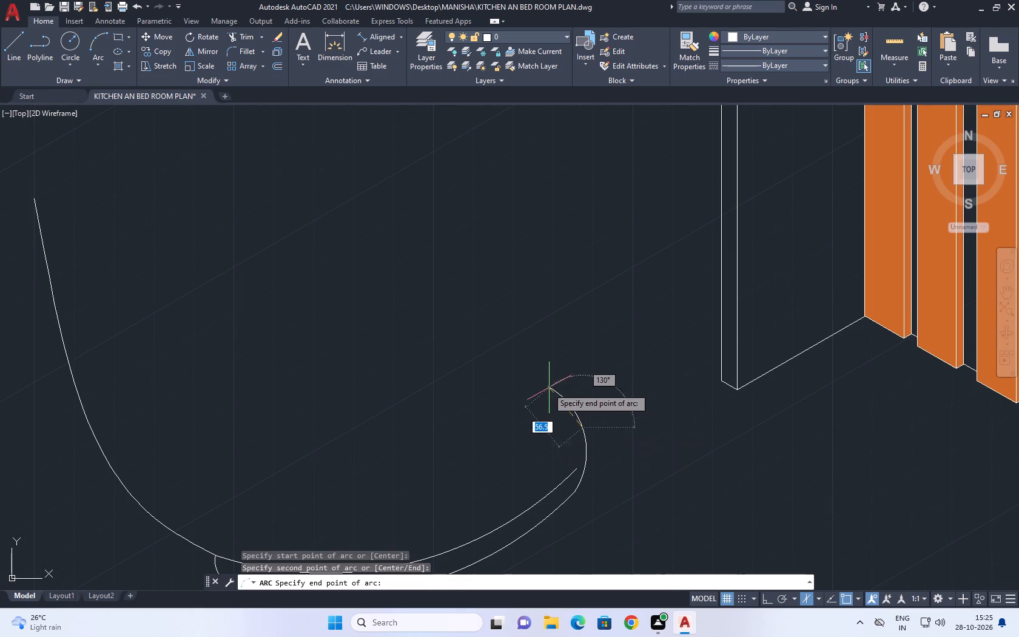
middle_click_drag(536, 367, 531, 360)
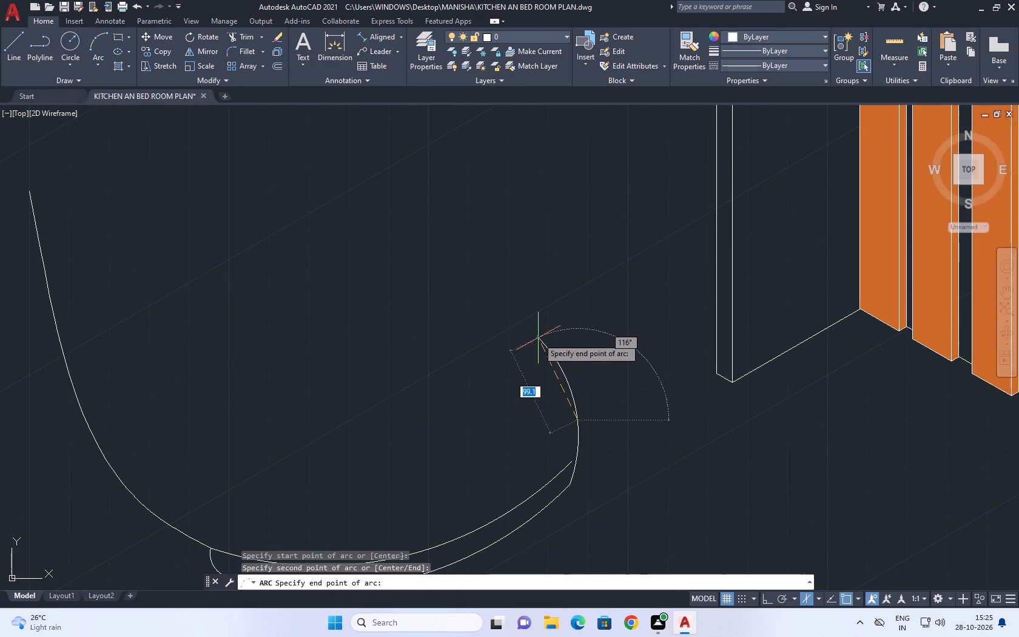
left_click(554, 318)
Flatten the right side arc by stretching its midpoint slightly inward toward the seat.
scroll(579, 484, "up", 1)
middle_click_drag(578, 484, 572, 451)
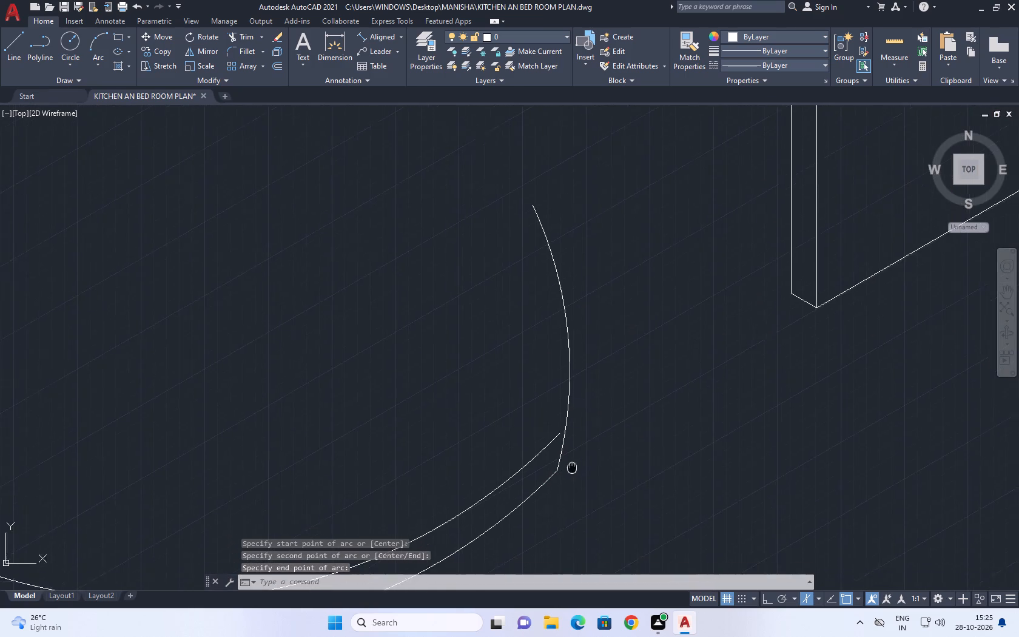
scroll(569, 383, "up", 1)
left_click_drag(574, 374, 568, 357)
left_click(551, 331)
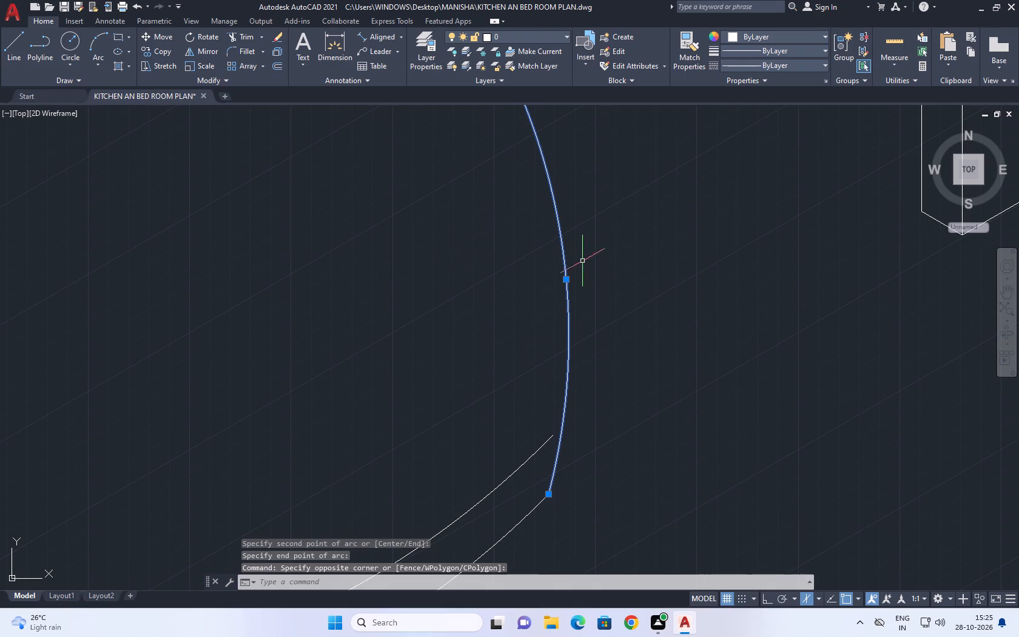
left_click(567, 278)
left_click(553, 284)
scroll(563, 298, "down", 2)
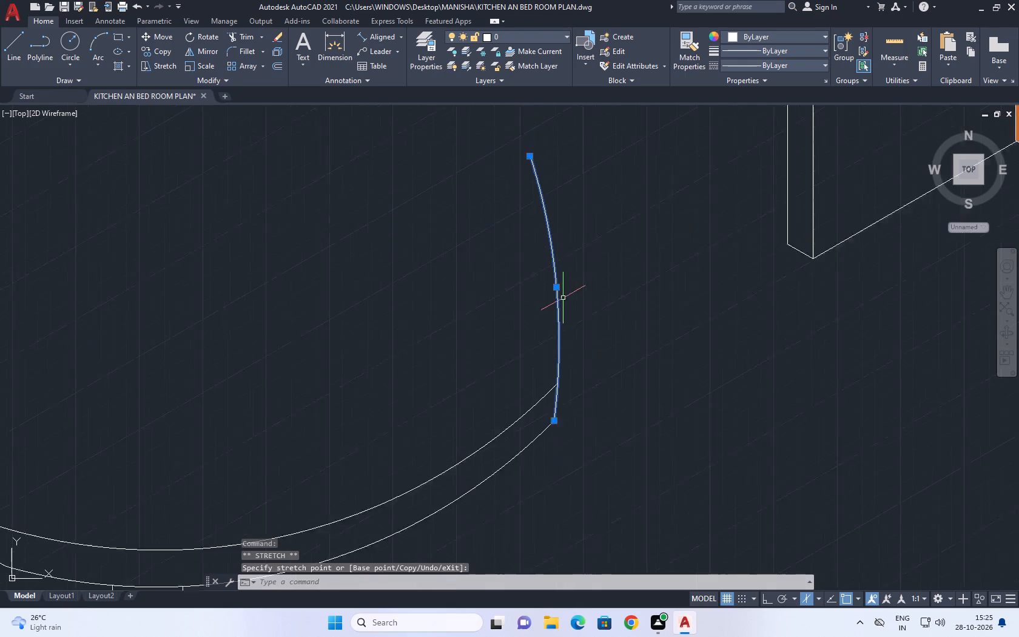
middle_click_drag(578, 213, 581, 266)
scroll(561, 414, "up", 3)
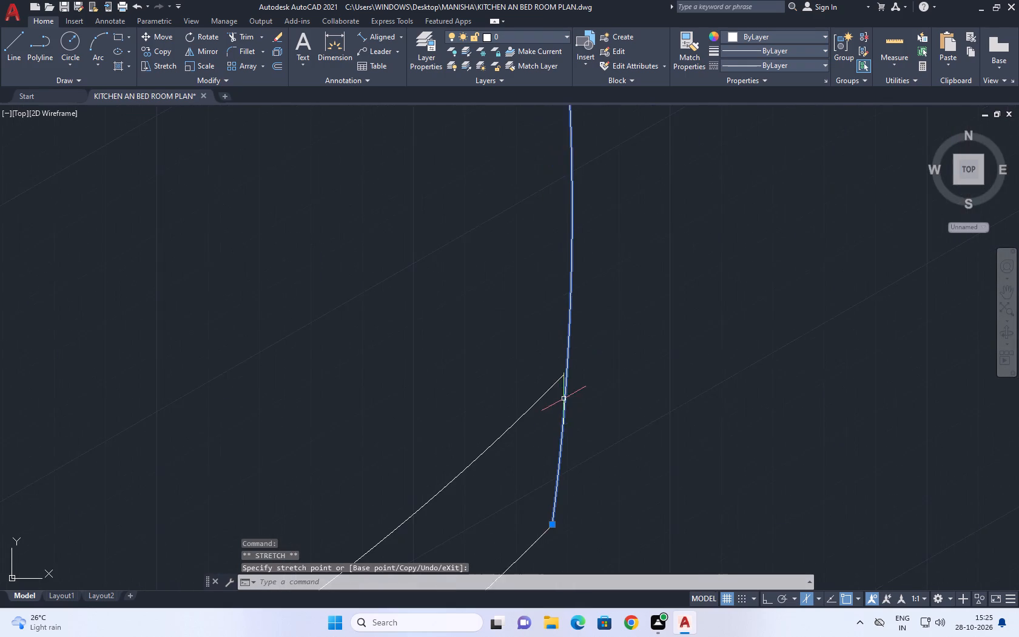
scroll(563, 397, "up", 2)
right_click(540, 351)
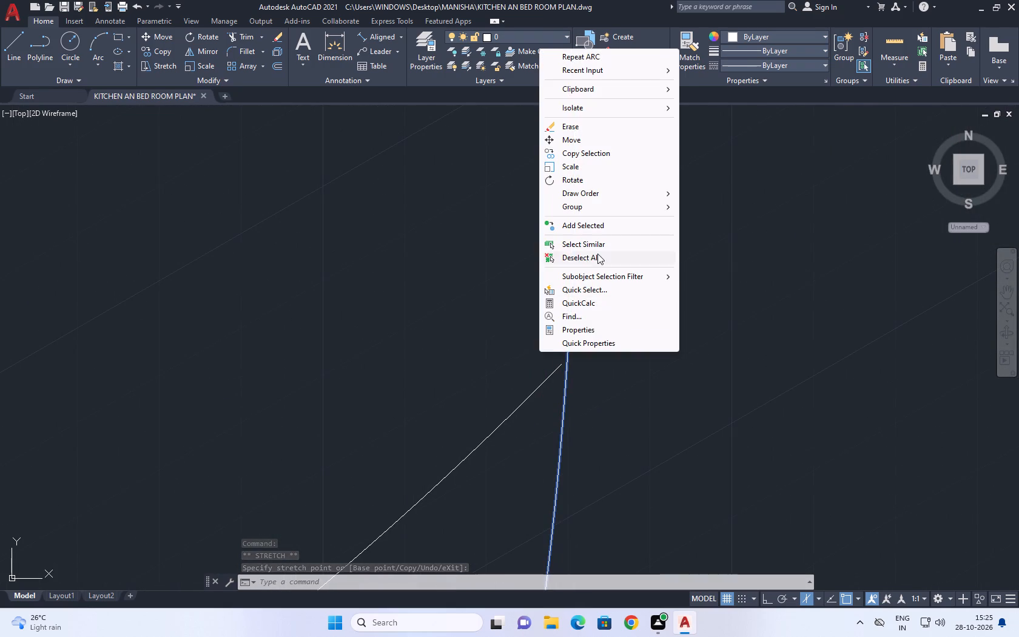
left_click(597, 254)
Stretch the right end of the seat's upper curve so it extends just past the right side arc.
scroll(518, 414, "up", 3)
middle_click_drag(632, 297, 503, 497)
scroll(535, 454, "up", 2)
left_click_drag(588, 401, 586, 389)
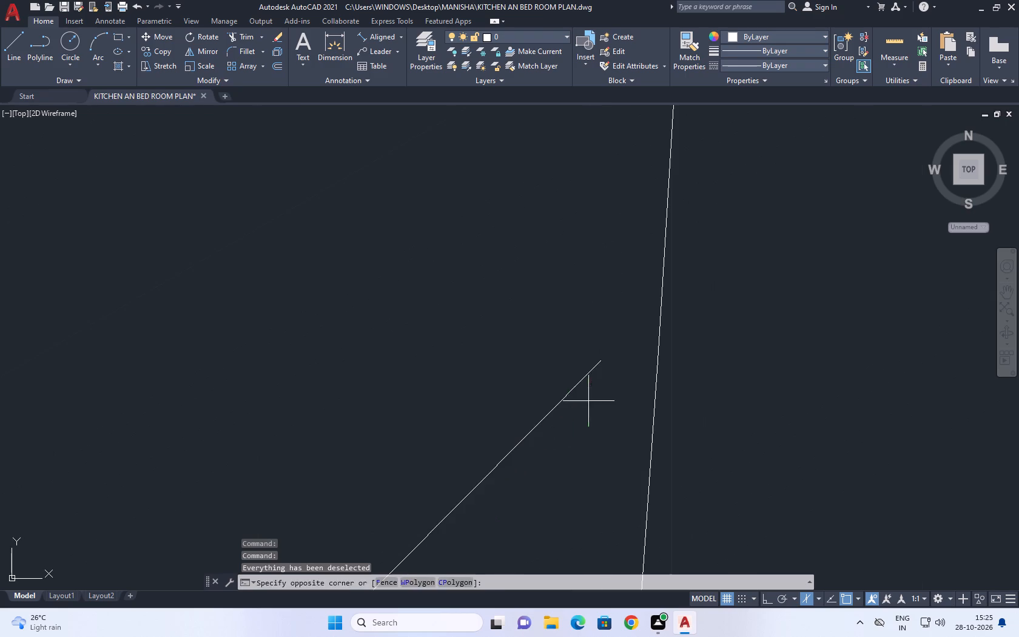
left_click_drag(586, 389, 574, 369)
left_click(548, 328)
middle_click_drag(606, 354, 497, 504)
left_click(491, 513)
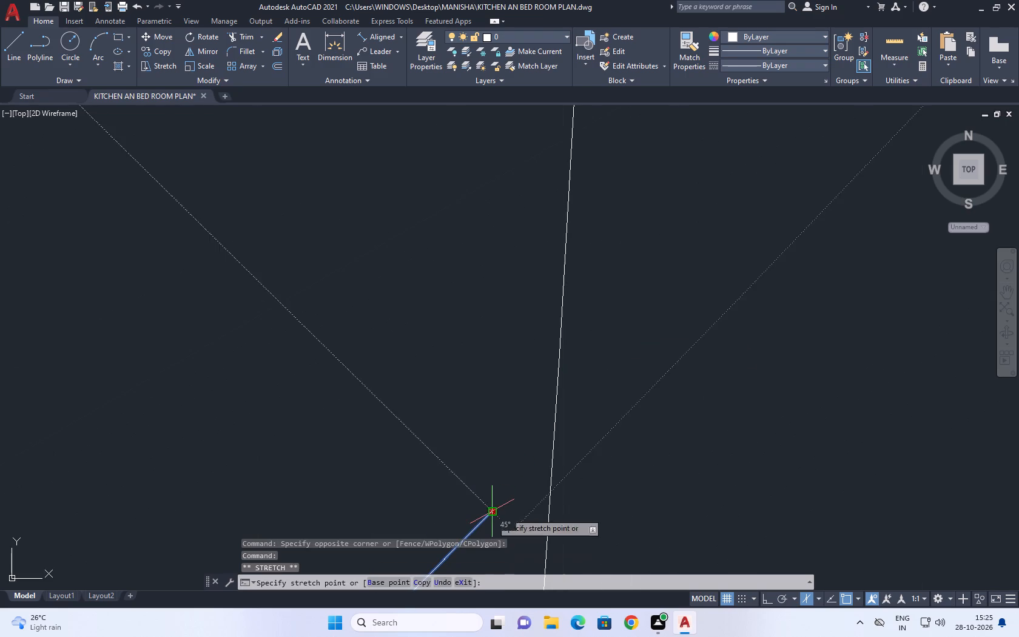
left_click(585, 432)
right_click(622, 364)
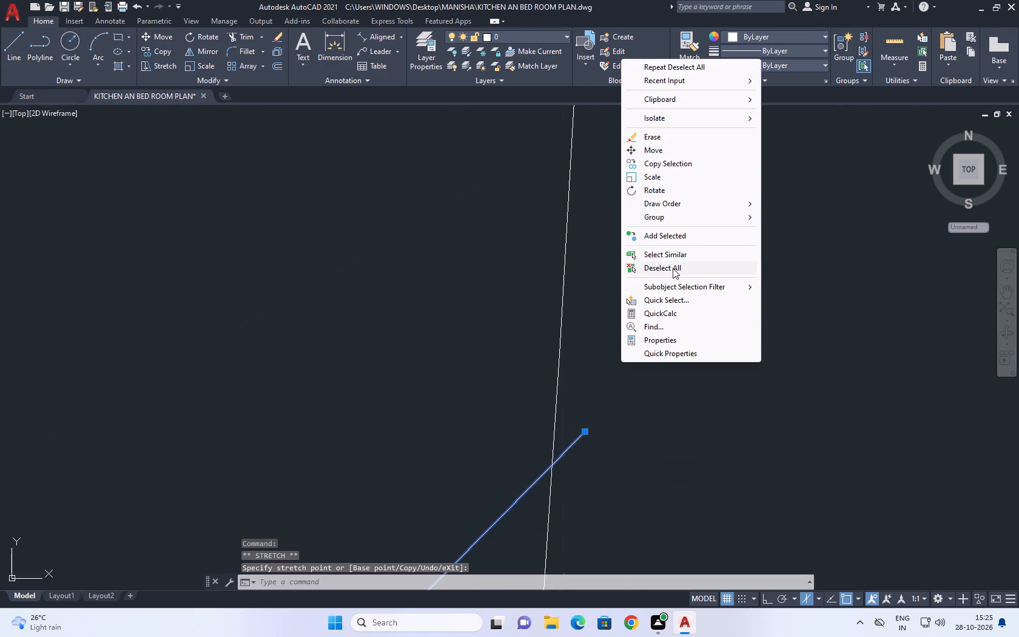
left_click(673, 268)
Trim the short end of the seat's upper curve that overhangs the right side arc.
middle_click_drag(665, 322, 621, 382)
scroll(565, 359, "down", 7)
middle_click_drag(654, 332, 607, 340)
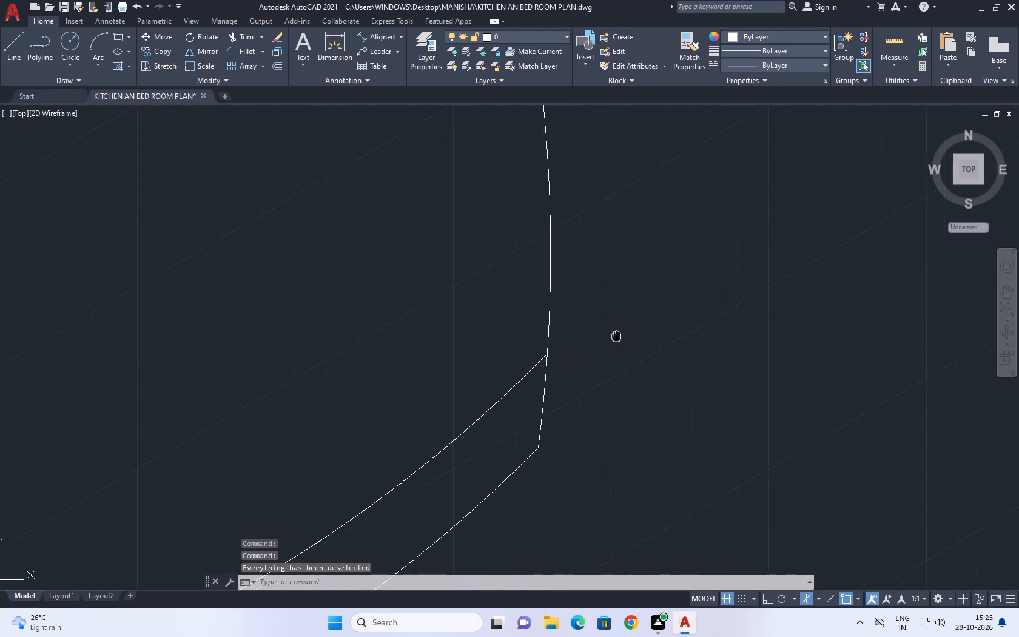
middle_click_drag(607, 340, 583, 351)
left_click(249, 34)
middle_click_drag(526, 359, 495, 365)
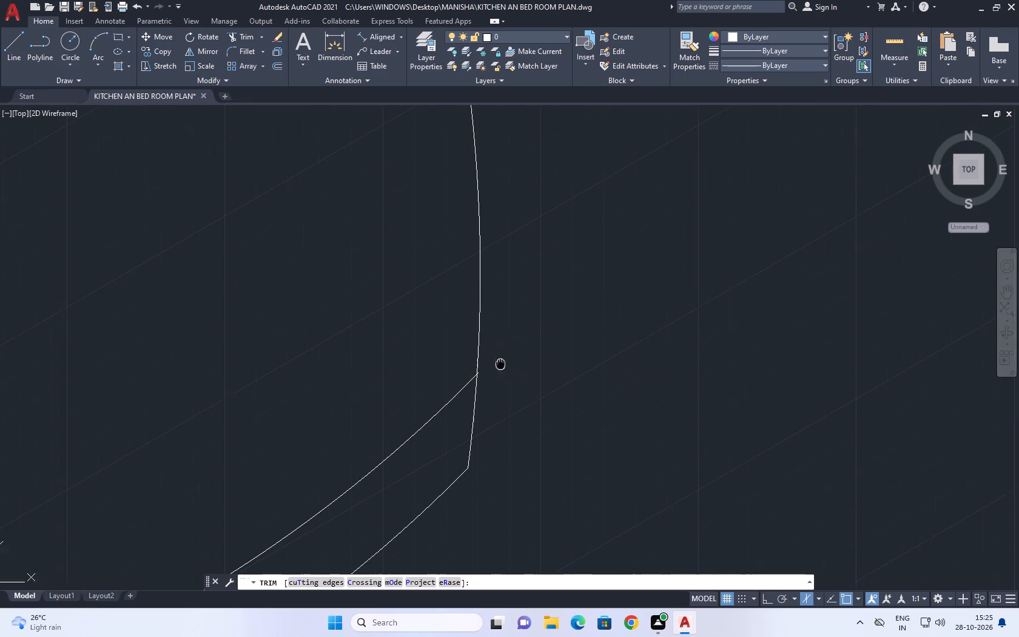
scroll(465, 381, "up", 5)
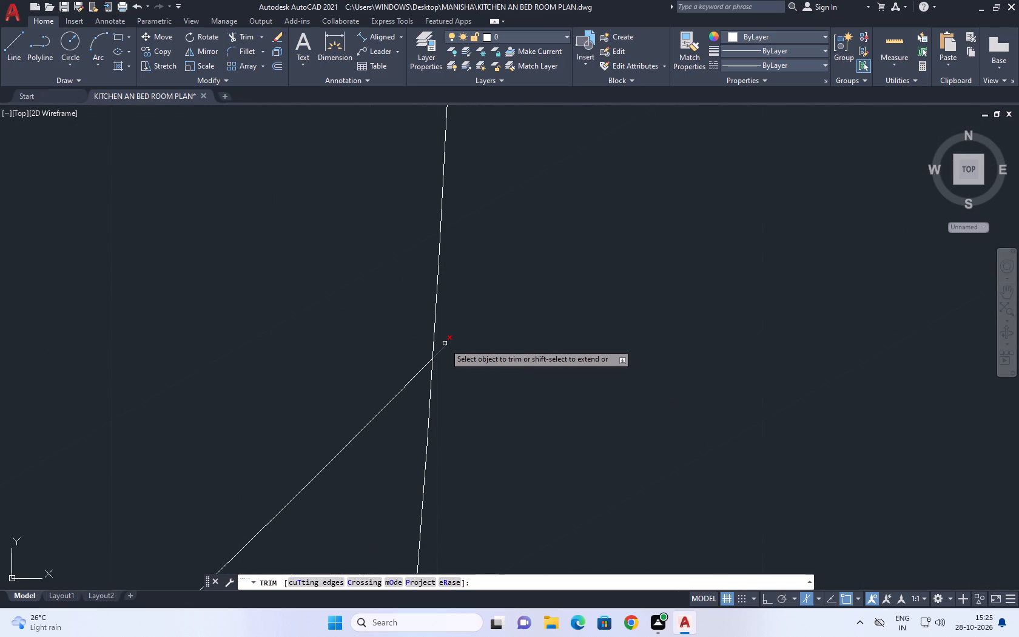
left_click(445, 347)
scroll(470, 369, "down", 9)
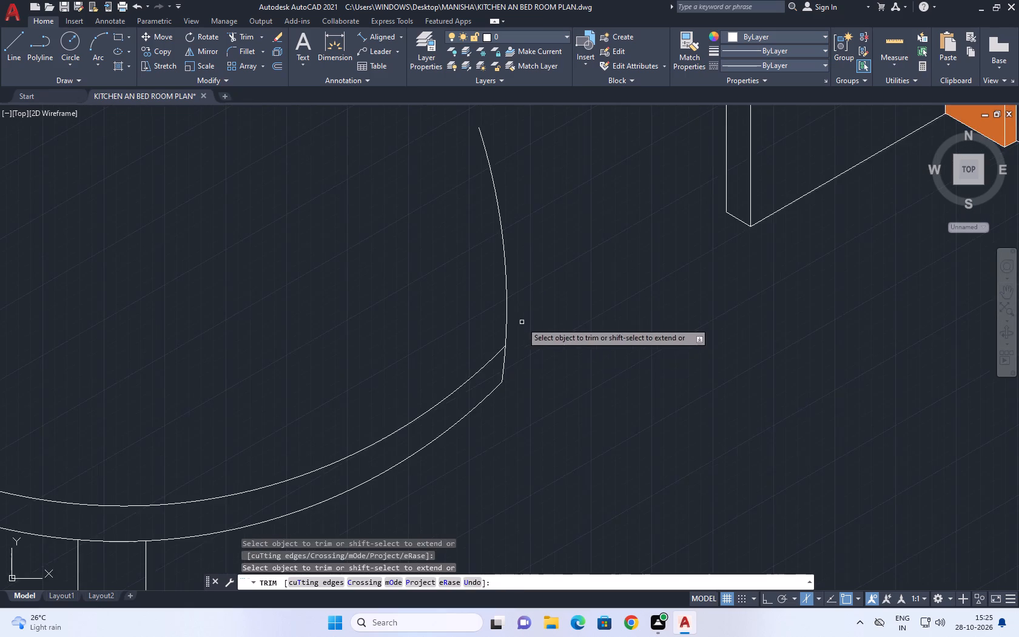
middle_click_drag(523, 325, 525, 388)
scroll(525, 389, "down", 3)
middle_click_drag(527, 345, 524, 383)
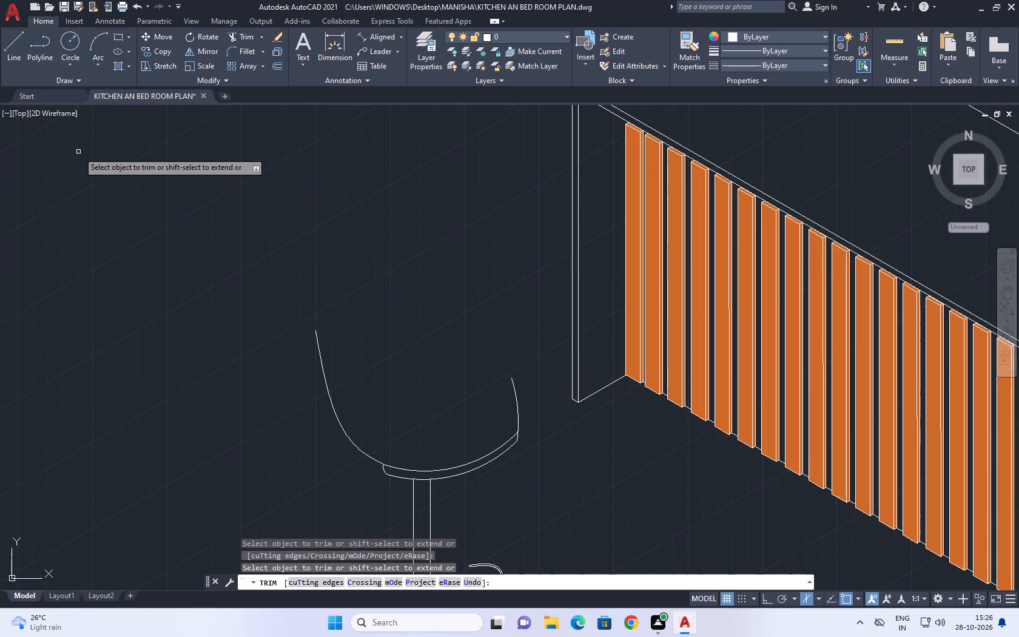
middle_click_drag(386, 342, 388, 364)
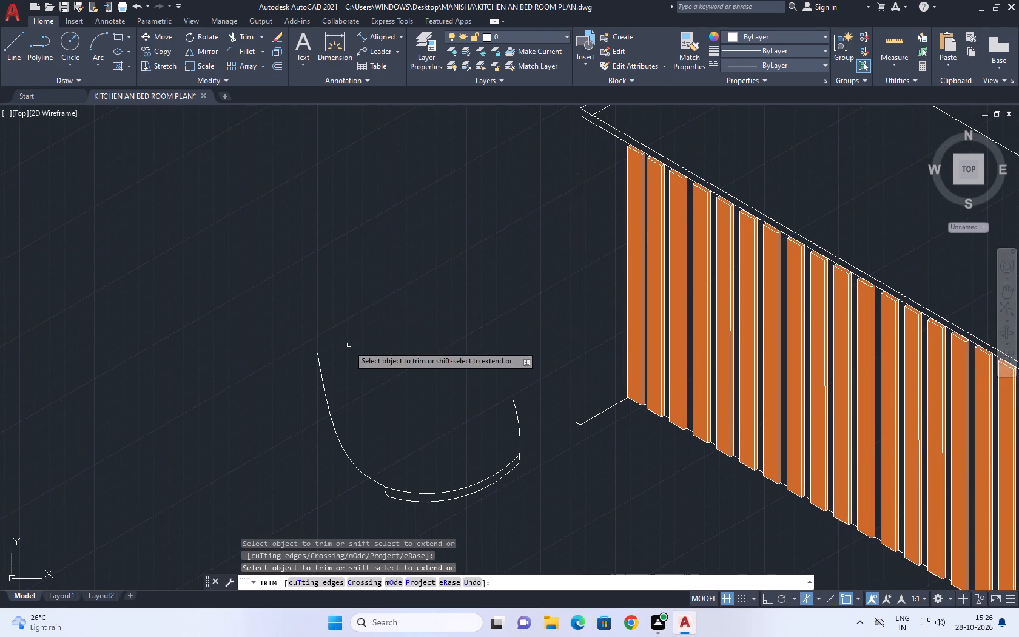
middle_click_drag(405, 376, 340, 314)
scroll(338, 310, "down", 1)
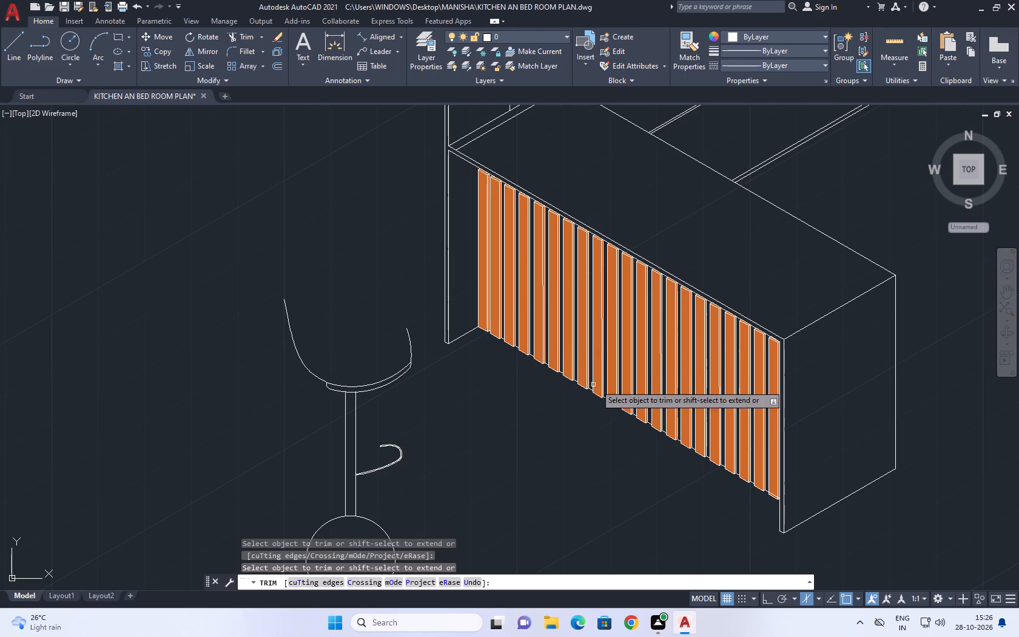
middle_click_drag(498, 337, 496, 391)
scroll(495, 370, "up", 1)
right_click(518, 450)
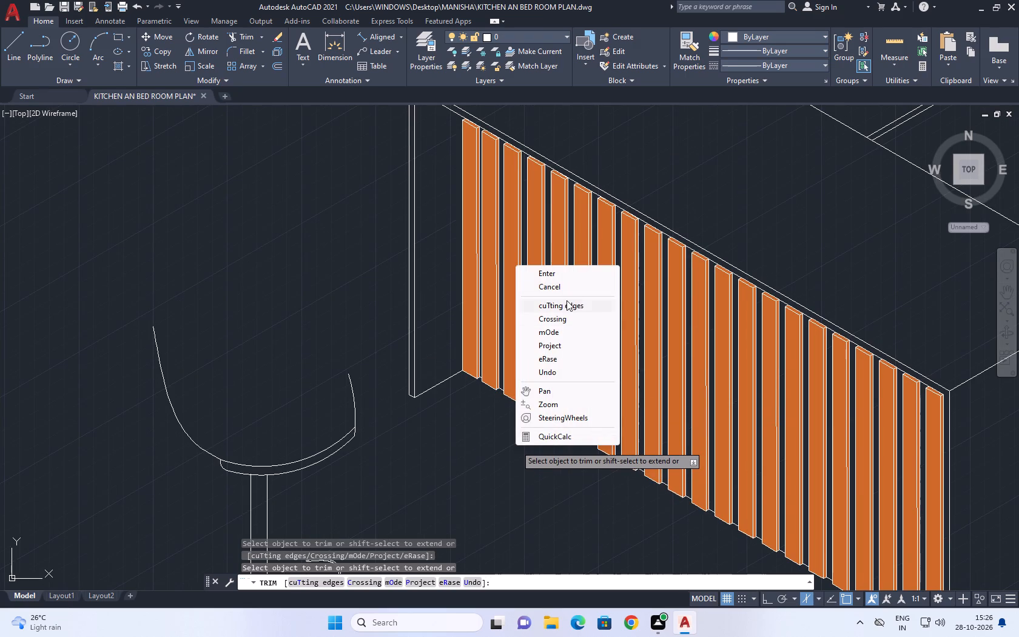
left_click(567, 286)
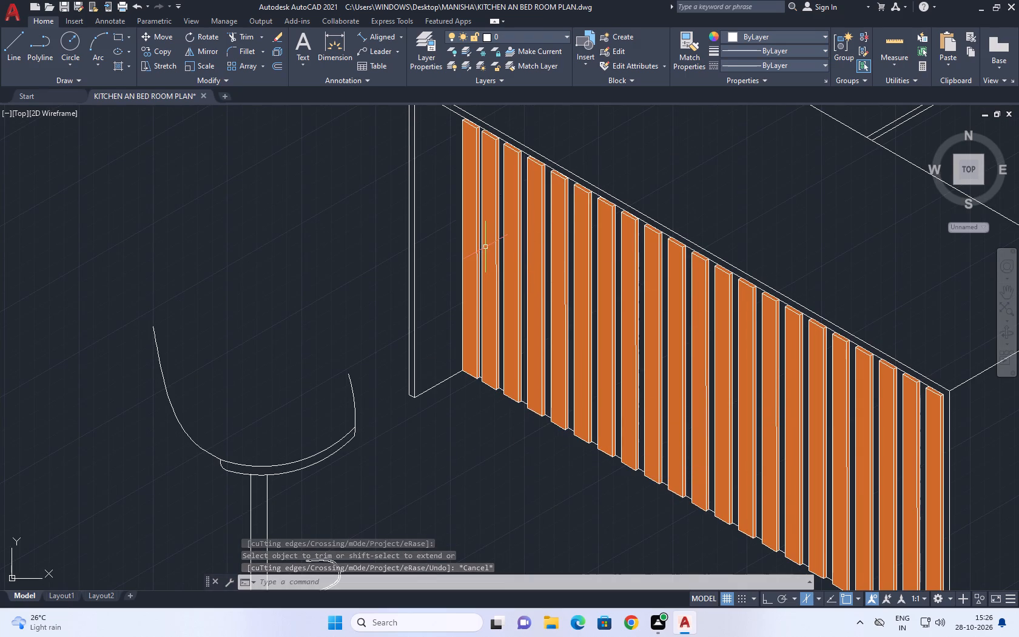
Draw a wavy spline from the top of the left side curve, dipping and stepping down to the right side arc, as the backrest's upper edge.
middle_click_drag(264, 323, 365, 360)
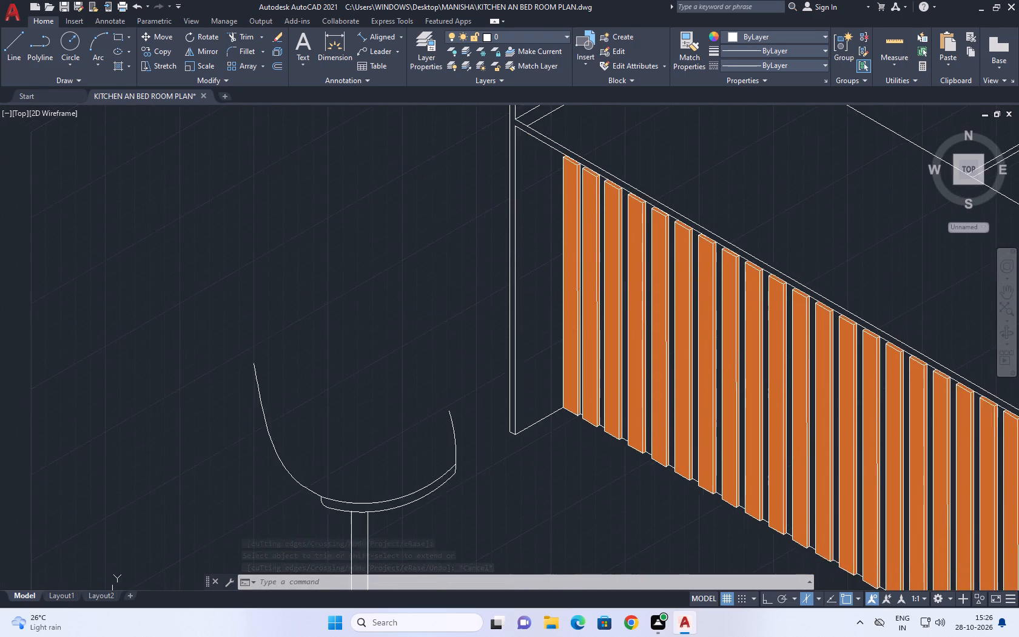
middle_click_drag(365, 360, 378, 326)
scroll(365, 360, "down", 1)
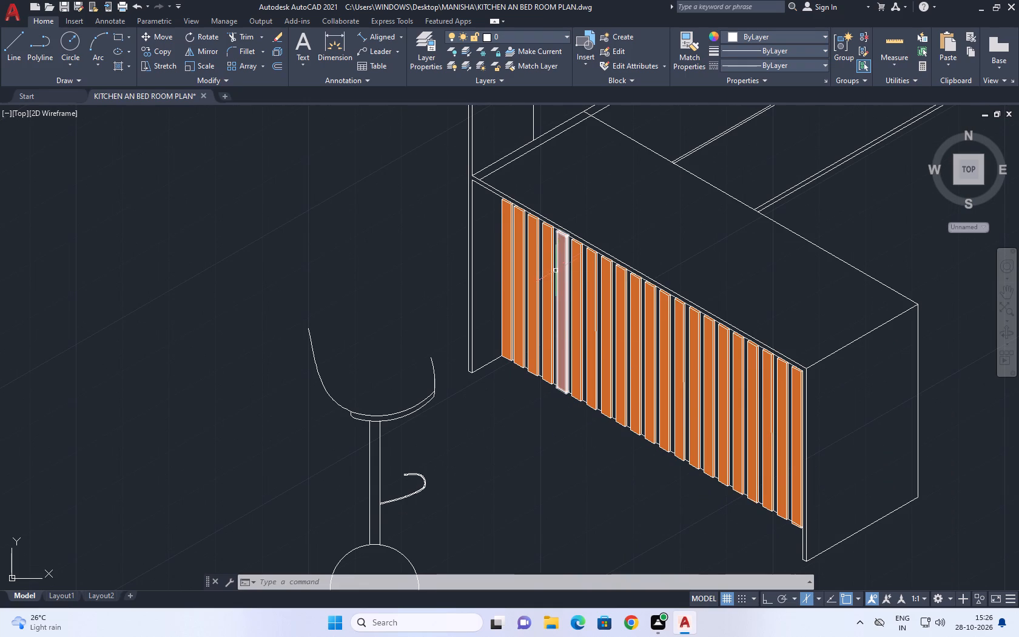
middle_click_drag(311, 278, 395, 273)
scroll(396, 272, "up", 1)
type("SPL")
key("space")
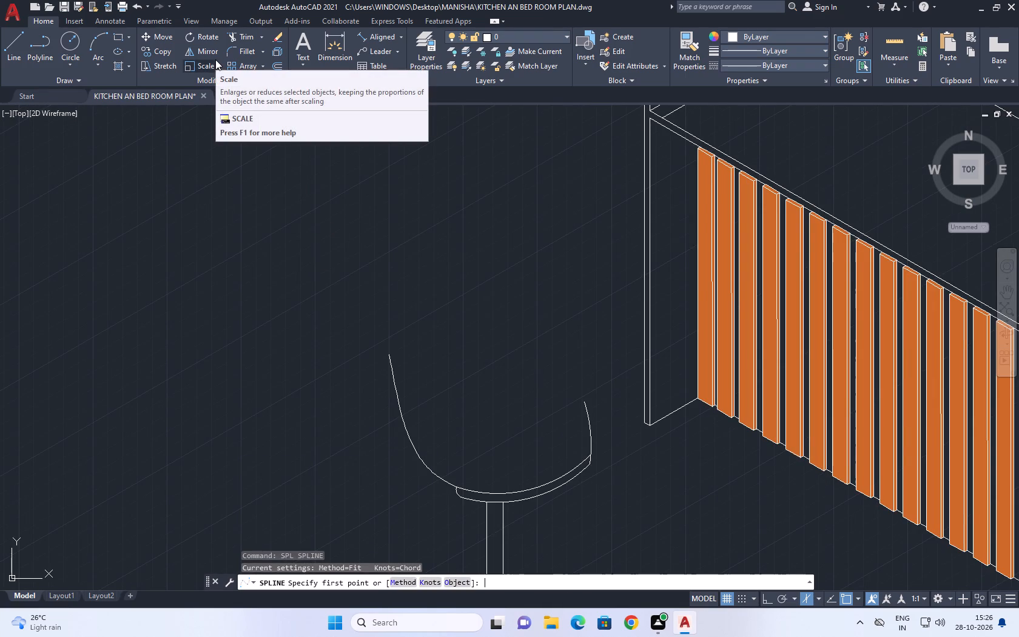
middle_click_drag(428, 410, 403, 277)
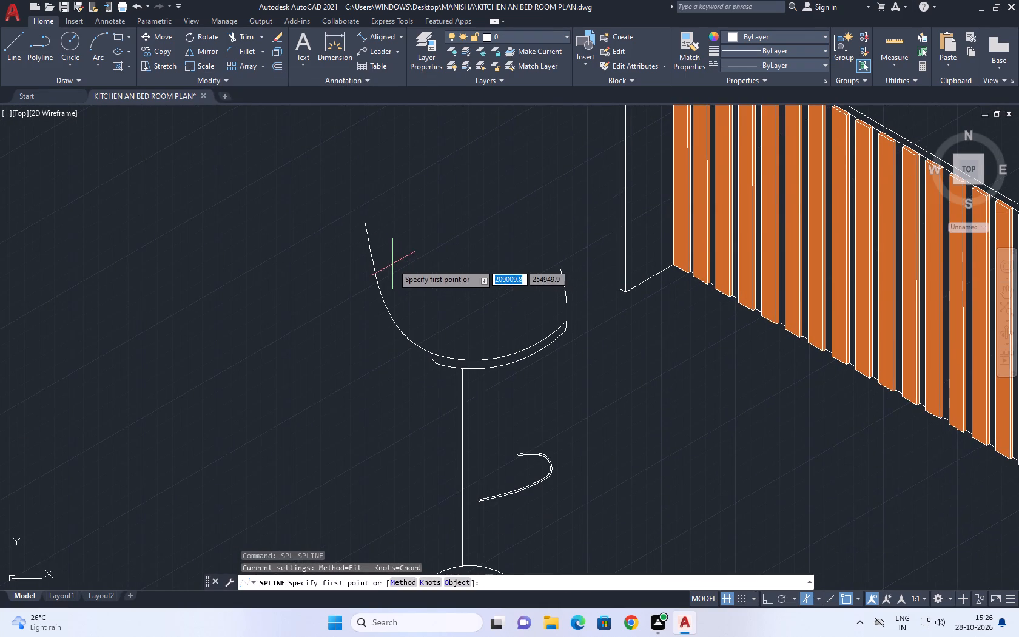
left_click(364, 221)
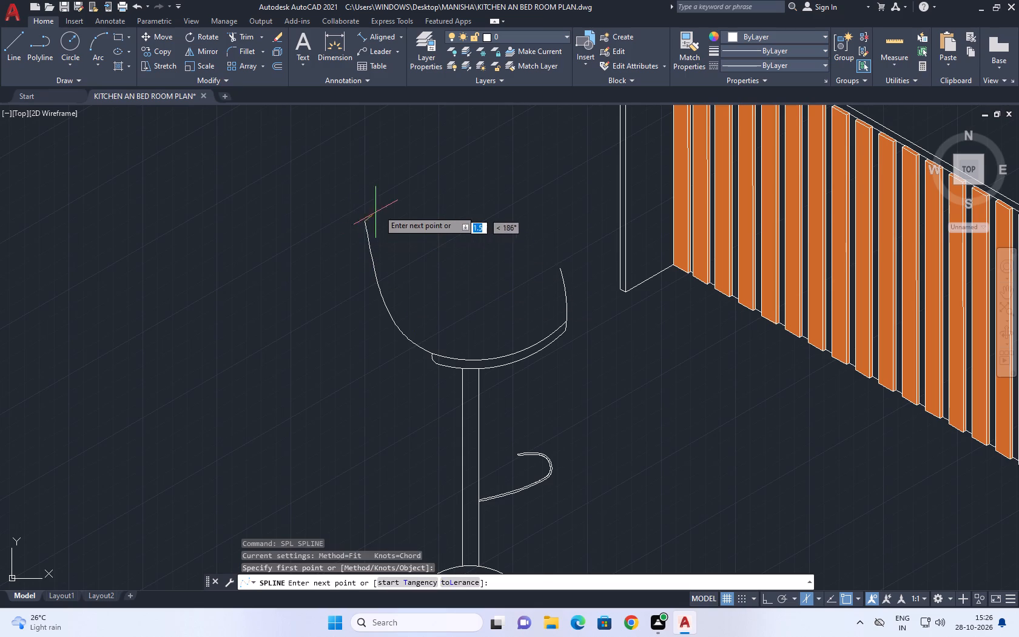
middle_click_drag(415, 225, 389, 233)
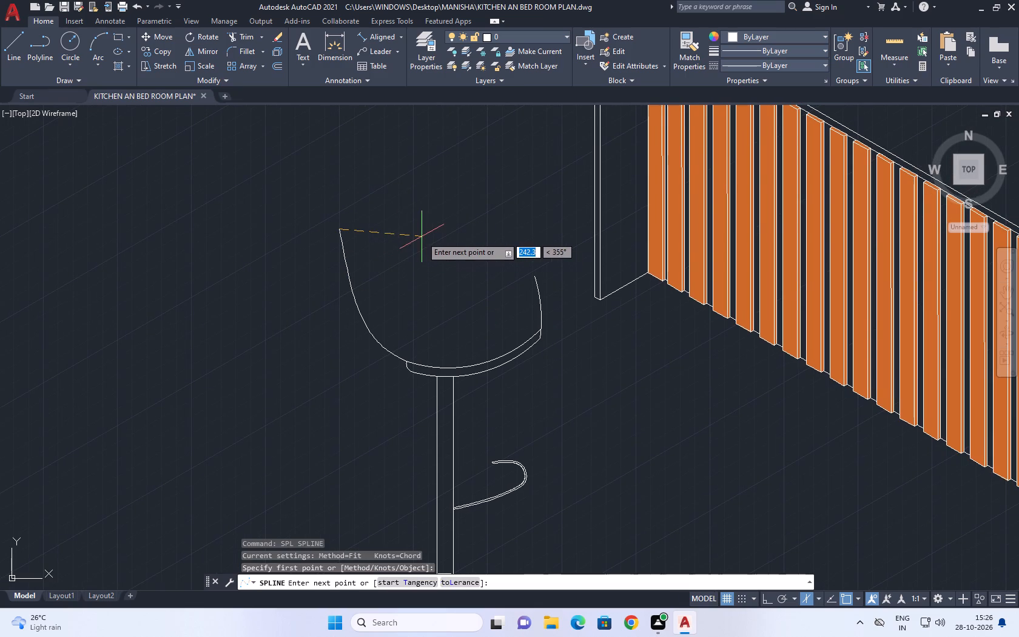
left_click(402, 250)
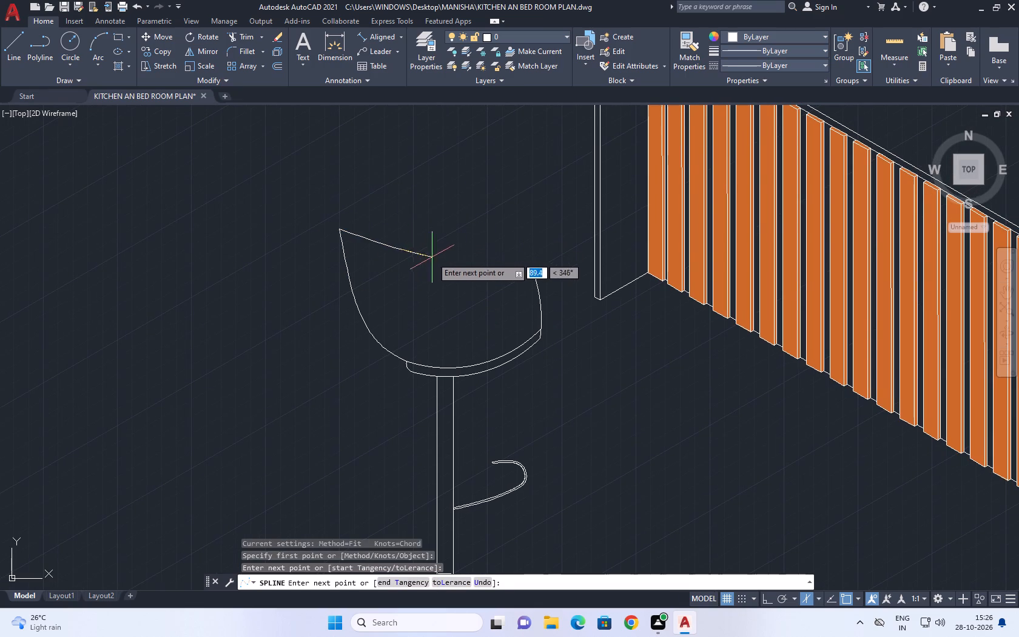
left_click(466, 260)
left_click(489, 255)
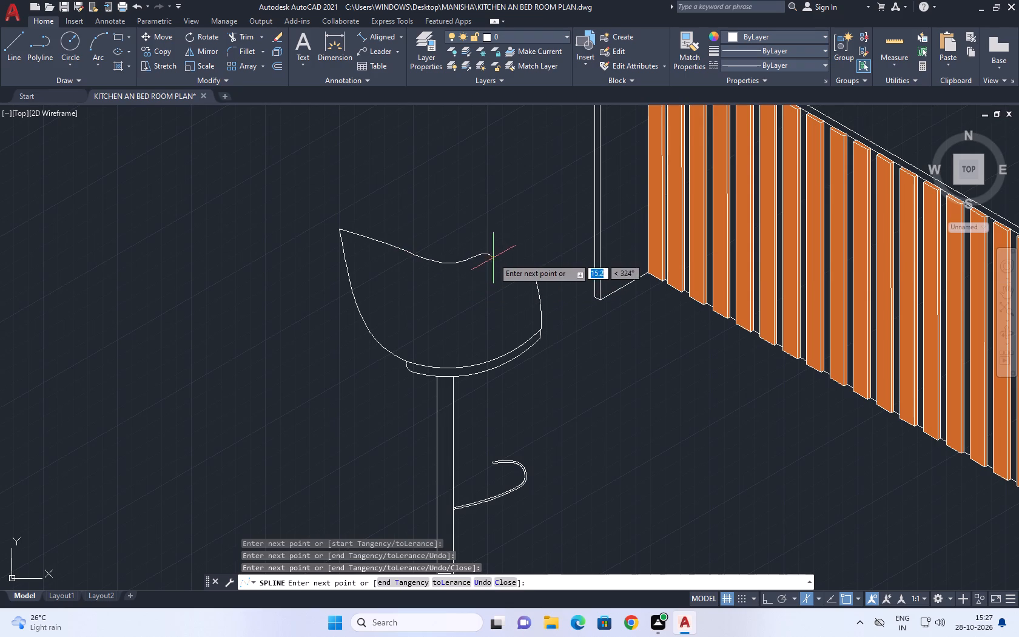
left_click(514, 309)
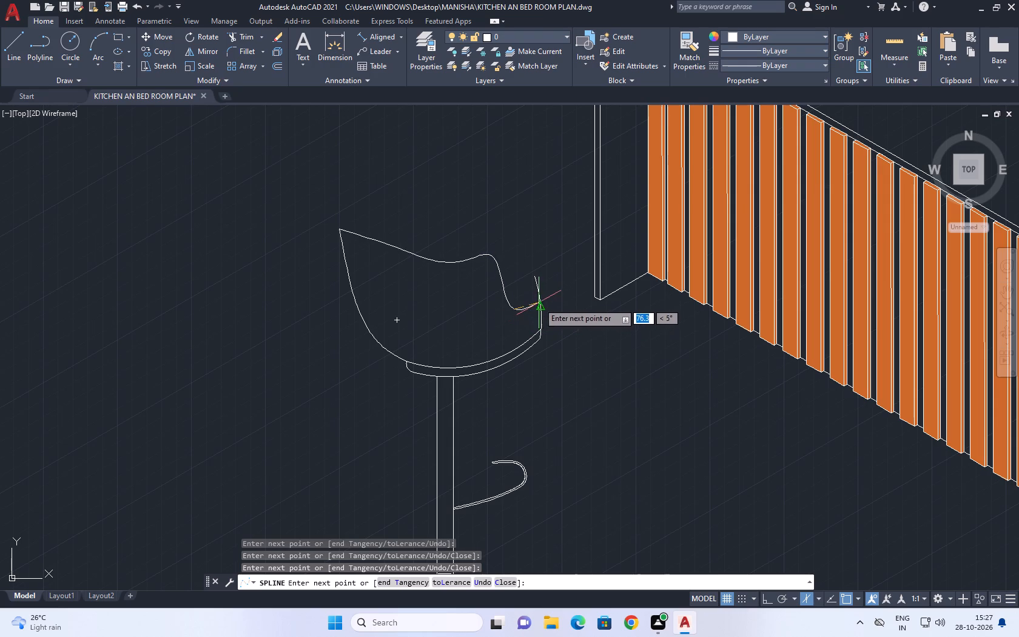
left_click(539, 301)
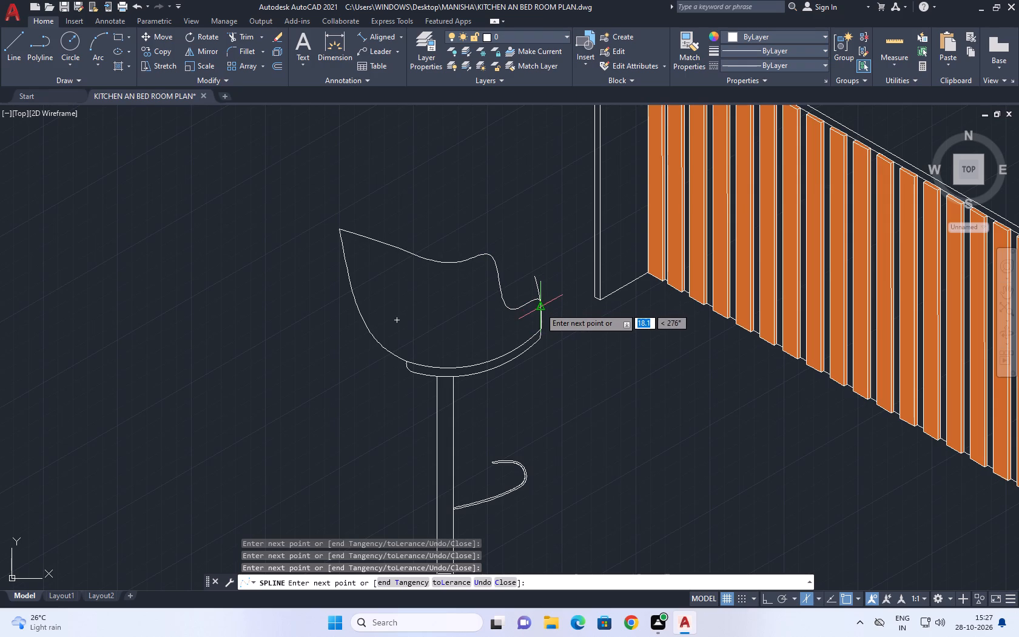
left_click(540, 308)
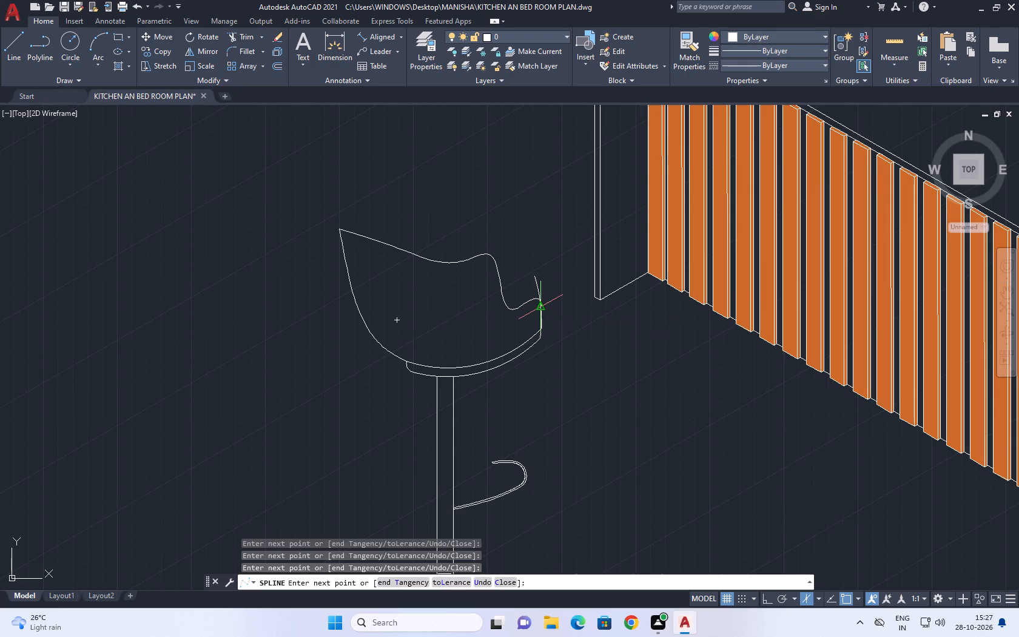
key("Return")
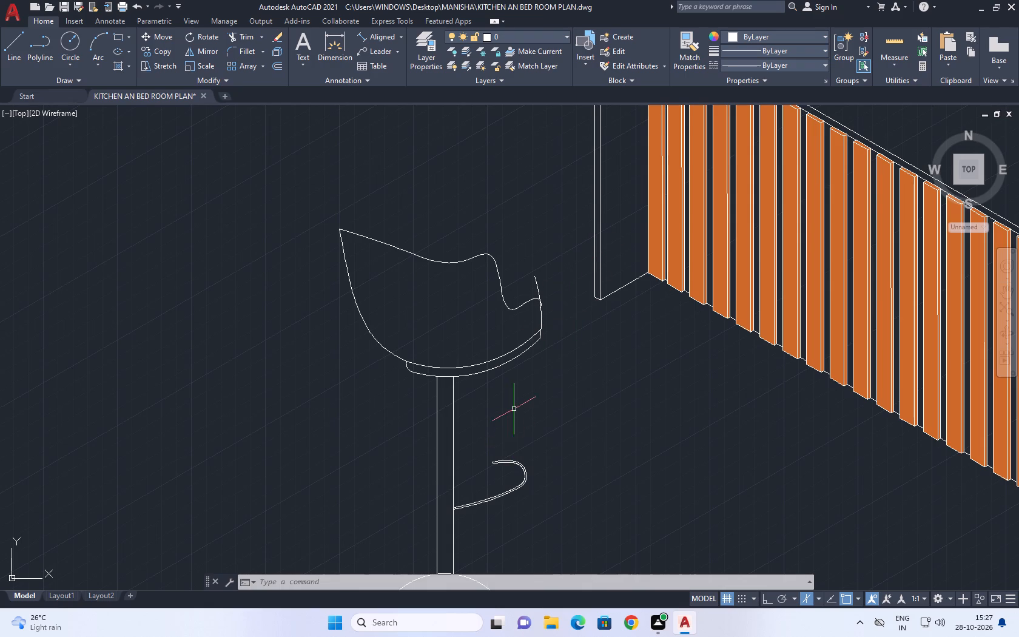
Stretch the loose right end of the backrest spline so that it sits on the right side arc.
middle_click_drag(535, 352, 520, 337)
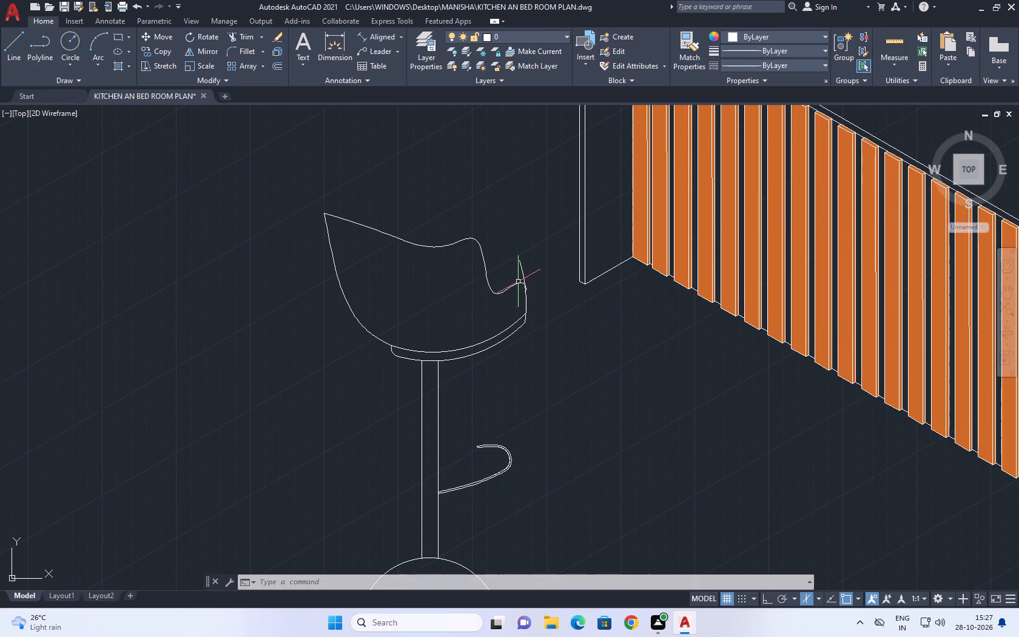
middle_click(525, 263)
scroll(519, 280, "up", 3)
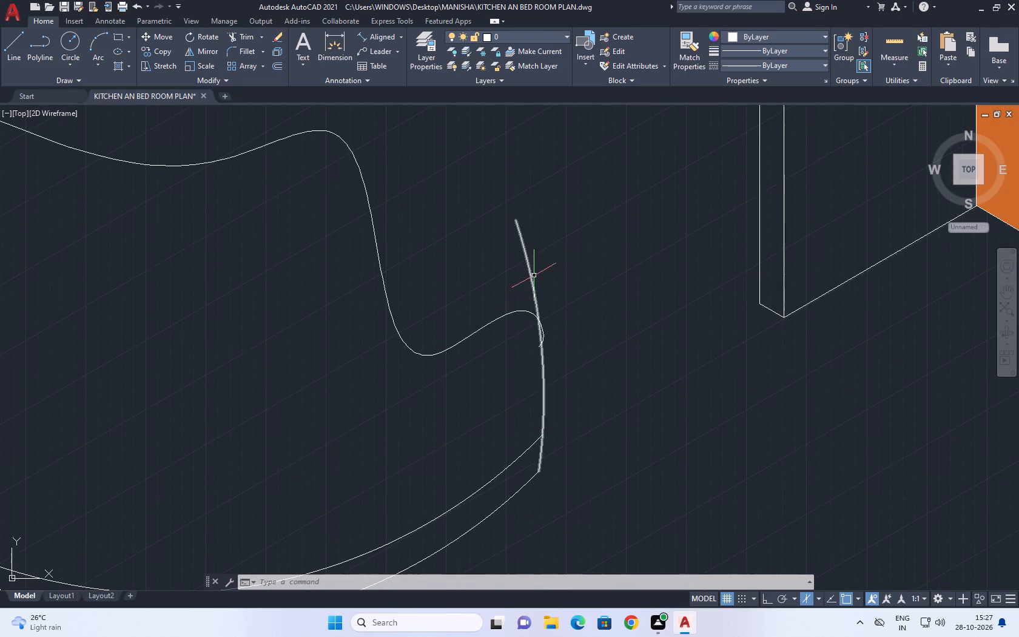
scroll(551, 326, "up", 3)
left_click(533, 366)
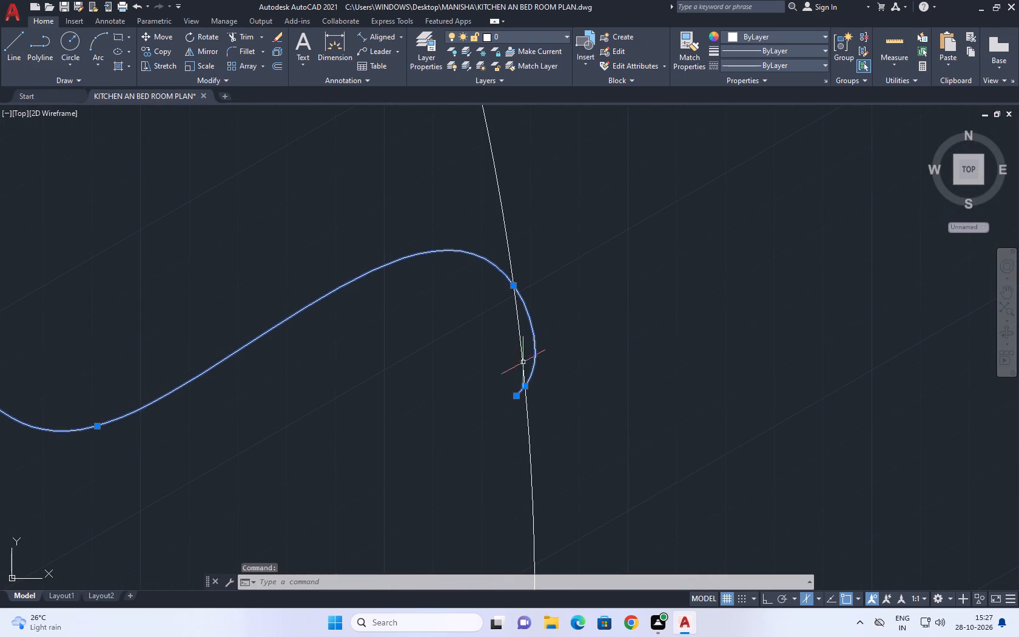
scroll(519, 409, "up", 2)
left_click(510, 376)
left_click(534, 356)
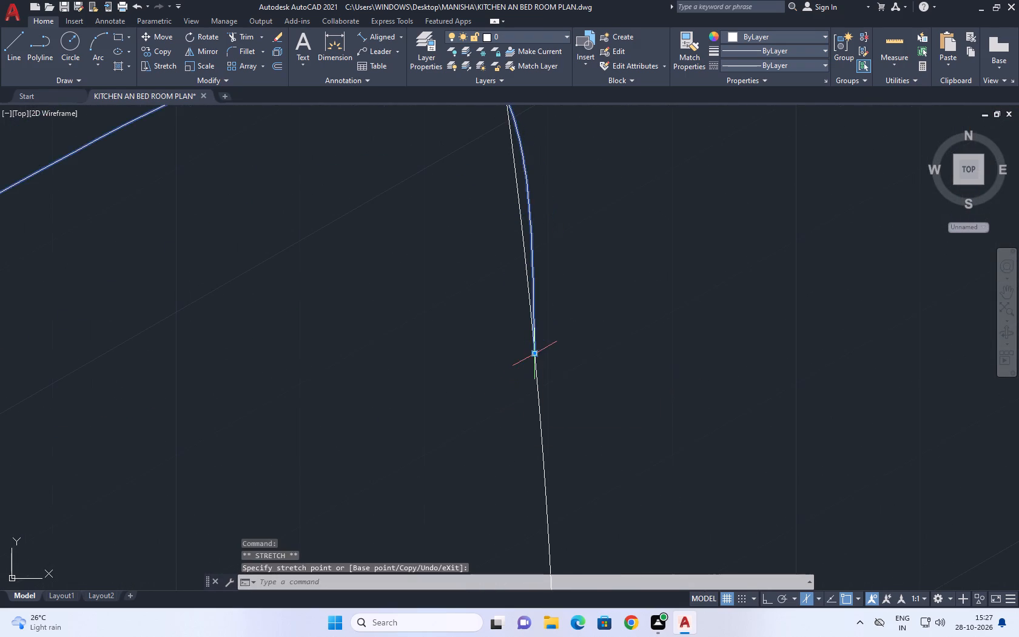
Stretch the spline's fit point near its right end slightly inward so the curve stays inside the right side arc.
scroll(559, 349, "down", 5)
scroll(551, 322, "up", 3)
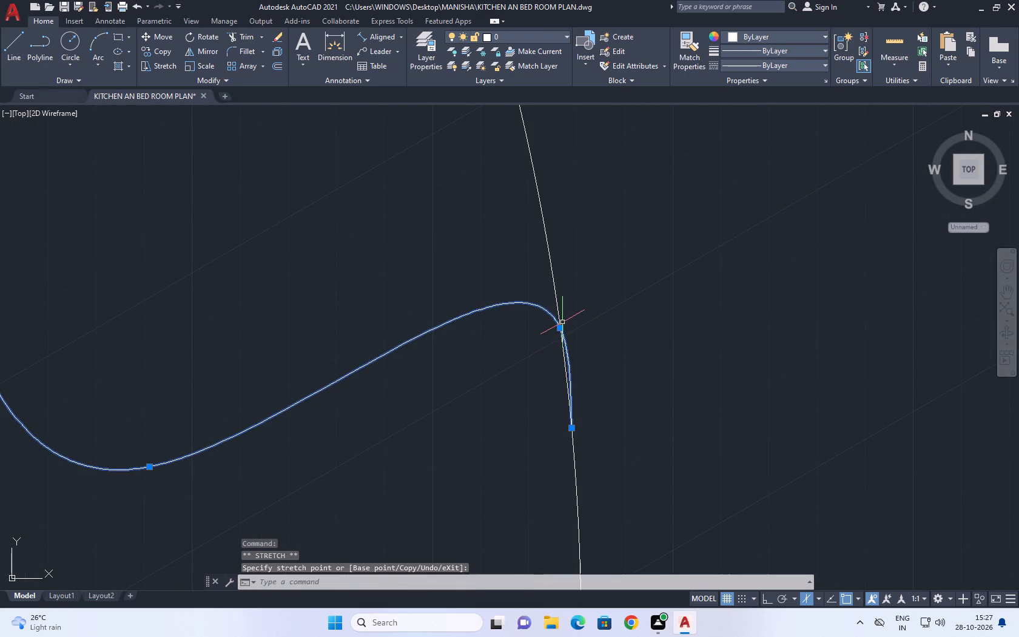
left_click(561, 328)
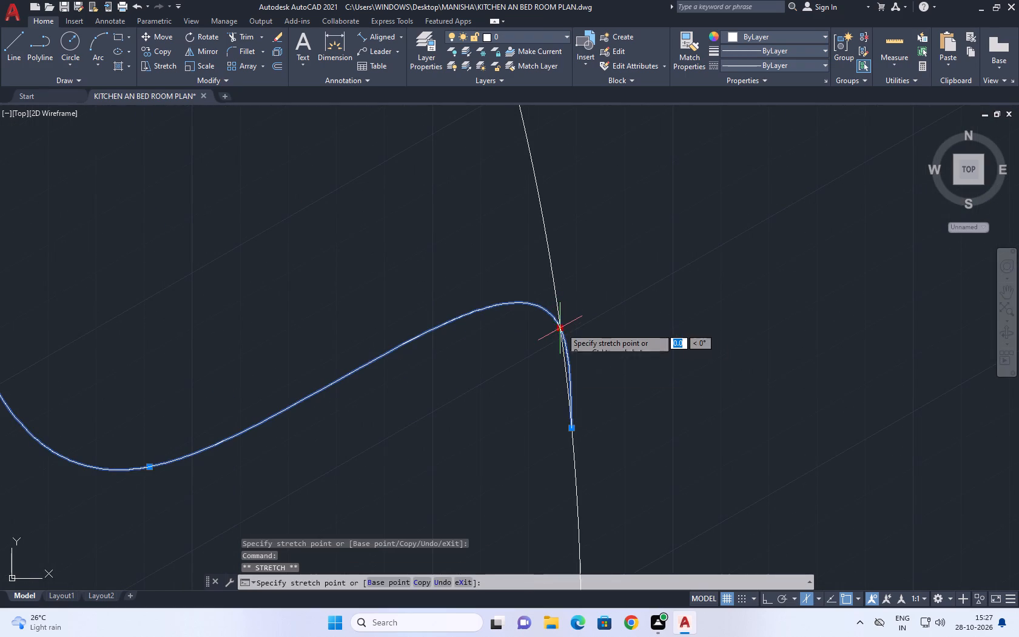
left_click(545, 334)
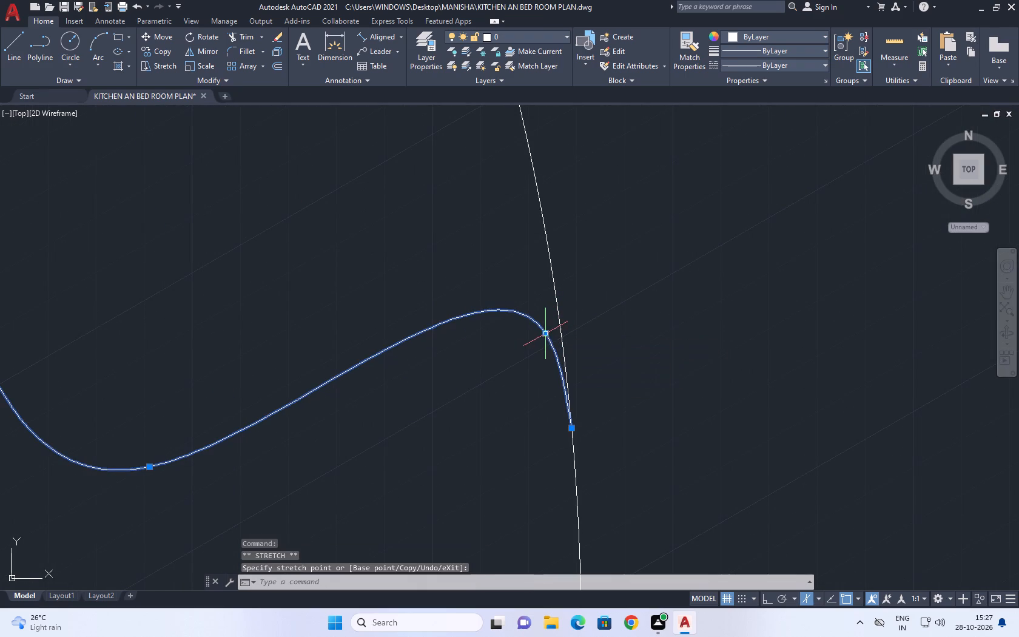
right_click(653, 291)
left_click(708, 516)
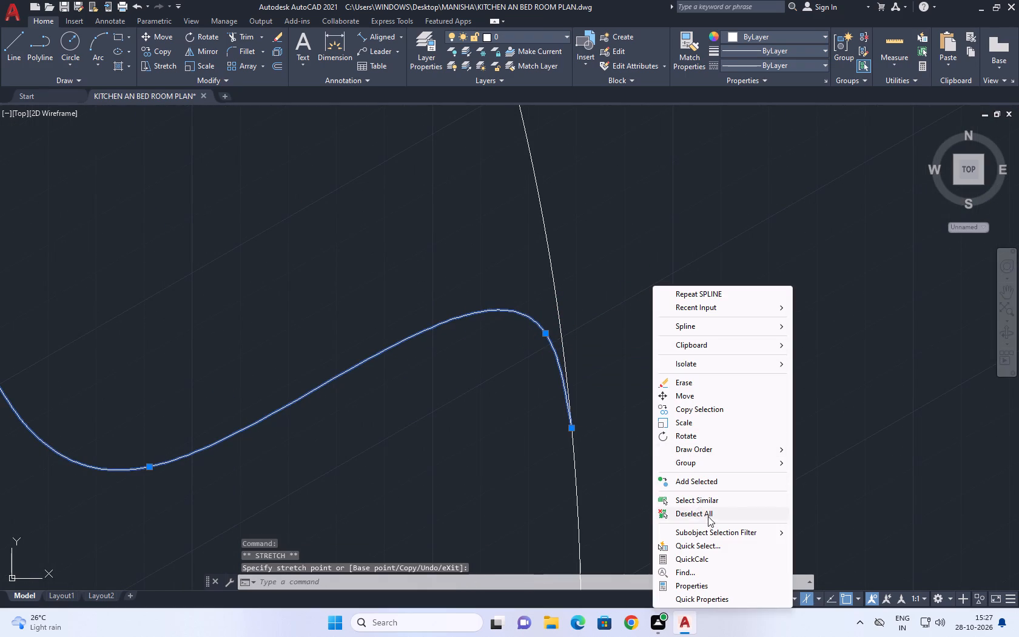
Shorten the right side arc by stretching its upper end down to meet the rounded end of the backrest spline.
scroll(636, 459, "down", 5)
middle_click_drag(636, 385, 588, 258)
scroll(588, 258, "up", 2)
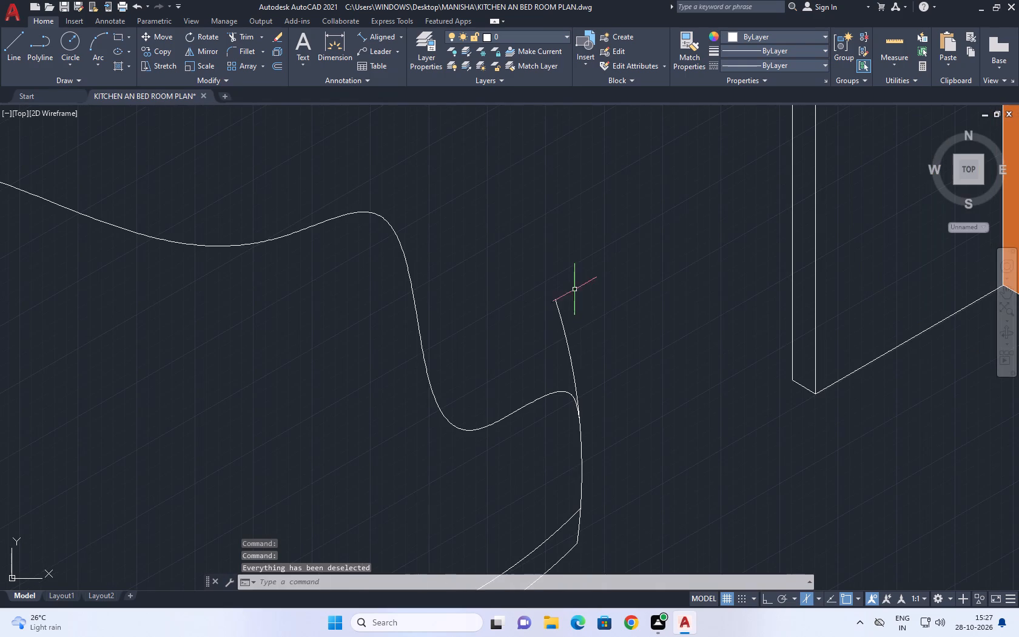
left_click(574, 298)
left_click(560, 299)
left_click(562, 317)
left_click(557, 298)
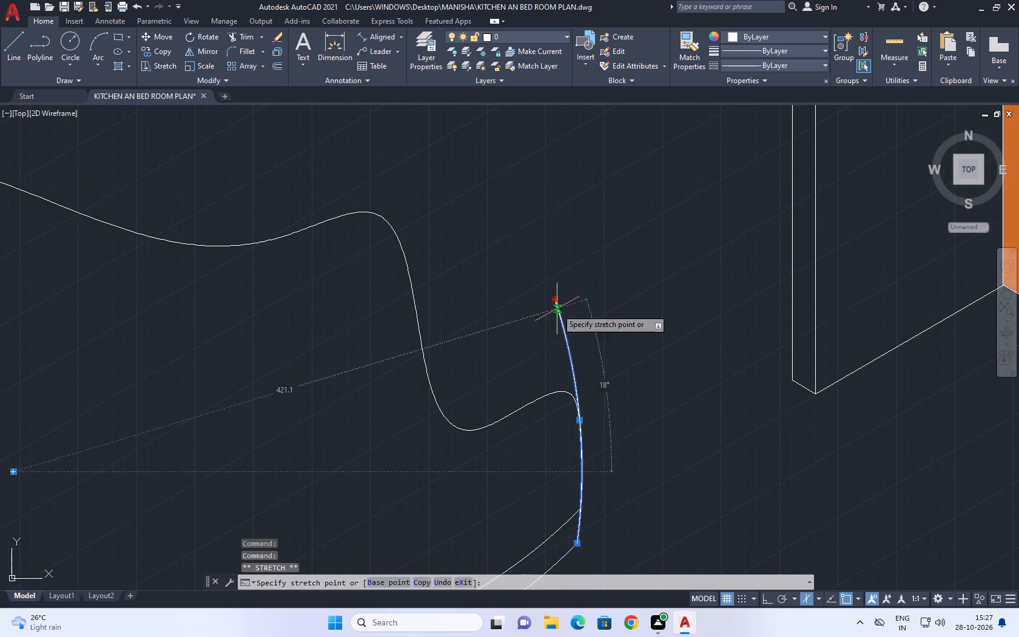
left_click(580, 417)
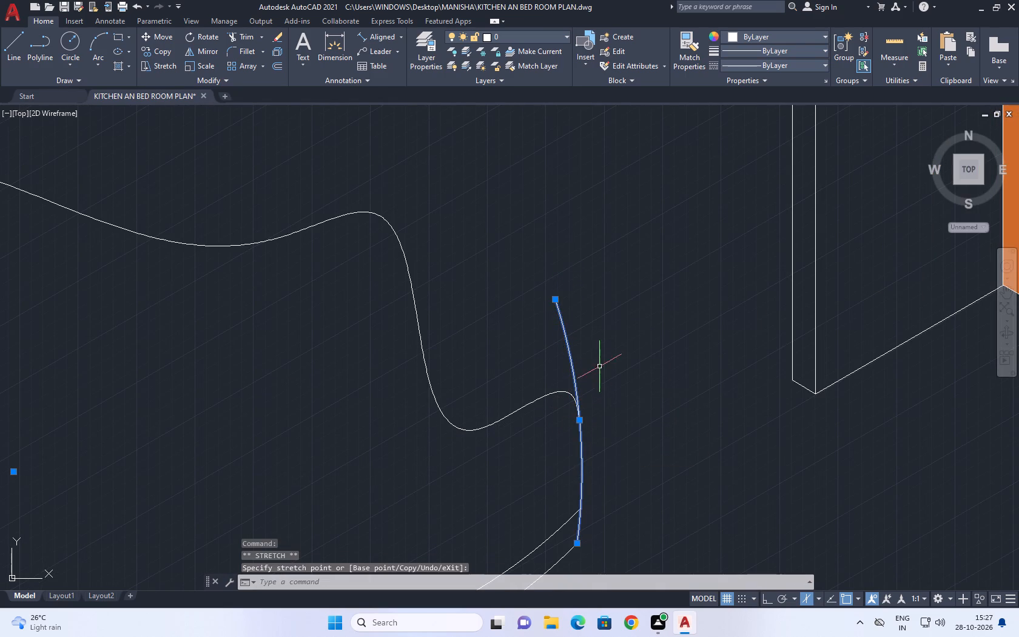
left_click(555, 299)
left_click(576, 414)
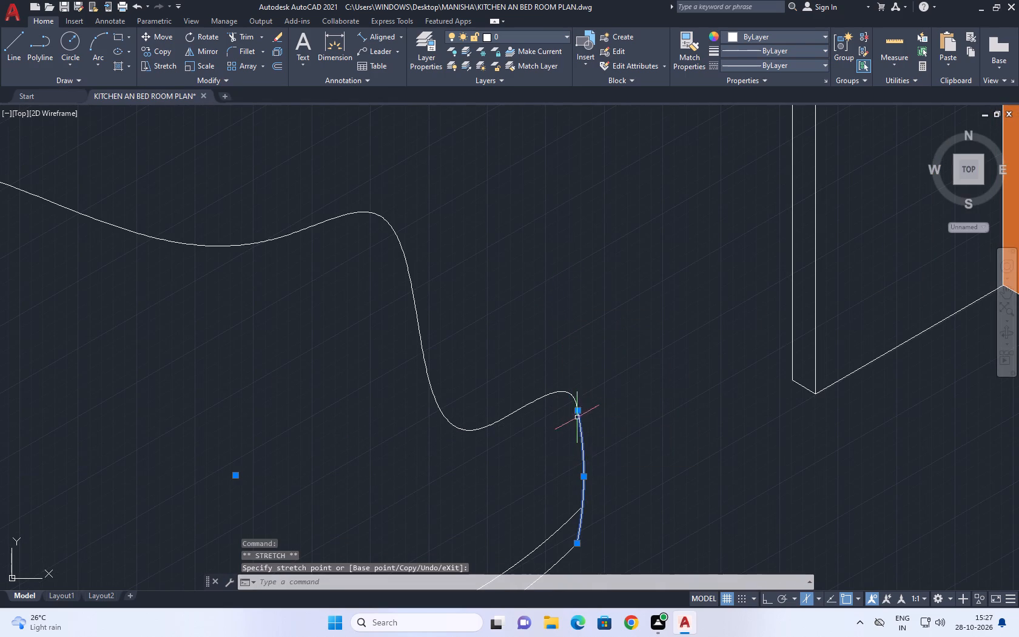
right_click_drag(611, 351, 610, 342)
left_click(676, 250)
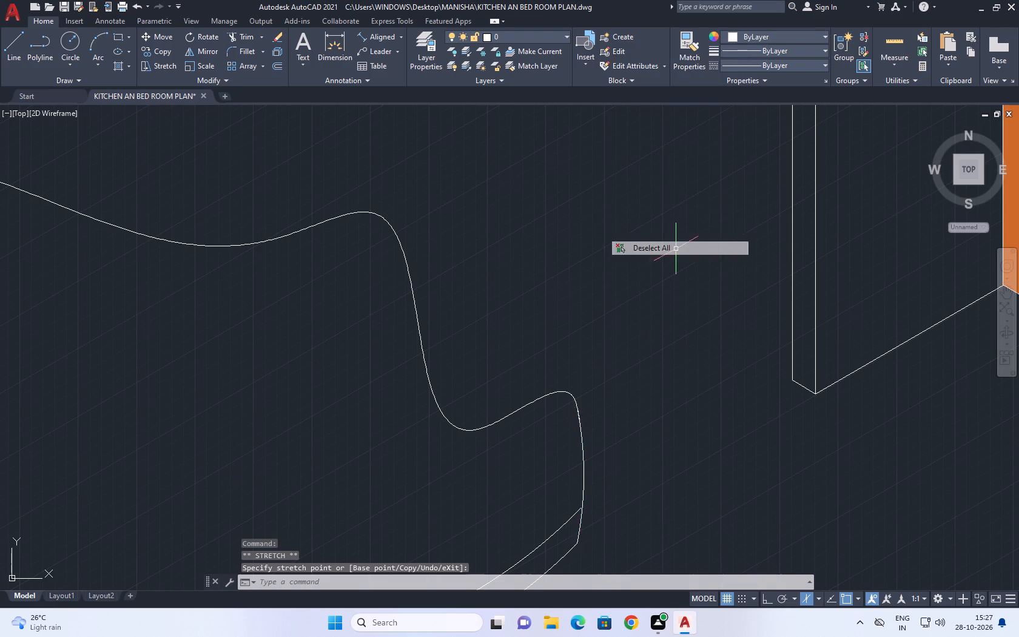
Examine the stool's seat and backrest outline close up and its size and placement beside the slatted kitchen counter.
scroll(633, 439, "down", 3)
middle_click_drag(628, 351, 576, 282)
scroll(570, 294, "down", 2)
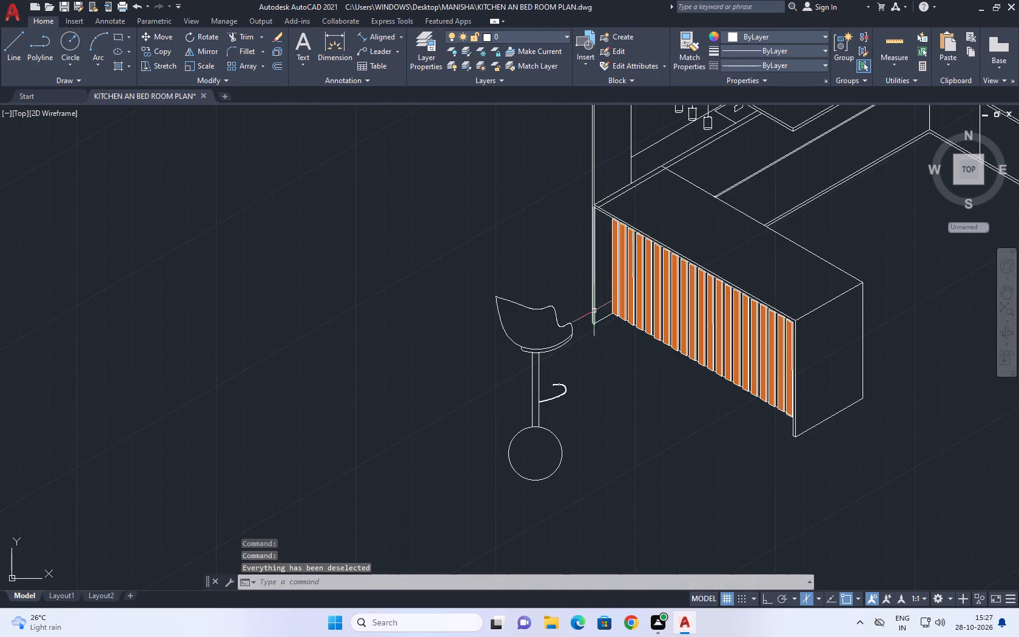
middle_click_drag(587, 403, 600, 482)
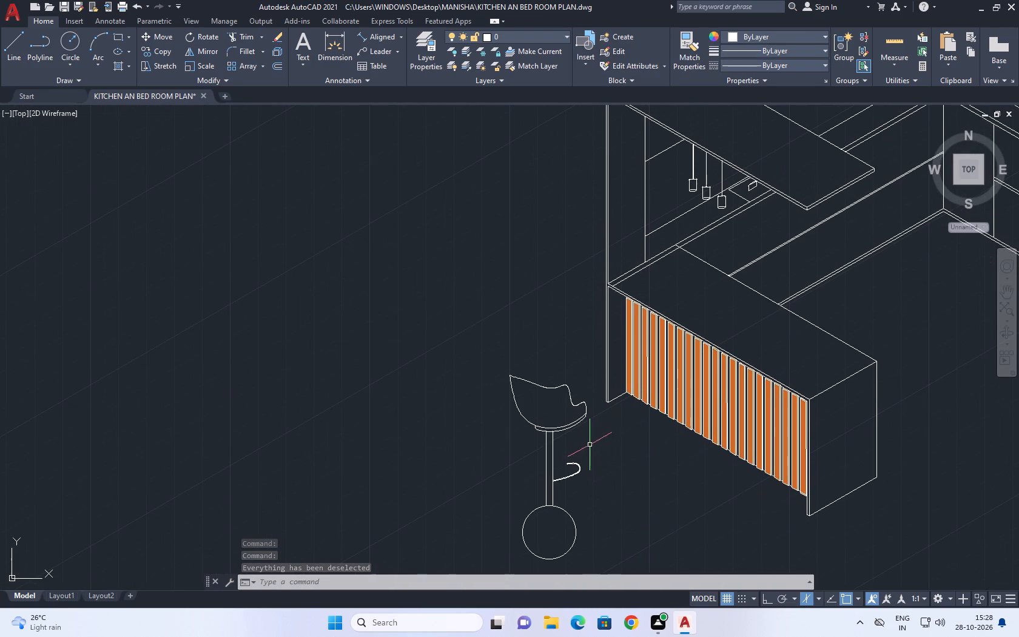
scroll(571, 356, "down", 2)
middle_click_drag(625, 402, 603, 394)
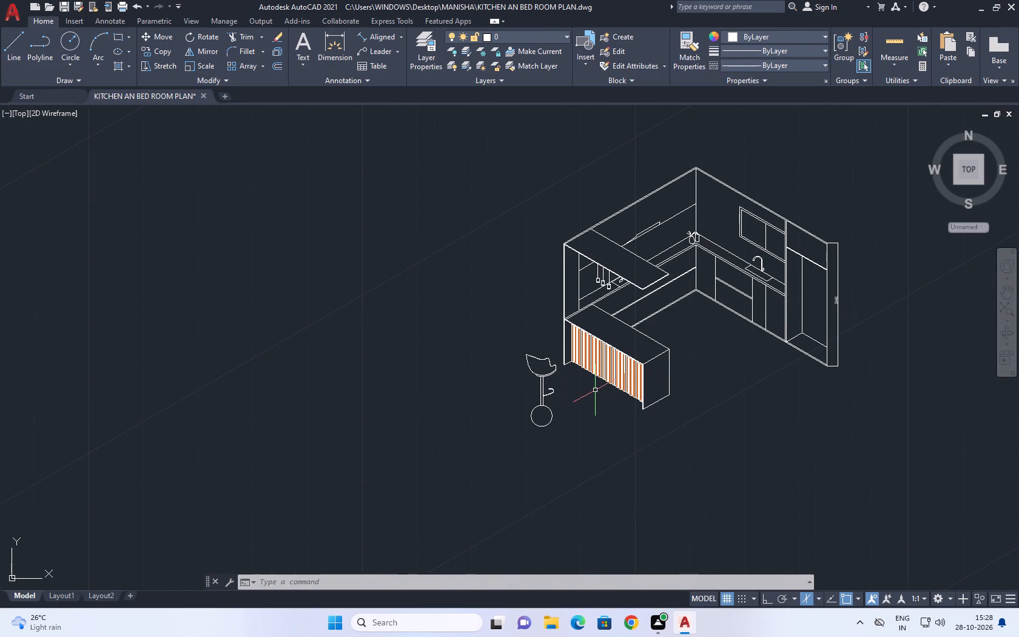
scroll(546, 366, "up", 2)
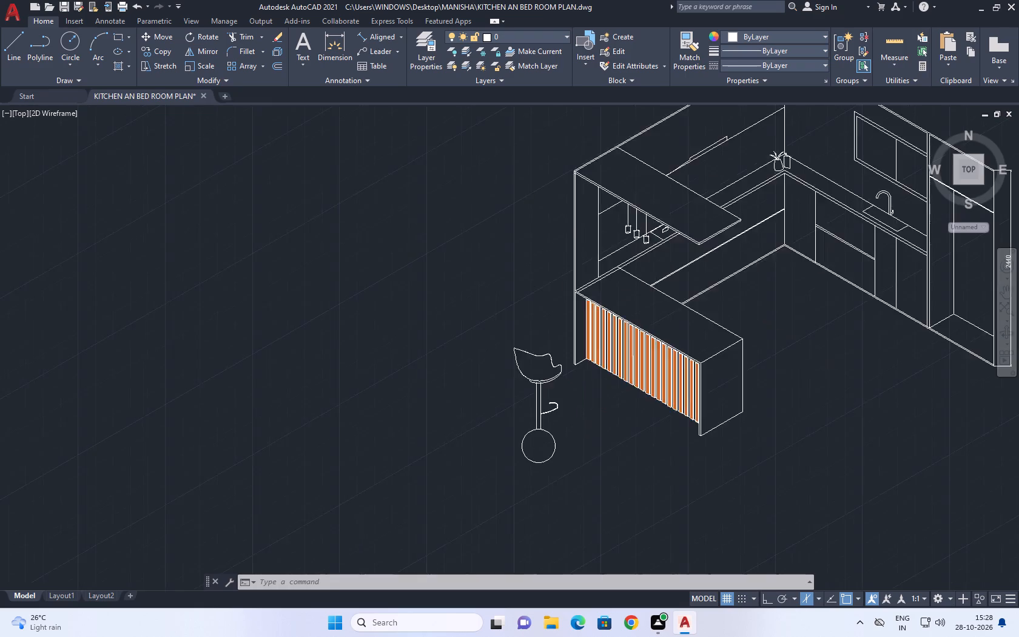
scroll(546, 366, "up", 2)
middle_click_drag(578, 350, 566, 402)
middle_click(566, 402)
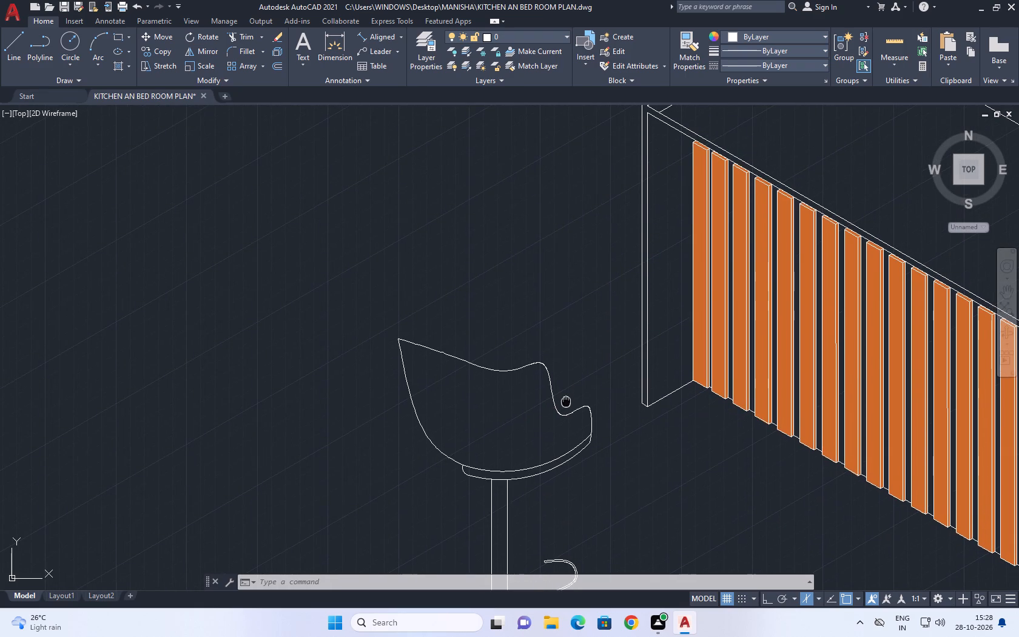
scroll(567, 406, "up", 2)
middle_click_drag(530, 358, 567, 400)
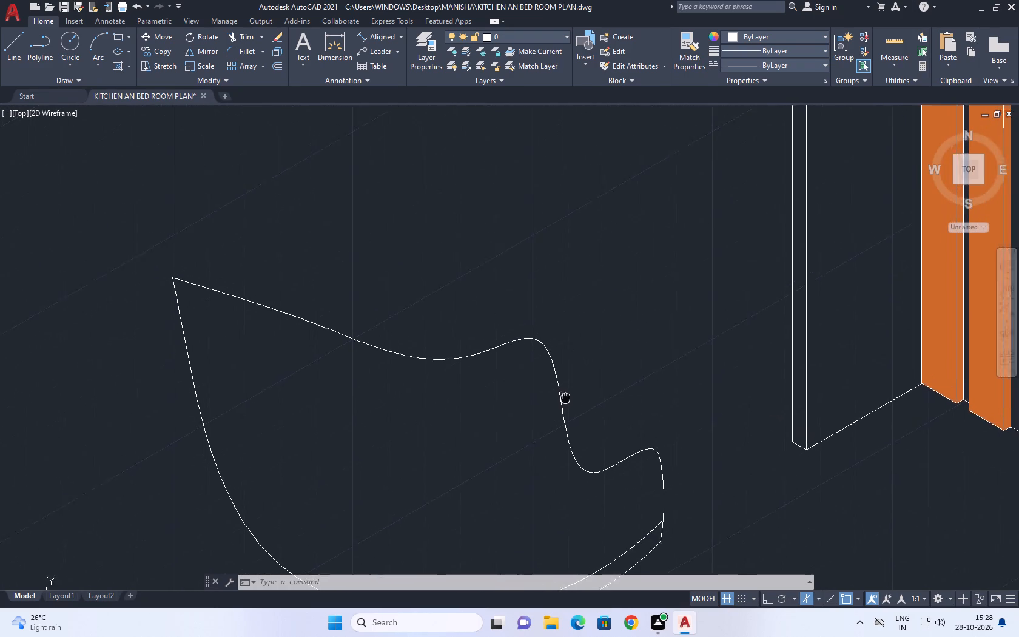
middle_click_drag(567, 400, 670, 359)
scroll(674, 352, "down", 2)
middle_click_drag(676, 351, 669, 359)
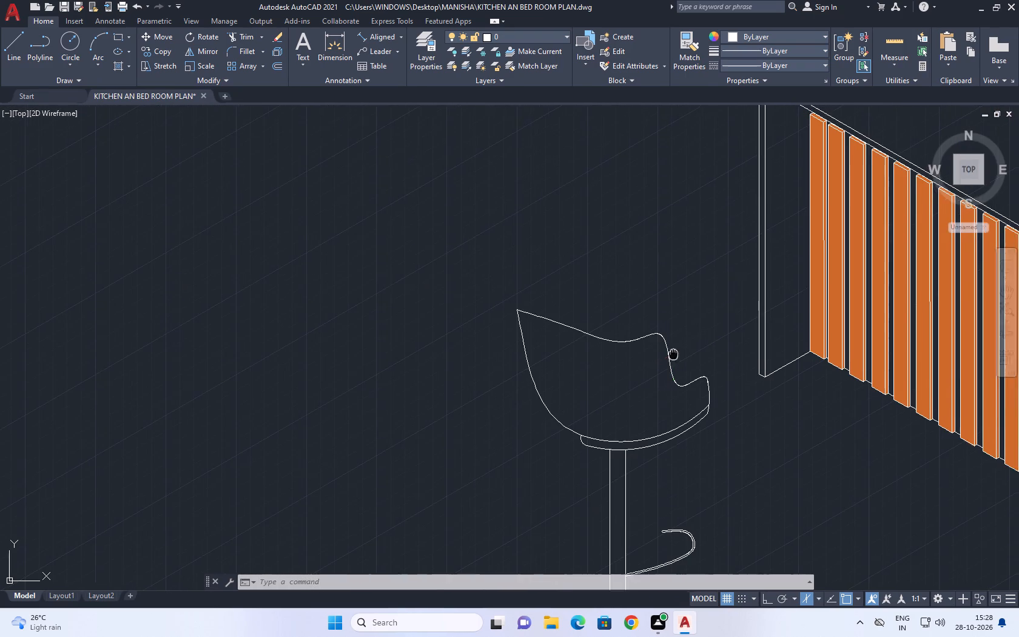
middle_click_drag(669, 359, 660, 369)
middle_click_drag(664, 362, 624, 393)
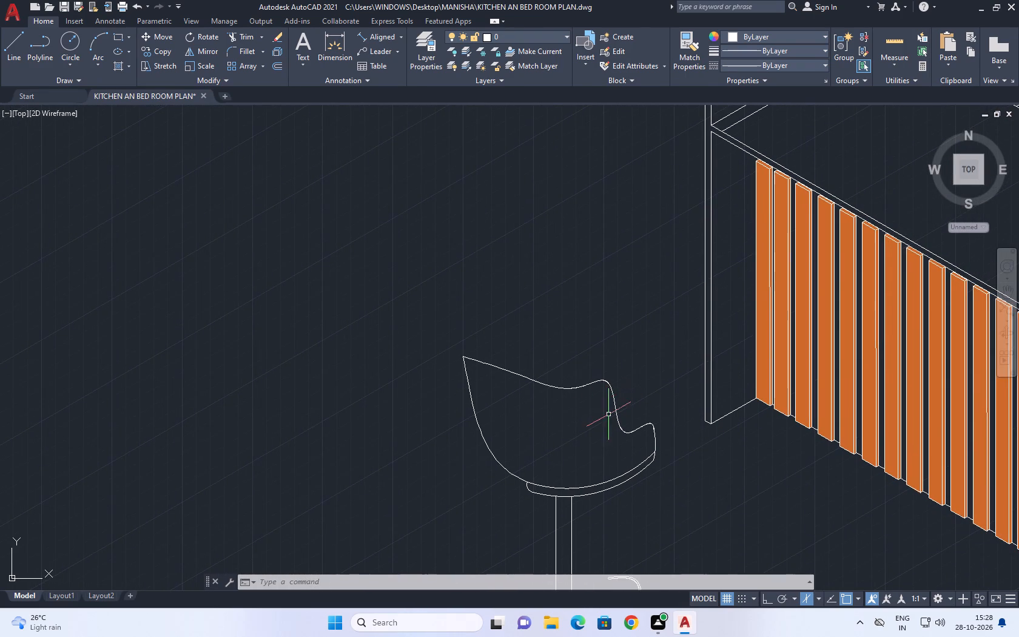
middle_click_drag(610, 409, 582, 411)
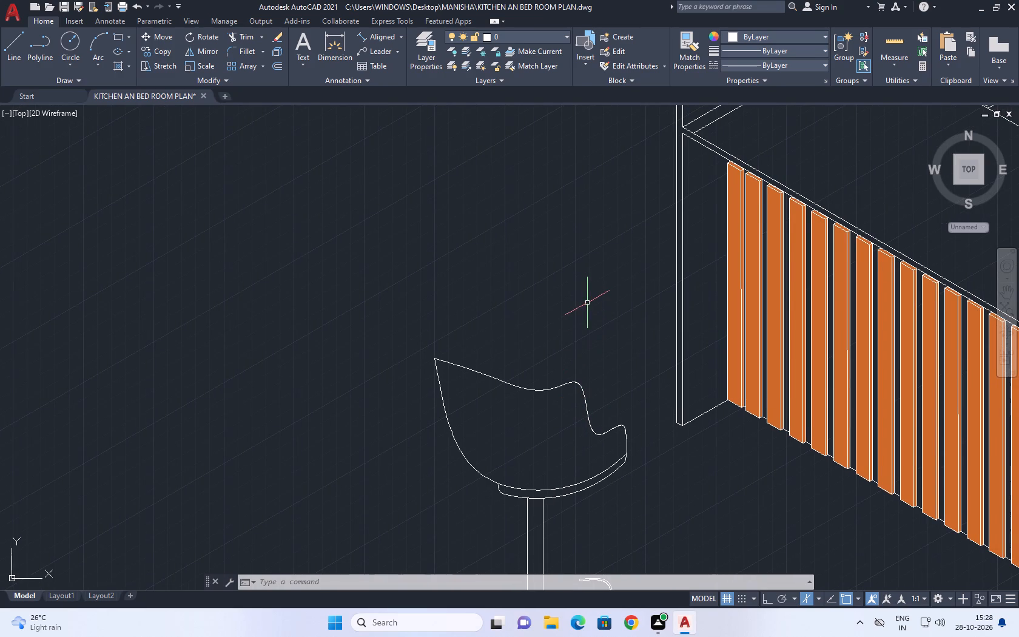
middle_click_drag(587, 305, 550, 366)
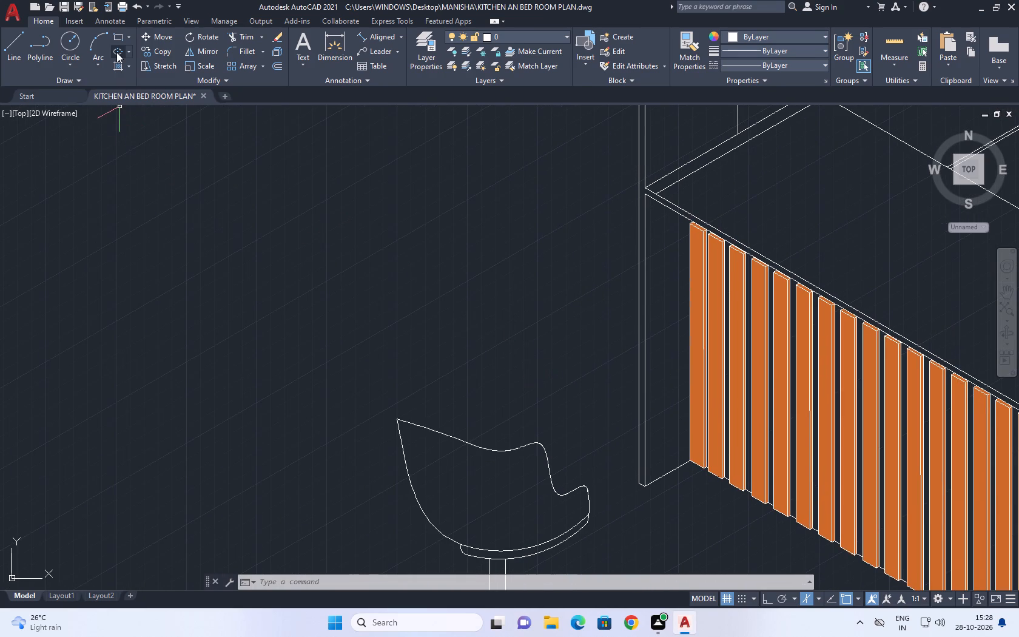
Draw a short three-point arched spline starting on the backrest's wavy edge and ending above the rounded end of the seat.
key("s")
type("PL")
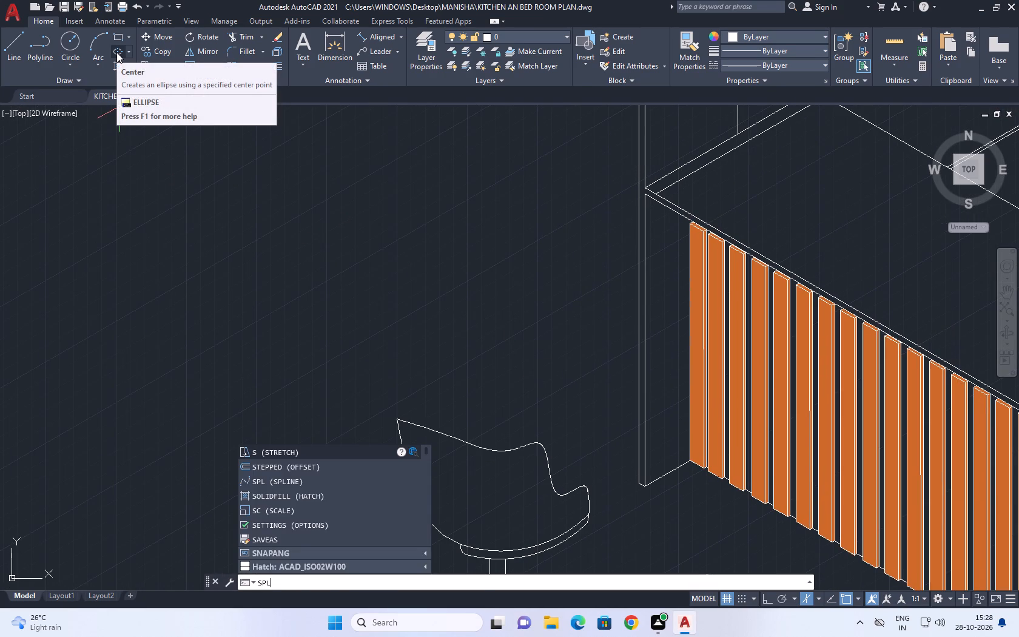
key("space")
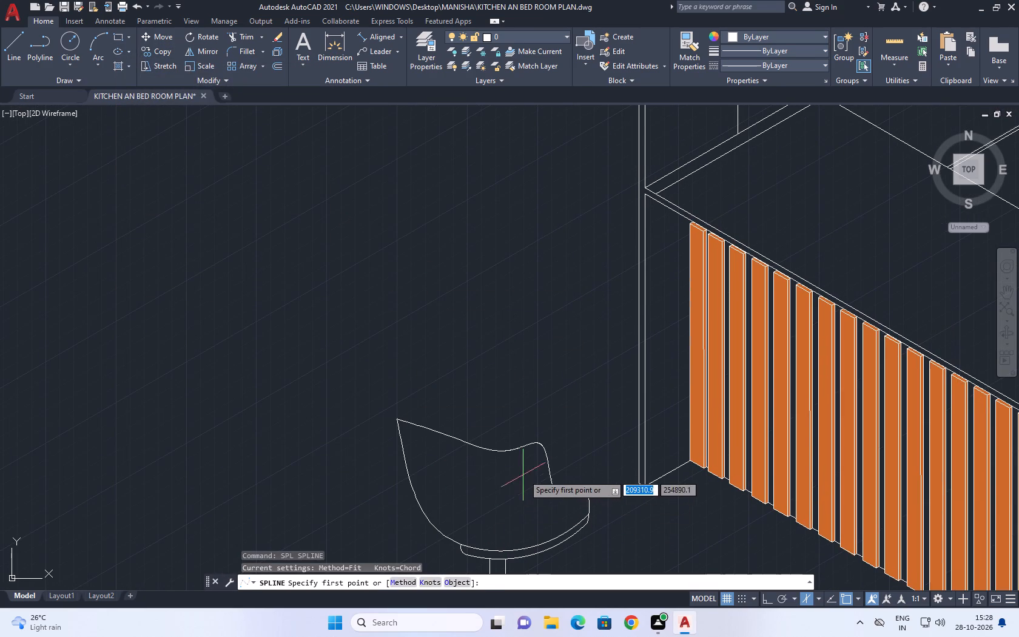
scroll(545, 461, "up", 2)
left_click(546, 459)
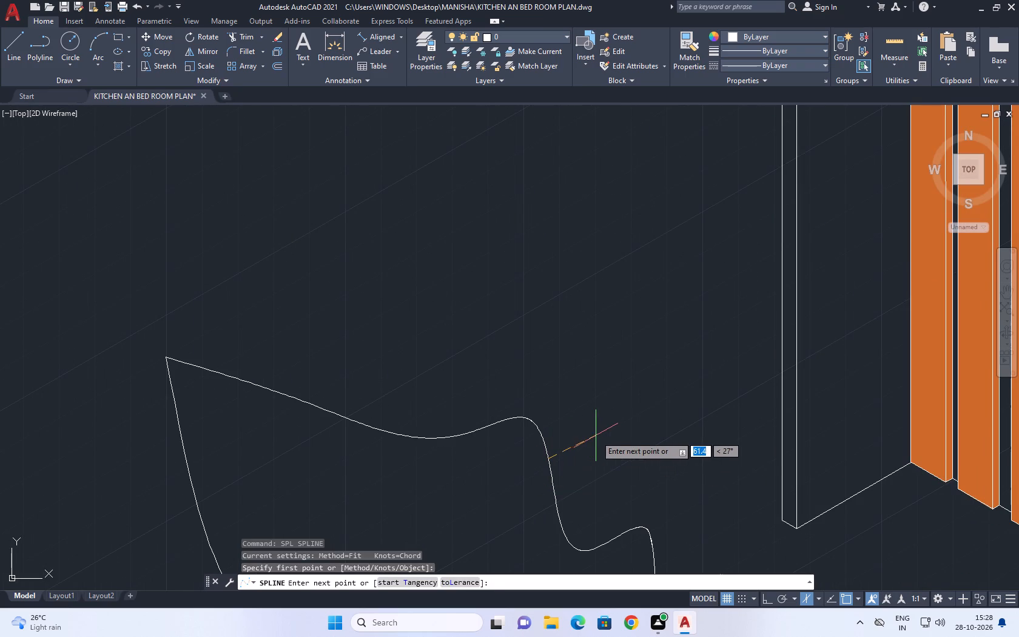
left_click(608, 436)
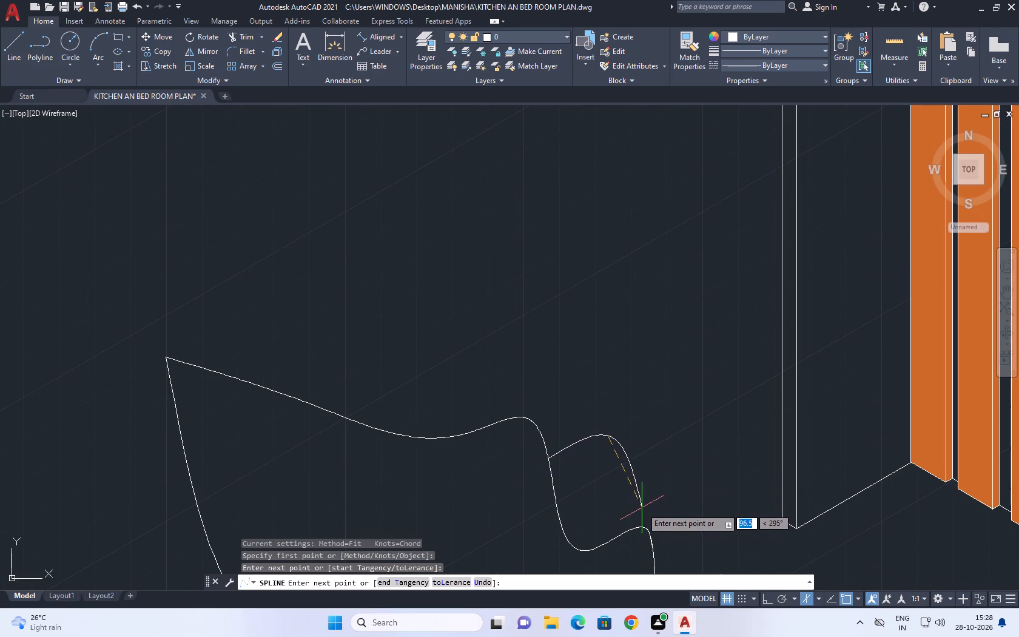
middle_click_drag(631, 493, 593, 434)
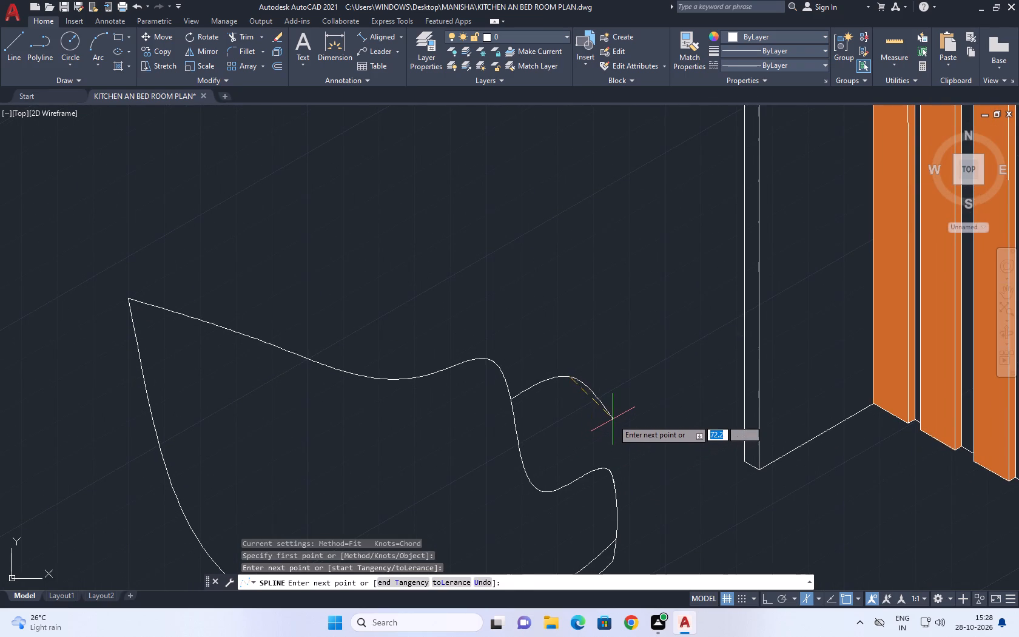
left_click(613, 419)
key("Return")
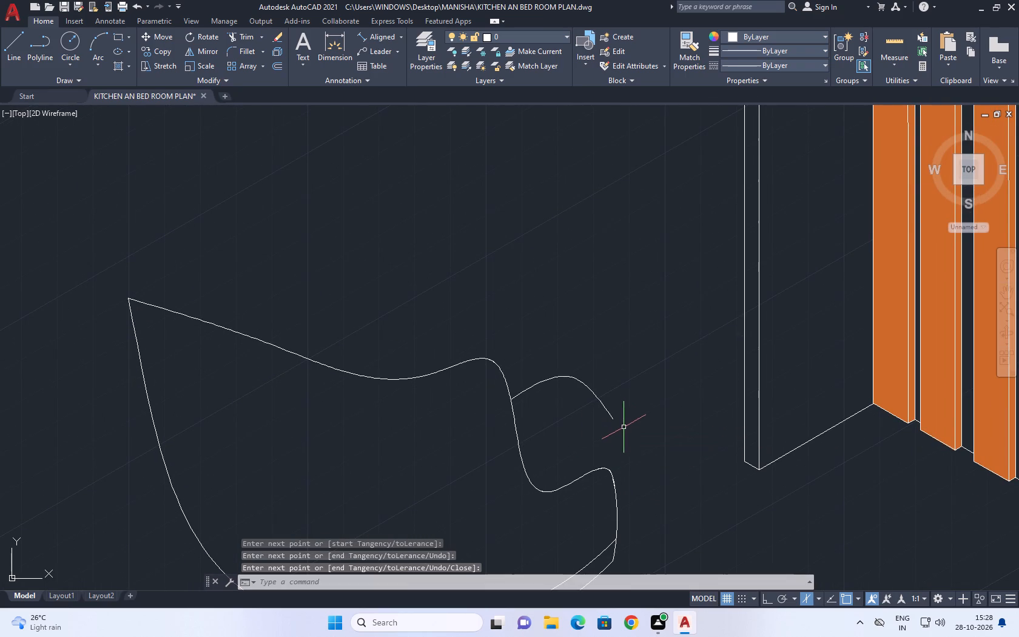
Erase the base circle at the foot of the stool's column.
scroll(633, 354, "down", 3)
middle_click_drag(645, 388, 604, 332)
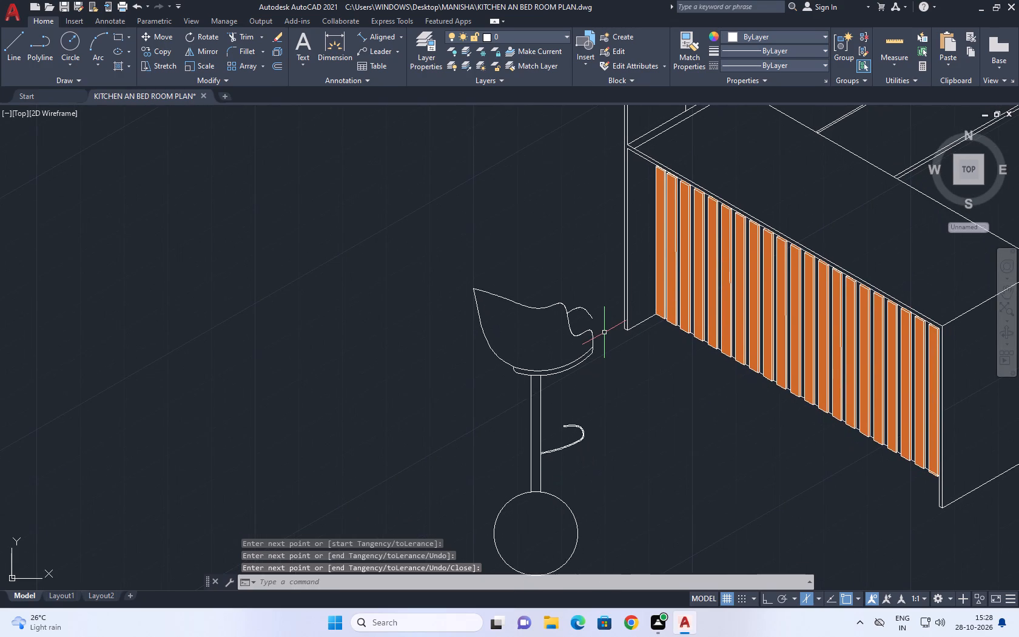
middle_click_drag(639, 517, 639, 422)
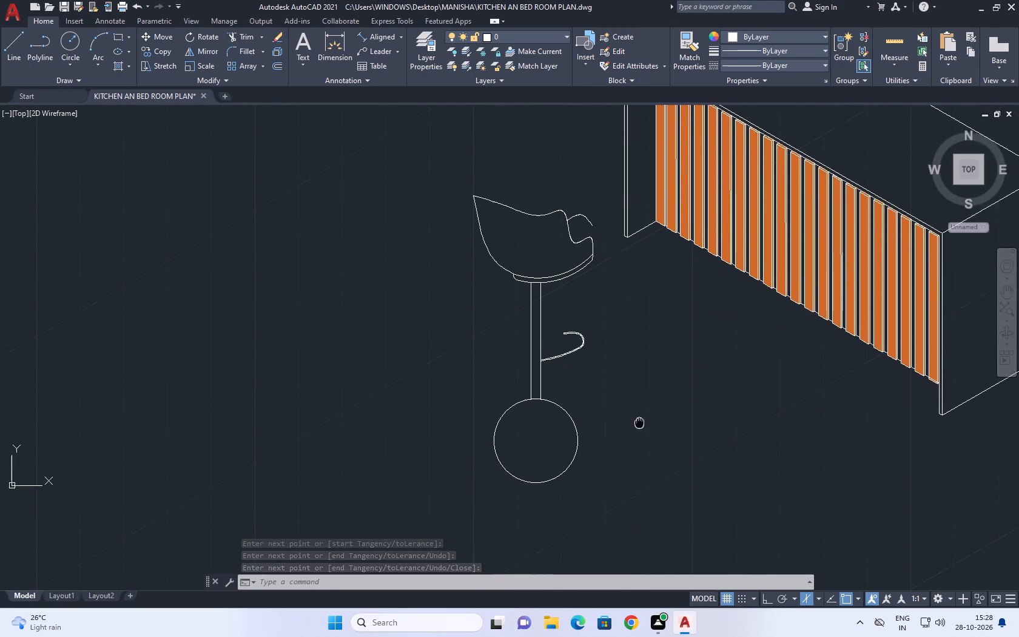
middle_click_drag(639, 422, 639, 408)
middle_click_drag(499, 372, 508, 386)
scroll(568, 408, "down", 2)
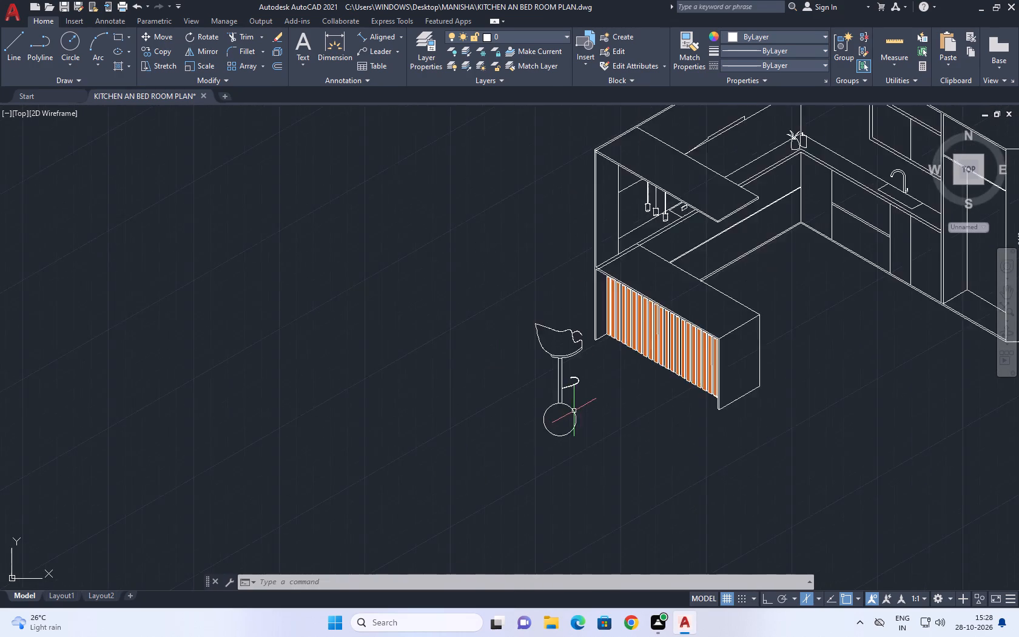
scroll(574, 411, "up", 2)
left_click(577, 409)
left_click(554, 424)
right_click_drag(652, 405, 651, 397)
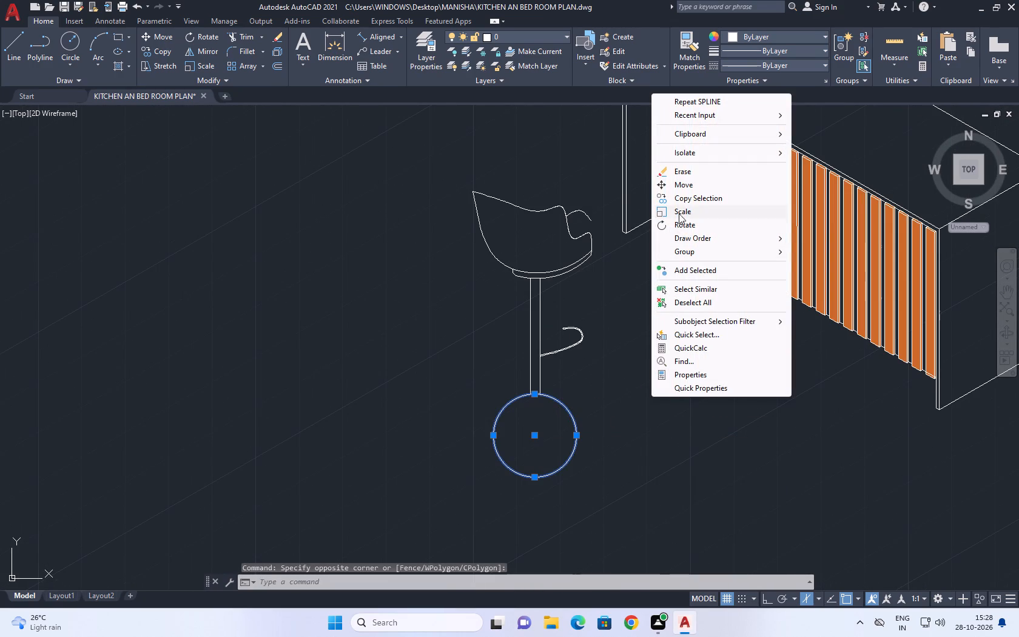
left_click(705, 174)
Draw a tilted ellipse by its centre as the stool's base, around the lower end of the column.
middle_click_drag(505, 377, 529, 411)
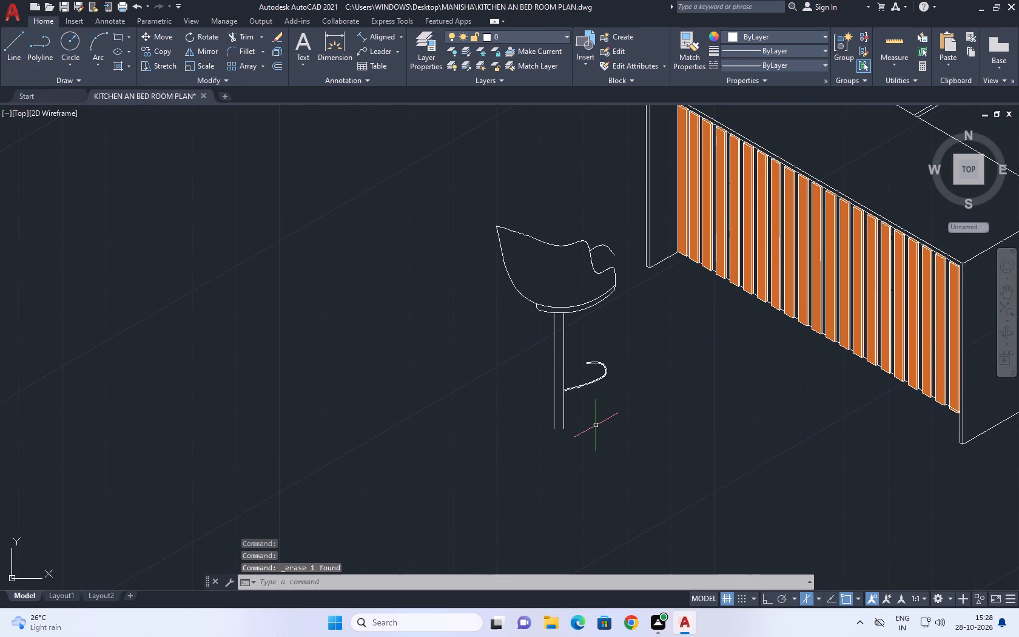
middle_click_drag(595, 422, 593, 459)
middle_click_drag(552, 494, 553, 500)
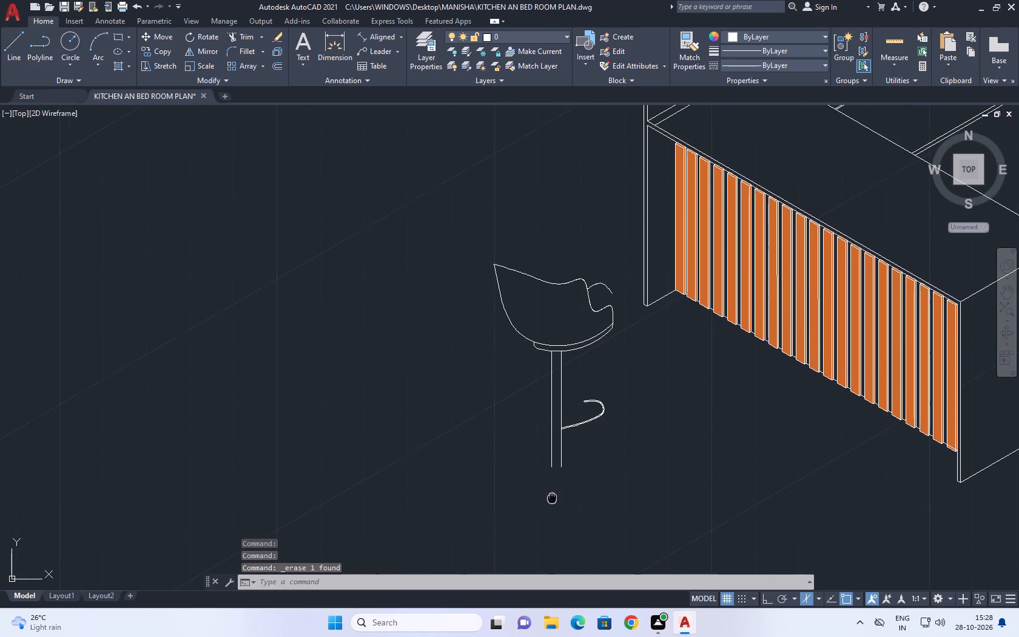
middle_click_drag(553, 500, 588, 528)
middle_click(589, 527)
left_click(113, 52)
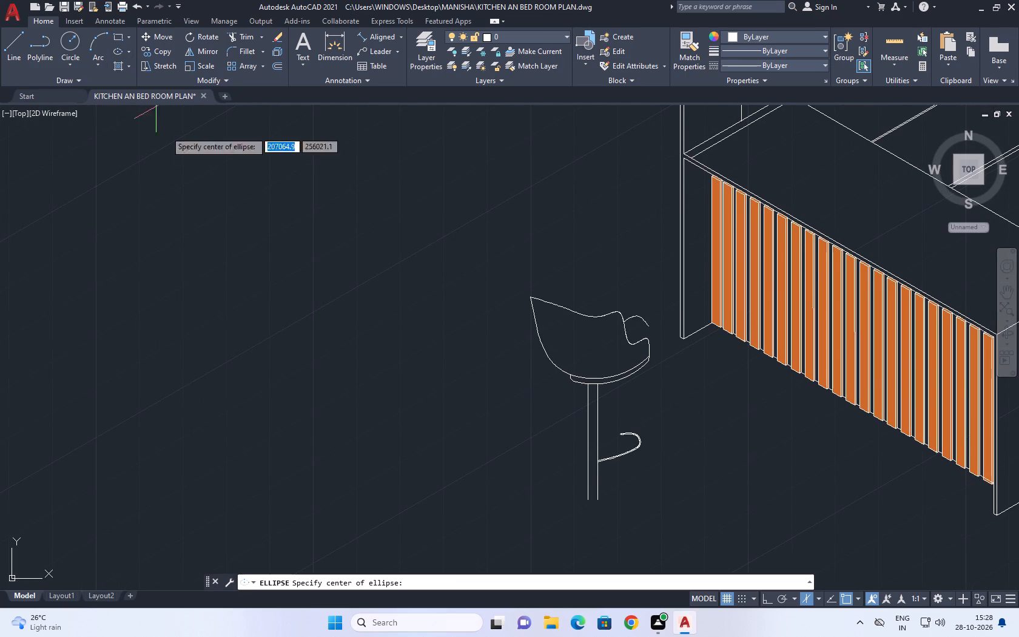
middle_click_drag(572, 494, 530, 407)
left_click(548, 424)
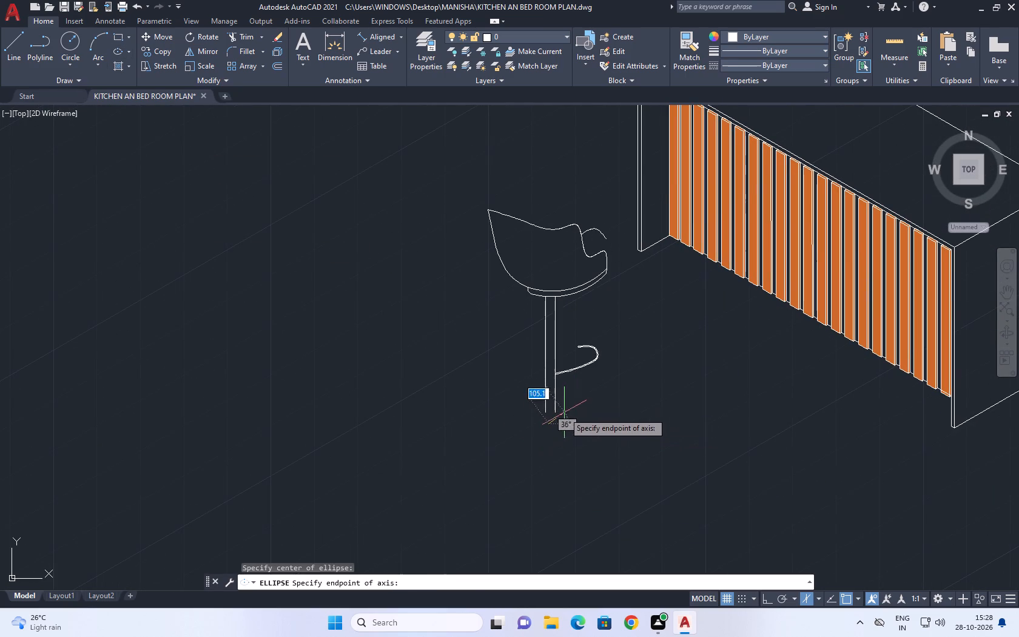
left_click(581, 411)
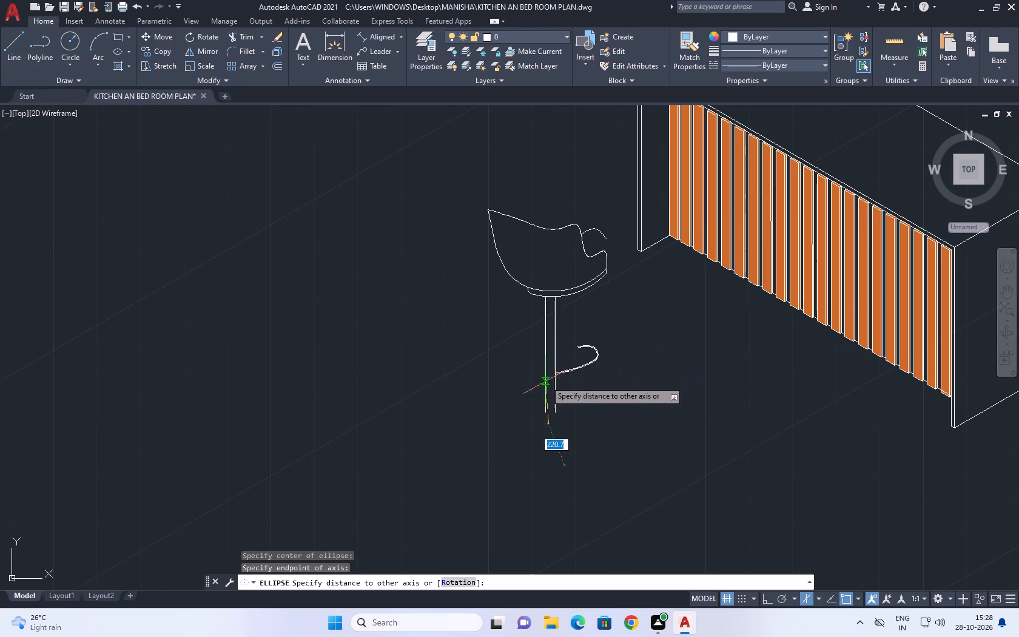
left_click(542, 390)
Flatten the base ellipse by stretching its lower axis point inward toward the centre.
scroll(543, 463, "up", 1)
left_click_drag(574, 466, 566, 447)
left_click(557, 424)
left_click(570, 454)
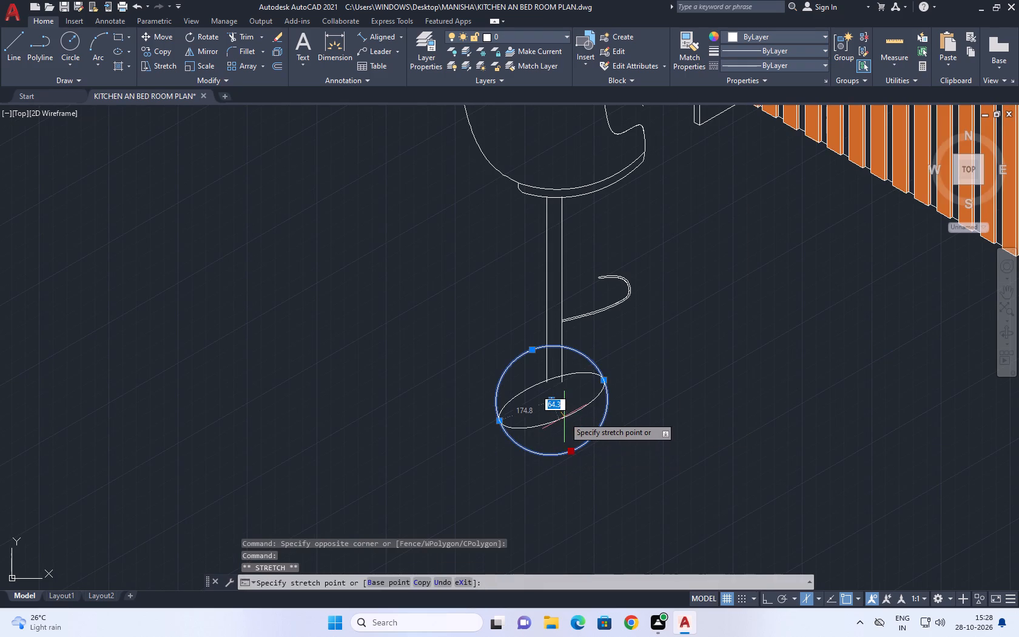
left_click(567, 427)
middle_click_drag(585, 348, 587, 391)
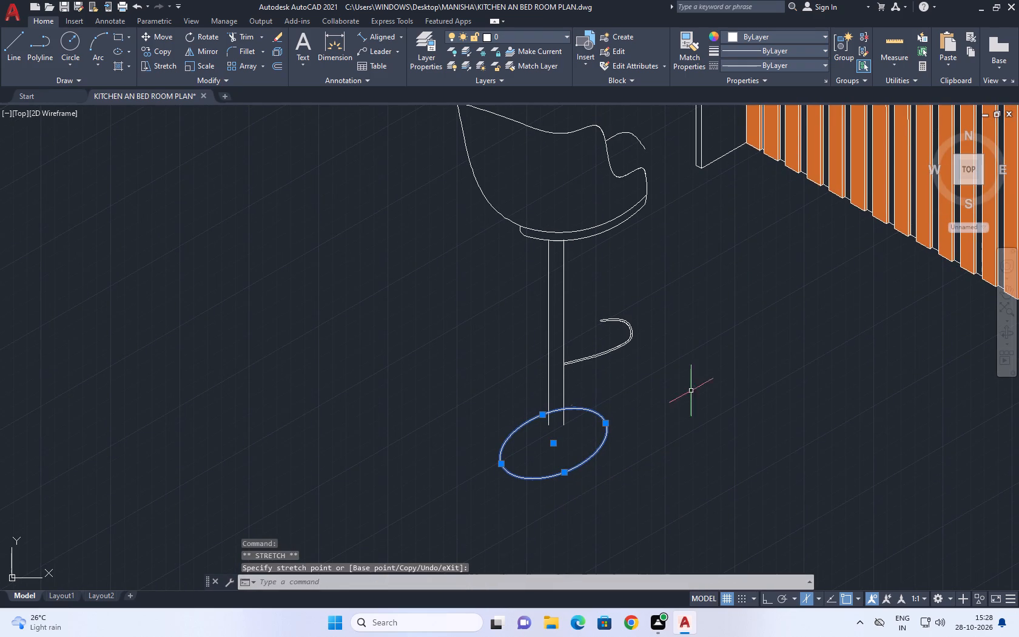
right_click(729, 350)
left_click(796, 257)
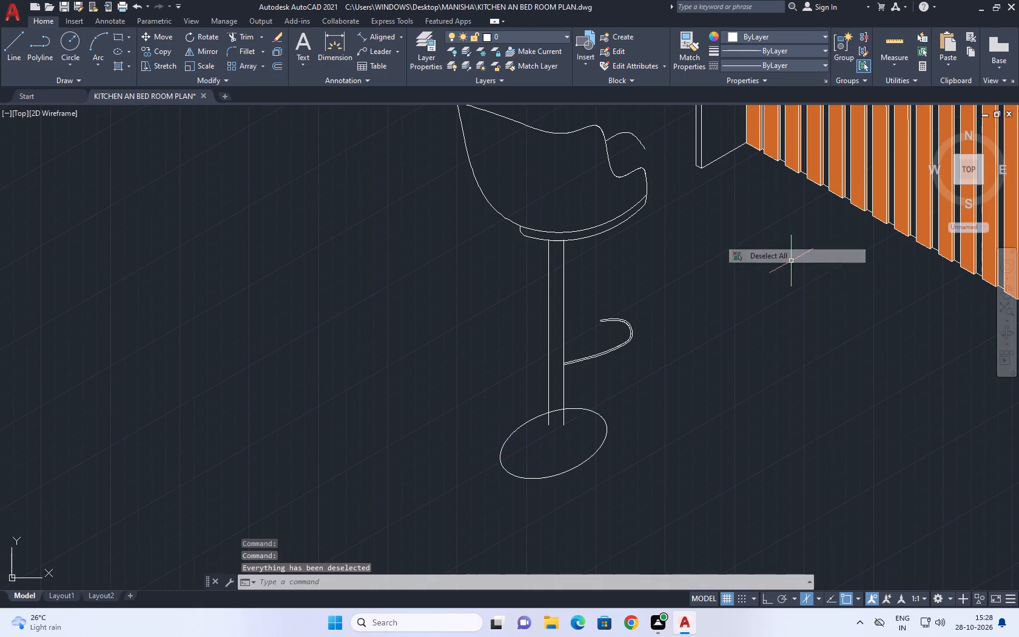
Trim off the ends of the two column lines that extend inside the base ellipse.
middle_click_drag(460, 433, 513, 467)
scroll(585, 493, "down", 3)
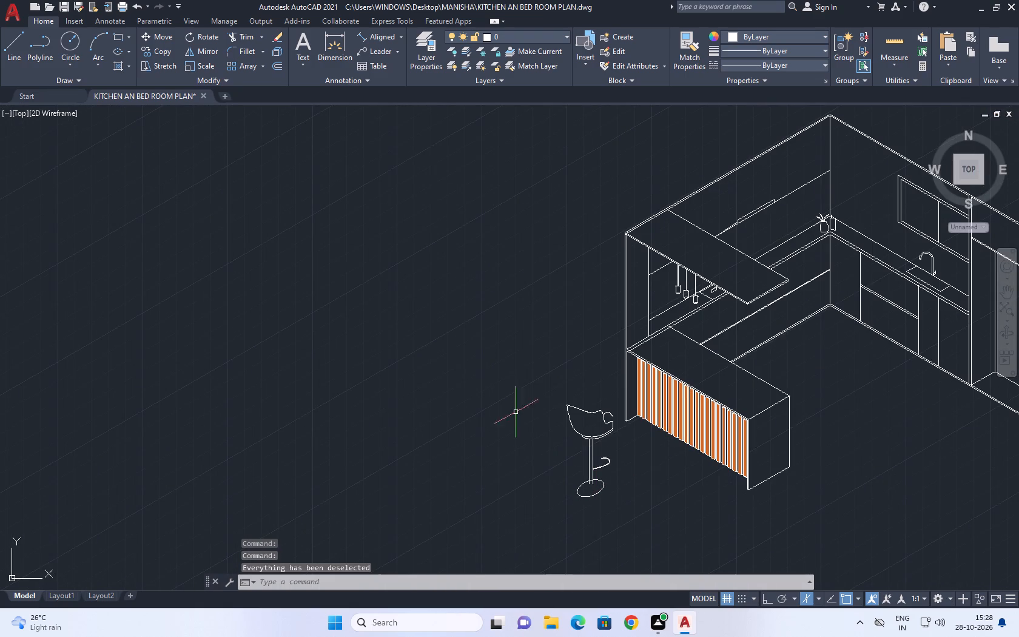
left_click(246, 41)
scroll(568, 501, "up", 5)
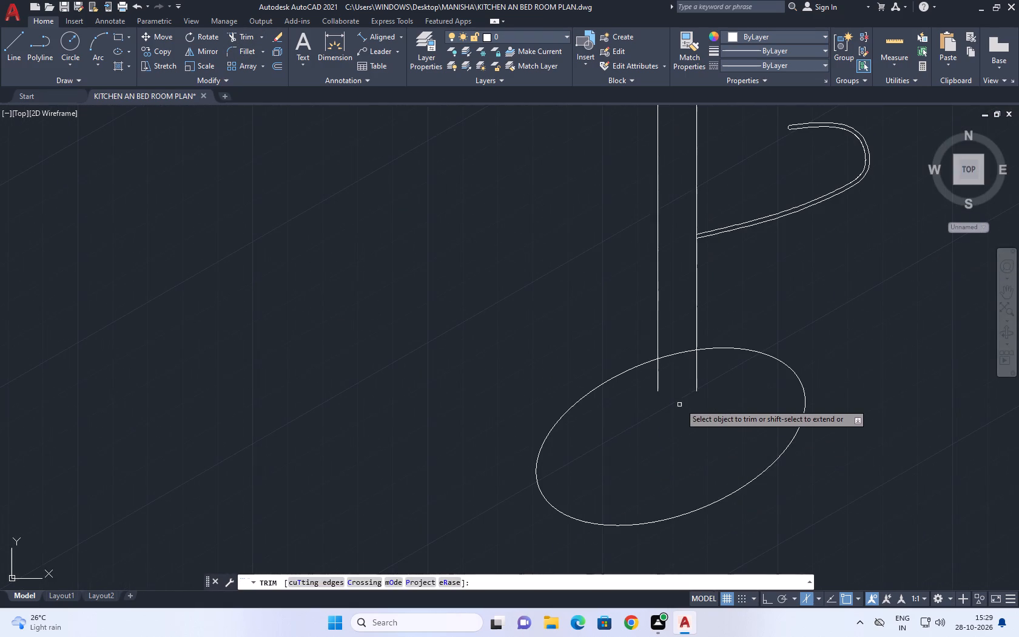
left_click(702, 368)
left_click(627, 380)
right_click(675, 401)
left_click(697, 426)
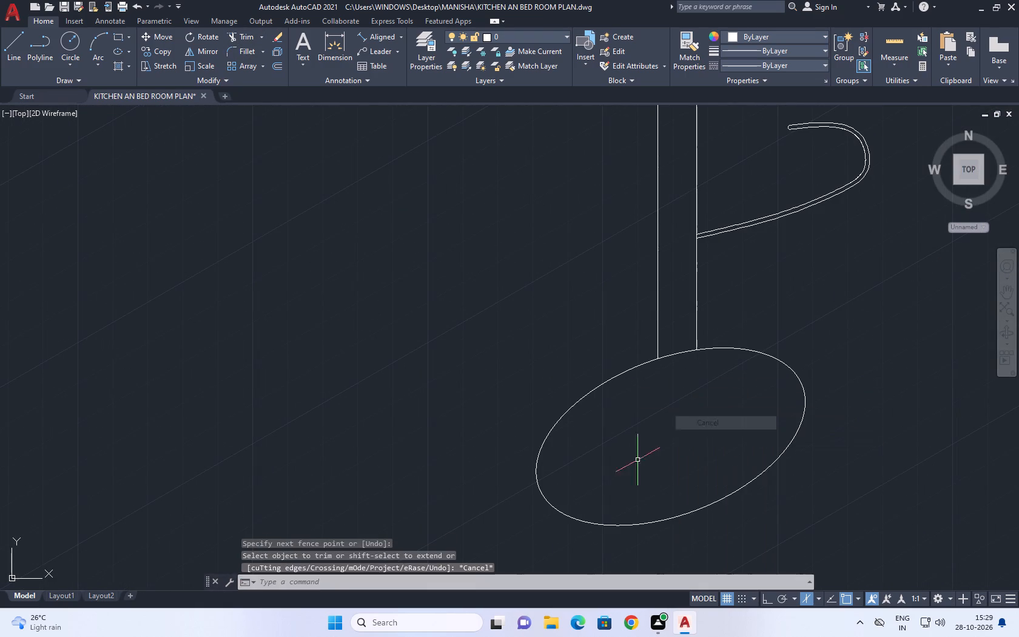
Shorten the base ellipse's long axis slightly by stretching its lower-left end point.
left_click(614, 519)
left_click(555, 522)
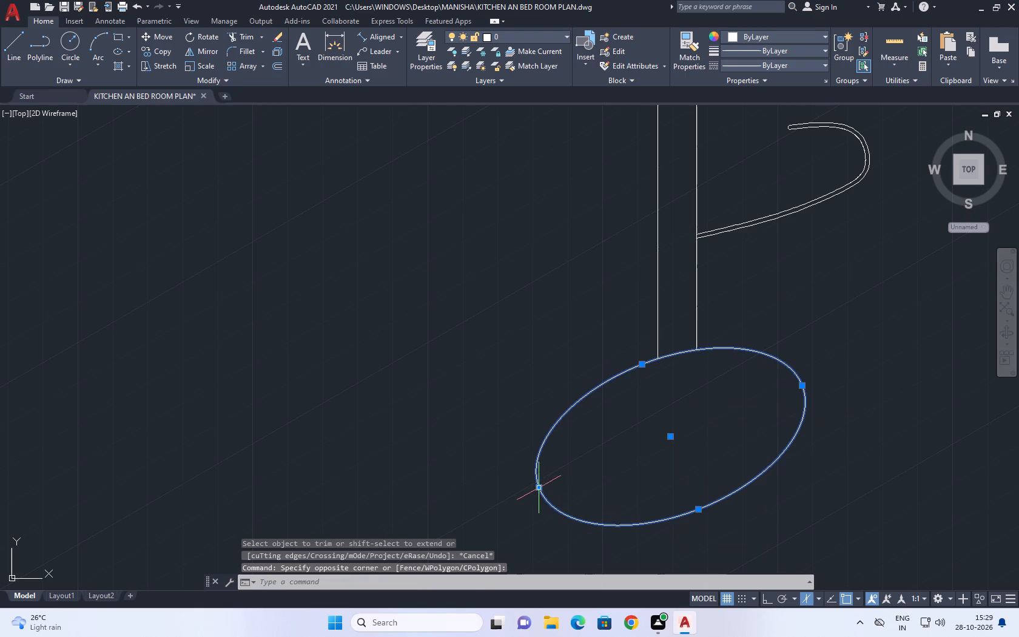
left_click(540, 488)
left_click(543, 432)
scroll(704, 456, "down", 2)
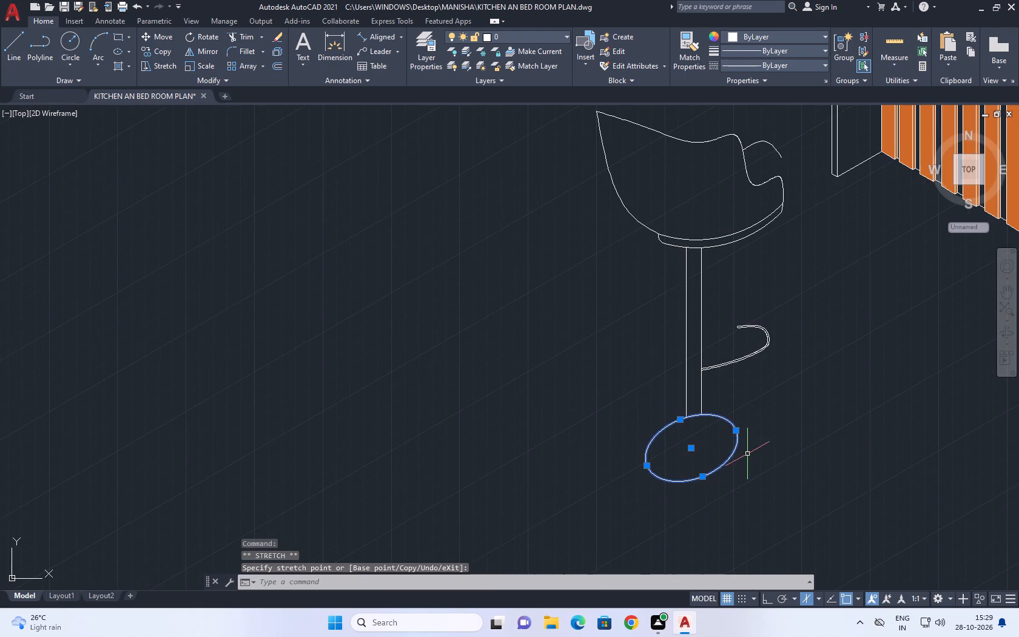
middle_click_drag(747, 453, 679, 479)
right_click(722, 376)
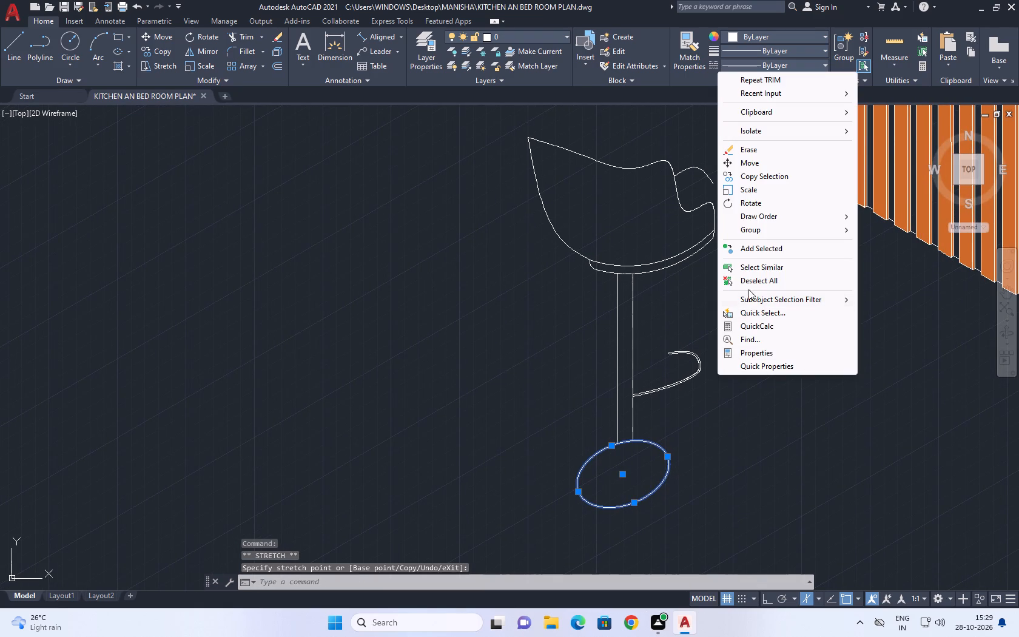
left_click(759, 281)
Define a block named WOOD CHAIR from all of the bar stool's objects, from seat and backrest down to the elliptical base.
scroll(713, 330, "down", 2)
scroll(701, 303, "up", 2)
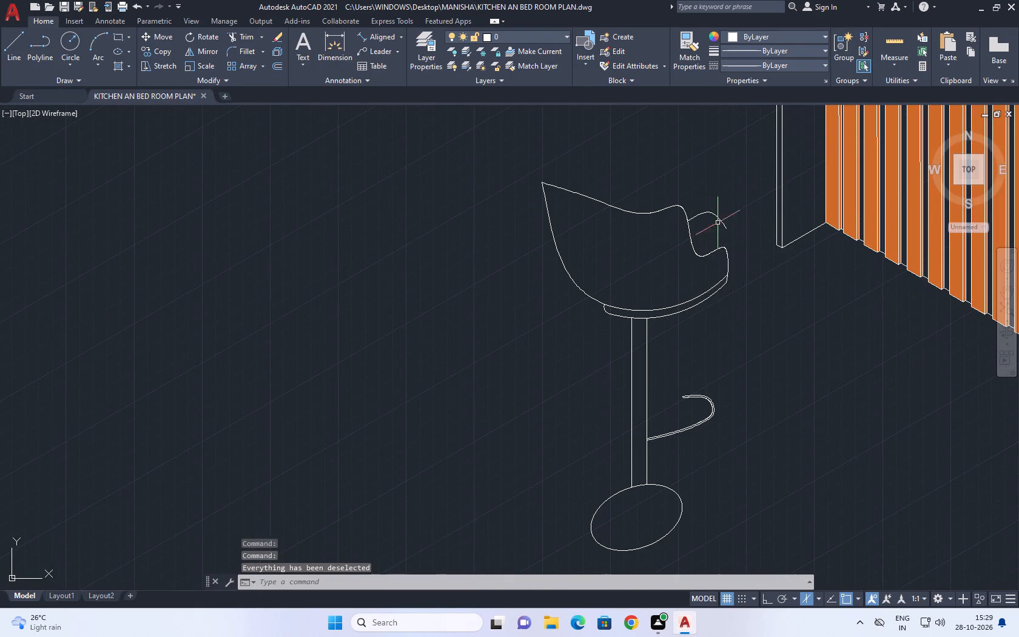
left_click(735, 200)
scroll(633, 415, "down", 1)
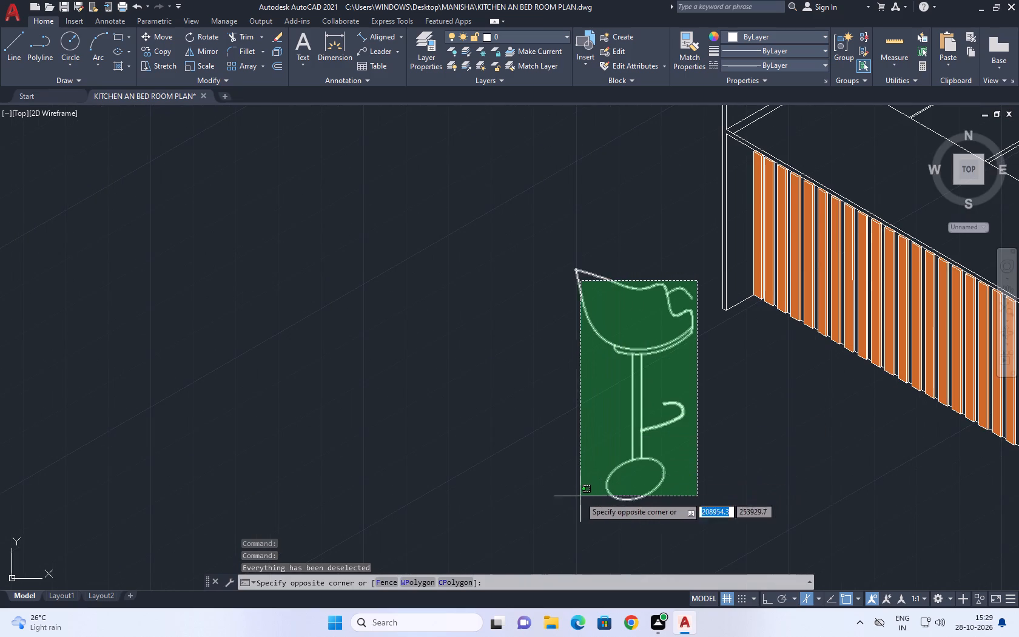
left_click_drag(550, 505, 540, 511)
middle_click_drag(694, 442, 672, 430)
scroll(651, 381, "up", 2)
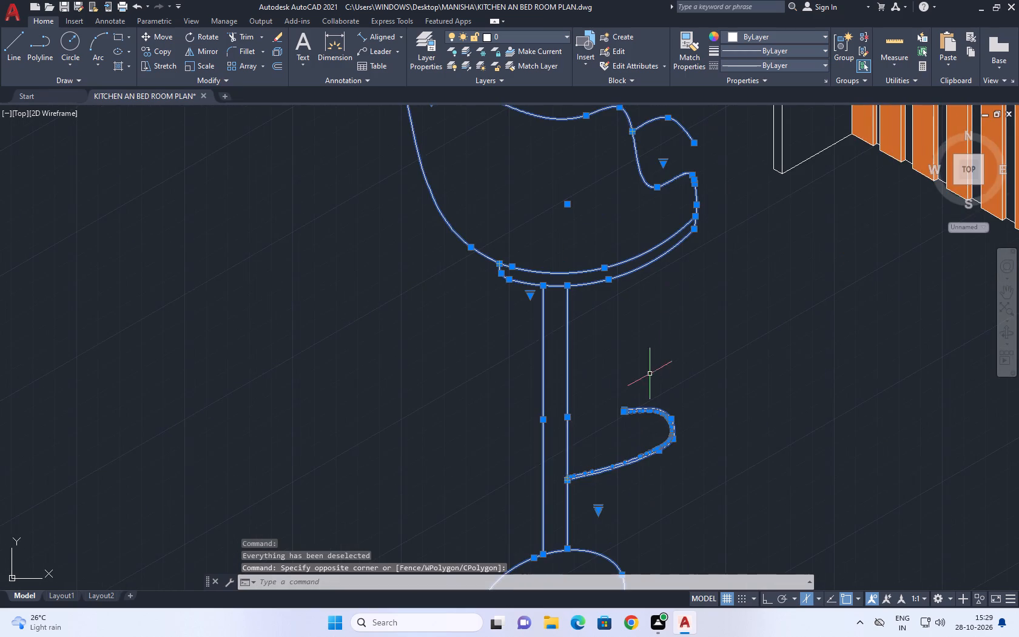
middle_click_drag(656, 316, 499, 375)
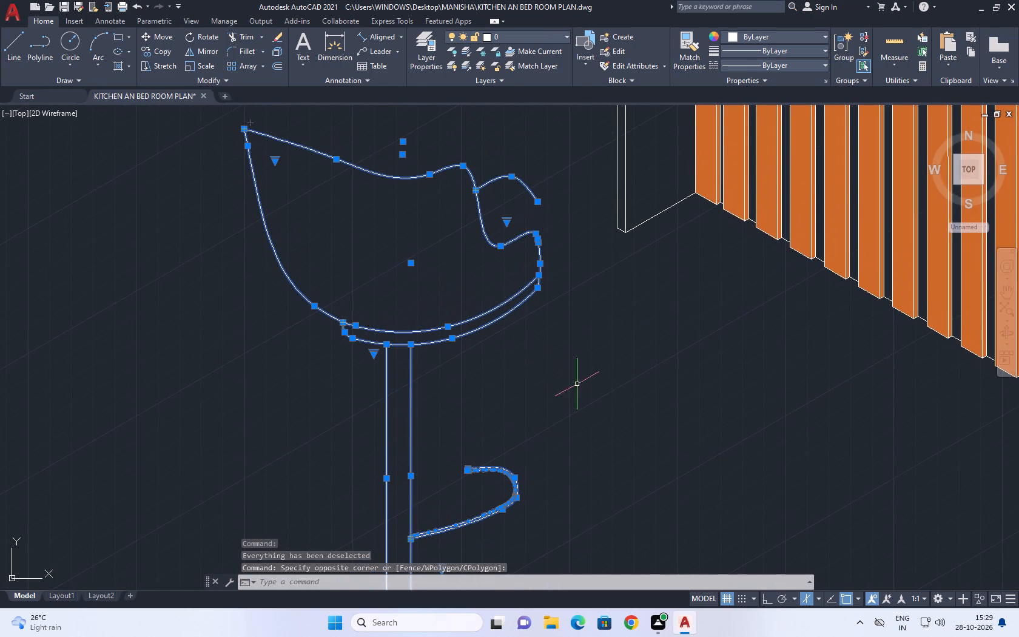
middle_click_drag(546, 329, 579, 386)
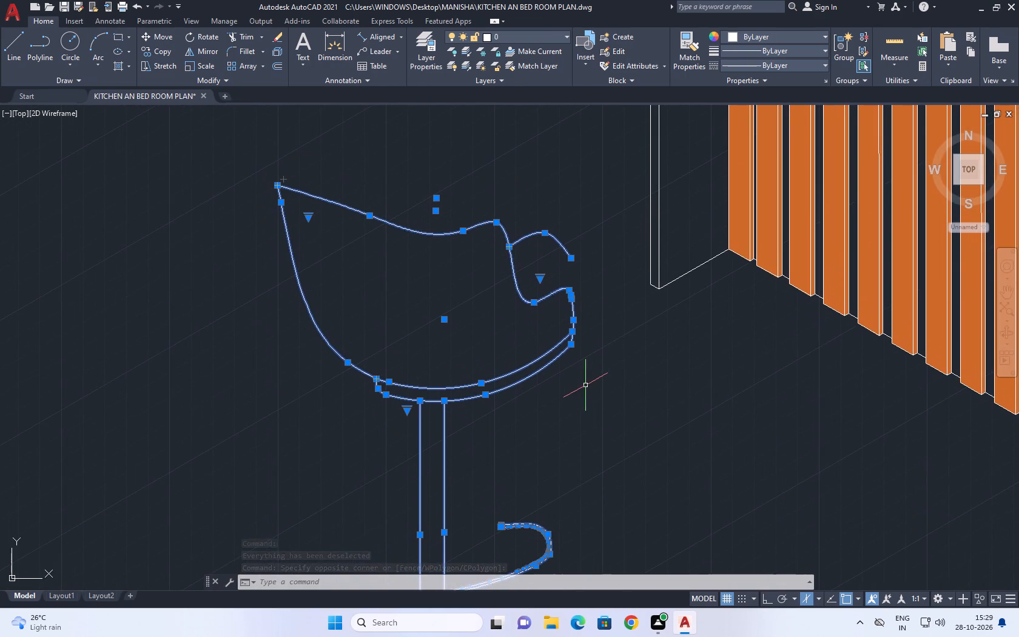
scroll(601, 341, "down", 3)
scroll(545, 302, "up", 2)
scroll(624, 382, "up", 1)
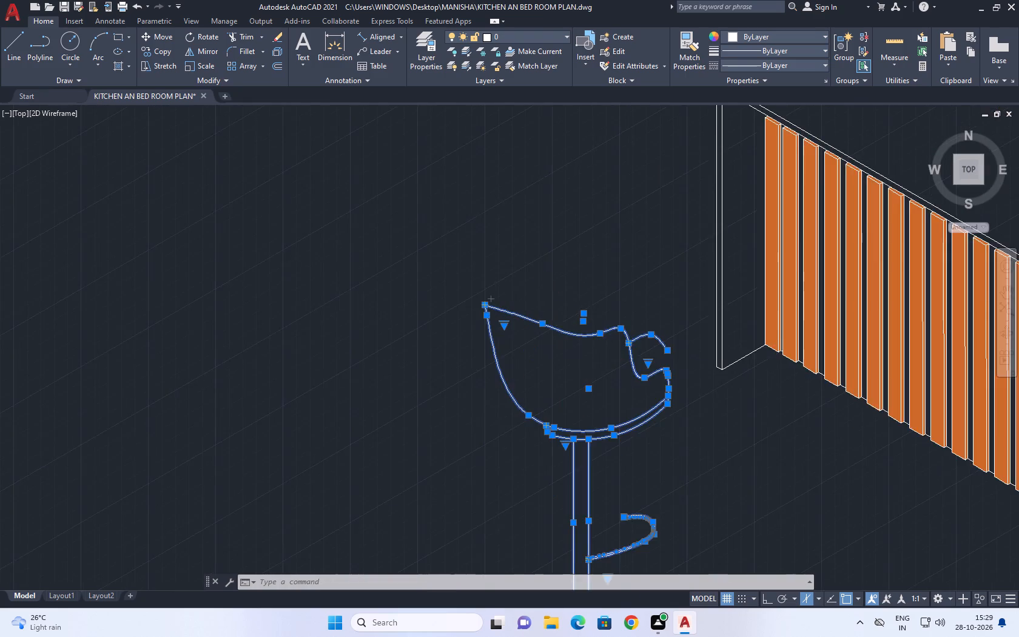
scroll(624, 382, "up", 2)
middle_click_drag(744, 447, 690, 281)
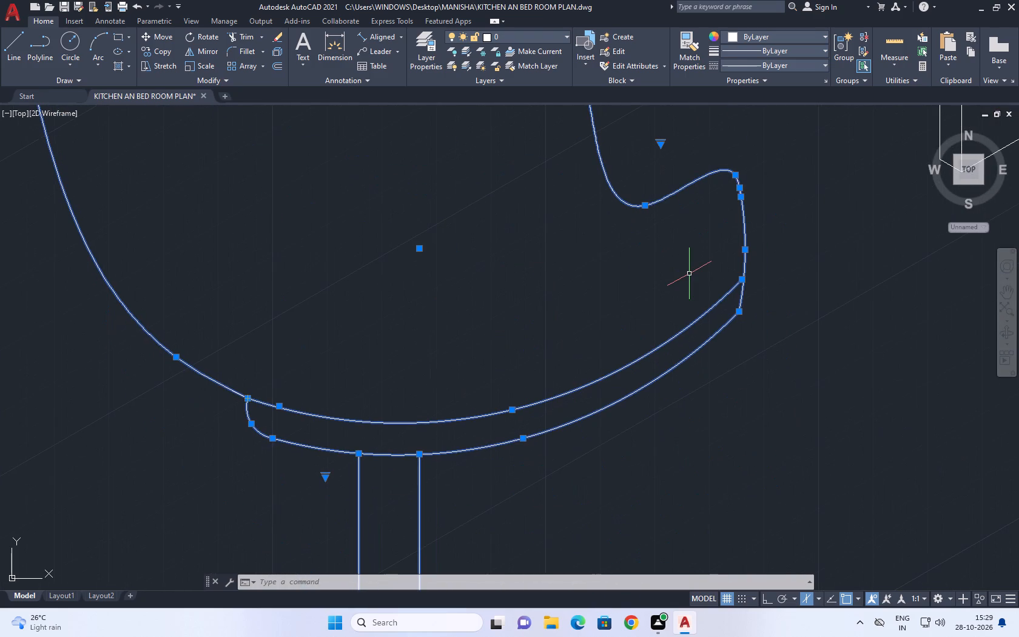
type("B")
key("space")
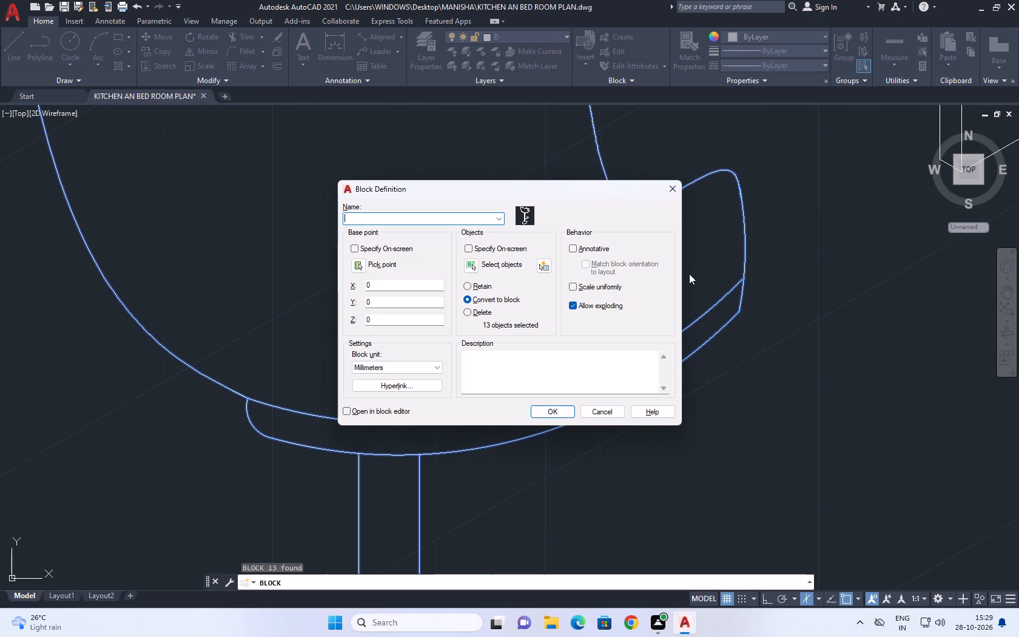
type("CH")
key("BackSpace")
key("BackSpace")
key("BackSpace")
type("WOOD CHA")
type("IR")
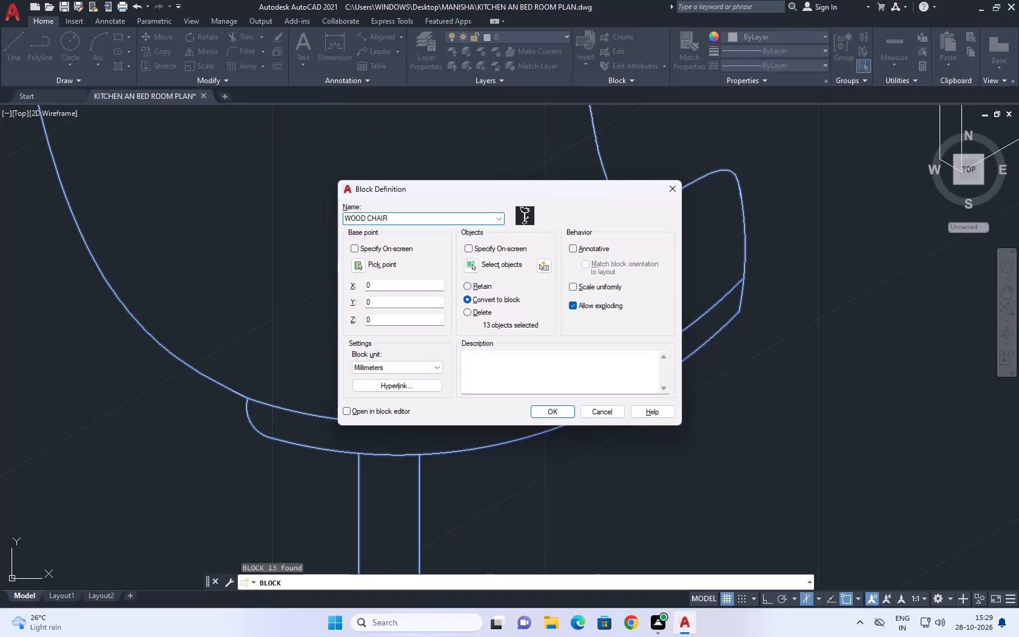
left_click(563, 416)
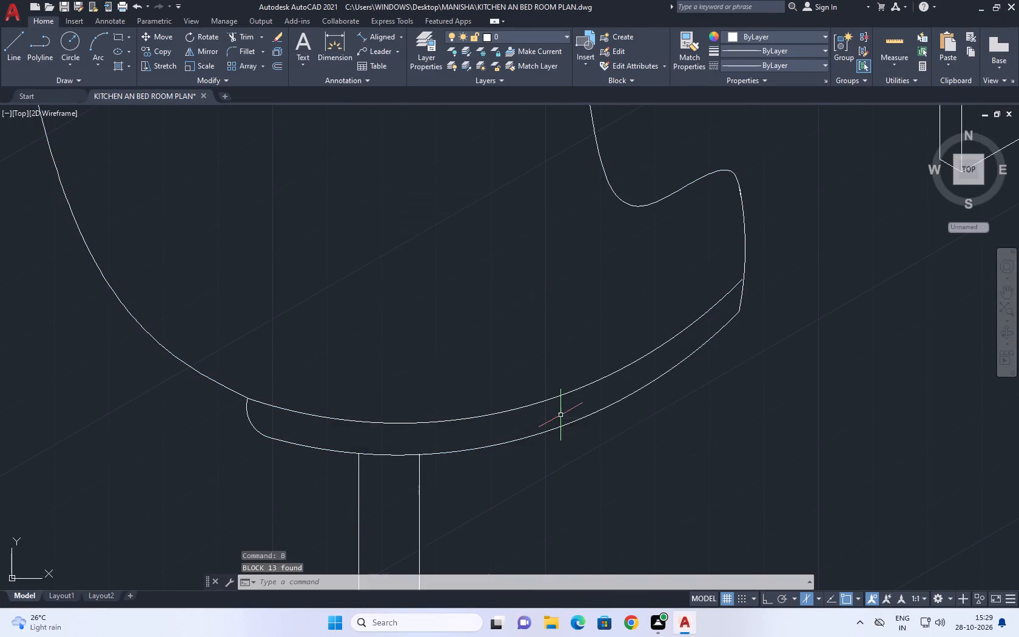
Move the stool block by its base ellipse a short distance to open floor near the slatted counter's end panel.
scroll(607, 416, "down", 3)
left_click(632, 396)
scroll(526, 376, "down", 1)
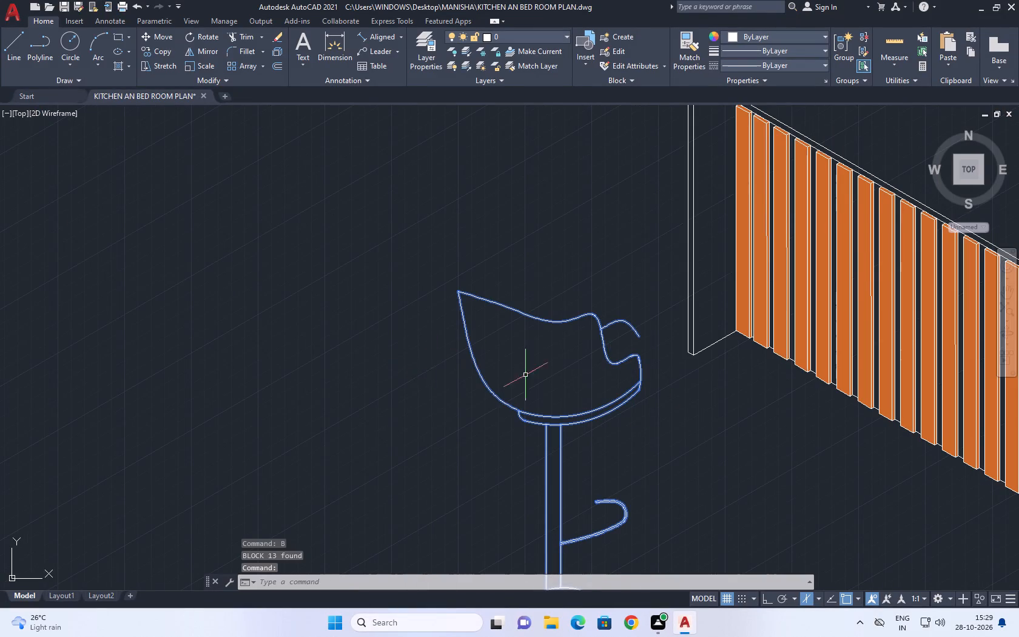
middle_click_drag(565, 417, 548, 383)
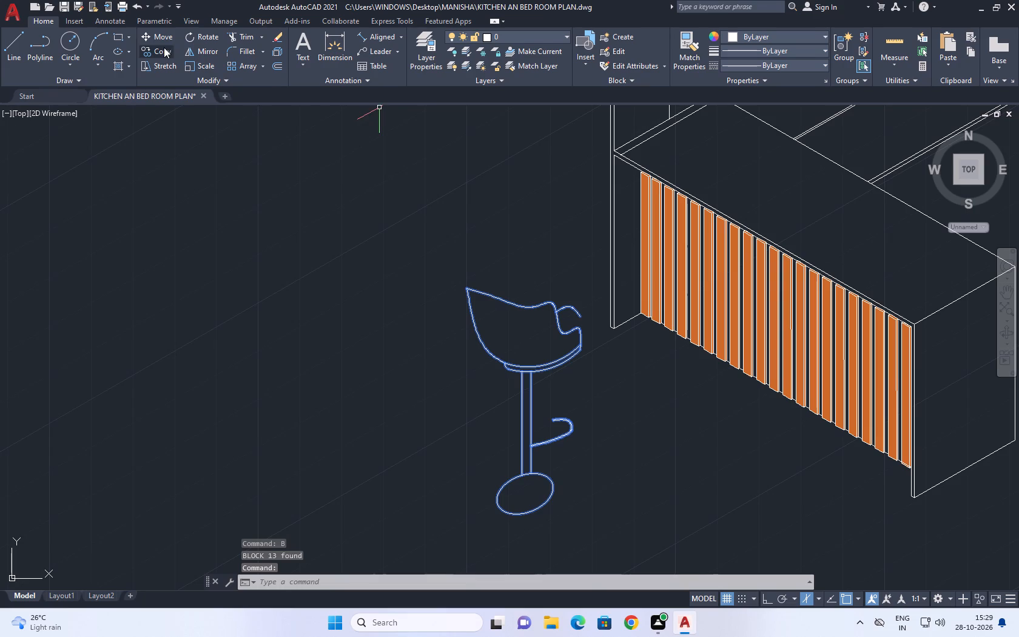
left_click_drag(164, 47, 163, 64)
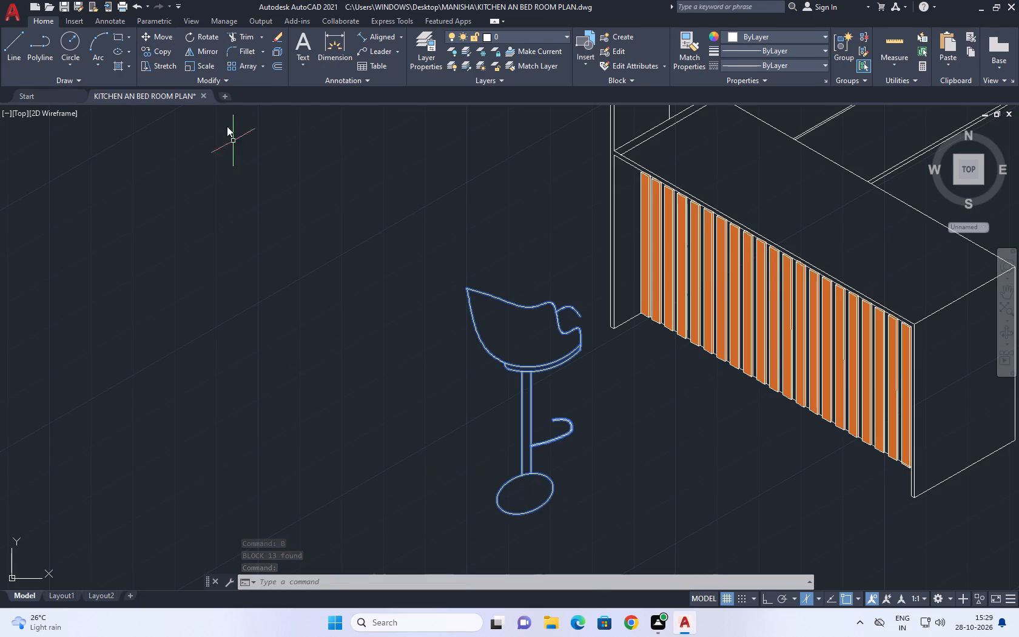
left_click(162, 35)
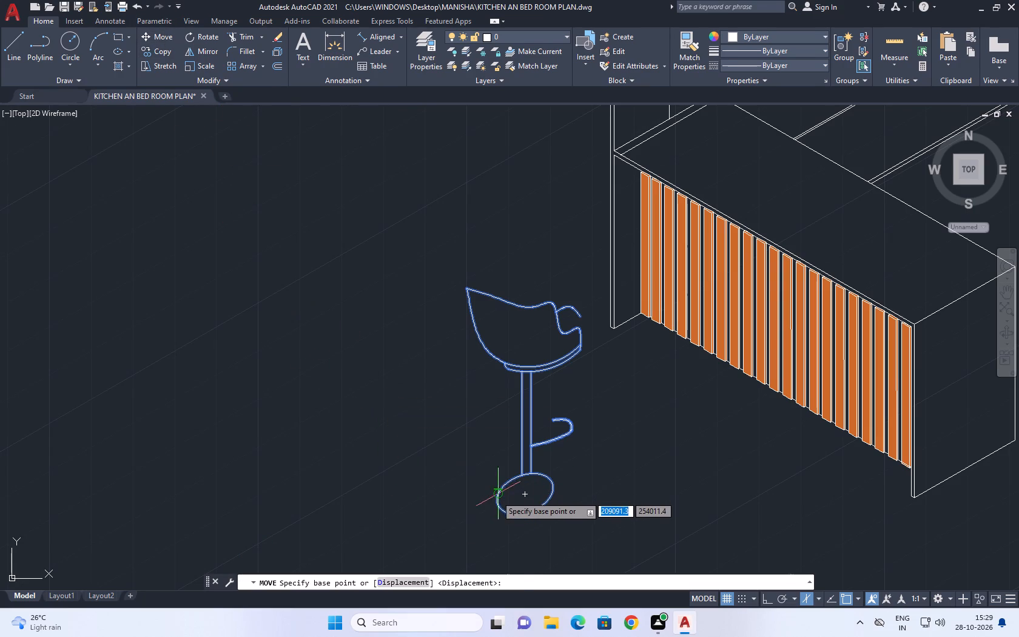
left_click(496, 498)
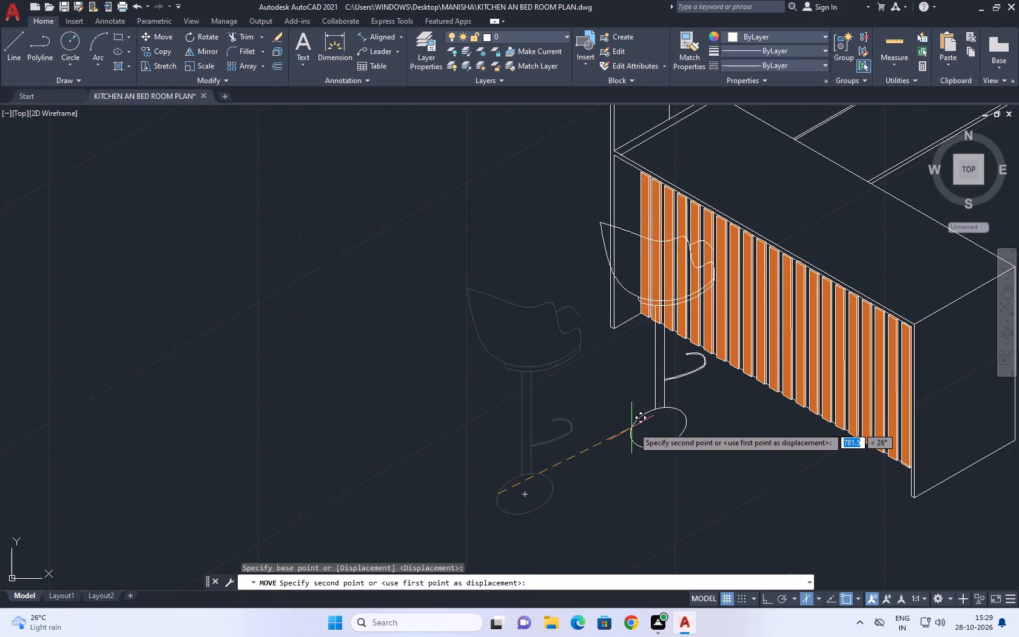
middle_click_drag(640, 425, 661, 443)
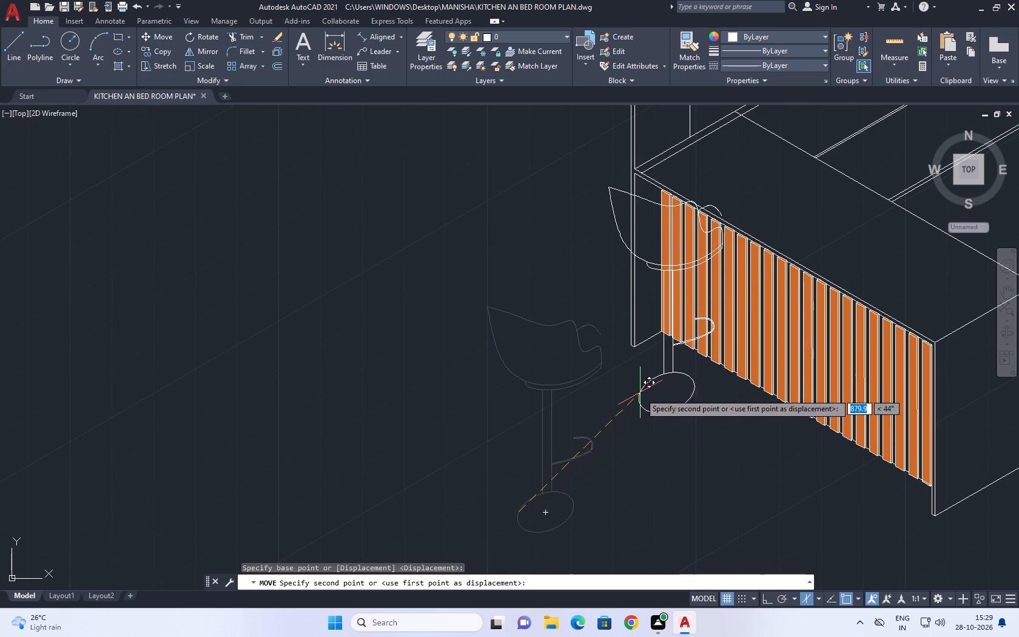
scroll(548, 453, "down", 1)
left_click(522, 464)
Scale the stool block down to about half its size, using a point on its column as the base point.
left_click(557, 476)
left_click(544, 441)
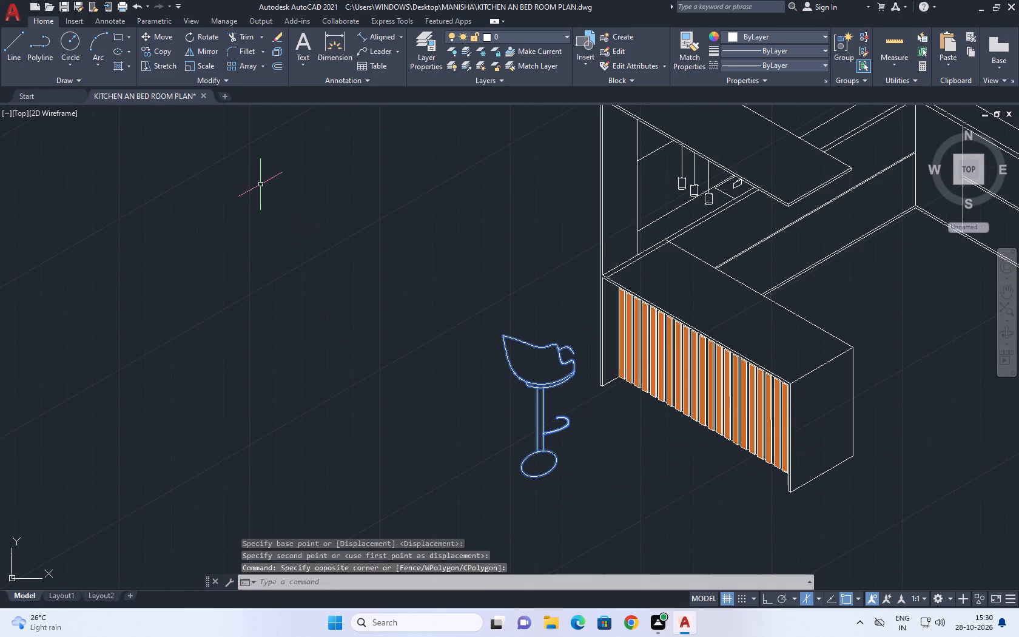
left_click(206, 67)
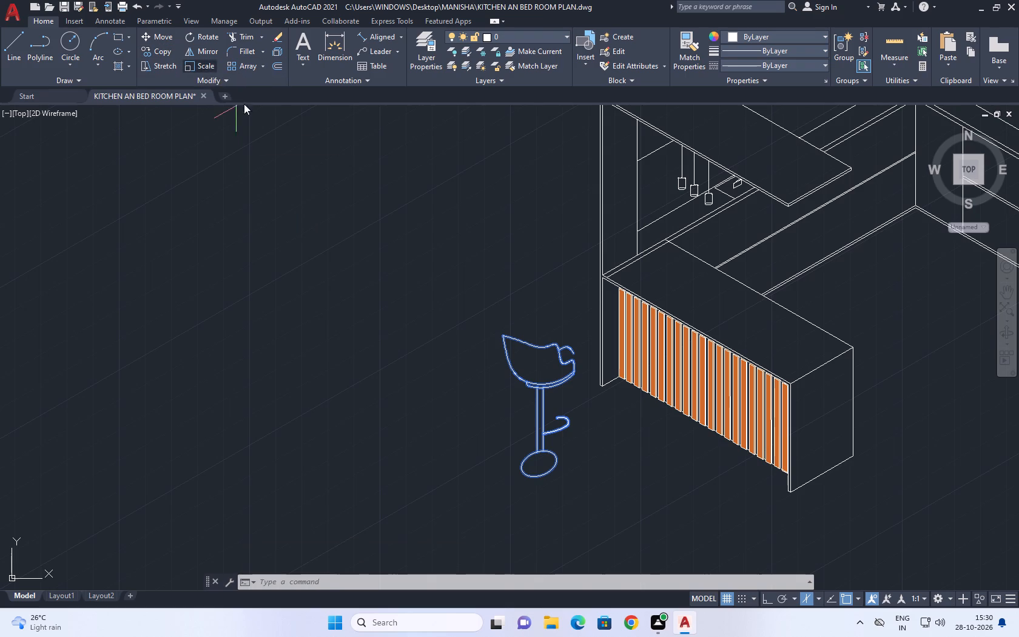
scroll(585, 454, "up", 1)
scroll(522, 431, "up", 2)
left_click(513, 400)
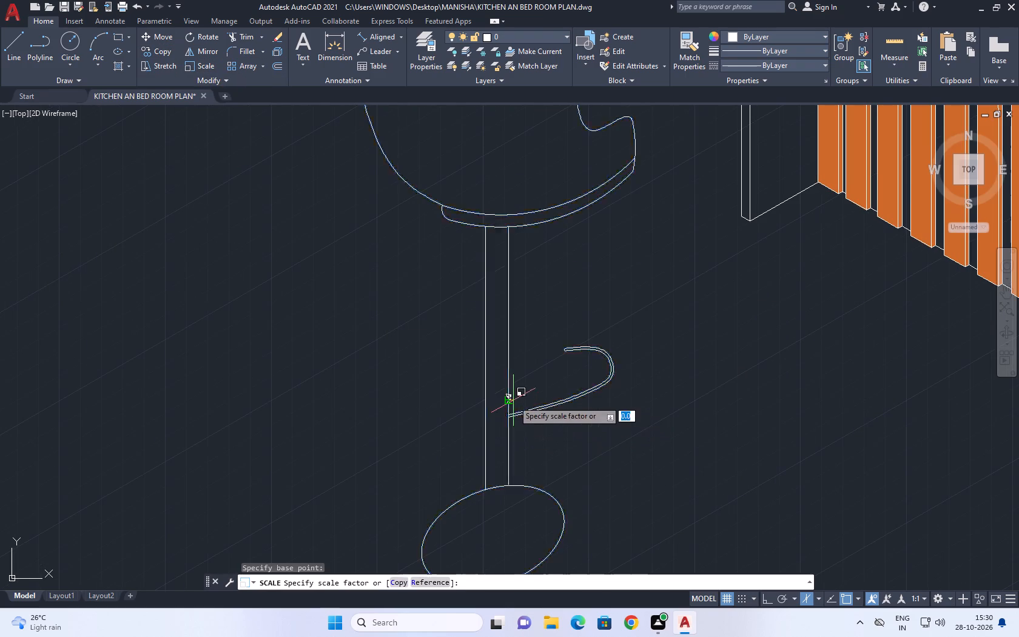
scroll(545, 395, "down", 2)
left_click(586, 401)
Move the reduced stool by its base ellipse to the first slats at the counter's end-panel side.
left_click_drag(568, 435, 550, 420)
left_click_drag(513, 391, 497, 402)
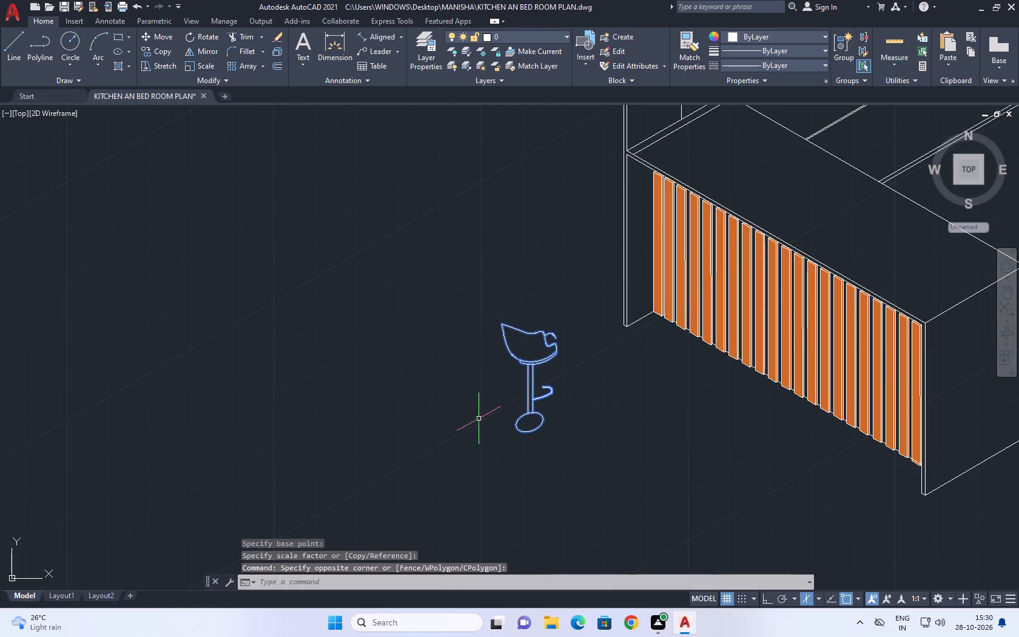
left_click(161, 38)
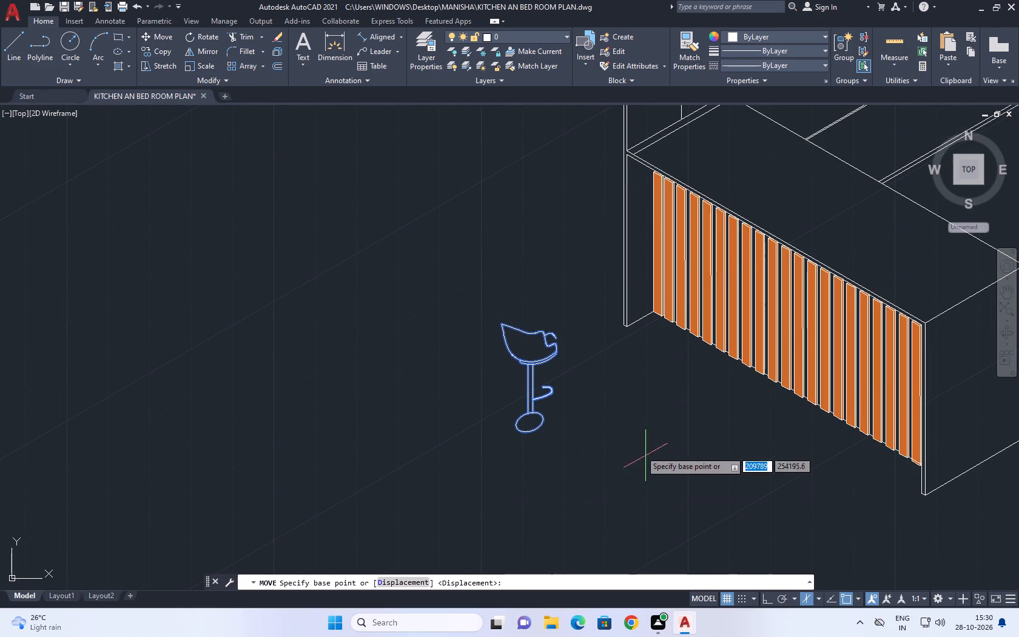
left_click(523, 430)
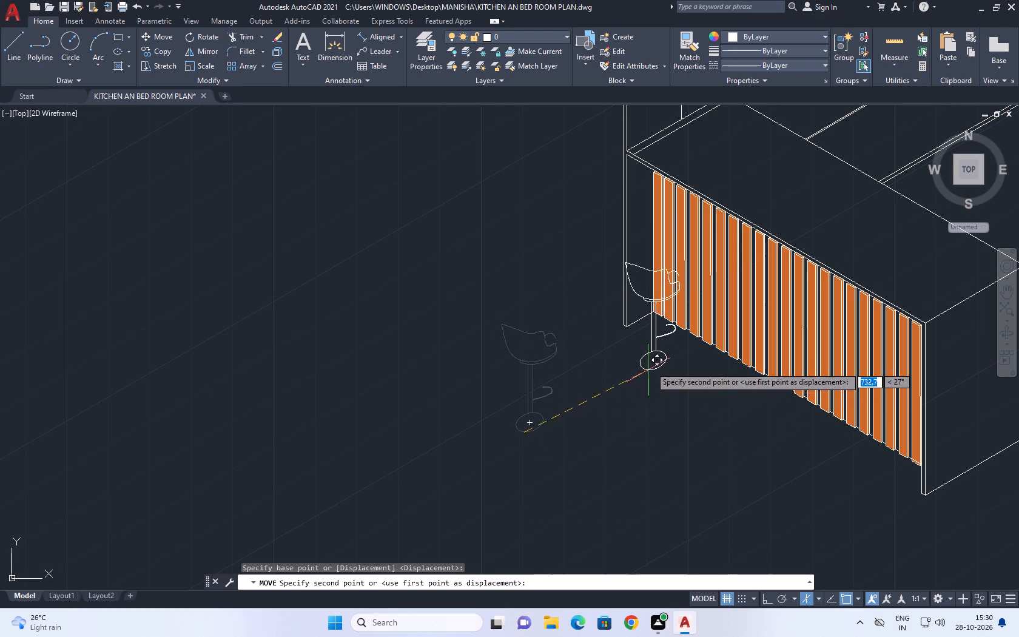
scroll(663, 331, "up", 4)
left_click(687, 337)
Move the stool outward with Ortho on, so its base stands on the floor just in front of the first slats.
left_click(662, 335)
left_click(653, 328)
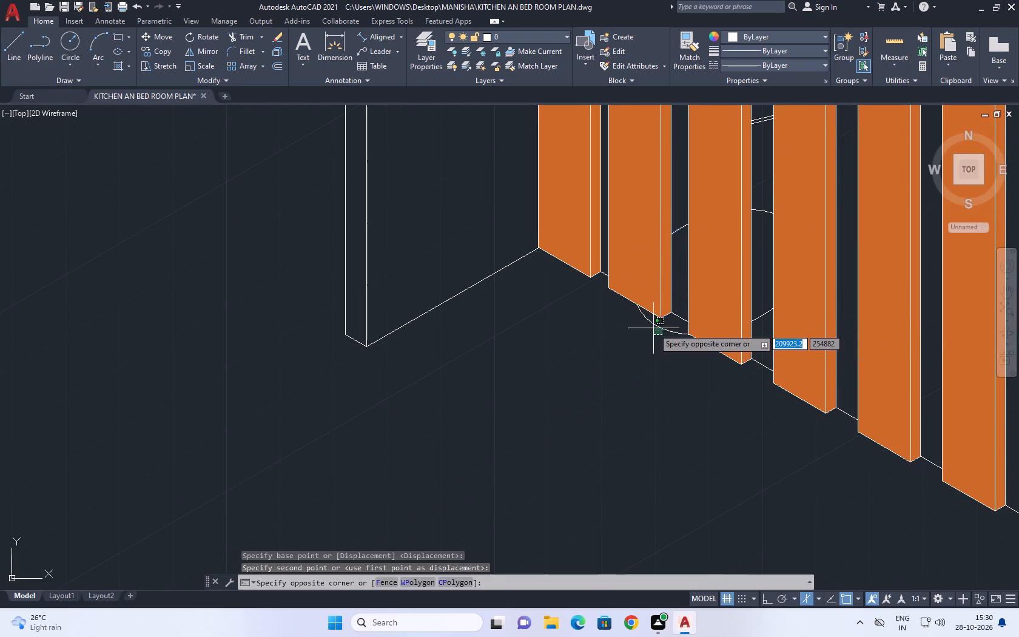
left_click(170, 39)
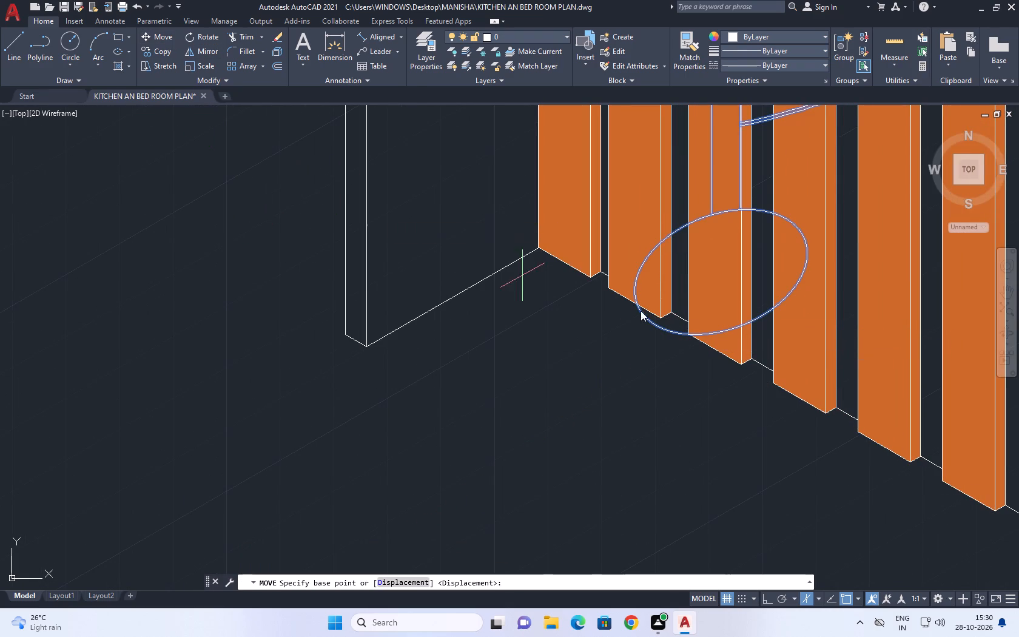
left_click(655, 326)
scroll(655, 326, "down", 4)
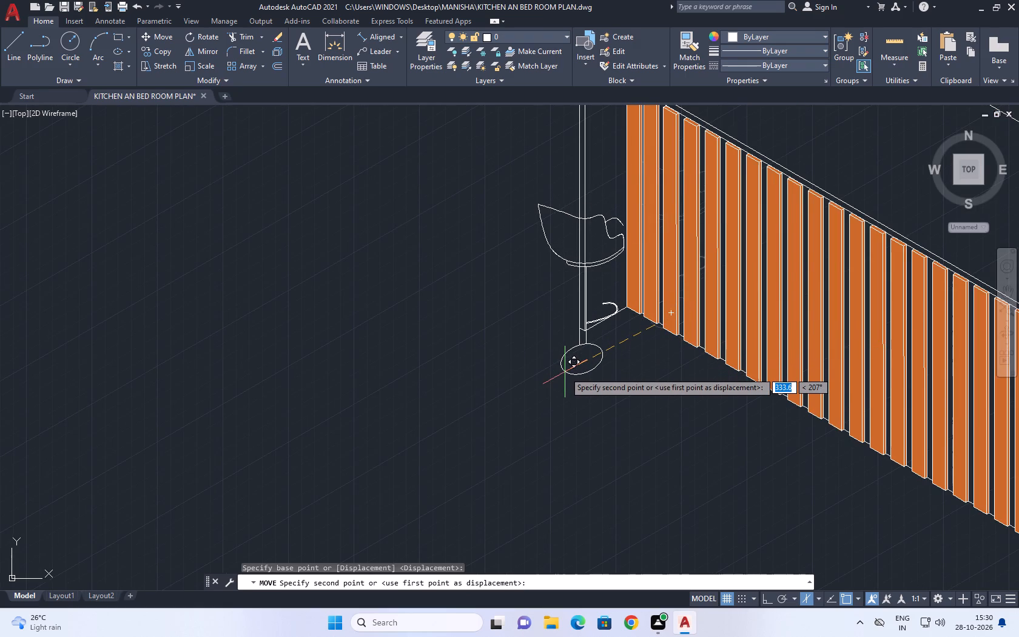
key("F8")
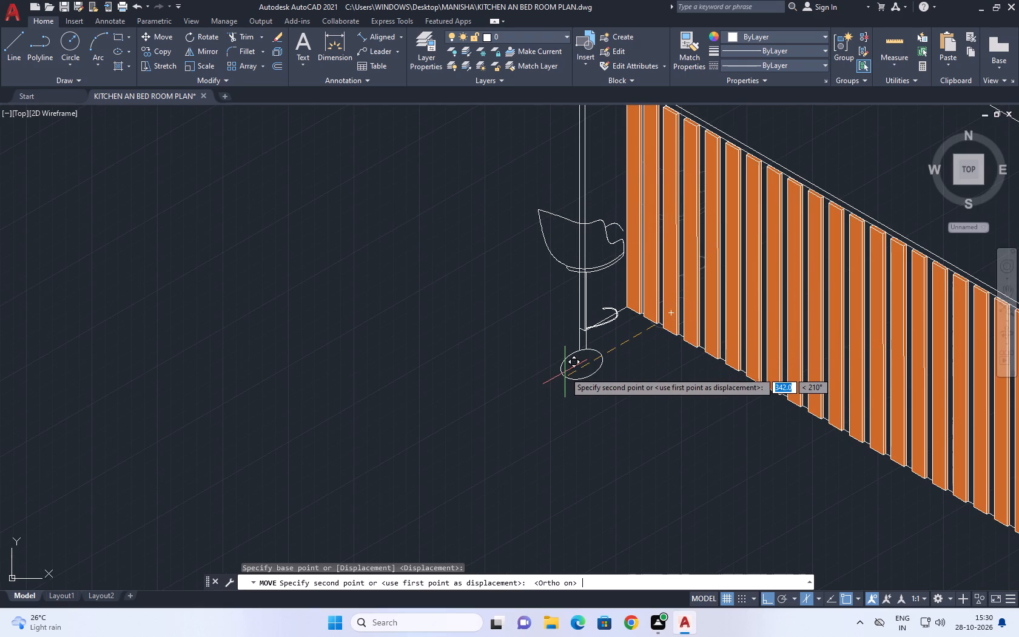
left_click(606, 369)
Move the stool along the counter's front in the left isoplane, a short distance away from the end panel.
left_click(641, 352)
left_click(625, 340)
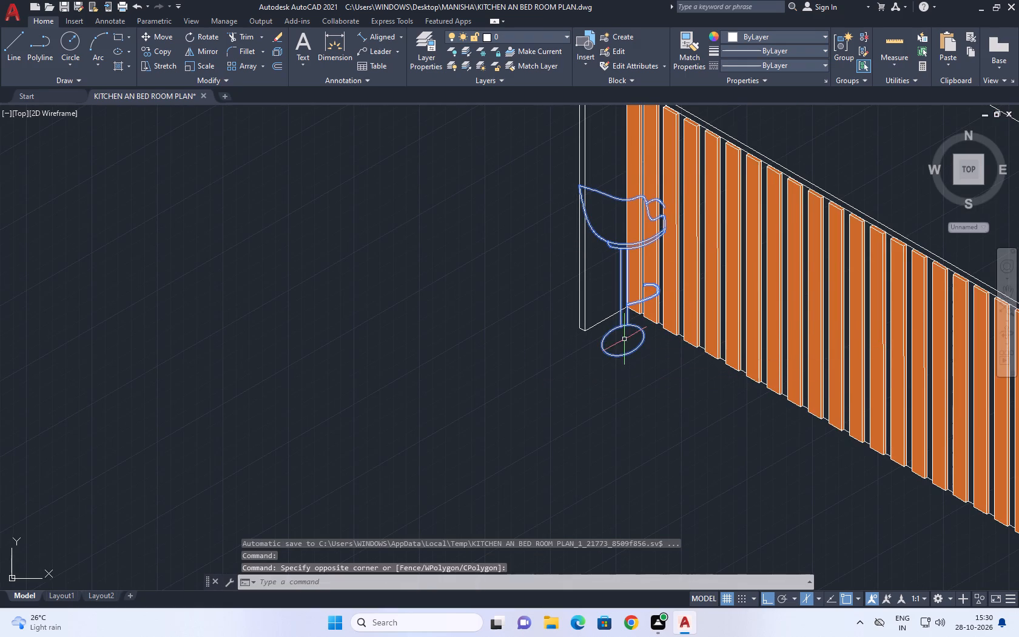
left_click(166, 33)
middle_click_drag(738, 343, 588, 223)
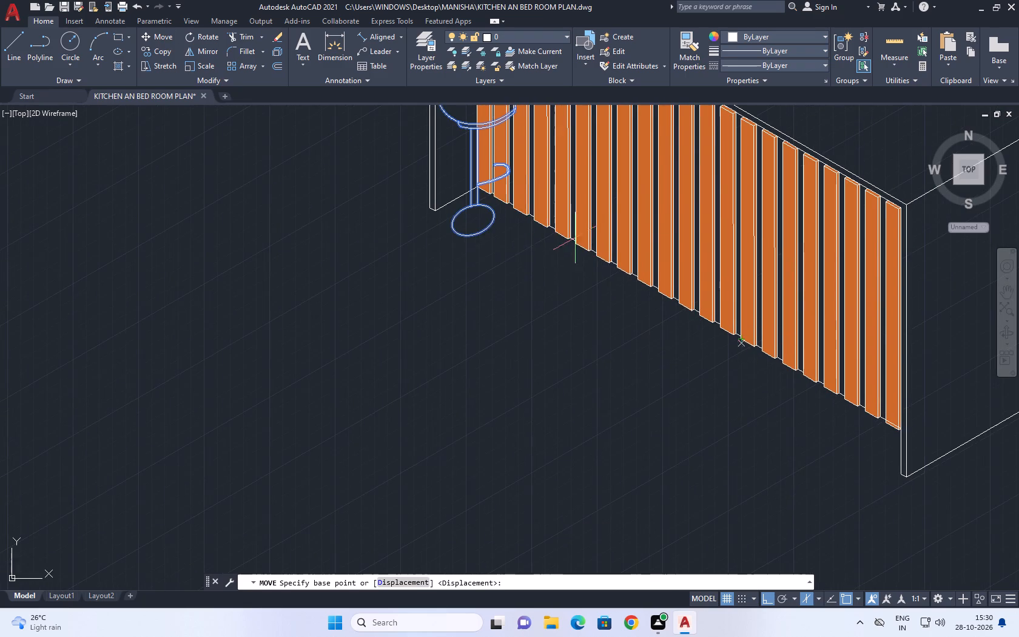
left_click(488, 224)
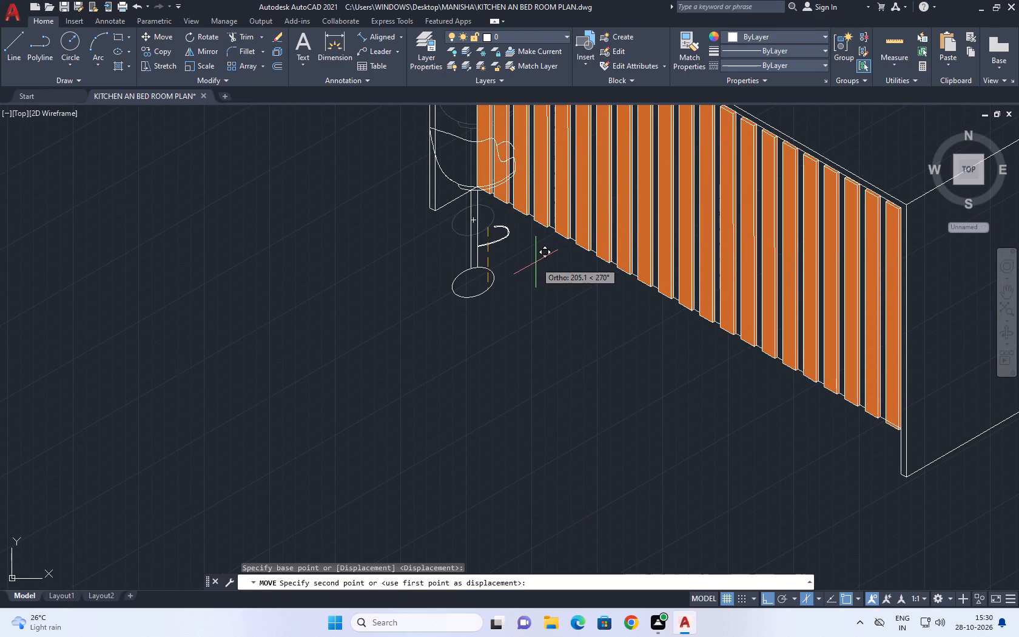
key("F5")
middle_click_drag(494, 254, 590, 300)
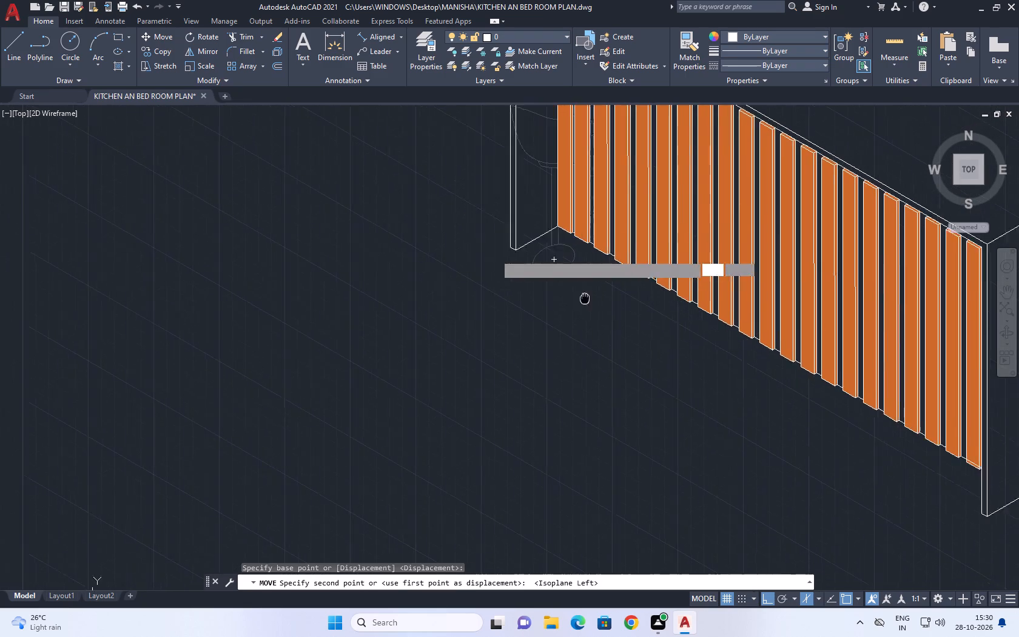
middle_click_drag(590, 300, 593, 302)
scroll(604, 311, "down", 2)
left_click(618, 314)
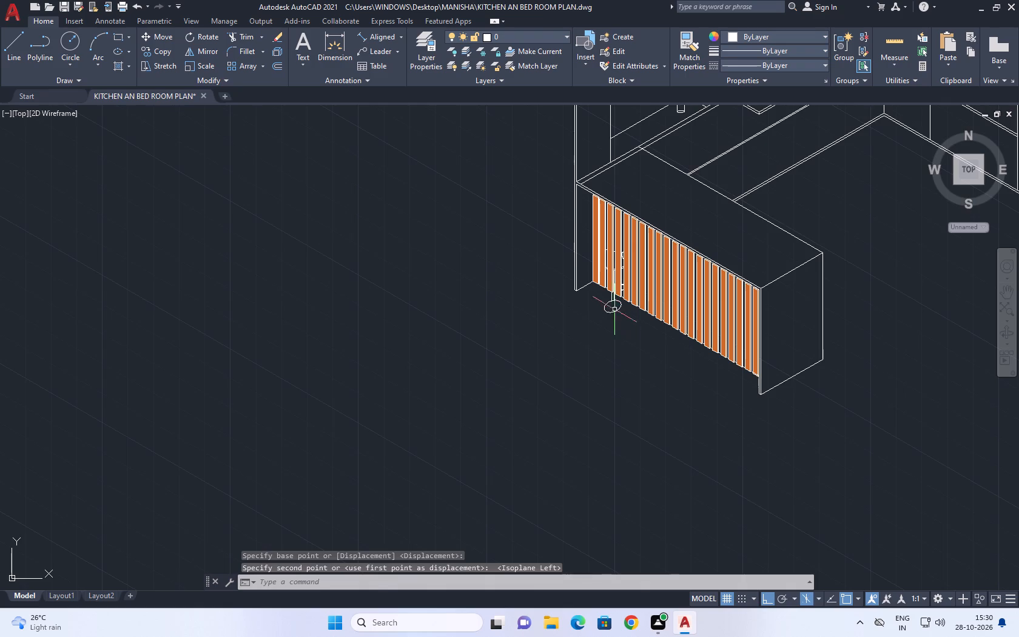
Move the stool outward from the counter in the top isoplane with Ortho on, leaving more floor between its base and the slats.
middle_click_drag(598, 288, 625, 330)
scroll(639, 349, "up", 3)
left_click(657, 365)
left_click(648, 354)
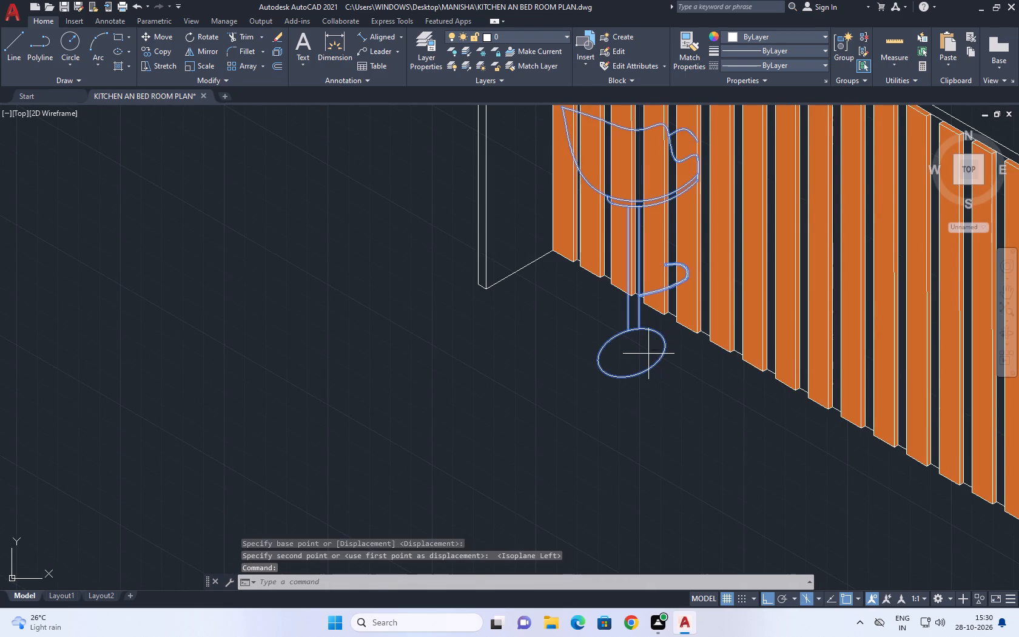
left_click(636, 357)
left_click(163, 35)
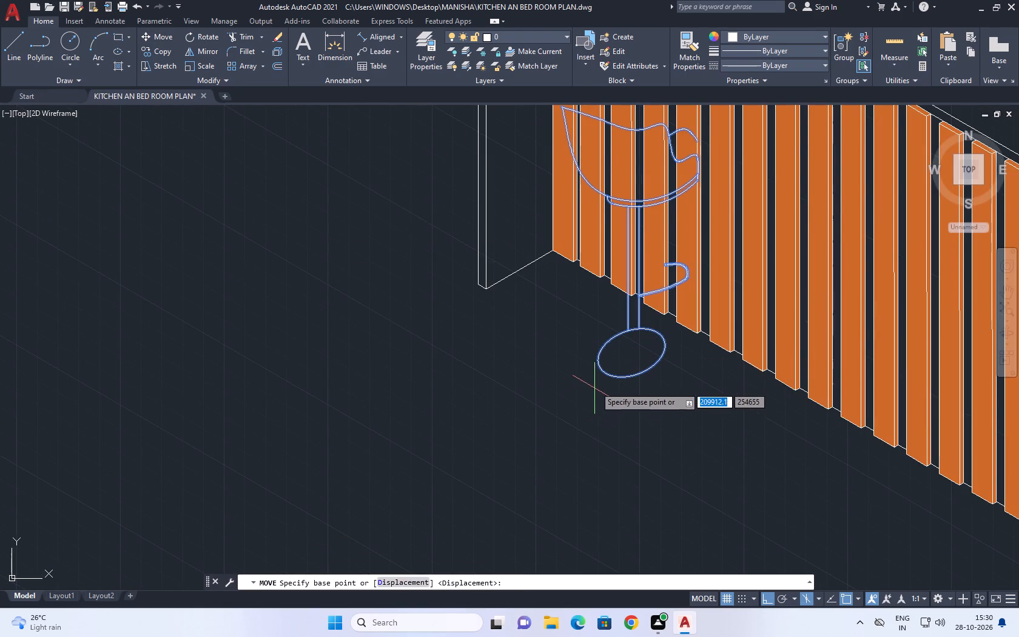
left_click(605, 377)
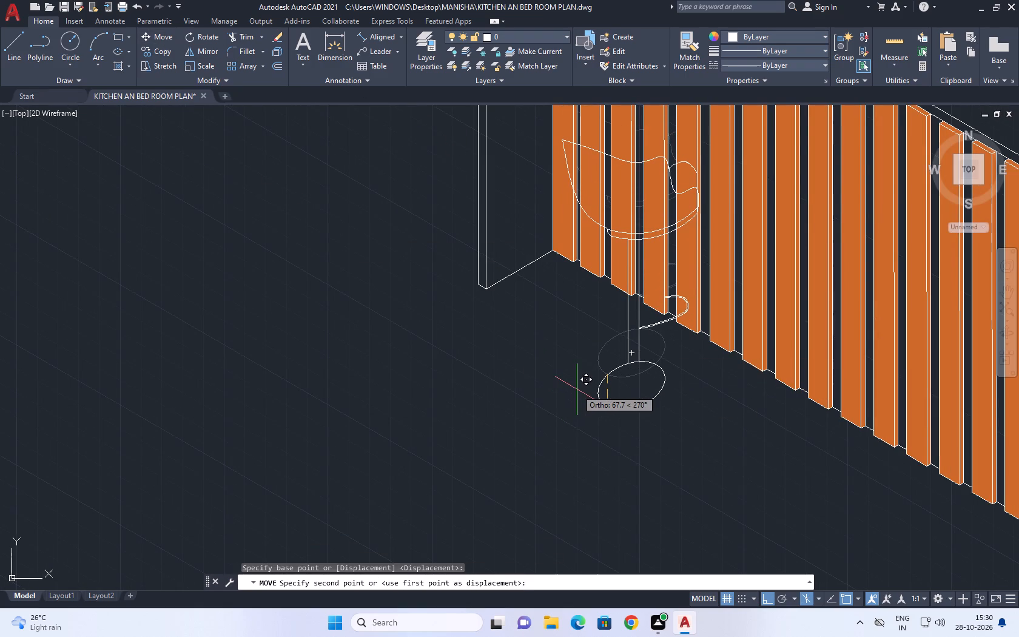
key("F5")
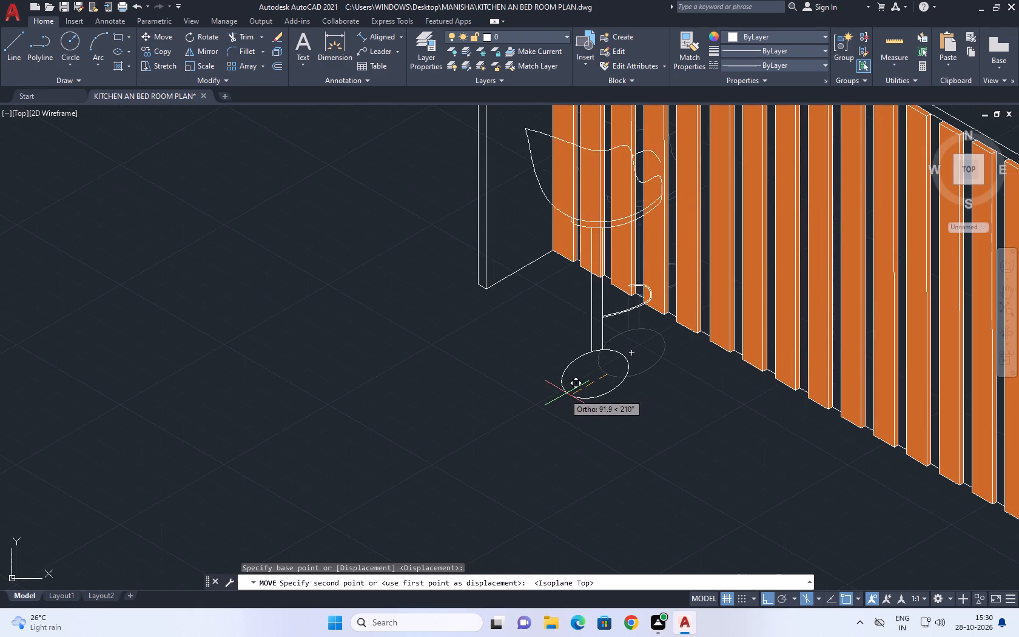
left_click(538, 397)
scroll(597, 416, "down", 2)
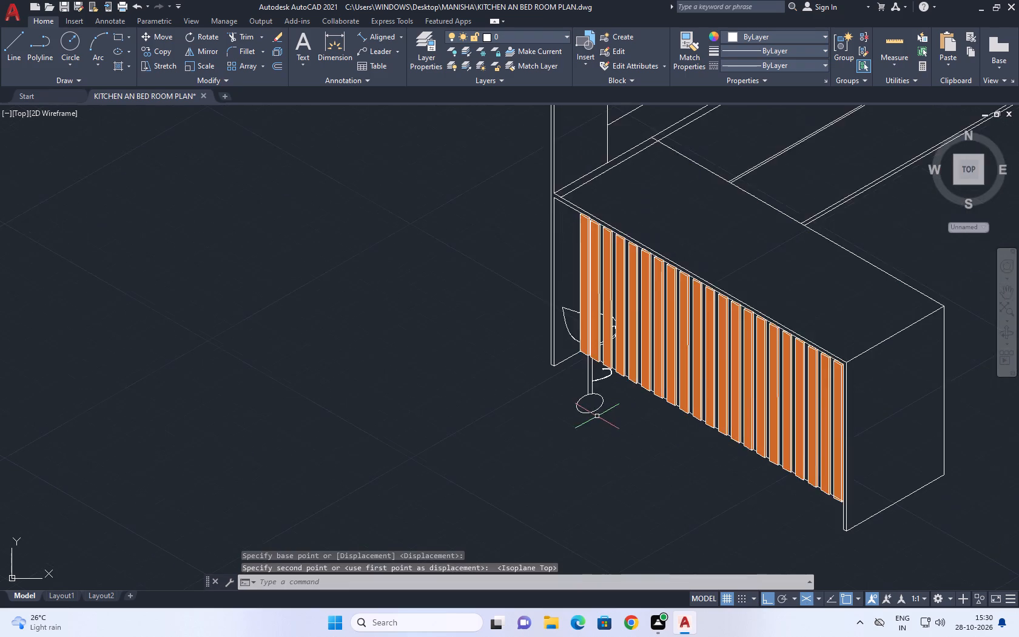
Explode all the orange slats on the counter front together, selecting a few of them and extending the selection to similar objects.
scroll(618, 389, "down", 1)
scroll(611, 359, "up", 3)
left_click(614, 359)
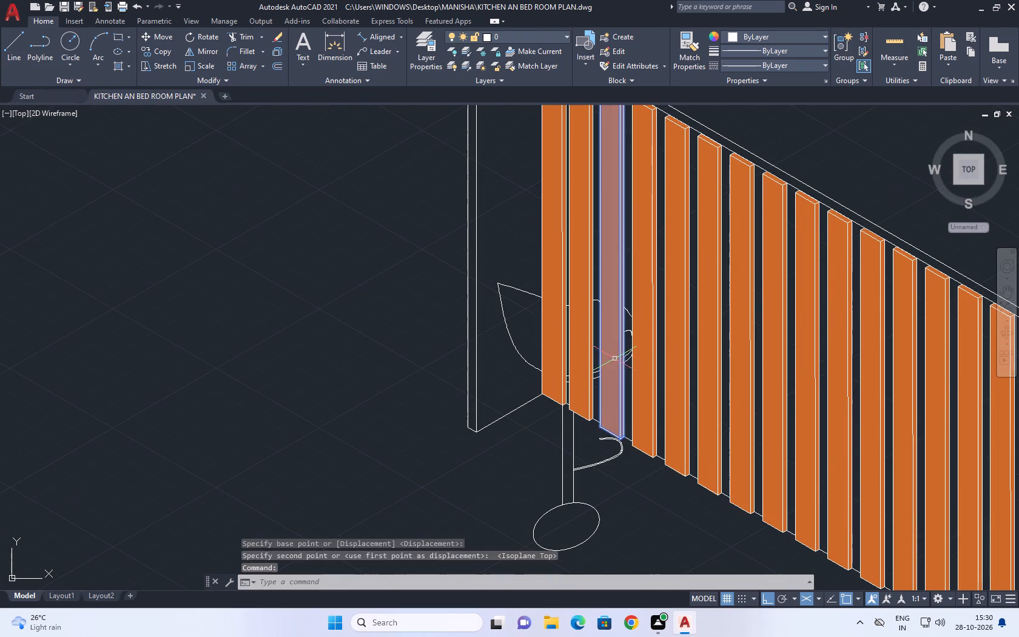
scroll(616, 365, "down", 1)
middle_click_drag(611, 377, 615, 383)
middle_click_drag(693, 333, 644, 234)
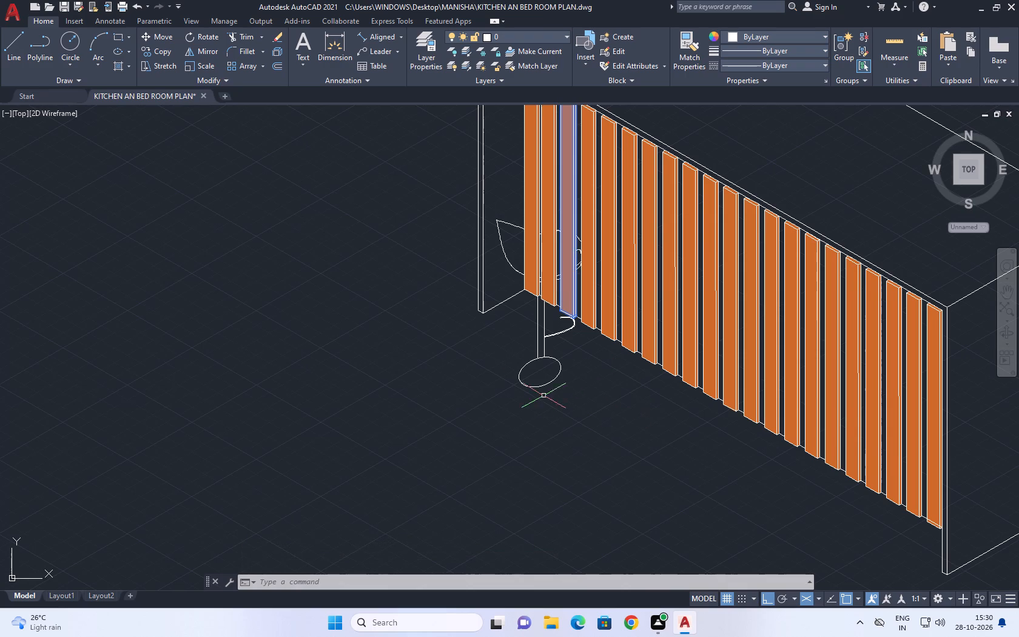
middle_click_drag(540, 349, 514, 383)
middle_click(511, 383)
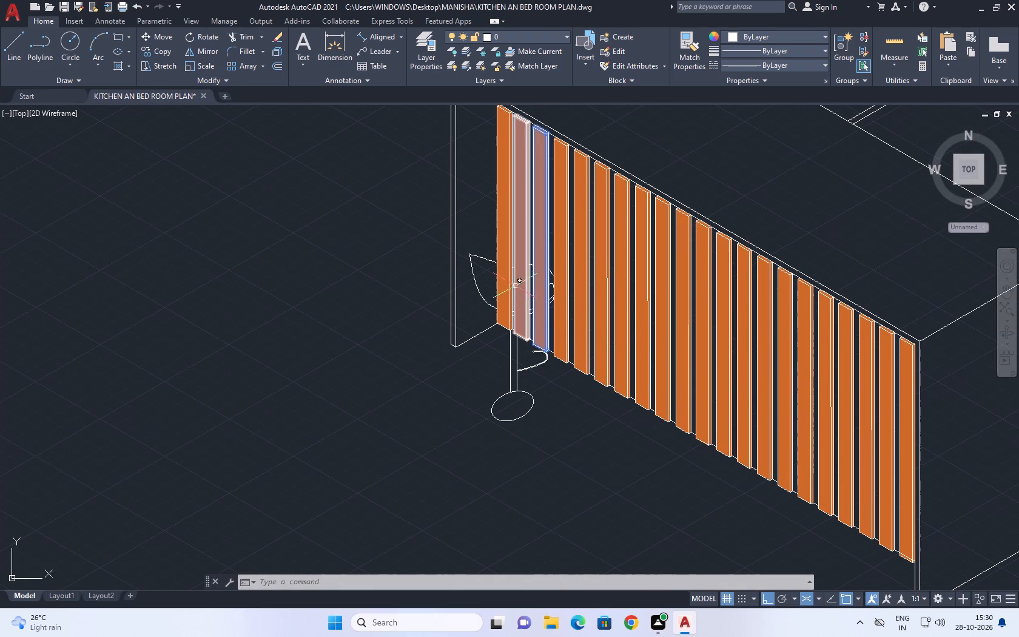
scroll(514, 286, "up", 1)
left_click(523, 286)
left_click(523, 286)
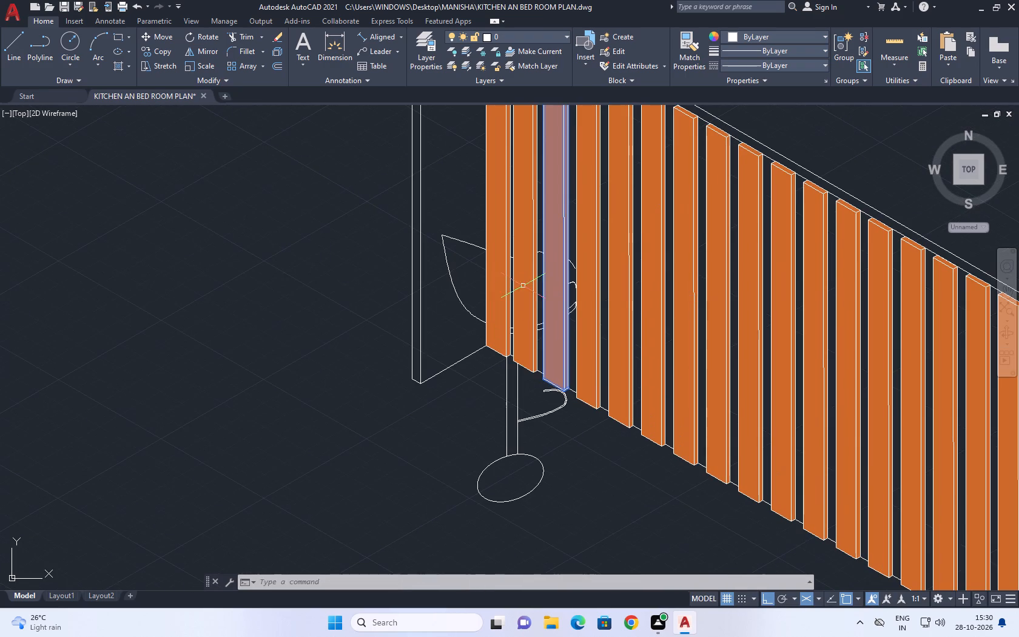
left_click(537, 276)
middle_click_drag(539, 286, 548, 301)
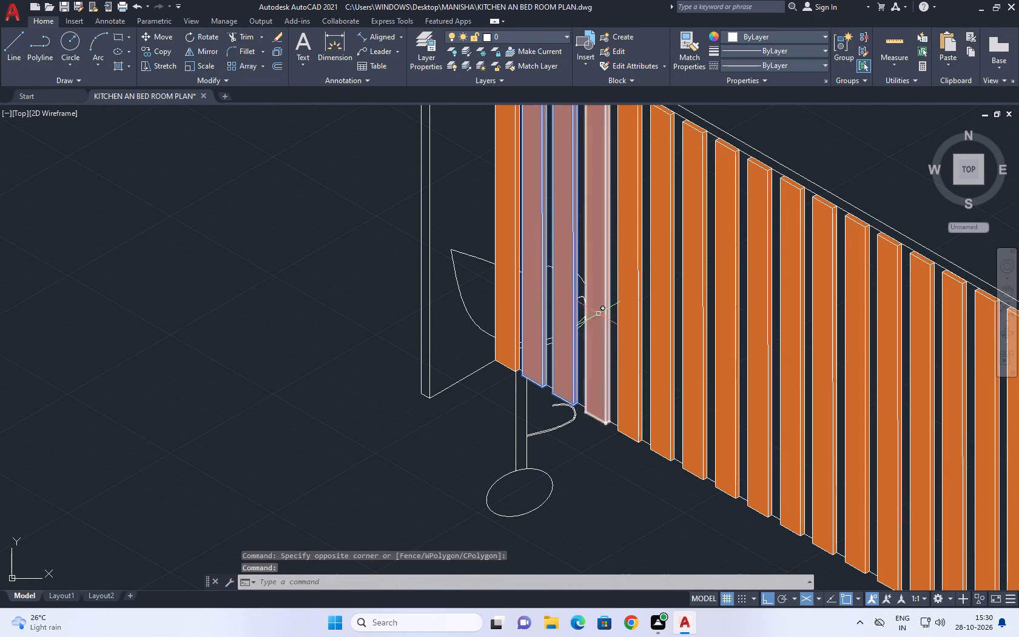
left_click(598, 314)
right_click(630, 300)
left_click(690, 475)
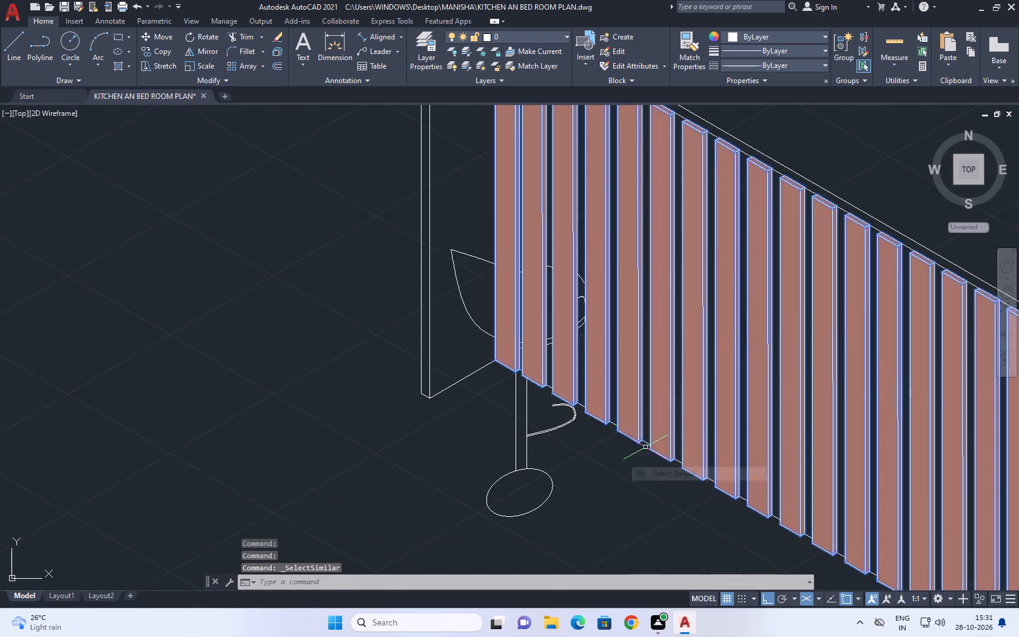
scroll(635, 441, "down", 3)
middle_click_drag(678, 422, 462, 325)
middle_click_drag(459, 342, 597, 448)
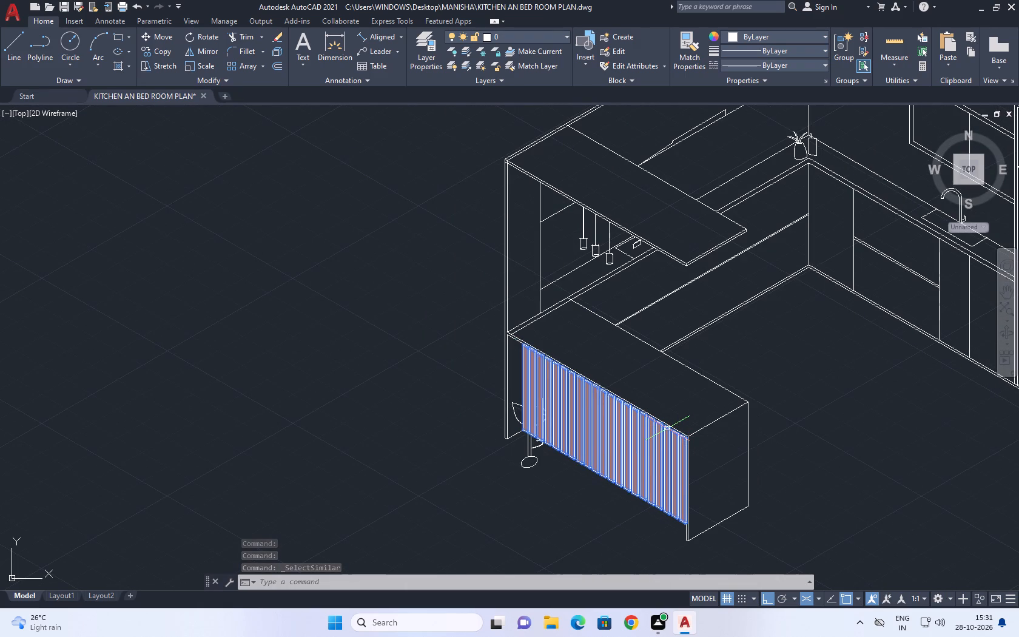
scroll(624, 450, "up", 4)
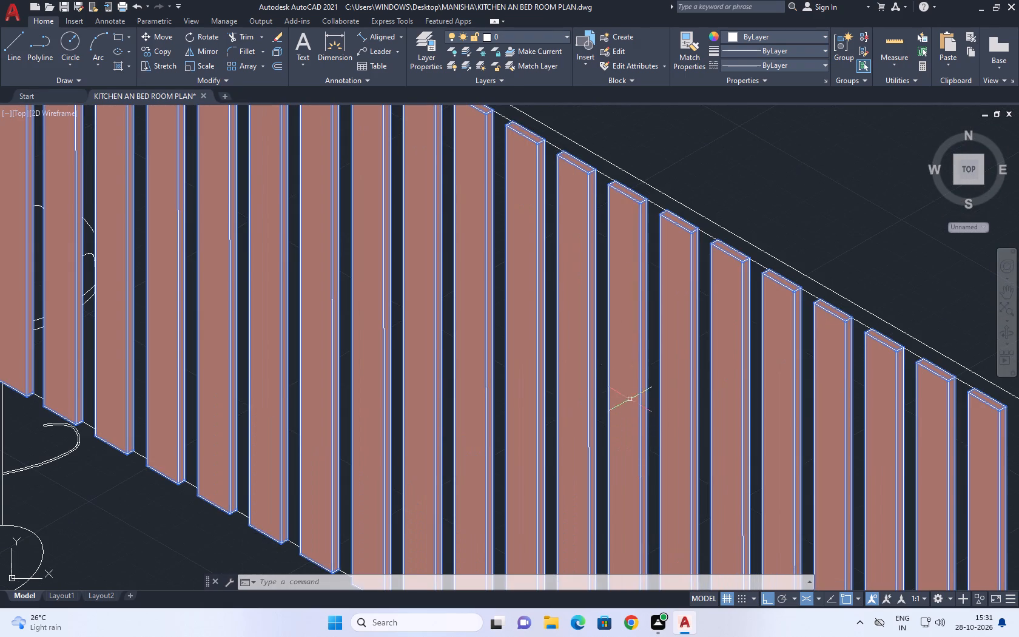
right_click(620, 369)
middle_click_drag(608, 365, 622, 409)
scroll(624, 409, "down", 5)
left_click(545, 384)
left_click(540, 415)
scroll(536, 374, "down", 4)
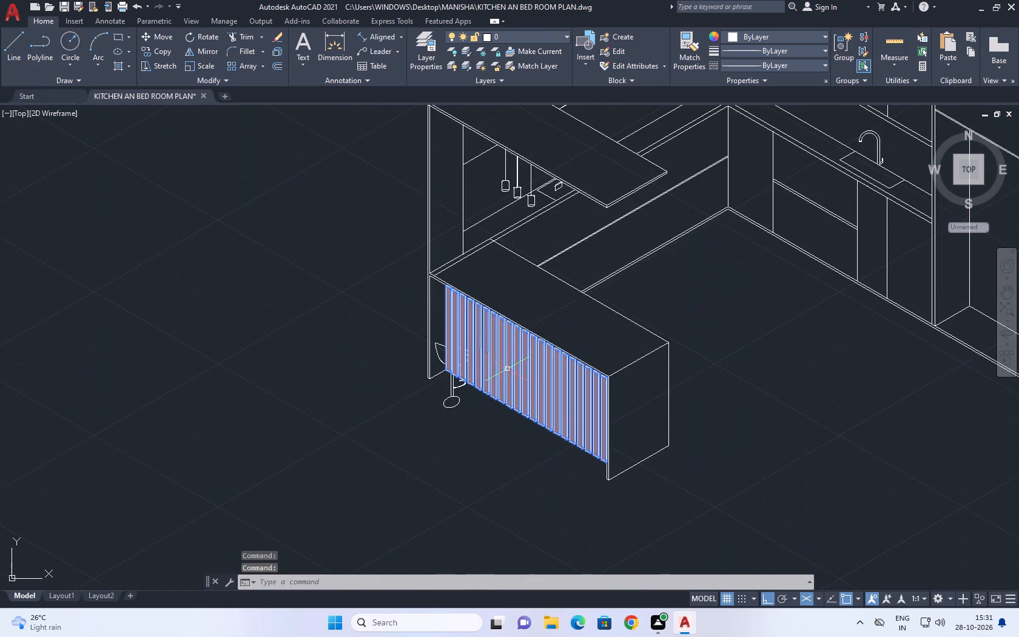
scroll(489, 363, "up", 2)
middle_click_drag(418, 366, 436, 376)
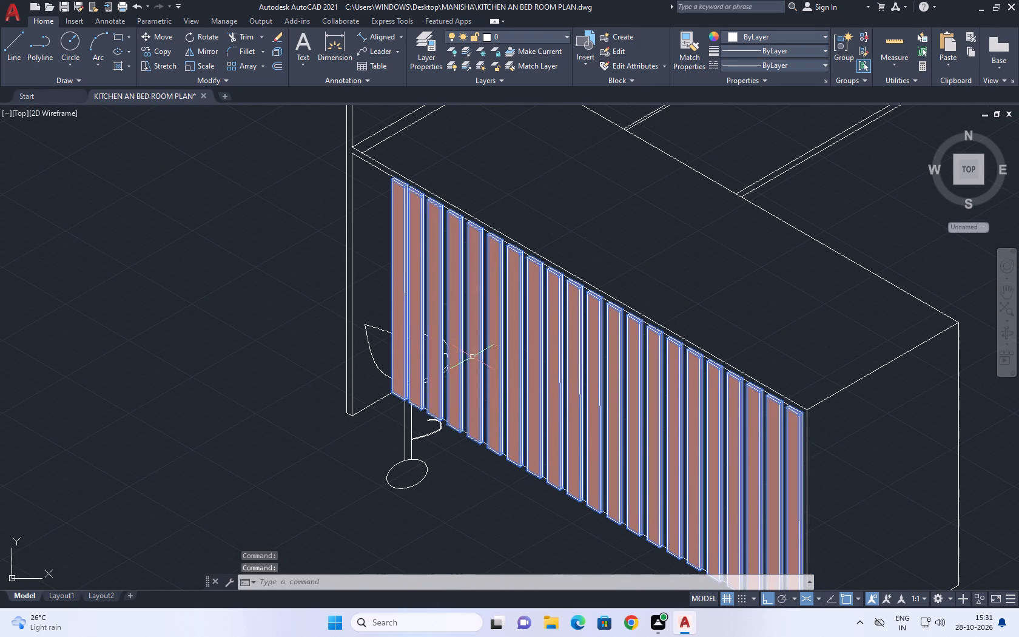
type("X")
key("space")
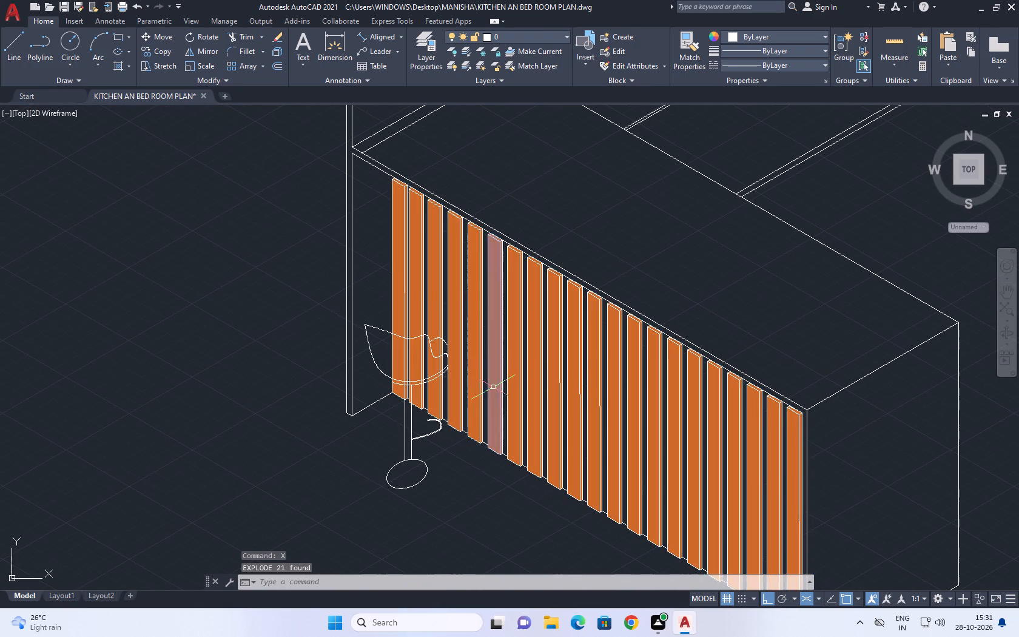
Copy the stool twice along the counter front with Ortho on, about 300 and 690 units from the original.
scroll(431, 345, "up", 3)
middle_click_drag(434, 378, 483, 374)
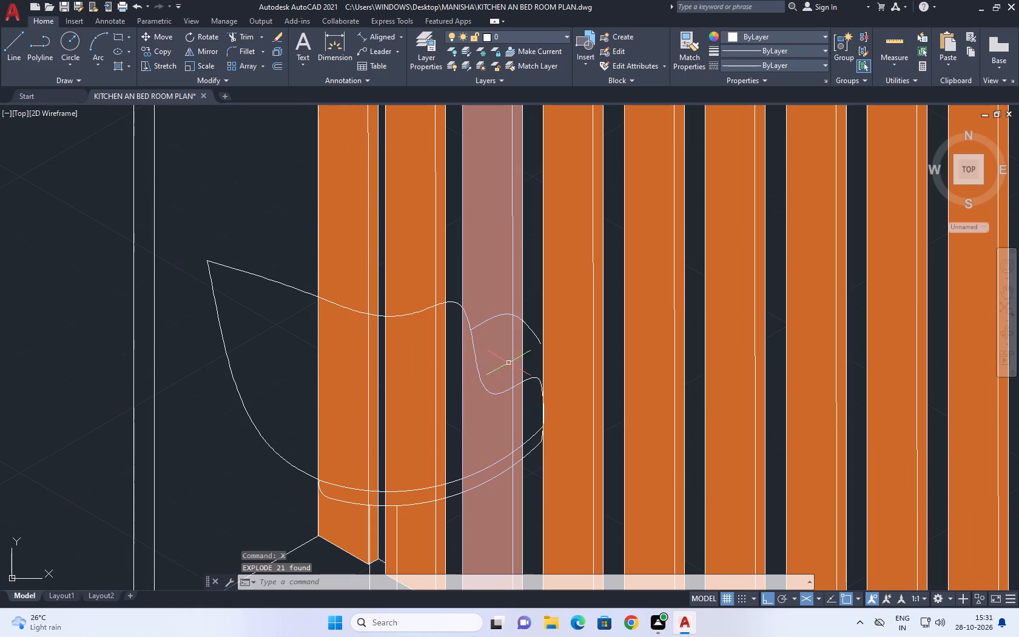
scroll(528, 367, "down", 3)
middle_click_drag(513, 427, 512, 352)
left_click(518, 441)
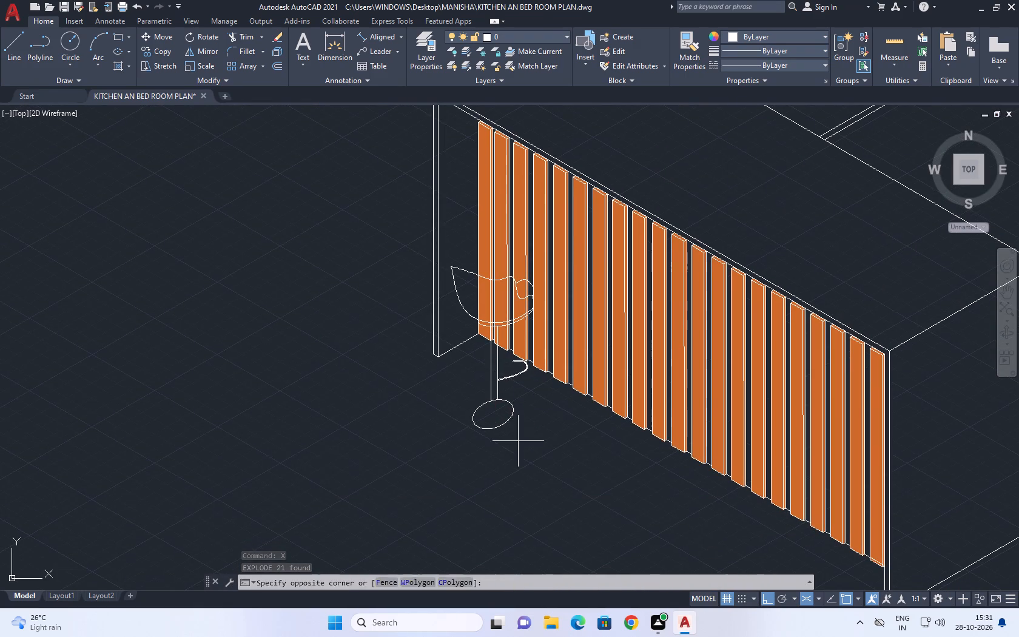
left_click(495, 409)
left_click(158, 55)
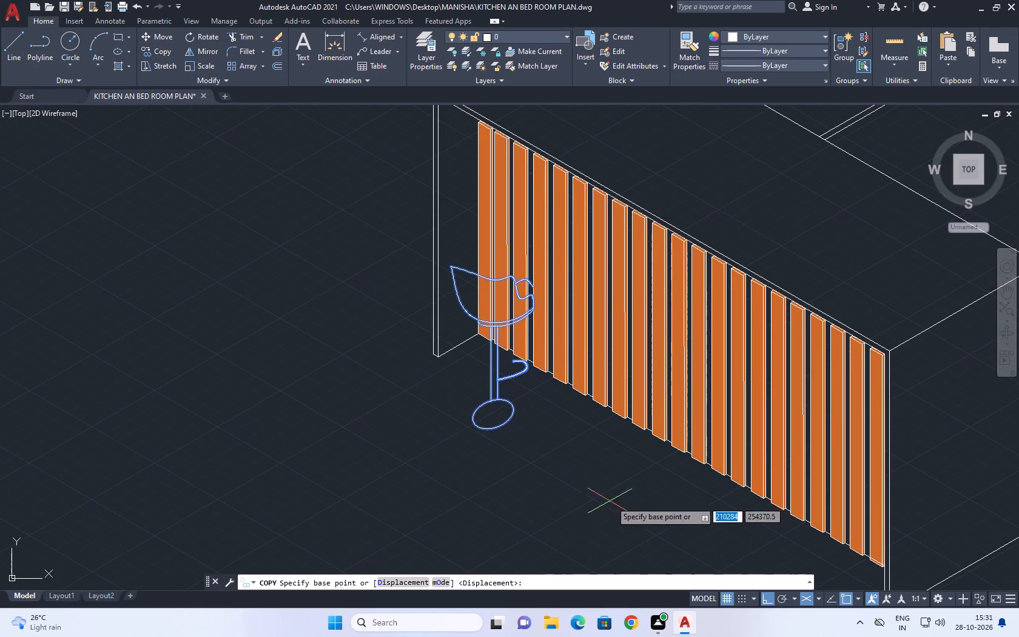
left_click(502, 426)
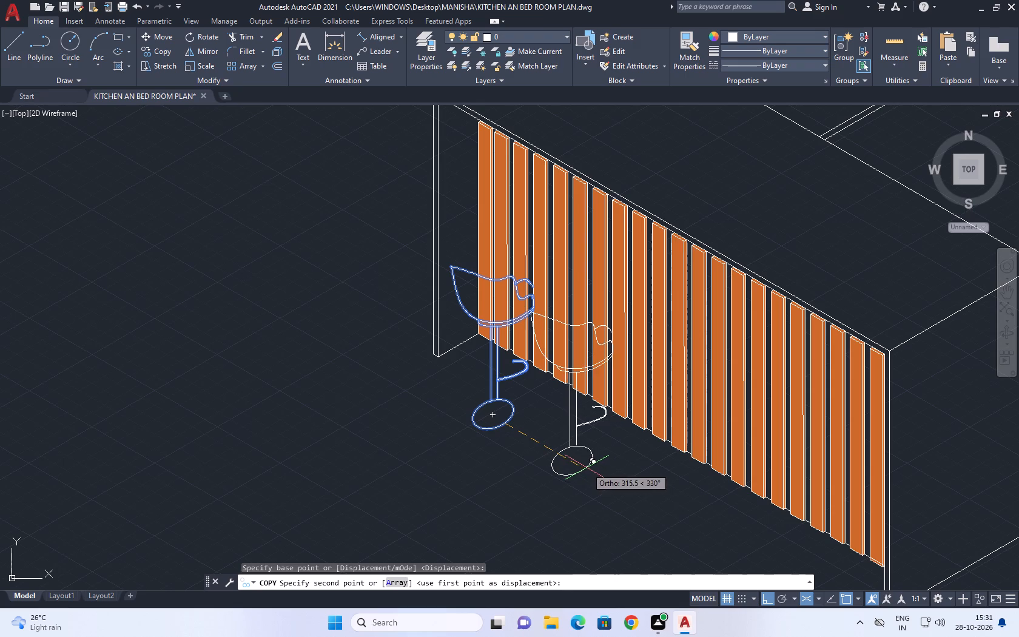
left_click(583, 467)
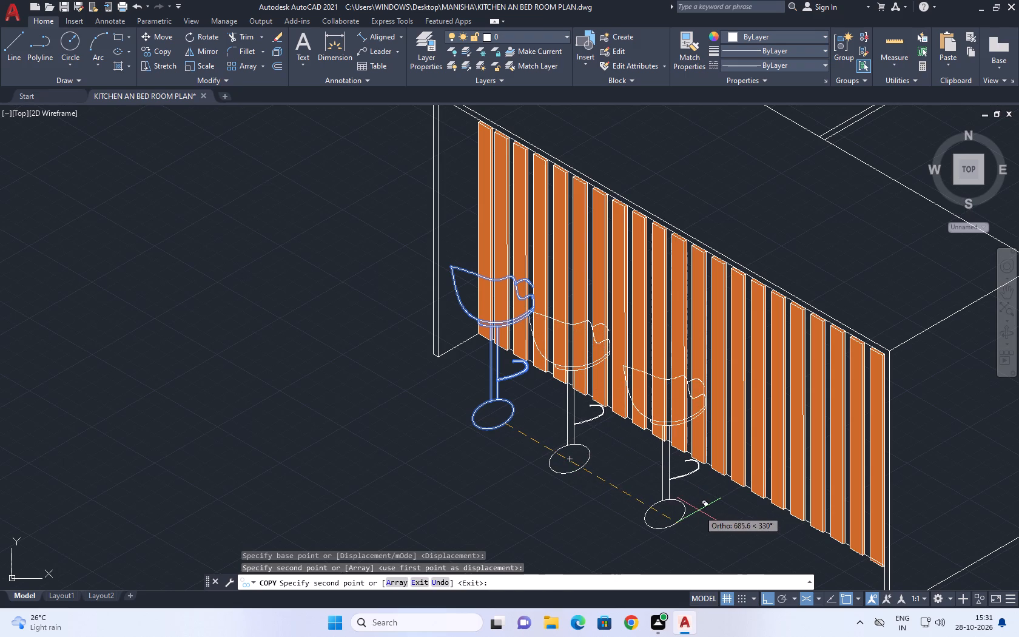
left_click(699, 510)
right_click(693, 505)
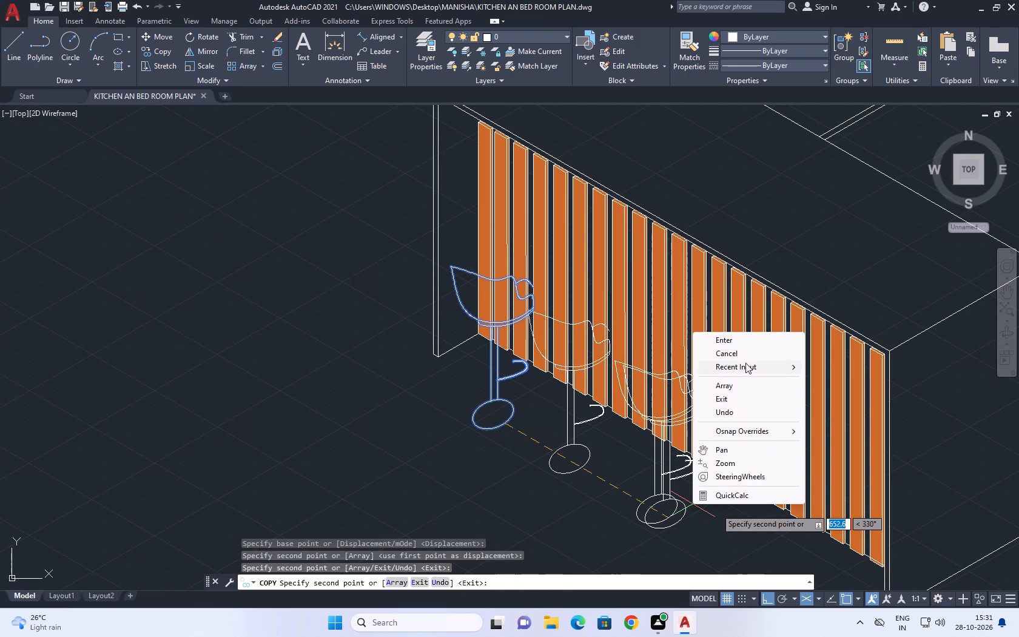
left_click(748, 357)
Move the middle stool about 26 units along the counter toward the third stool to even out the spacing.
scroll(601, 436, "up", 2)
left_click_drag(613, 514, 597, 499)
left_click_drag(565, 473, 559, 471)
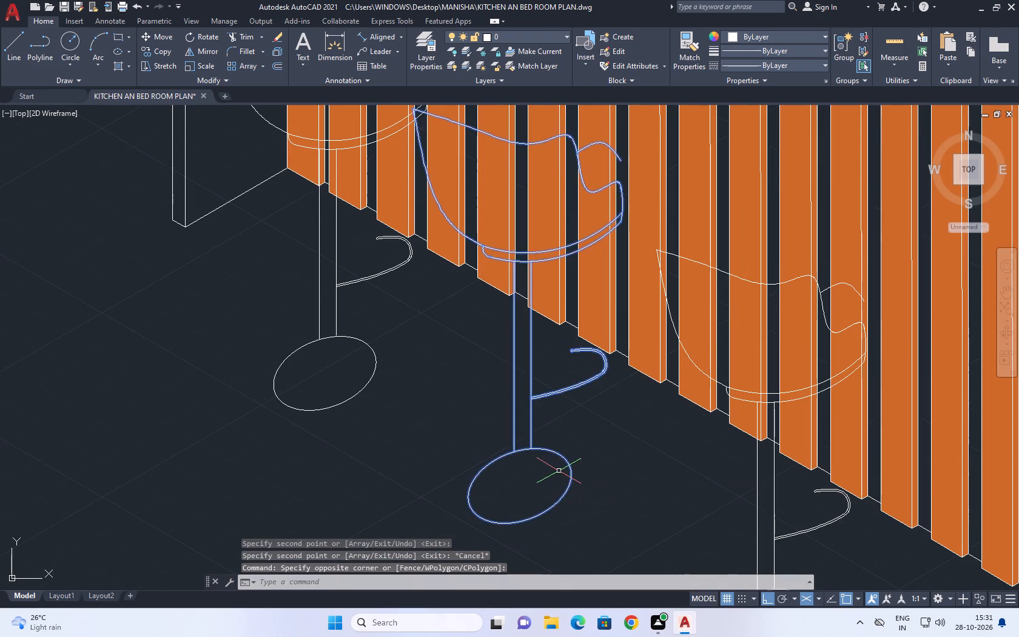
scroll(558, 469, "down", 3)
middle_click_drag(577, 493, 588, 477)
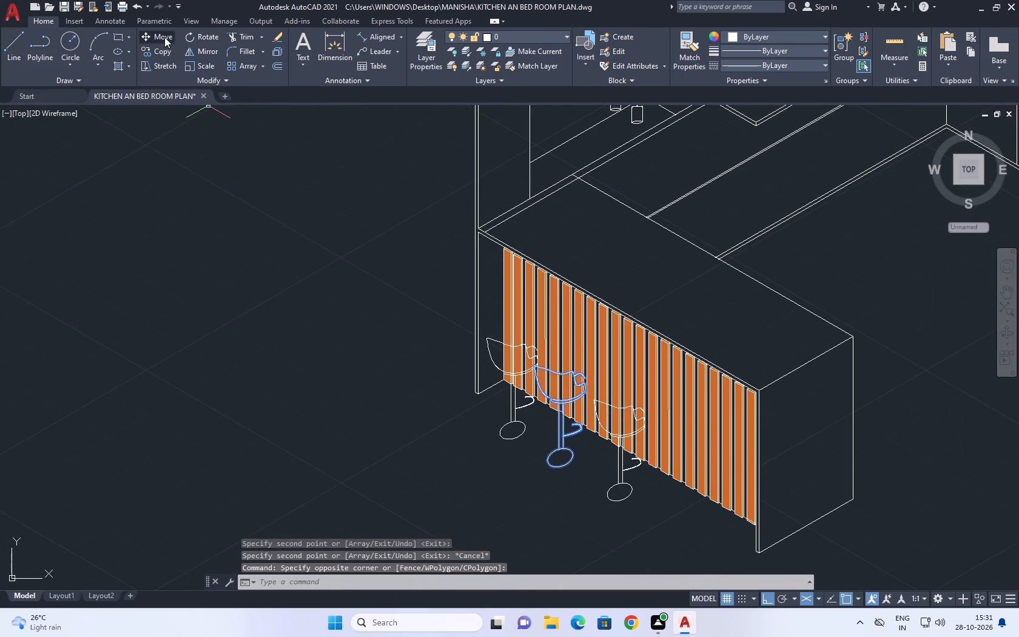
left_click(164, 37)
scroll(567, 475, "up", 3)
left_click(594, 462)
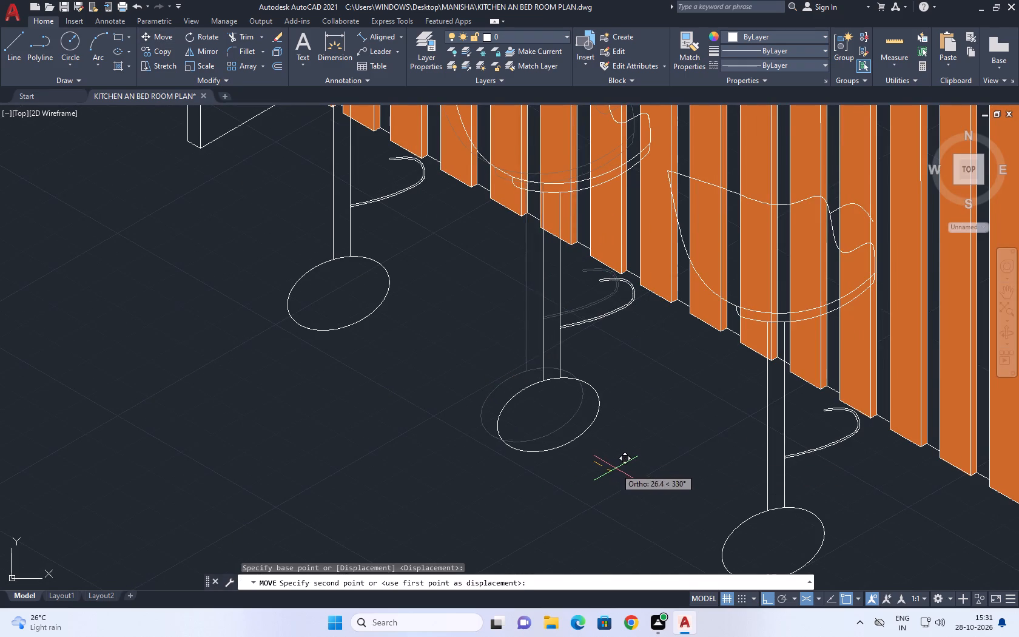
left_click(616, 468)
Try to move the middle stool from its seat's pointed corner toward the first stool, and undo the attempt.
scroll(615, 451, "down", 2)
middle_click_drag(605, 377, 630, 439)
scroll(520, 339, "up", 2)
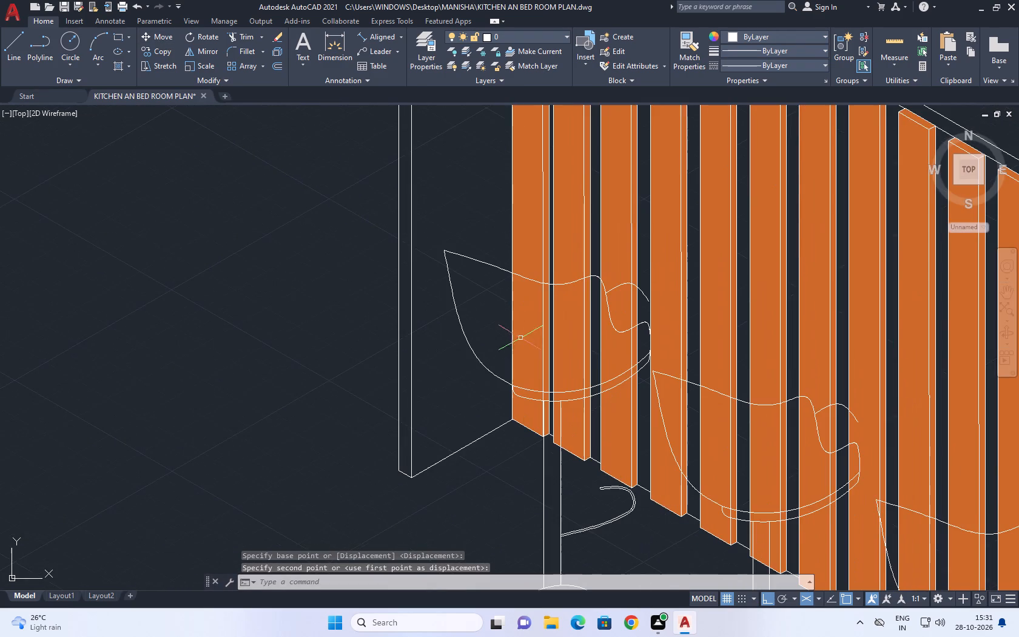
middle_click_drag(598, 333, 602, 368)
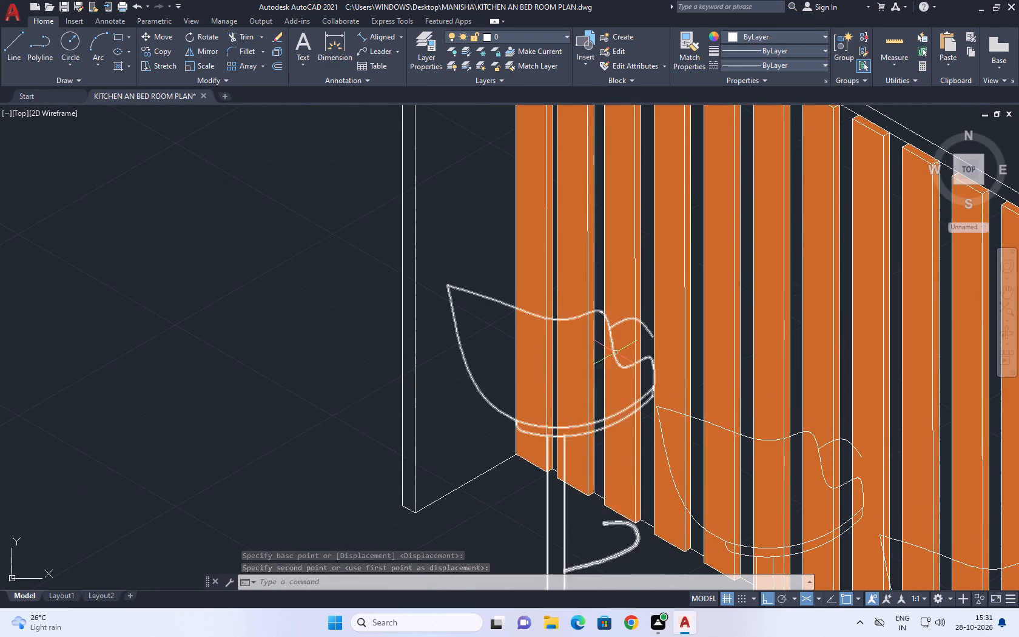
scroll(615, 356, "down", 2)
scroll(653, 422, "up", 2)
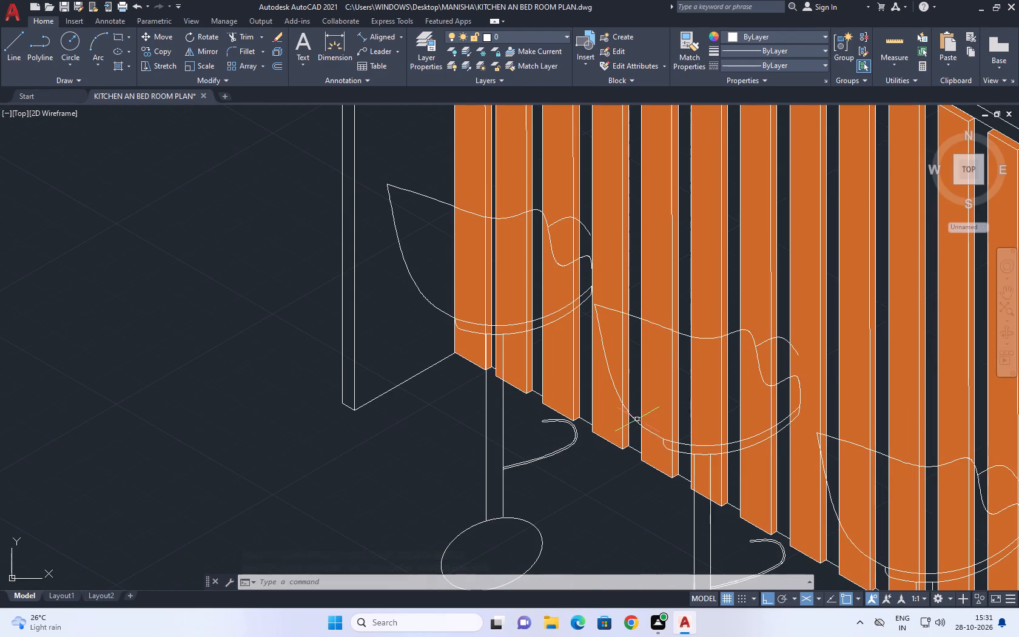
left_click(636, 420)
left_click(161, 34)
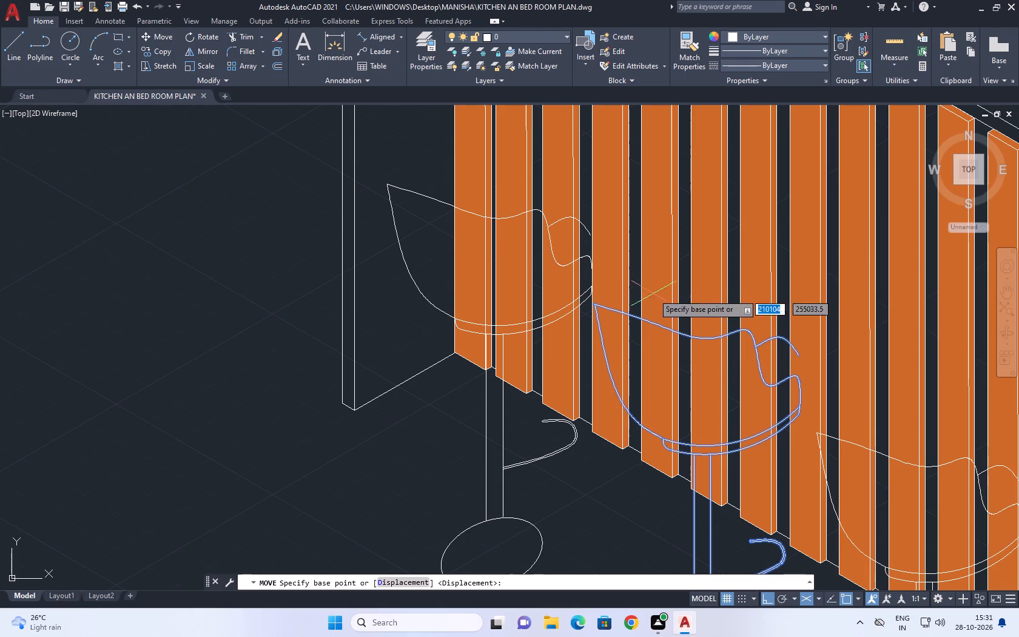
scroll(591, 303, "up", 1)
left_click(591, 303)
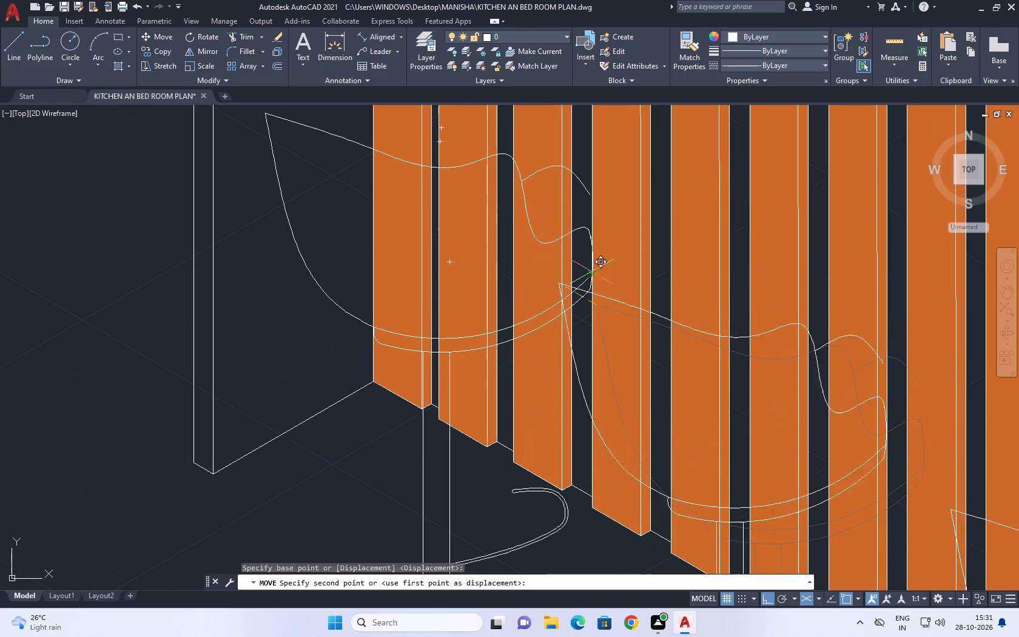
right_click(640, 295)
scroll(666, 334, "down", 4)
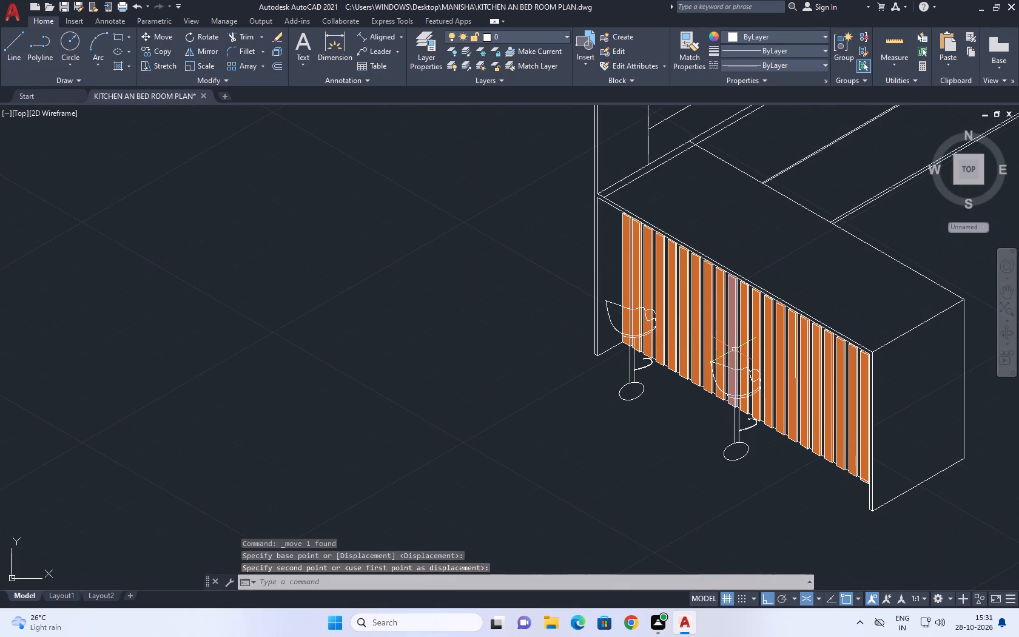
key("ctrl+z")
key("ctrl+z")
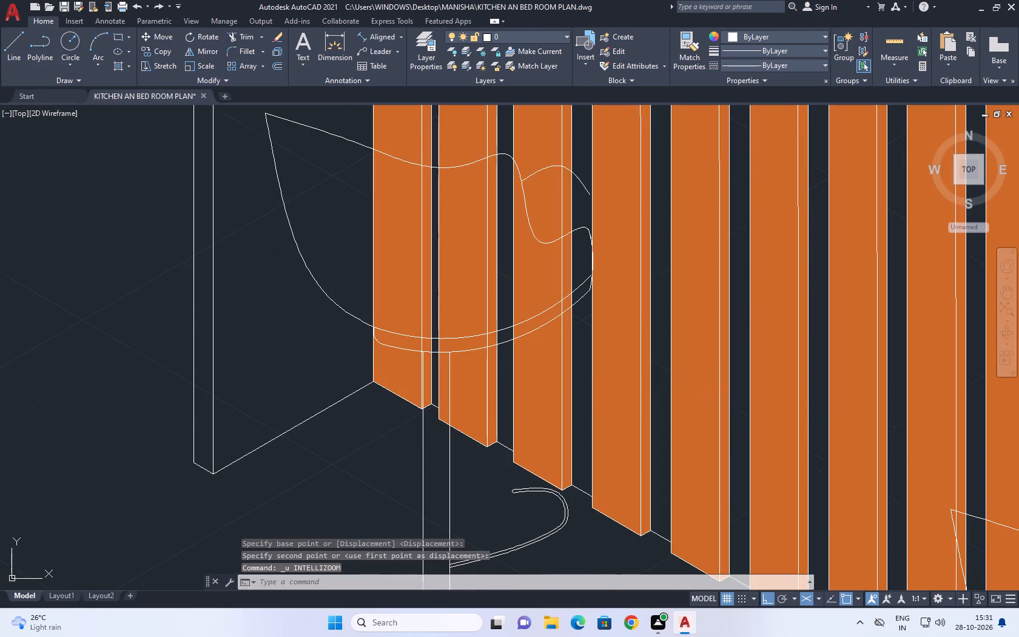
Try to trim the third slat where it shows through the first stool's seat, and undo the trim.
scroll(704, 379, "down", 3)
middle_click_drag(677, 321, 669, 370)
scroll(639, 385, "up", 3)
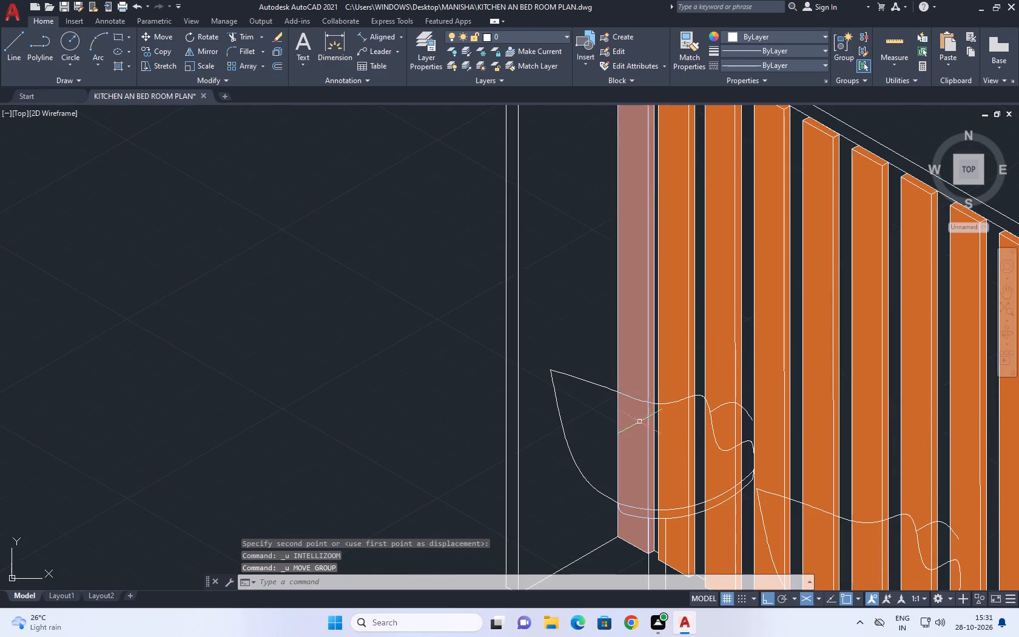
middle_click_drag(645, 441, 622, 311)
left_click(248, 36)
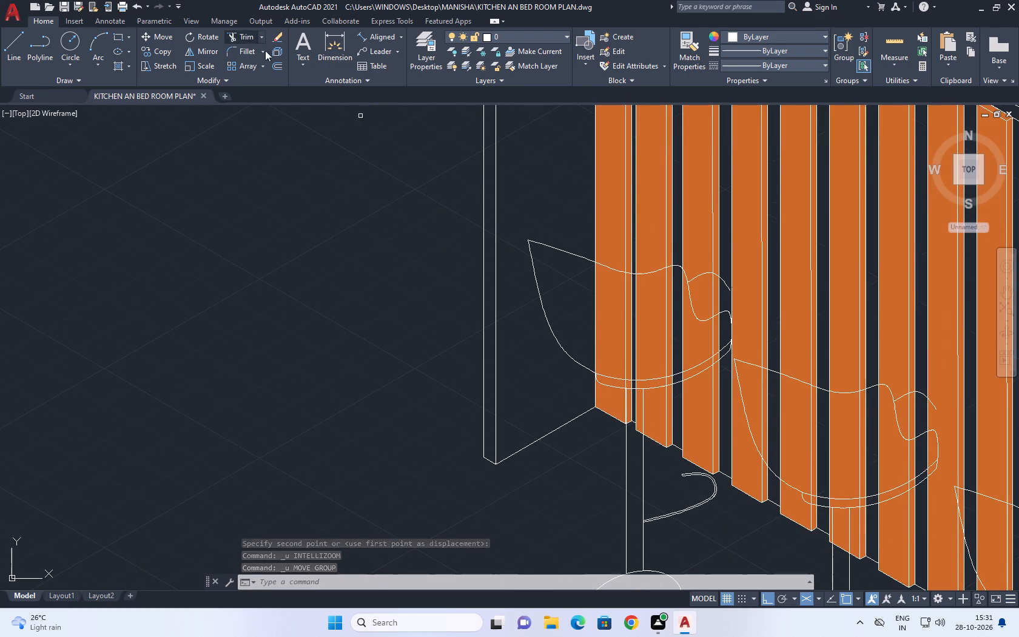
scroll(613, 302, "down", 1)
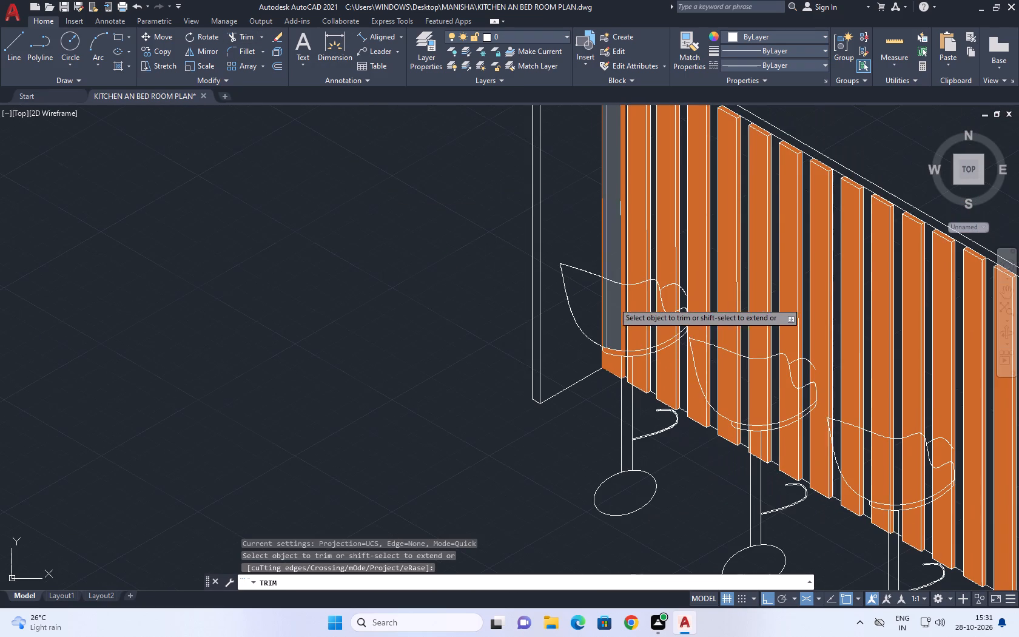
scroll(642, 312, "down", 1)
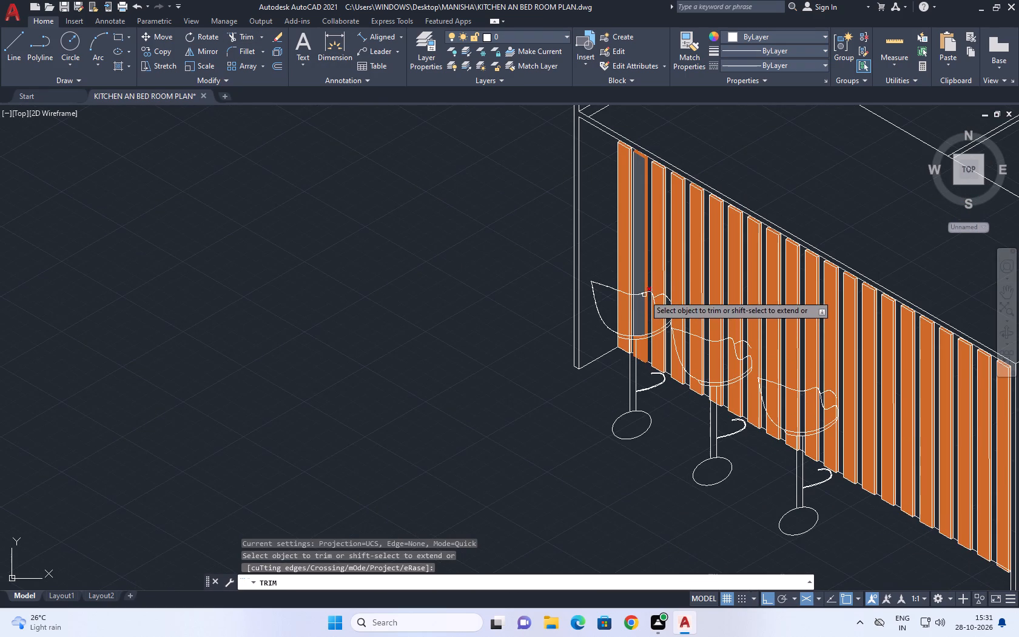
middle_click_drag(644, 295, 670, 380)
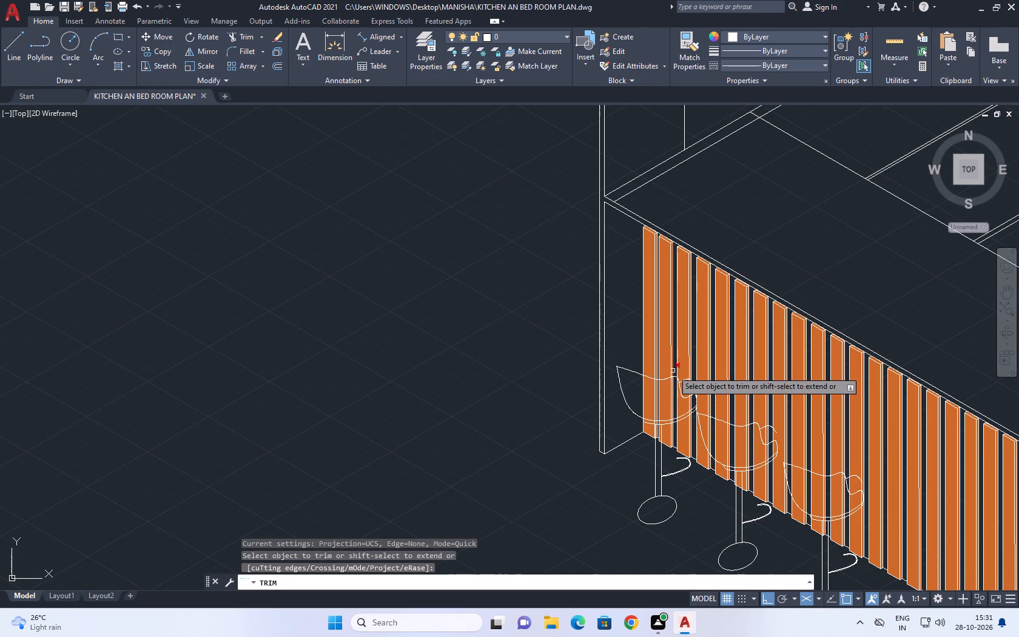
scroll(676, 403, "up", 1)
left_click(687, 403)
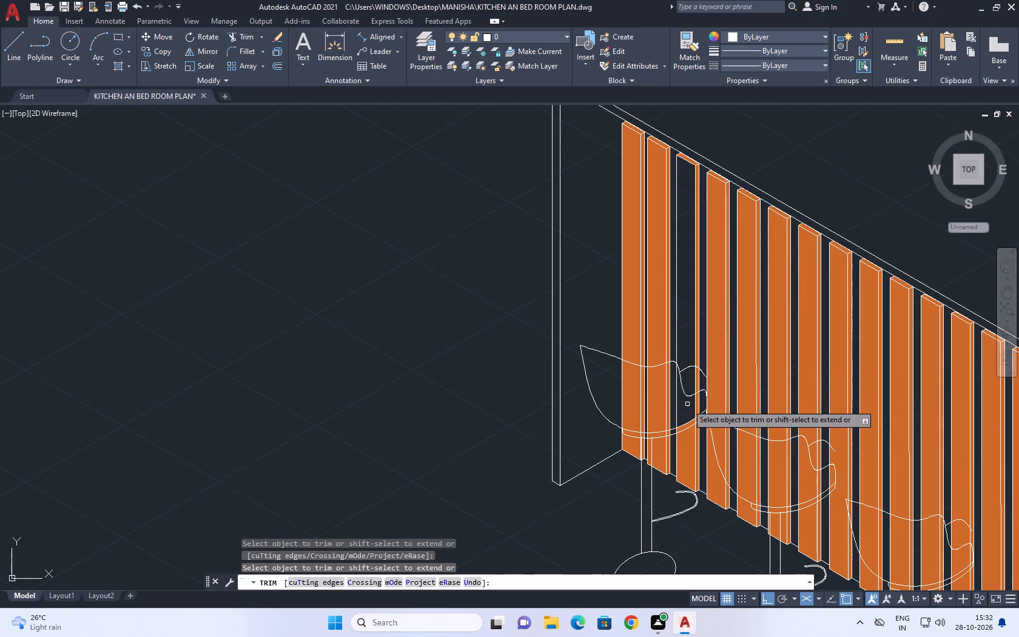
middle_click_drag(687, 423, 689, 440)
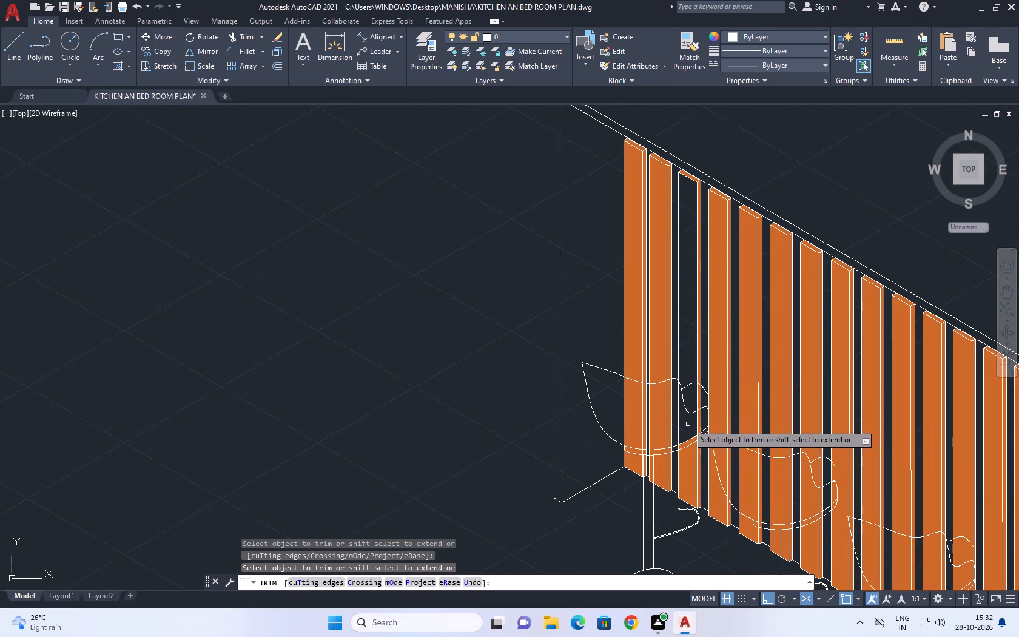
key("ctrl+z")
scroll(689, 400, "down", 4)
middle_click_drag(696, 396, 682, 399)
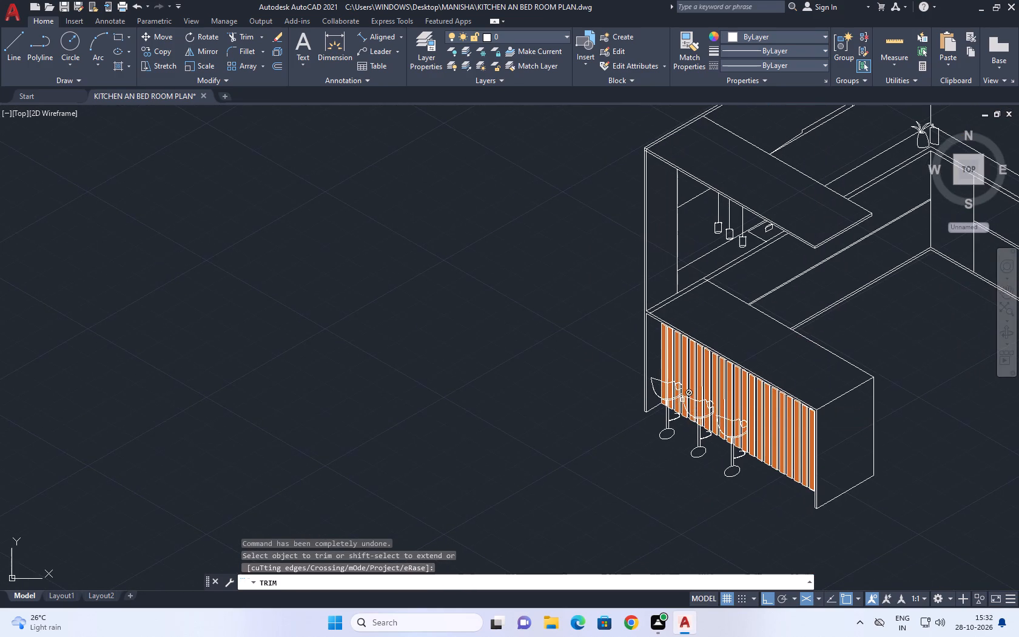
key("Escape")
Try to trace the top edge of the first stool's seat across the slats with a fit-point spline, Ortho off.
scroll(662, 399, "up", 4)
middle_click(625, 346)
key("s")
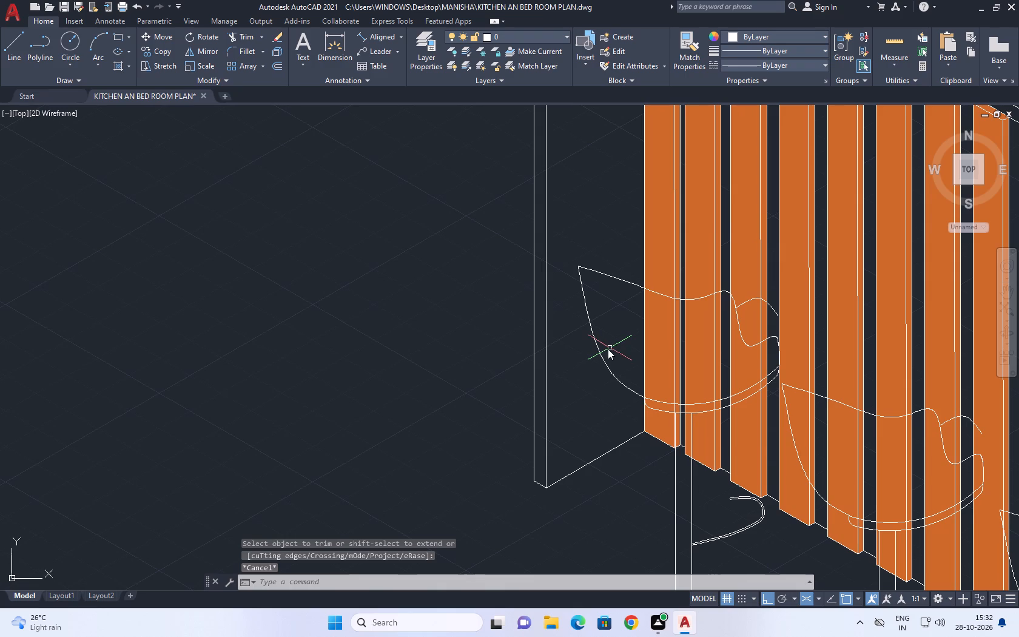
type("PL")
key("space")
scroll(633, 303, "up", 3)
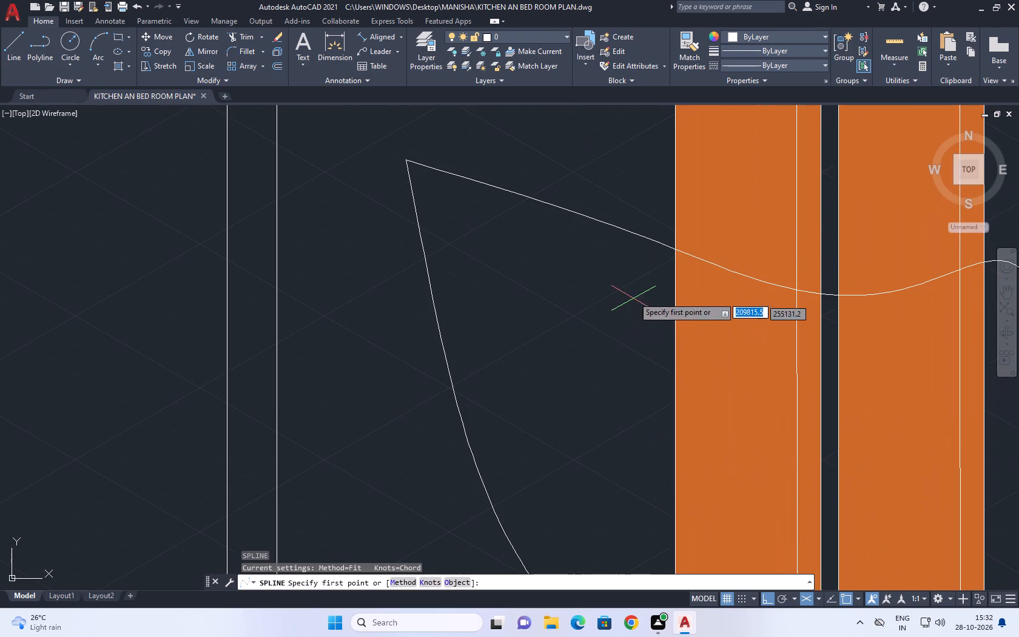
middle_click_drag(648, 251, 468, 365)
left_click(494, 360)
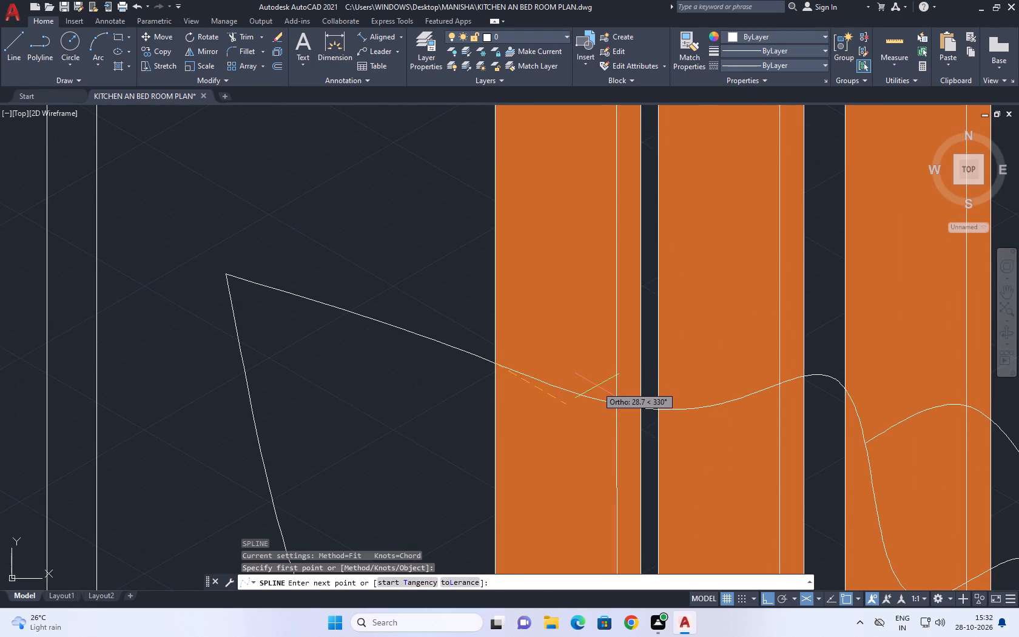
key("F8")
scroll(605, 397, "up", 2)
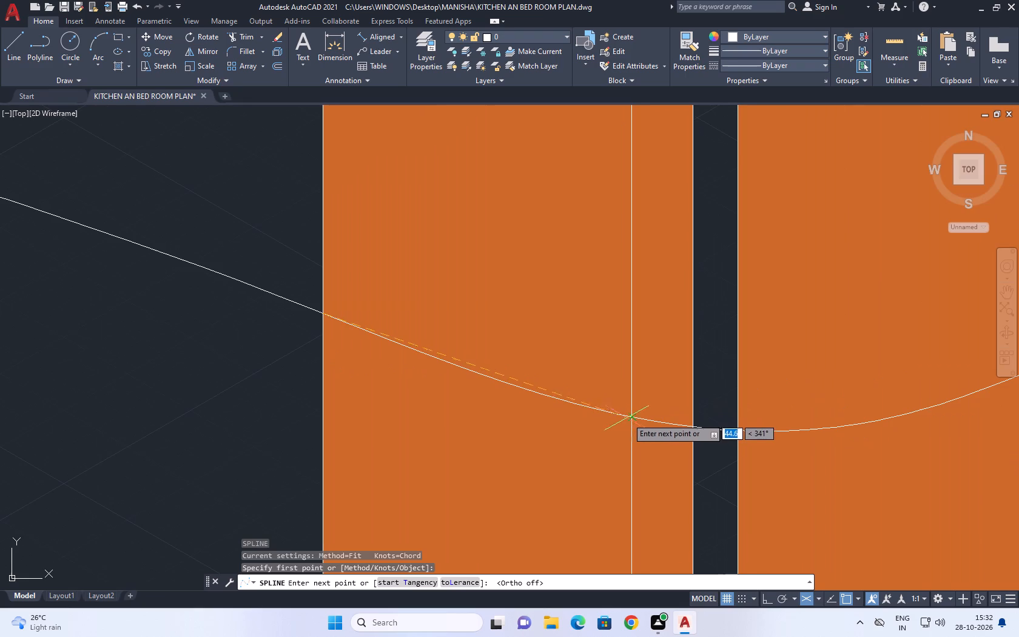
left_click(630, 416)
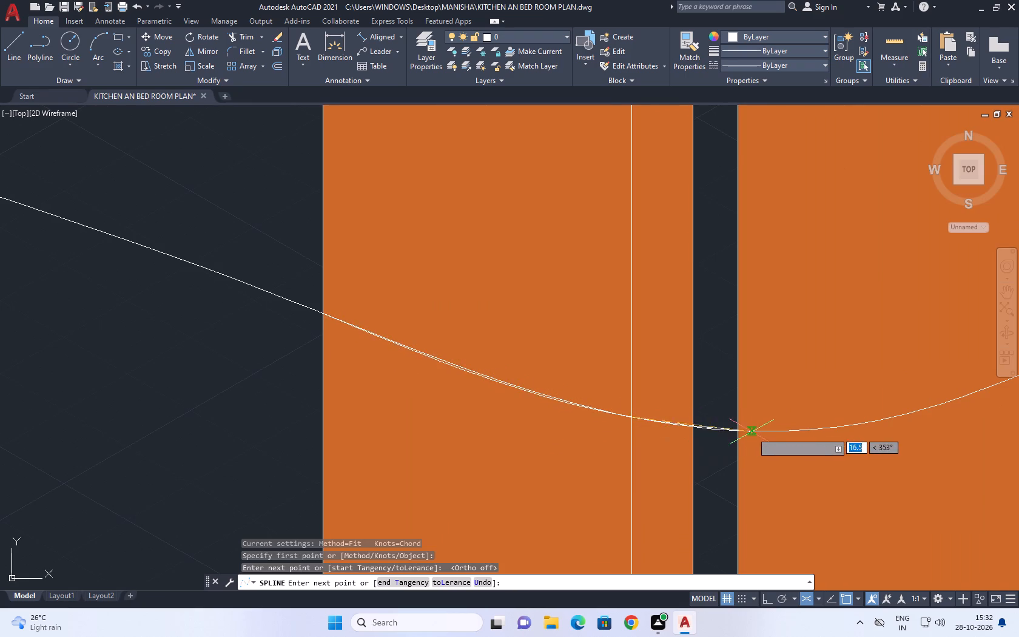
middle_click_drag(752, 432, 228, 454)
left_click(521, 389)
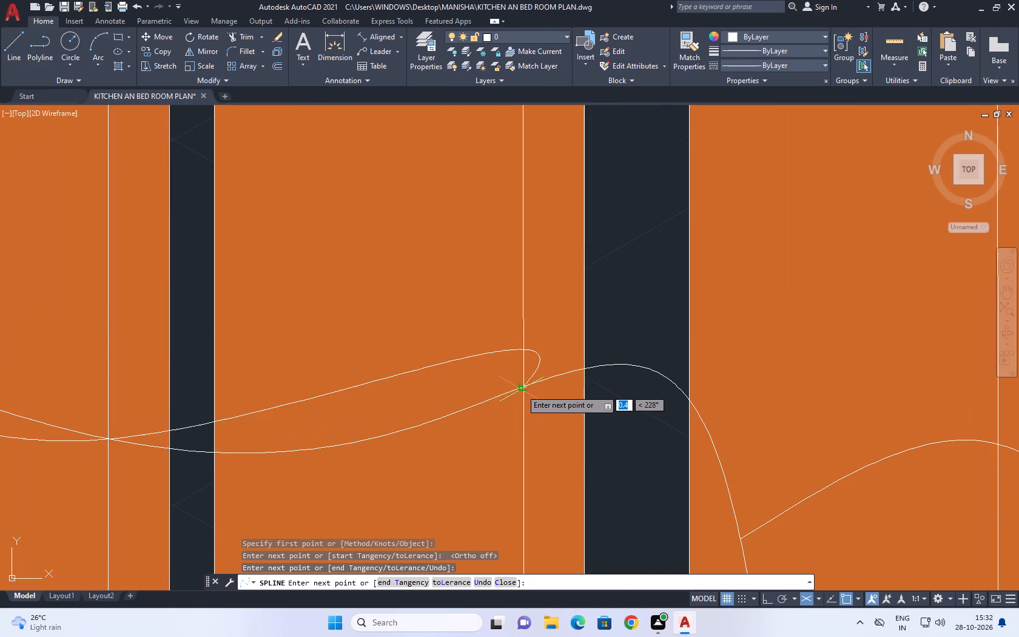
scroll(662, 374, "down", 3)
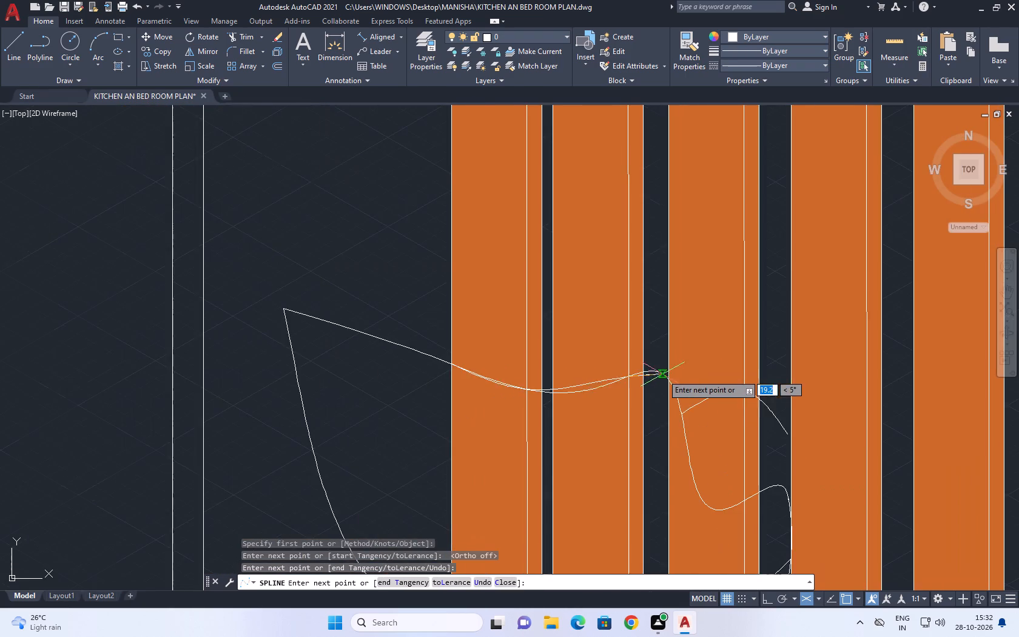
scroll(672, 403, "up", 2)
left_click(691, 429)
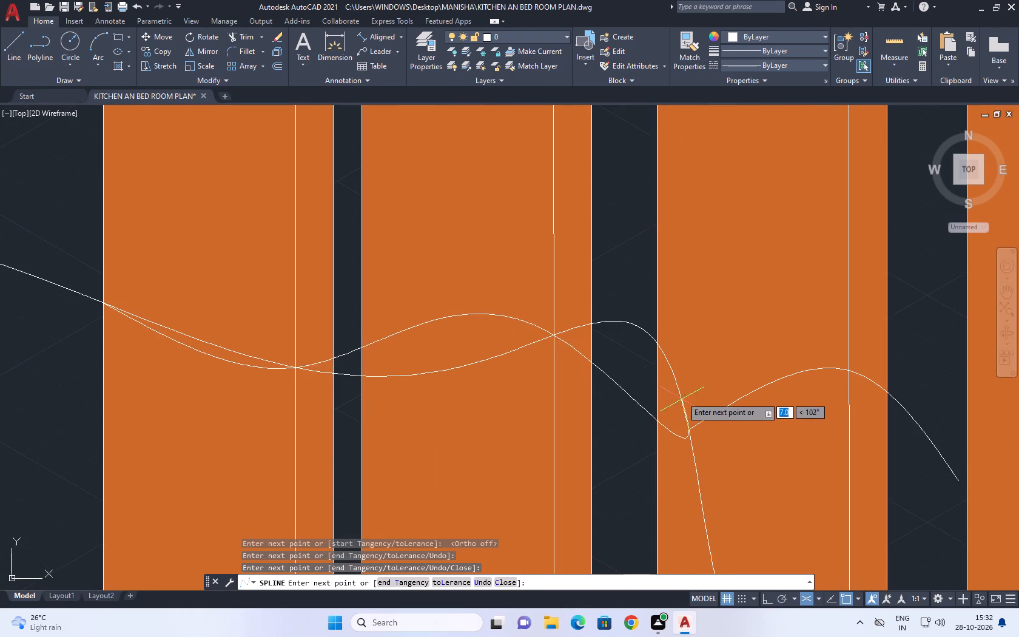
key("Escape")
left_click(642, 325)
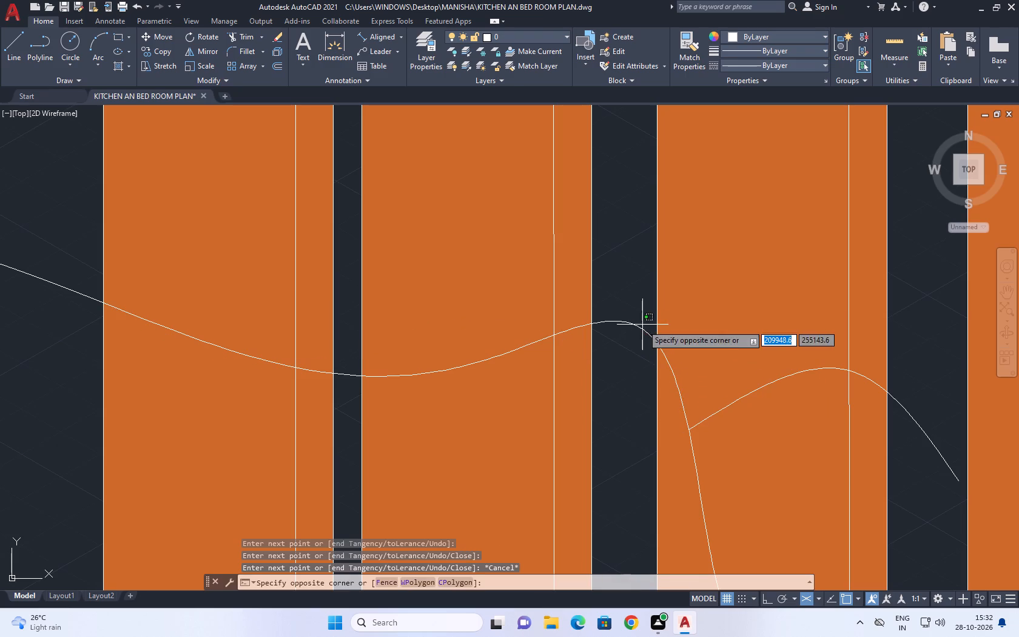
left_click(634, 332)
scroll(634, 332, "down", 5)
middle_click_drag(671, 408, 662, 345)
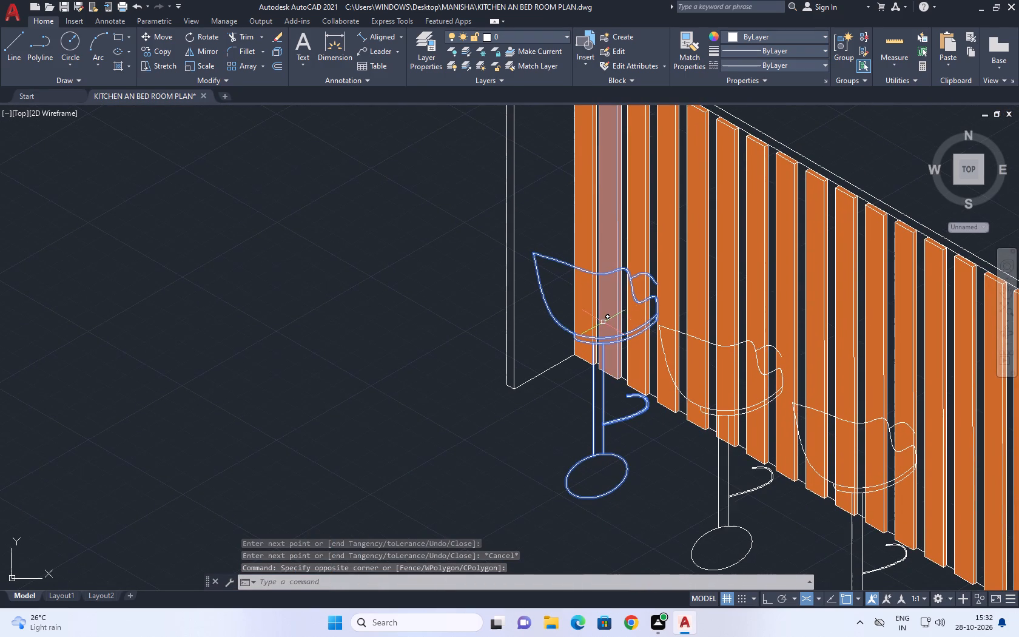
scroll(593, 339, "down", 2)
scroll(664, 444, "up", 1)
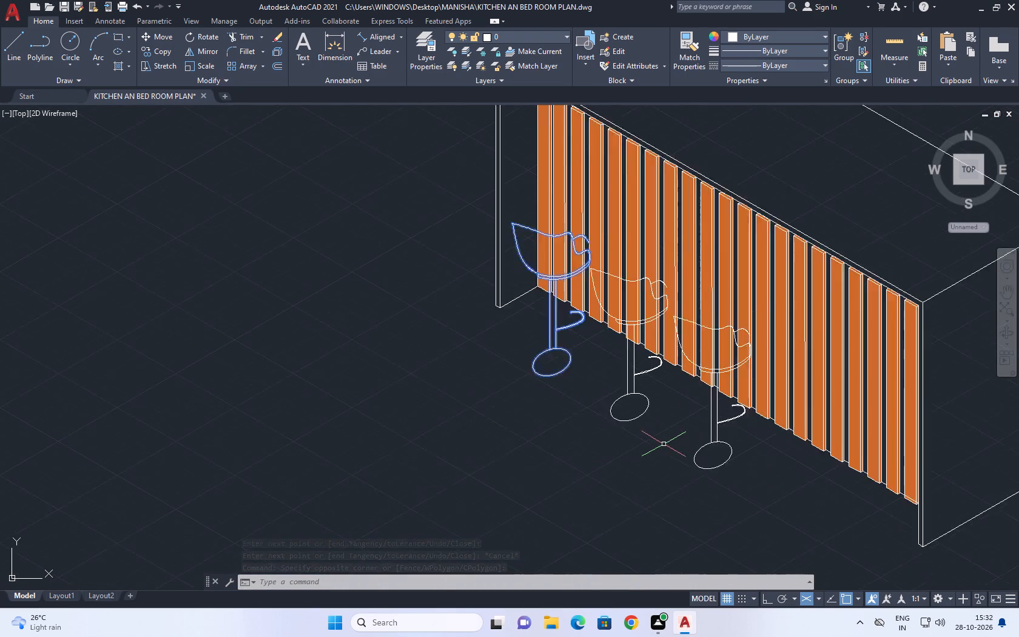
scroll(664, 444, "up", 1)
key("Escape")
Copy the third stool to the empty area away from the counter as a spare.
left_click(799, 485)
left_click_drag(775, 457, 741, 450)
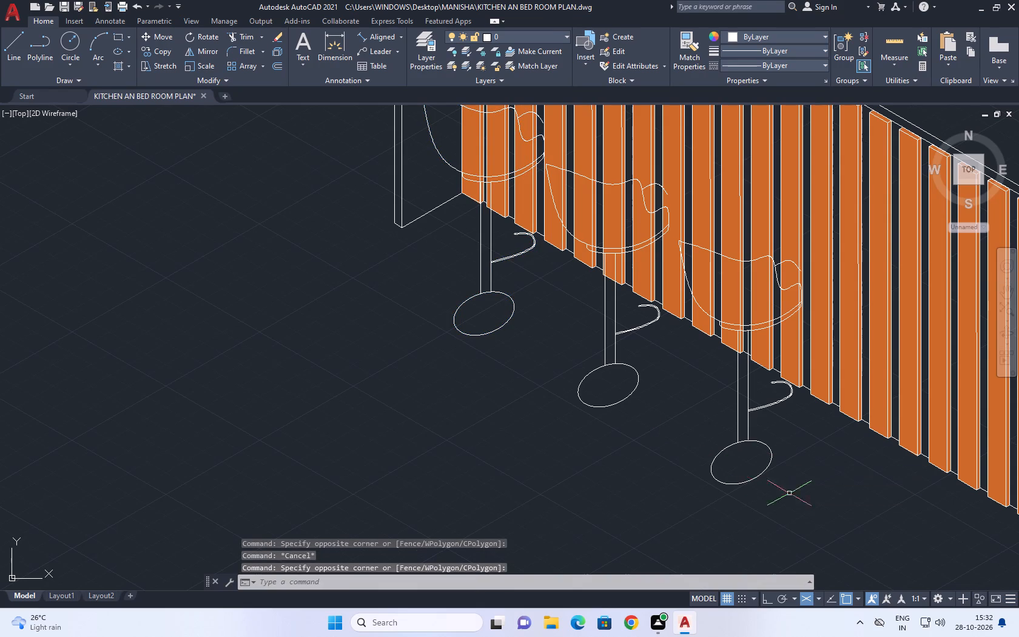
left_click_drag(797, 489, 789, 485)
left_click(698, 427)
middle_click_drag(728, 471, 633, 346)
key("c")
key("o")
key("space")
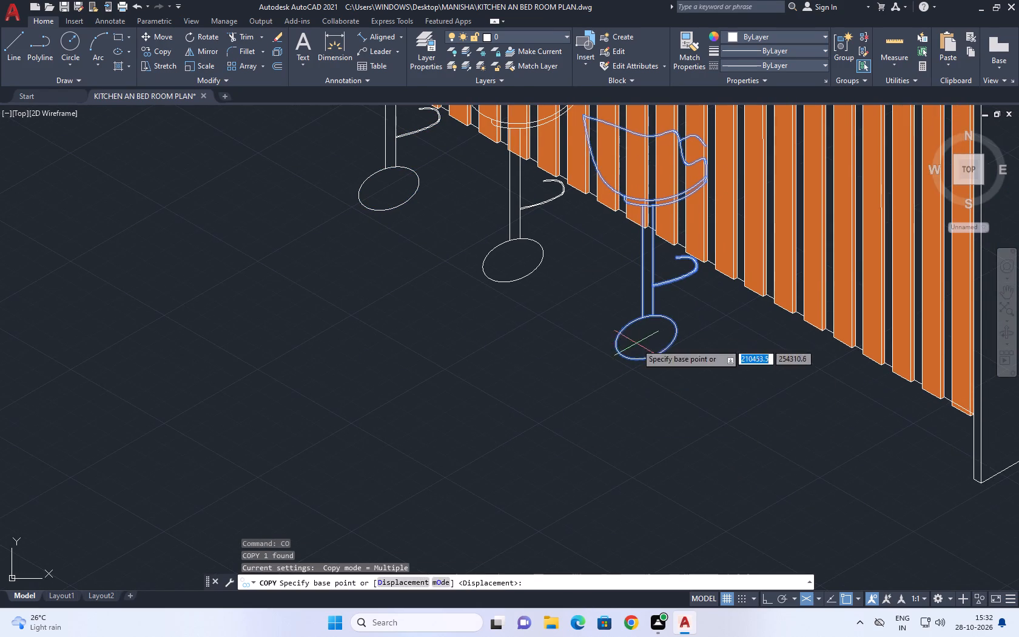
left_click(637, 343)
scroll(520, 378, "down", 4)
left_click(340, 400)
key("Escape")
Explode the first stool, at the counter end nearest the side panel.
scroll(530, 326, "up", 4)
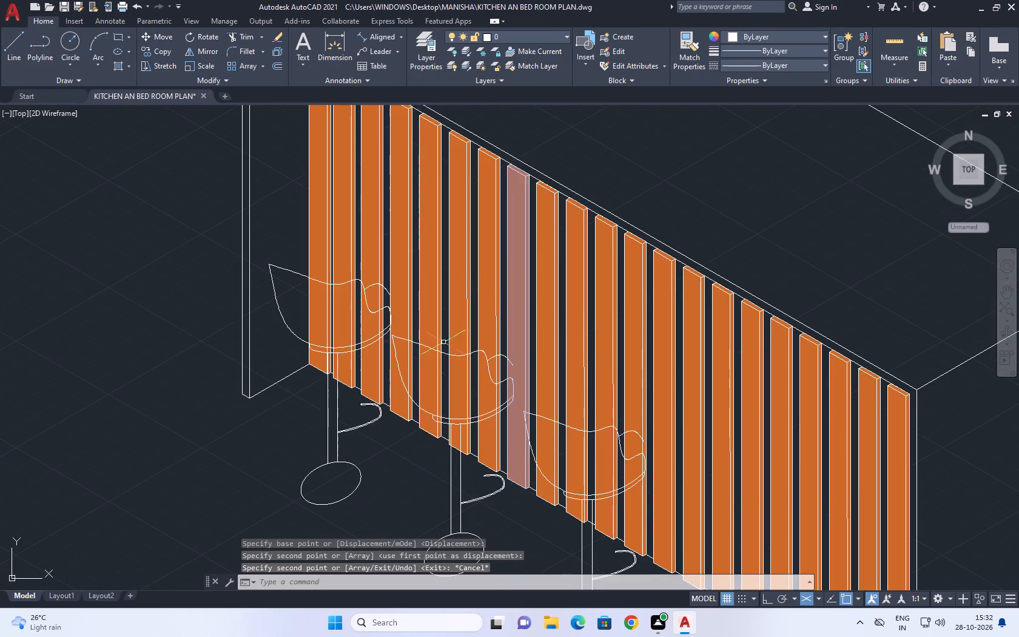
middle_click_drag(363, 339, 717, 271)
left_click_drag(761, 456, 732, 437)
left_click_drag(616, 358, 617, 363)
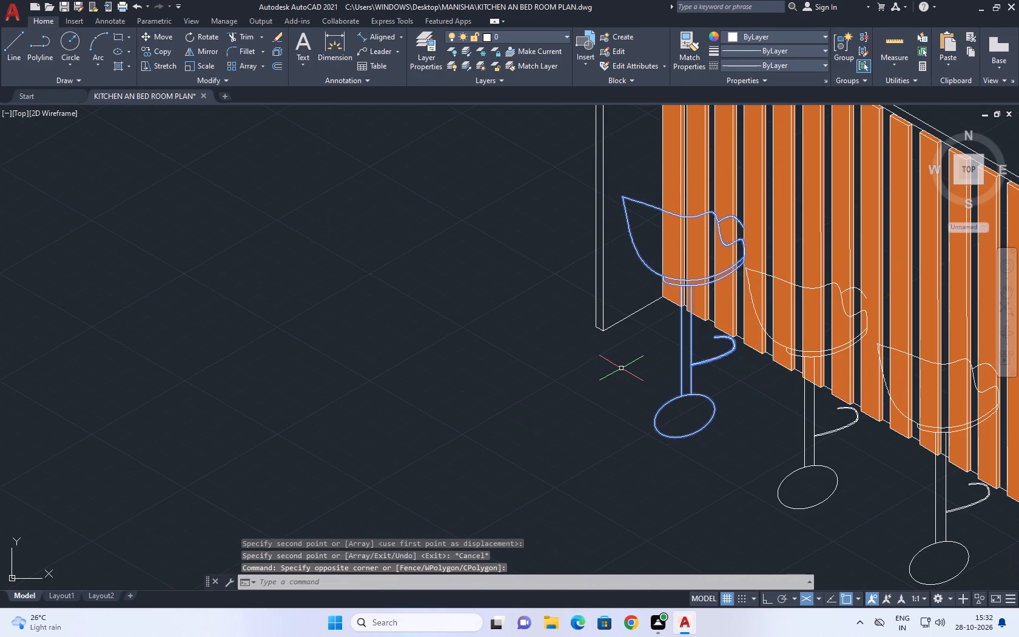
key("x")
key("space")
Trim the second slat's front fill, side strip and edge lines inside the first stool's seat outline.
middle_click_drag(702, 272, 613, 440)
scroll(625, 411, "up", 3)
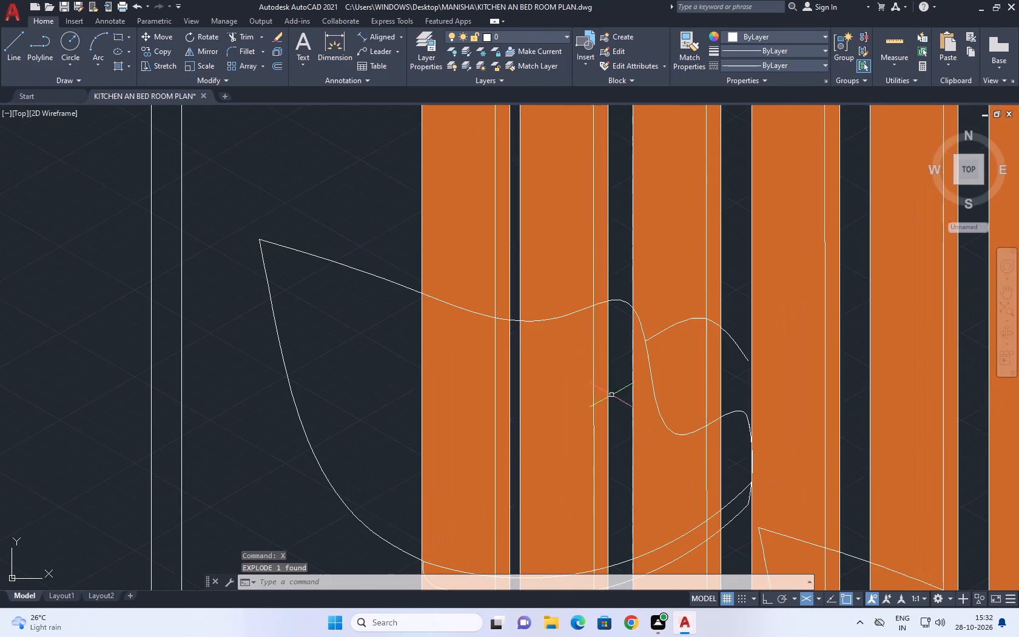
type("TR")
key("space")
scroll(555, 356, "down", 3)
middle_click(577, 393)
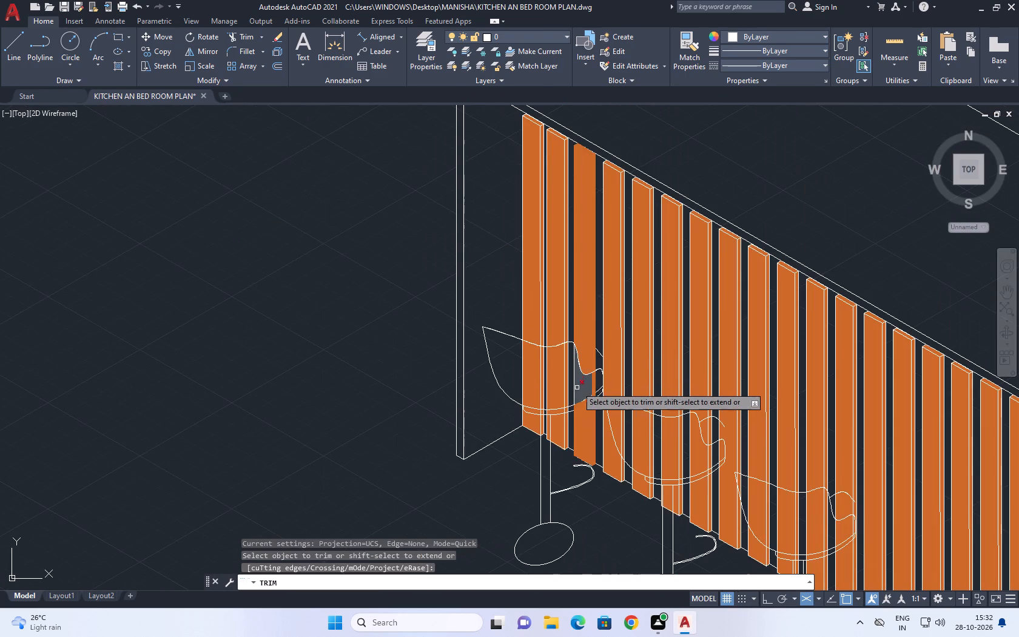
left_click(557, 373)
scroll(557, 391, "up", 1)
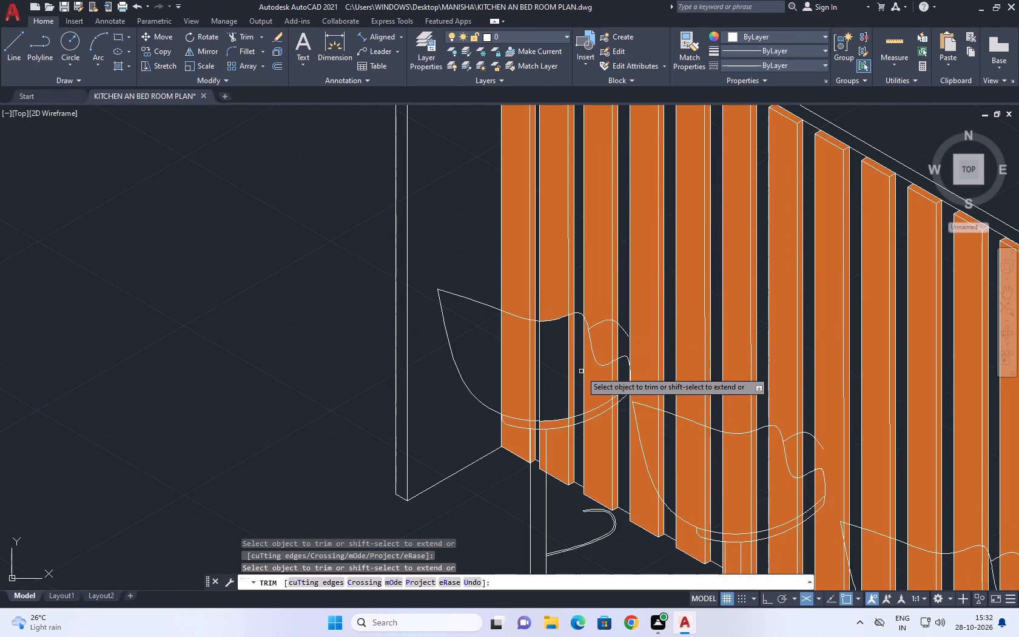
middle_click_drag(571, 377, 580, 364)
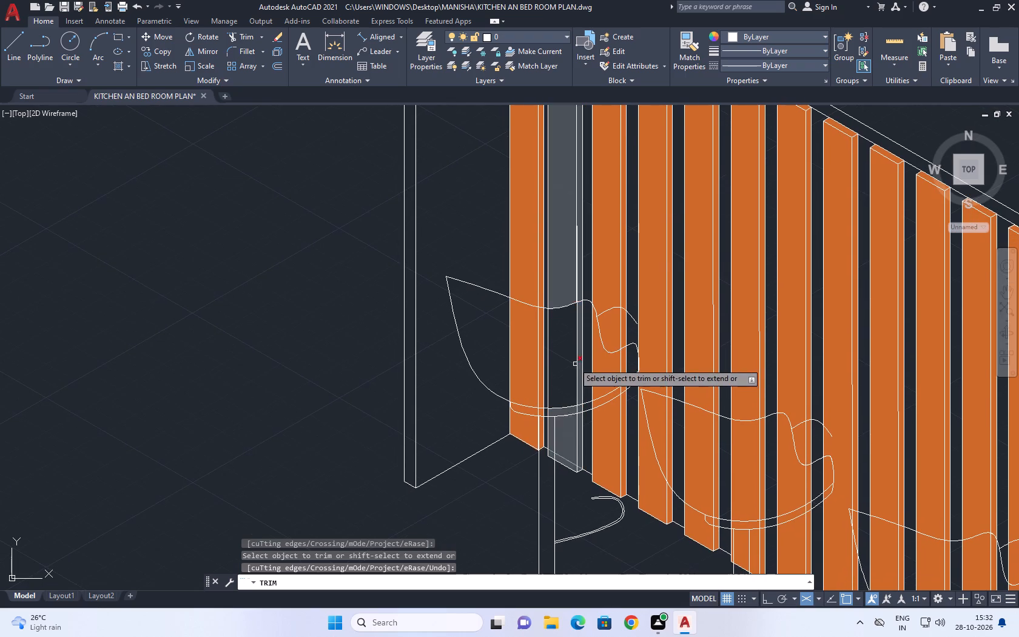
left_click(584, 351)
left_click(568, 365)
left_click(586, 362)
left_click(573, 363)
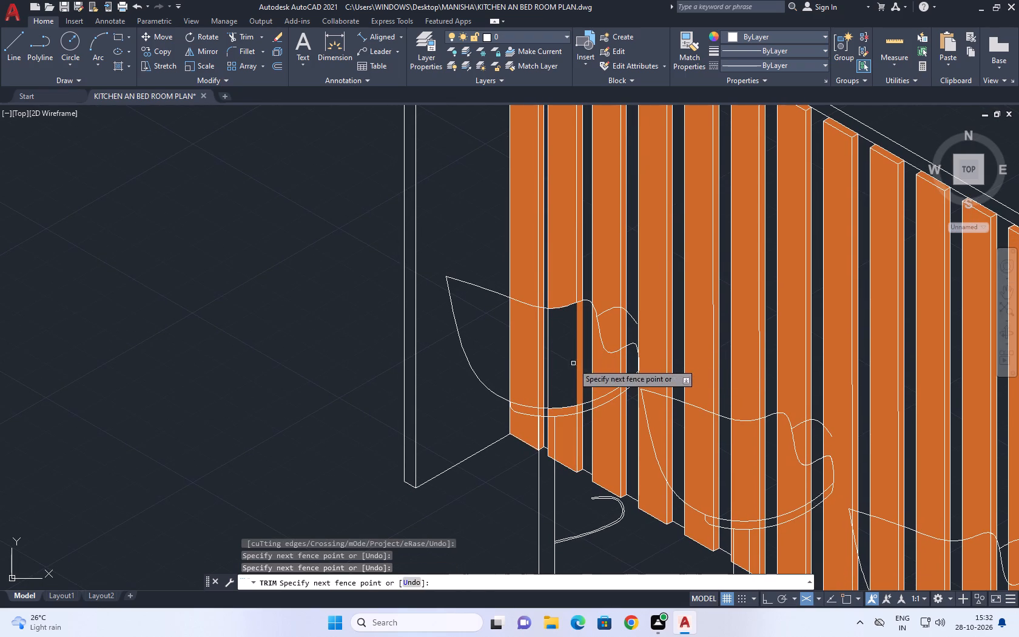
left_click(583, 362)
left_click(580, 359)
Trim the second slat's fill and edge lines from the narrow band along the underside of the first stool's seat.
scroll(559, 409, "up", 1)
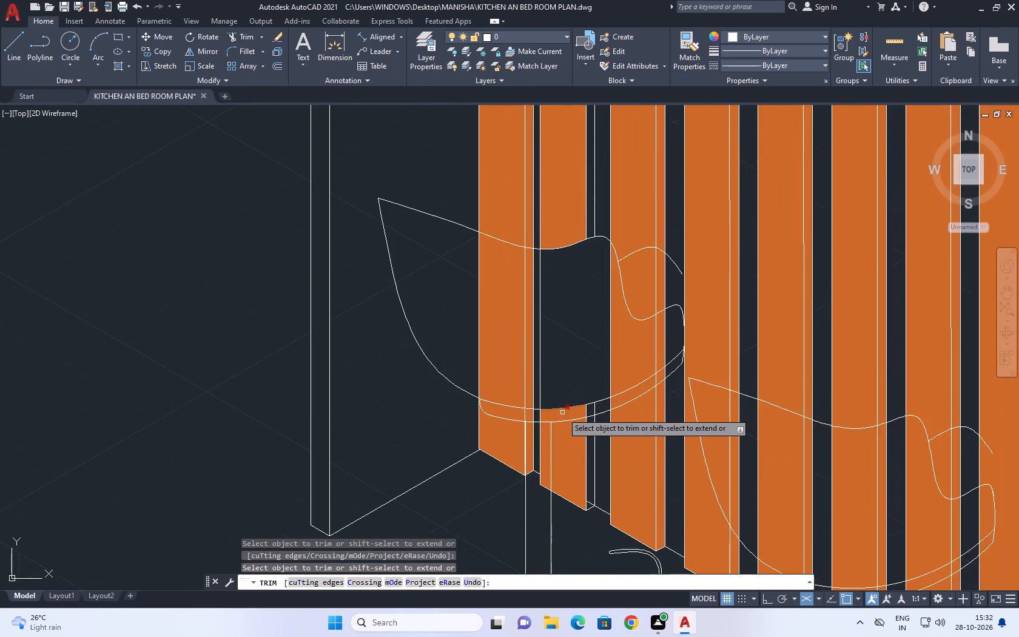
scroll(562, 413, "up", 1)
left_click(574, 414)
scroll(611, 414, "up", 1)
left_click_drag(623, 399, 618, 393)
left_click(561, 402)
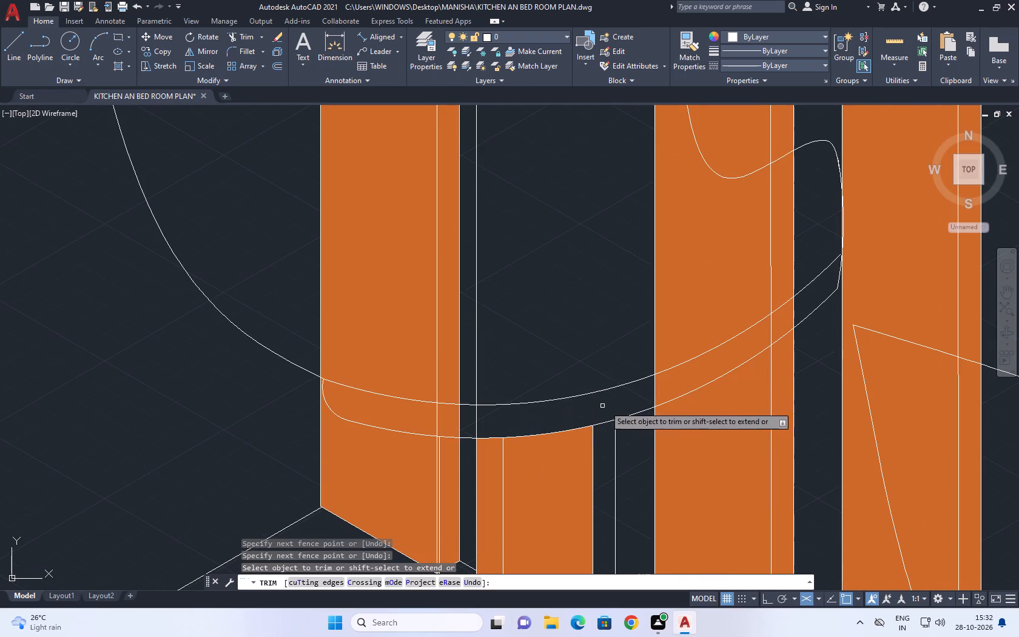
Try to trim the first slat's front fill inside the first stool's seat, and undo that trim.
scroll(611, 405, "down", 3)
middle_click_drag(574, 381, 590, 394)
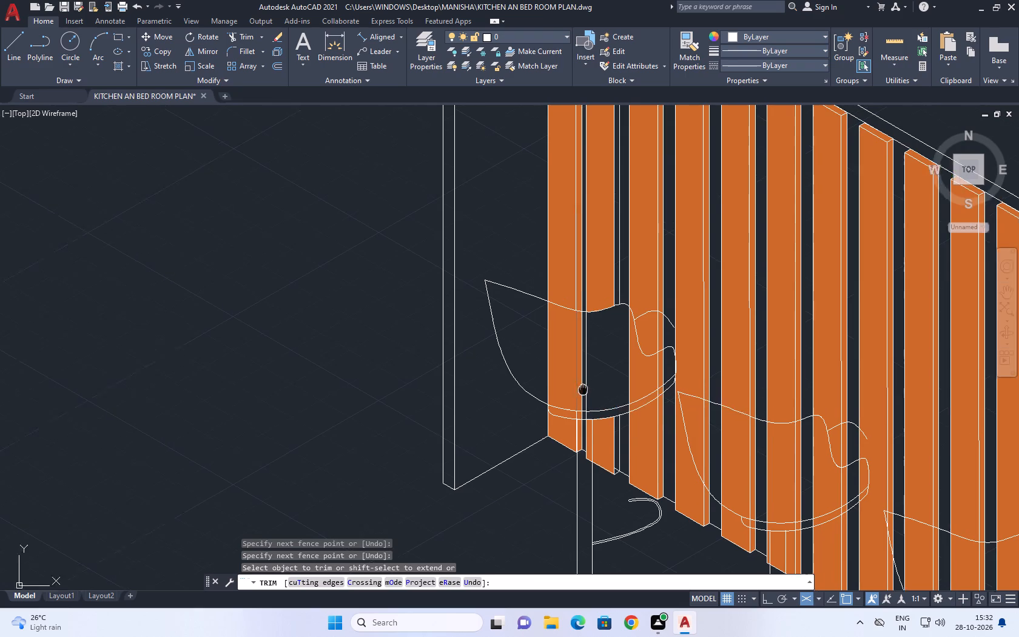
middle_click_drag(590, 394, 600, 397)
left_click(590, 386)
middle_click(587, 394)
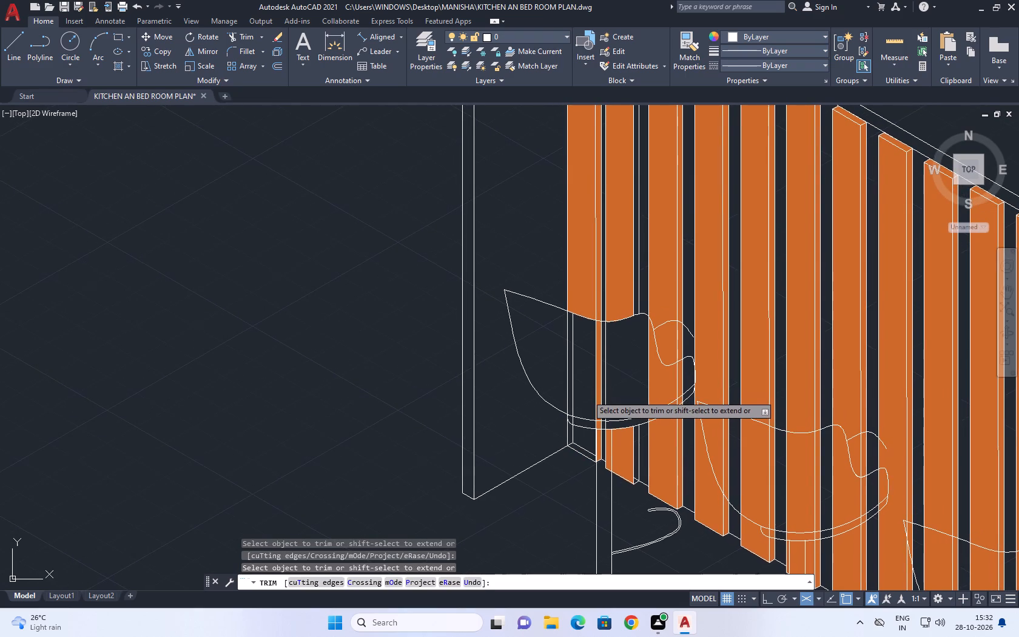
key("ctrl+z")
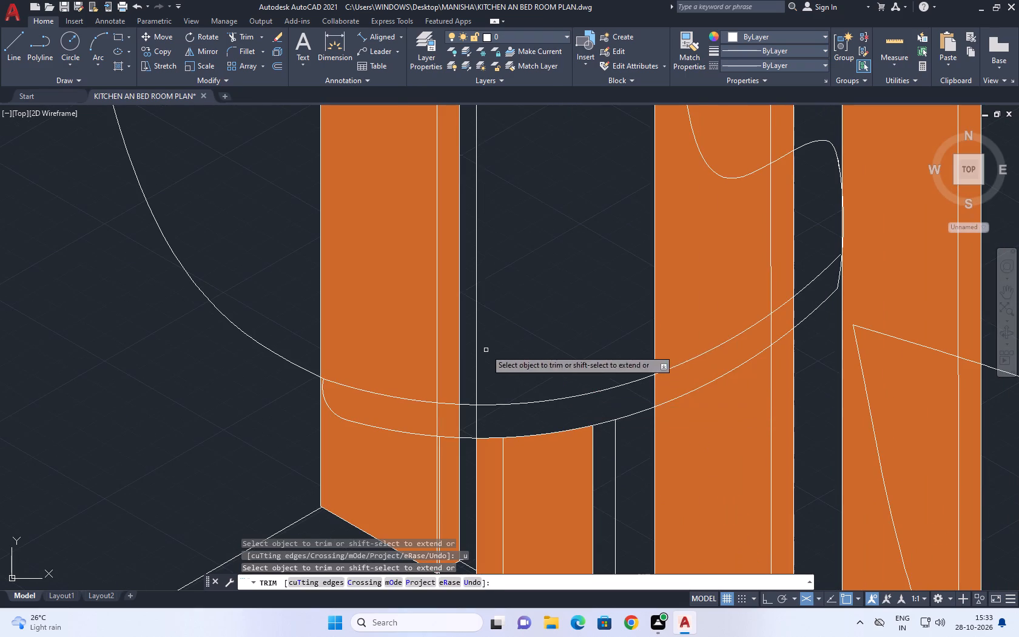
Trim the first slat's side strip and its adjoining edge lines inside the first stool's seat outline.
scroll(496, 350, "down", 2)
middle_click_drag(499, 318, 559, 409)
left_click(554, 378)
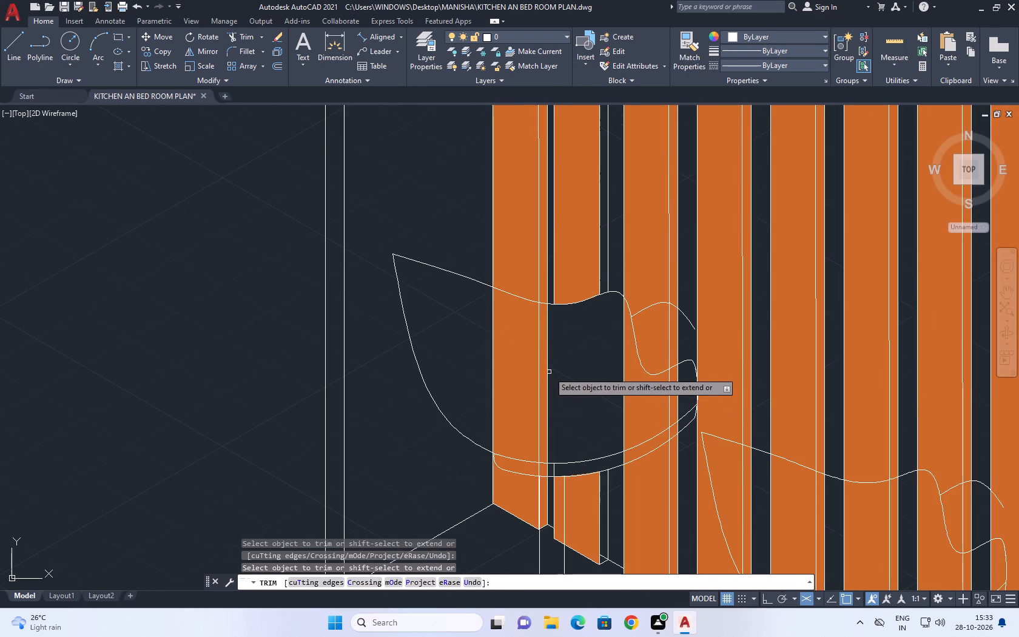
left_click(547, 371)
left_click(546, 368)
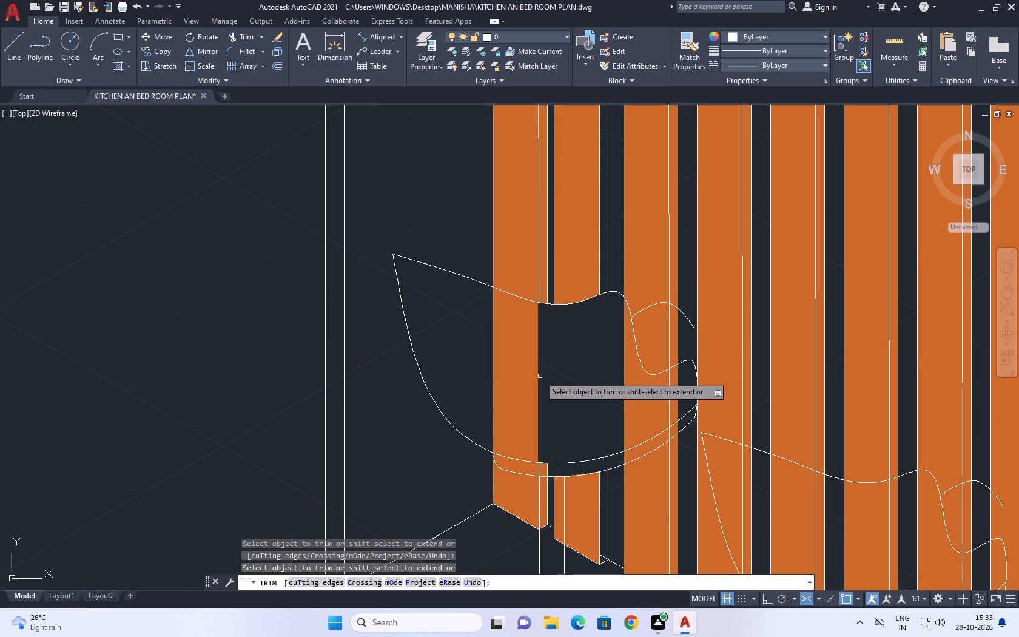
left_click(538, 377)
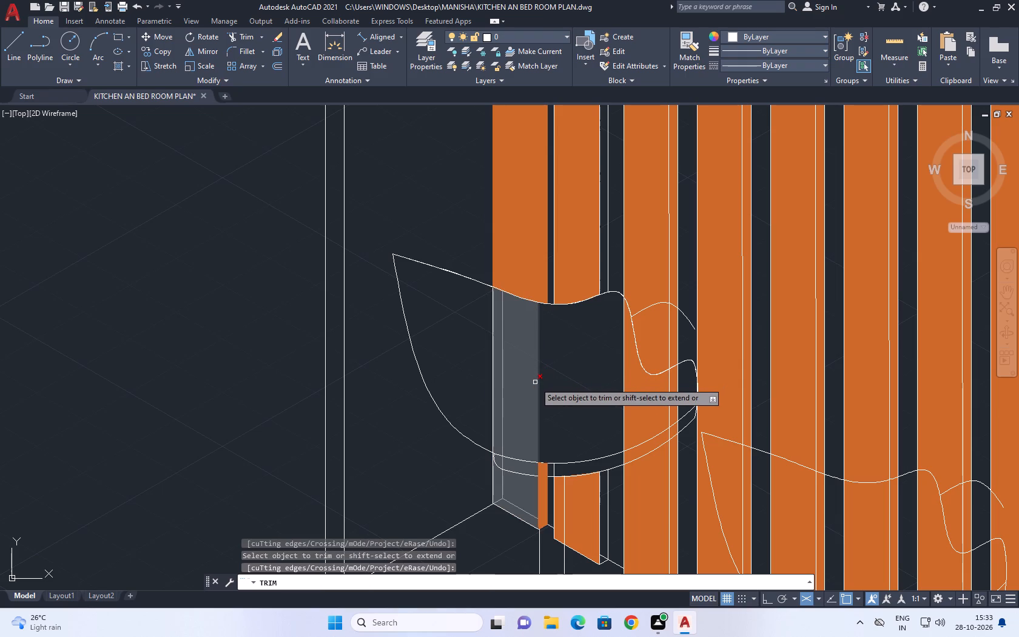
Trim the first slat's side strip and neighbouring edge lines from the narrow band along the underside of the first stool's seat.
middle_click_drag(553, 456, 595, 411)
scroll(590, 432, "up", 2)
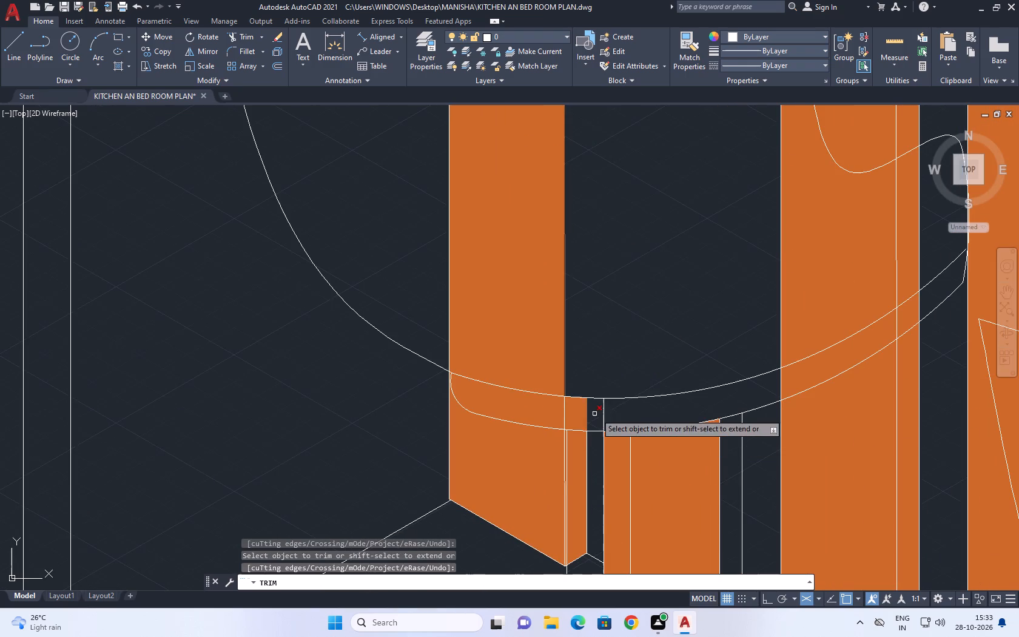
left_click(613, 409)
left_click(574, 412)
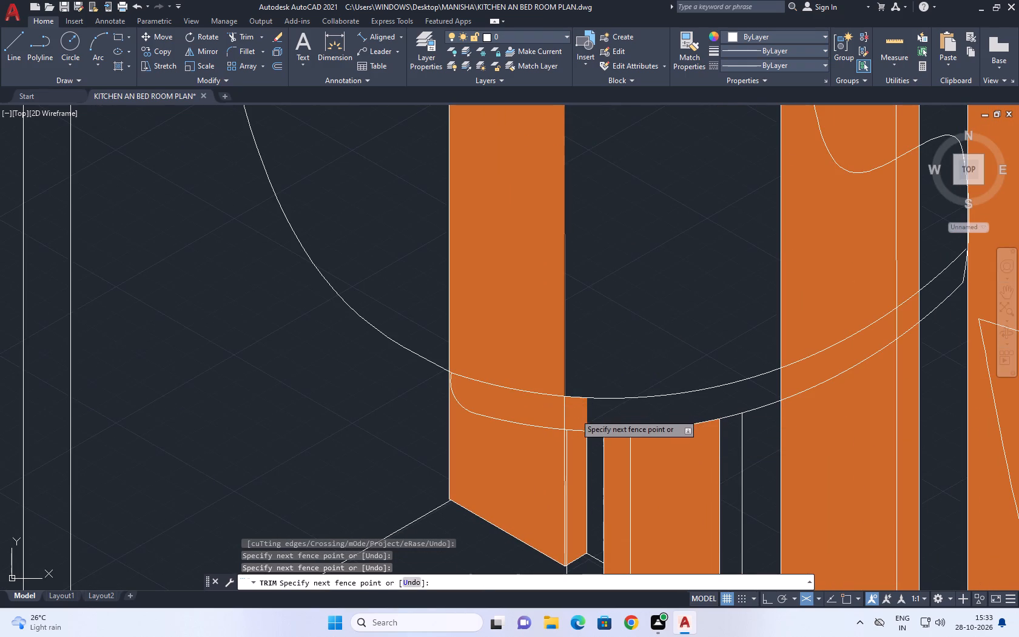
left_click(581, 415)
scroll(582, 415, "down", 1)
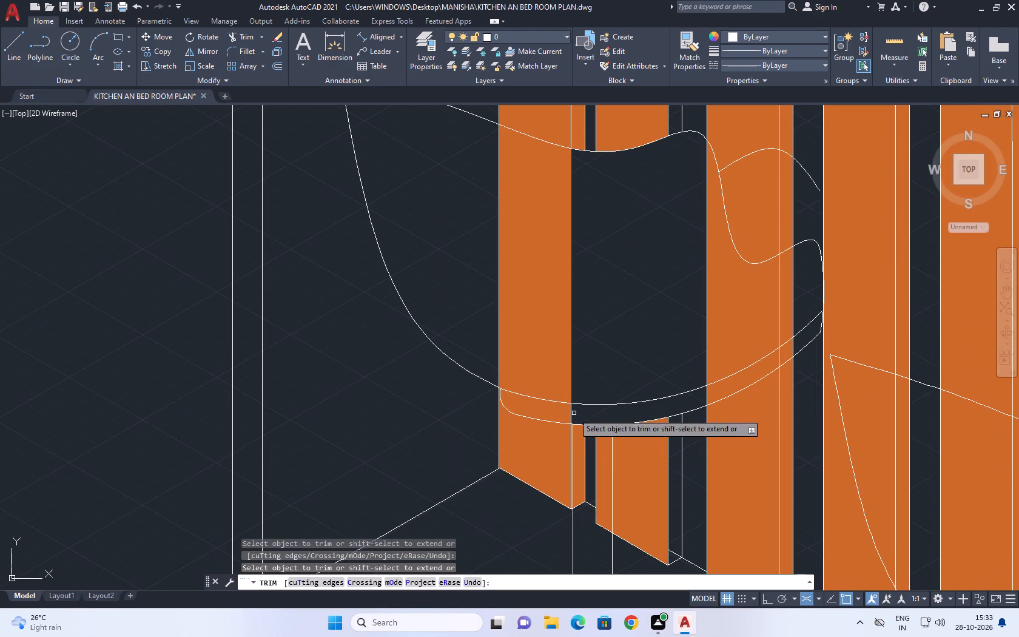
left_click(573, 411)
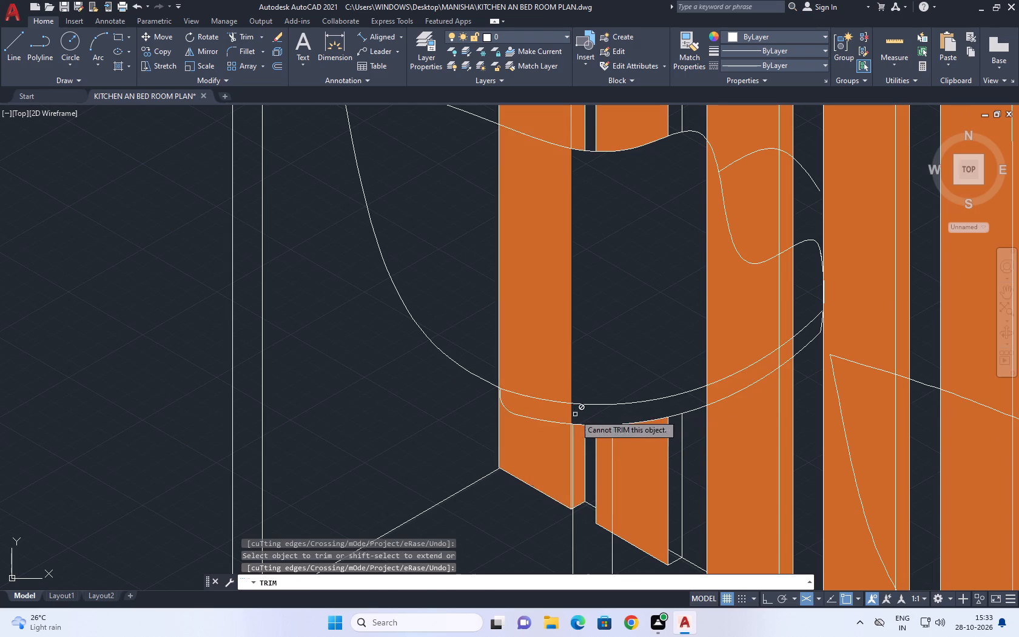
scroll(588, 402, "down", 2)
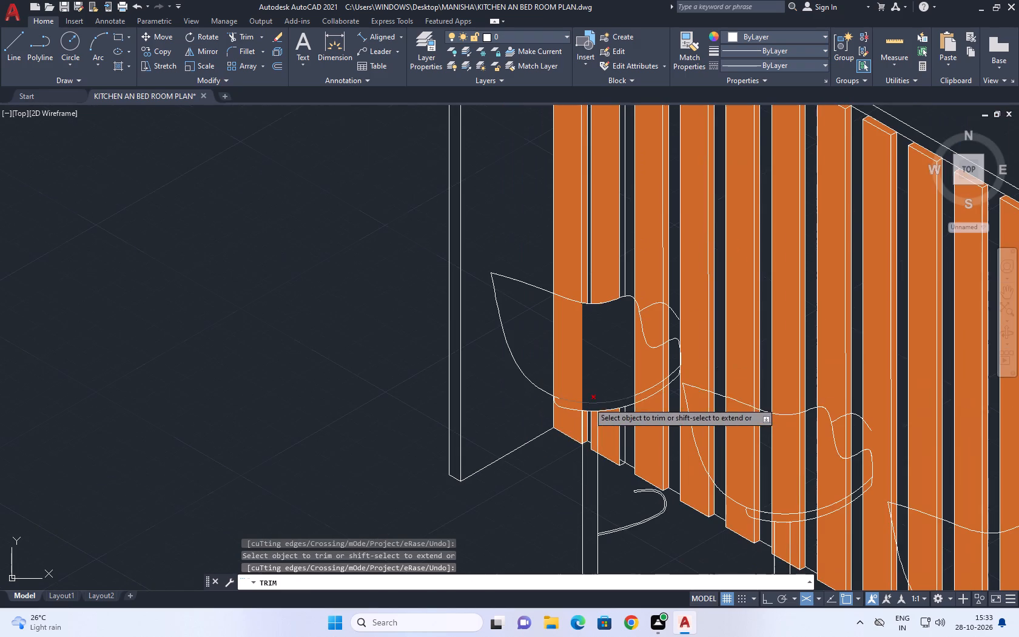
Trim the first slat's front fill and the exposed vertical edge lines inside the first stool's seat.
middle_click_drag(625, 384, 626, 430)
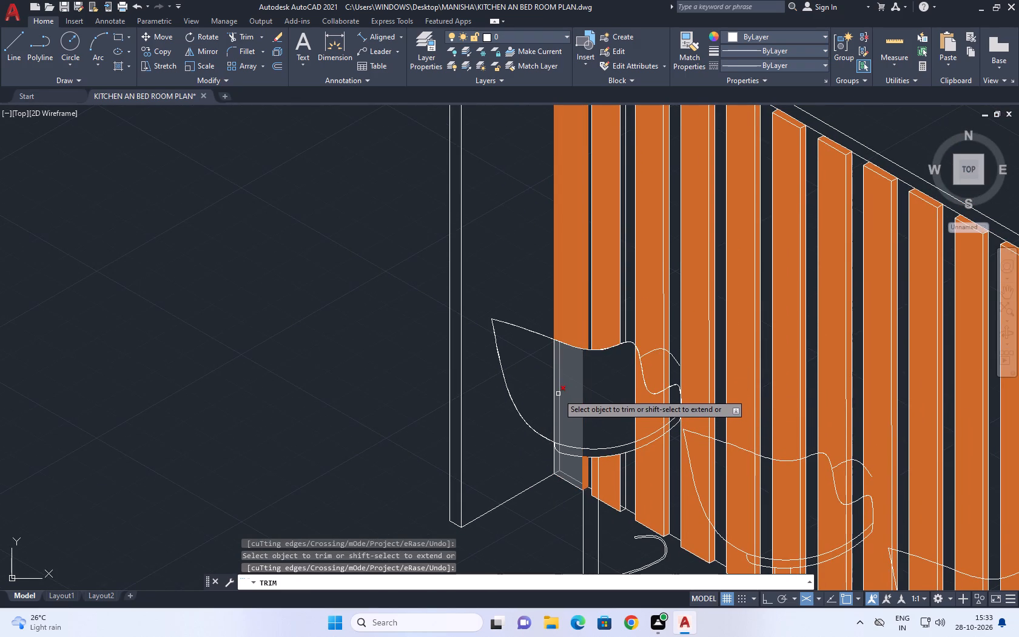
left_click(558, 394)
scroll(574, 396, "down", 1)
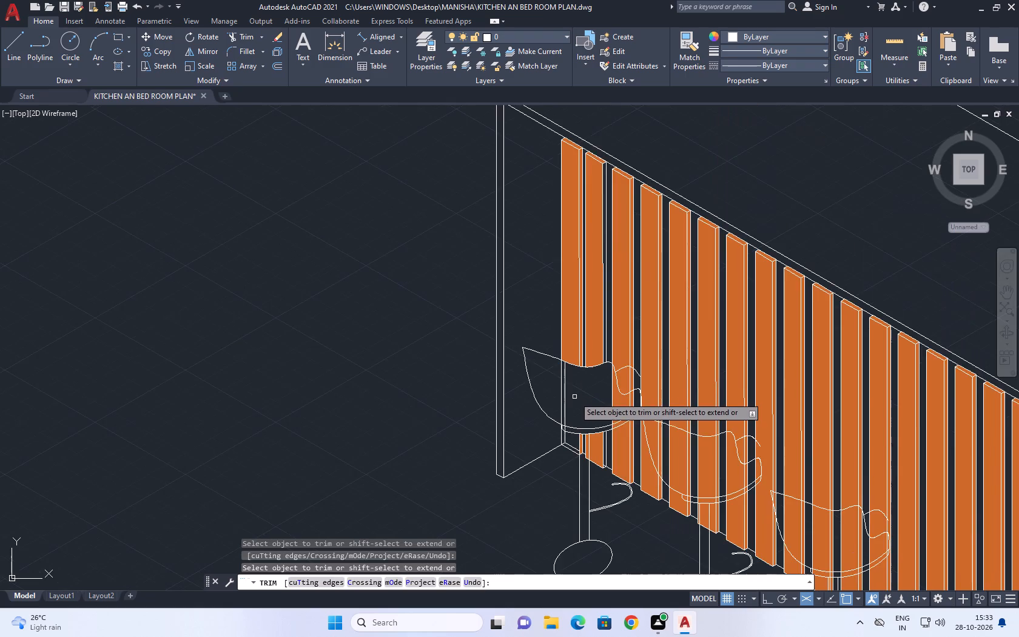
scroll(577, 400, "down", 1)
scroll(565, 428, "up", 2)
middle_click_drag(588, 443, 597, 458)
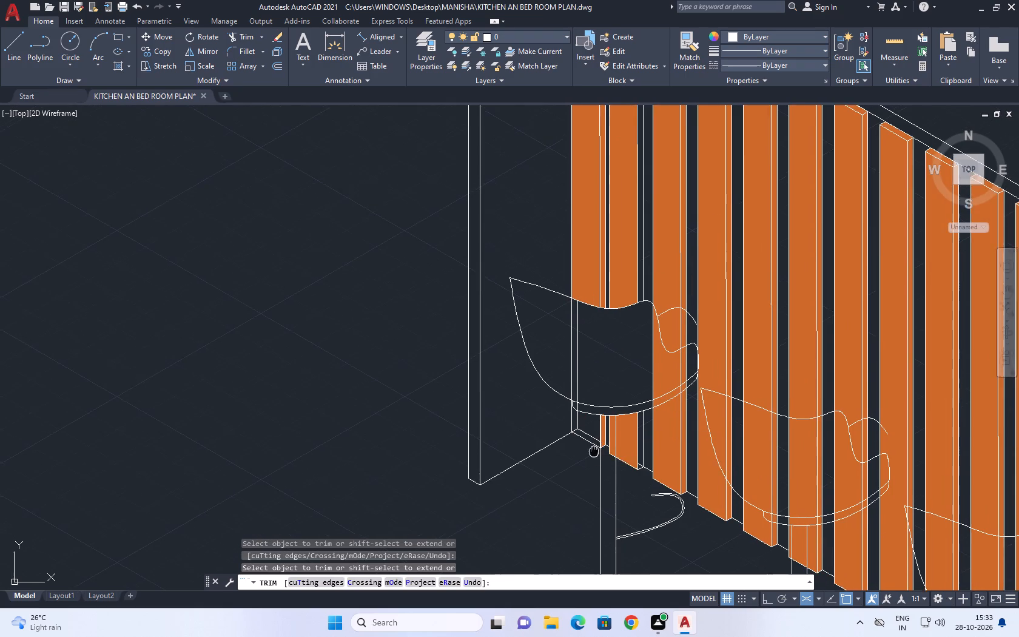
middle_click_drag(597, 458, 601, 462)
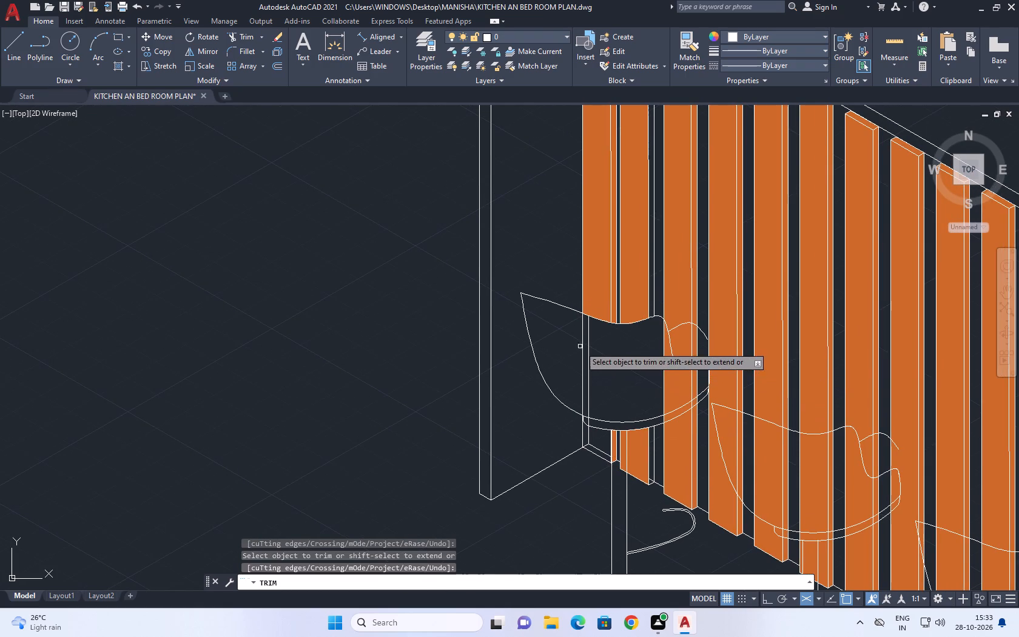
left_click(575, 343)
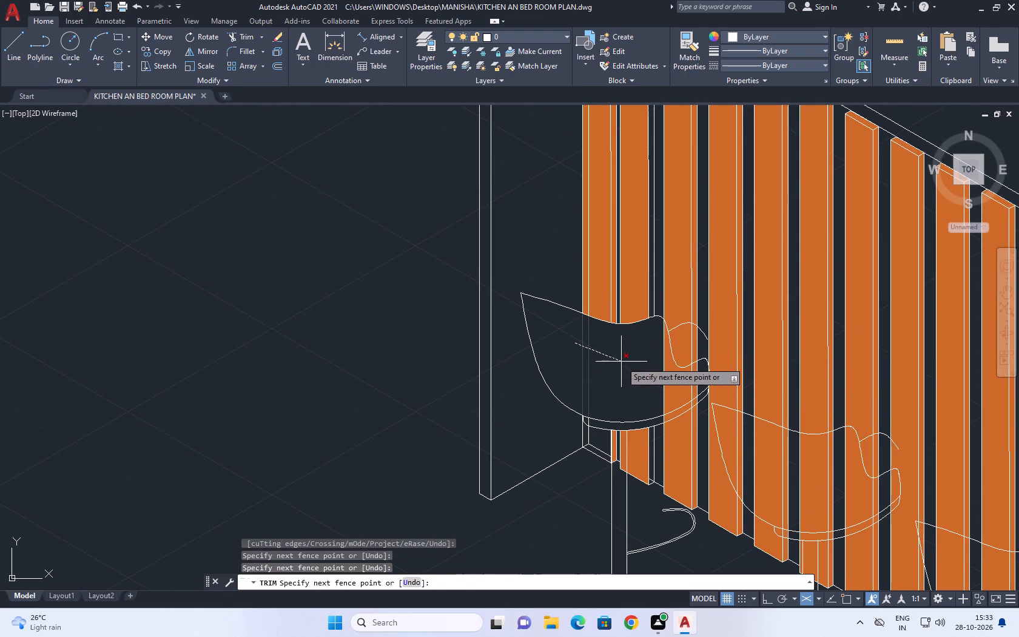
left_click(624, 364)
Trim the third slat's front fill, side strip and edge lines inside the first stool's seat outline.
middle_click_drag(647, 417, 639, 413)
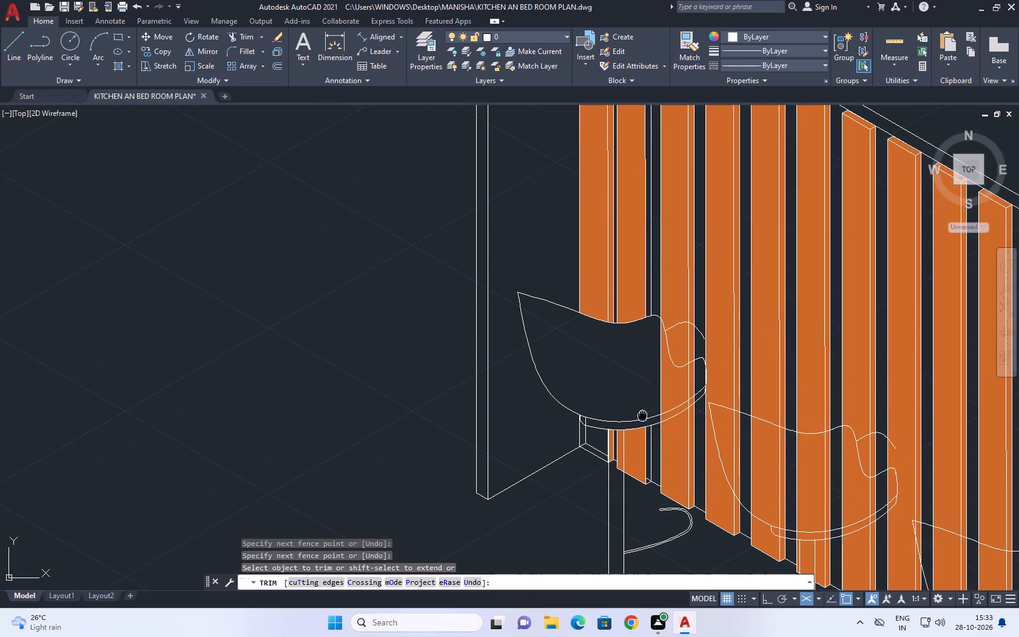
middle_click_drag(639, 413, 631, 314)
middle_click_drag(663, 274, 662, 393)
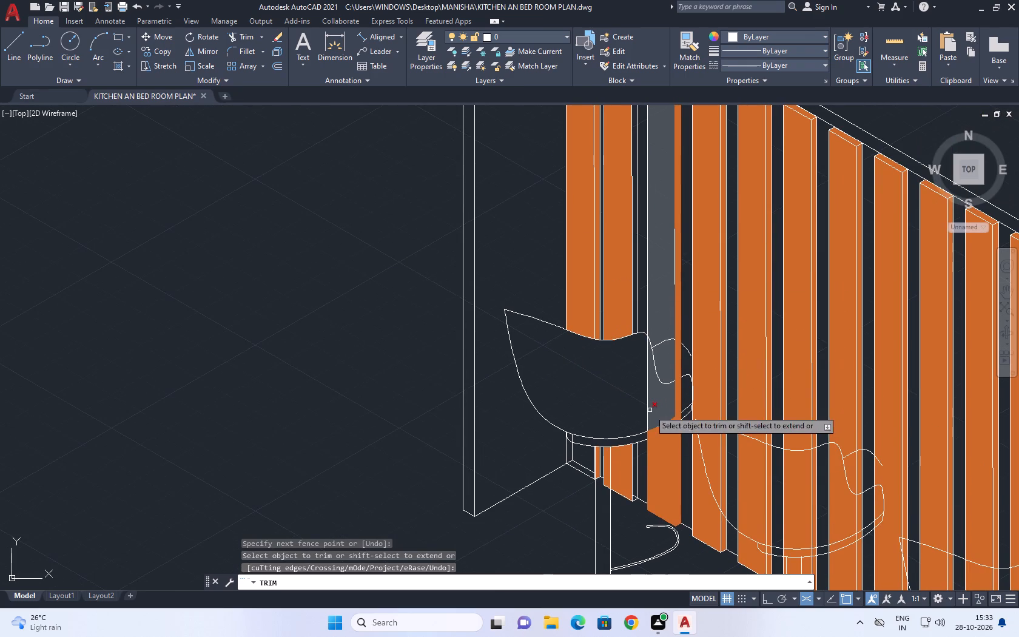
scroll(638, 377, "up", 1)
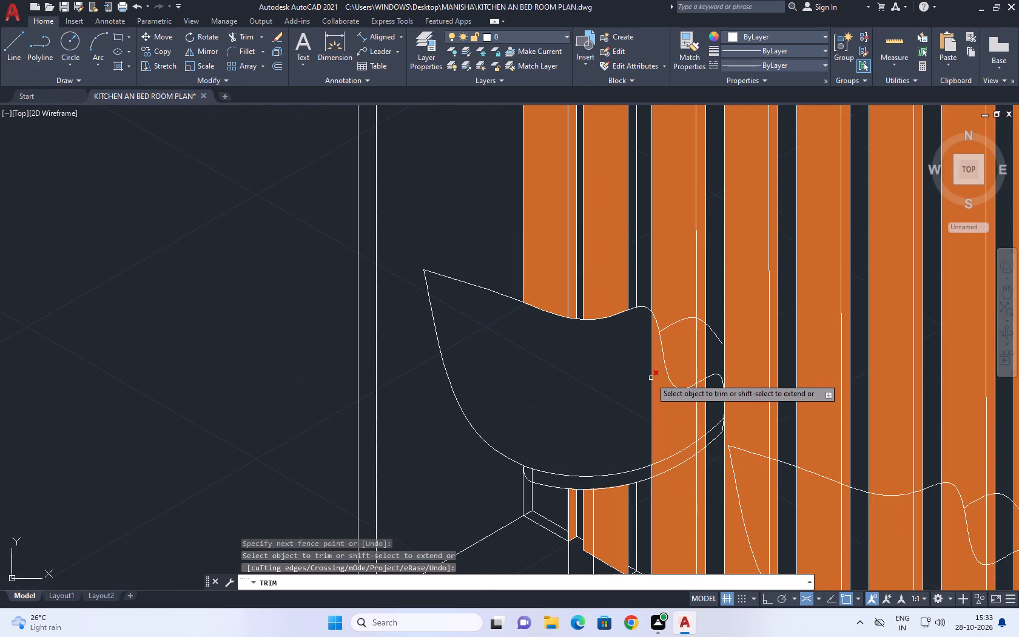
left_click(651, 378)
left_click(660, 400)
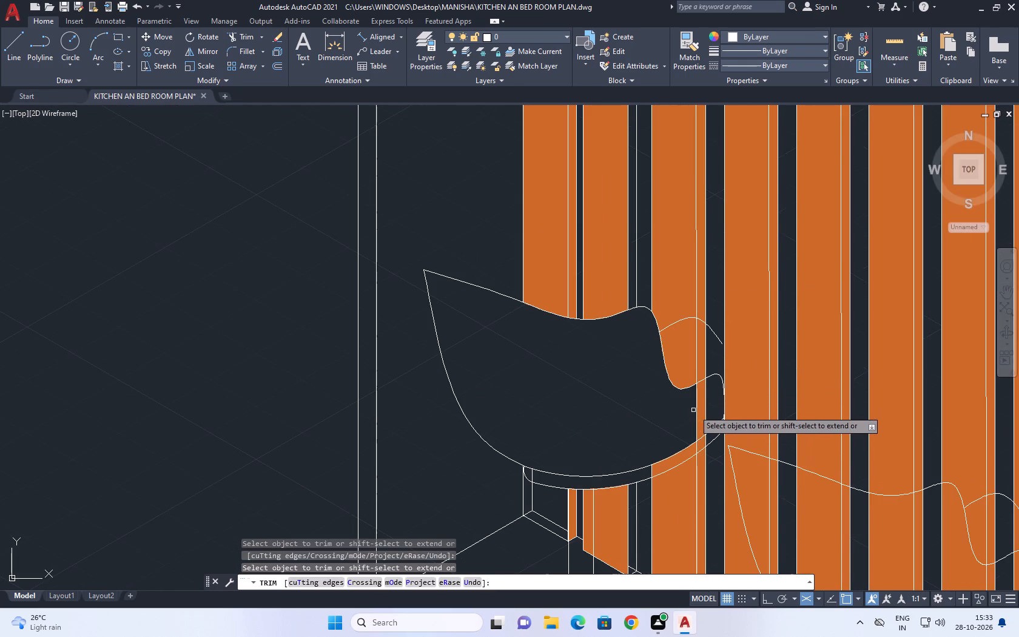
left_click(696, 403)
left_click(701, 400)
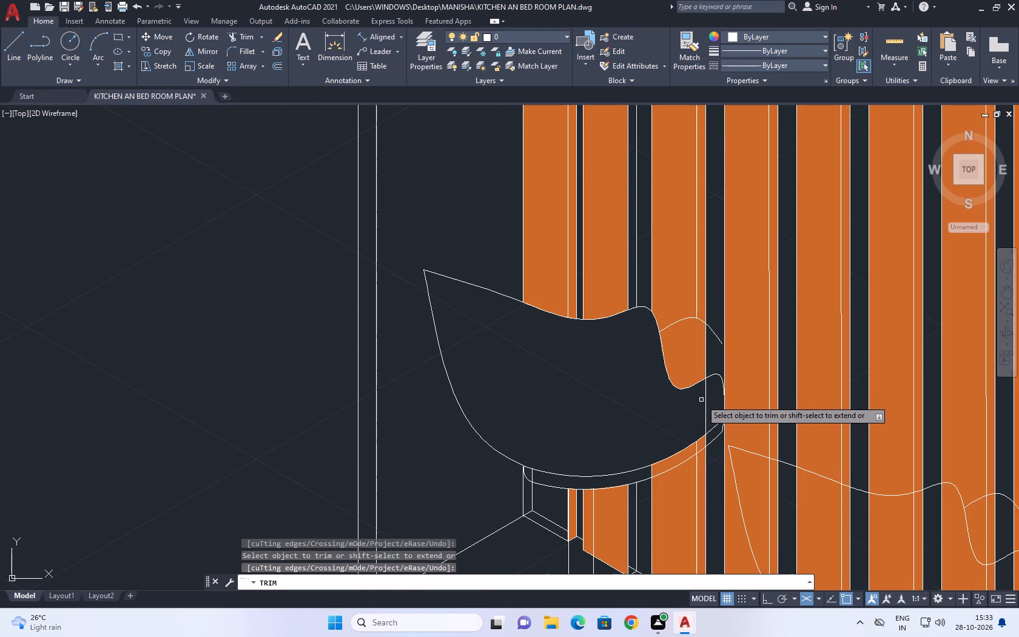
Trim the third slat's front fill, side strip and edge lines from the narrow band under the first stool's seat.
left_click(674, 460)
scroll(688, 447, "up", 2)
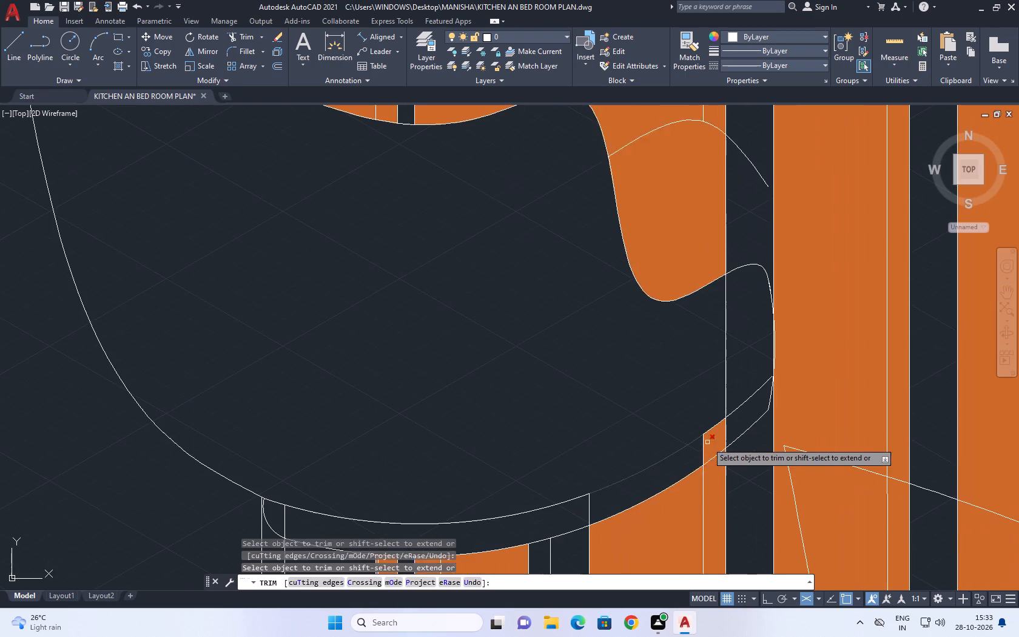
left_click(715, 443)
left_click(708, 439)
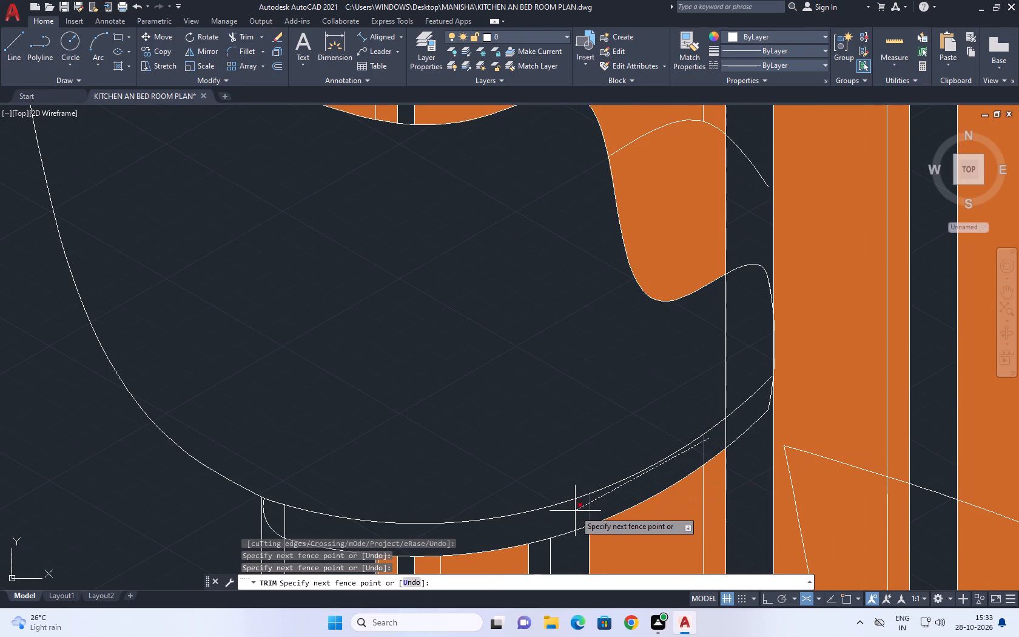
left_click(575, 511)
Trim the first slat's two vertical edge lines from the narrow band under the first stool's seat.
scroll(667, 442, "down", 3)
scroll(608, 467, "up", 1)
scroll(519, 463, "up", 3)
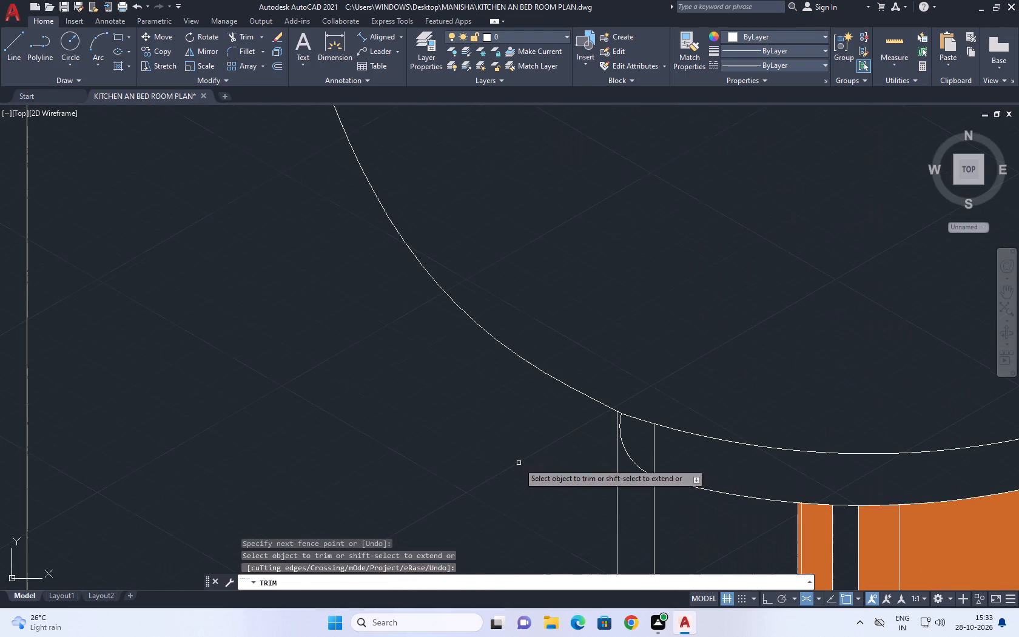
left_click_drag(695, 460, 687, 456)
left_click(633, 436)
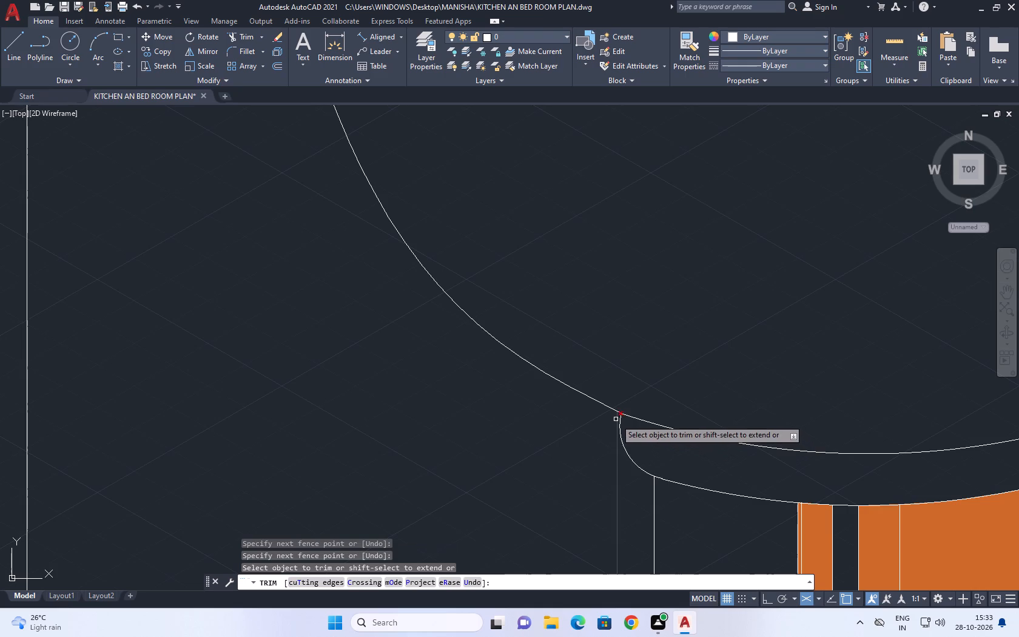
Examine the first stool's trimmed seat and backrest area and the slats showing through the other two stools.
scroll(630, 430, "down", 5)
middle_click_drag(720, 377, 707, 402)
scroll(707, 402, "down", 1)
scroll(739, 388, "up", 1)
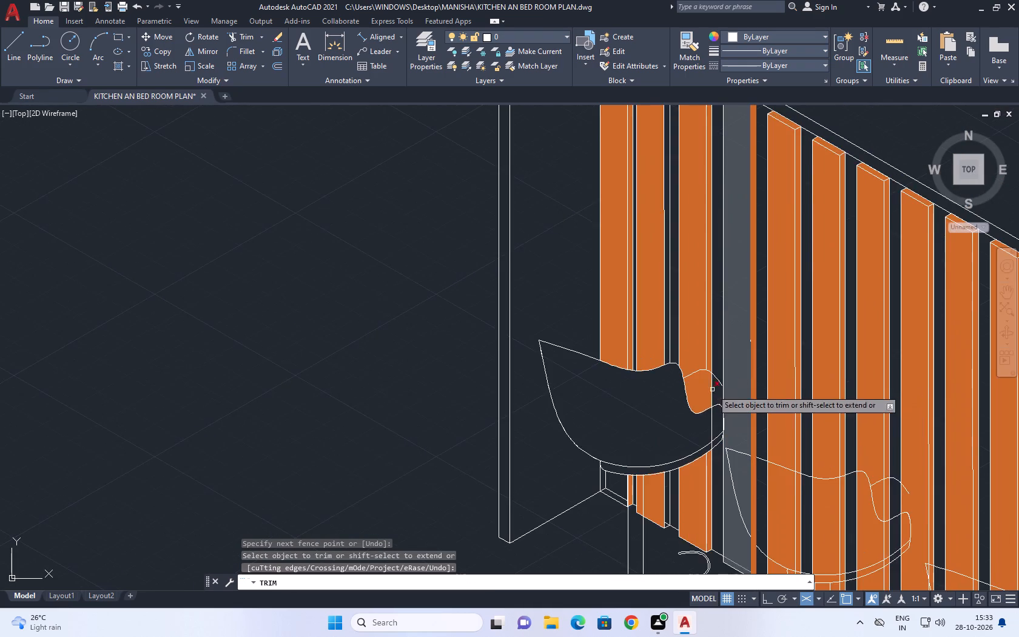
scroll(674, 394, "up", 1)
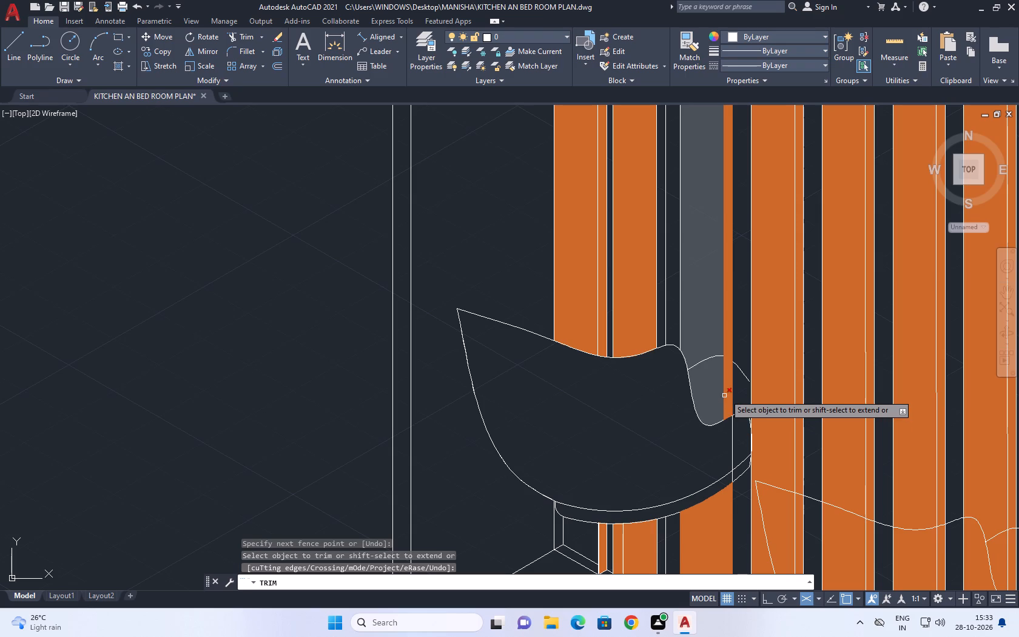
middle_click_drag(710, 408, 665, 426)
scroll(608, 422, "down", 2)
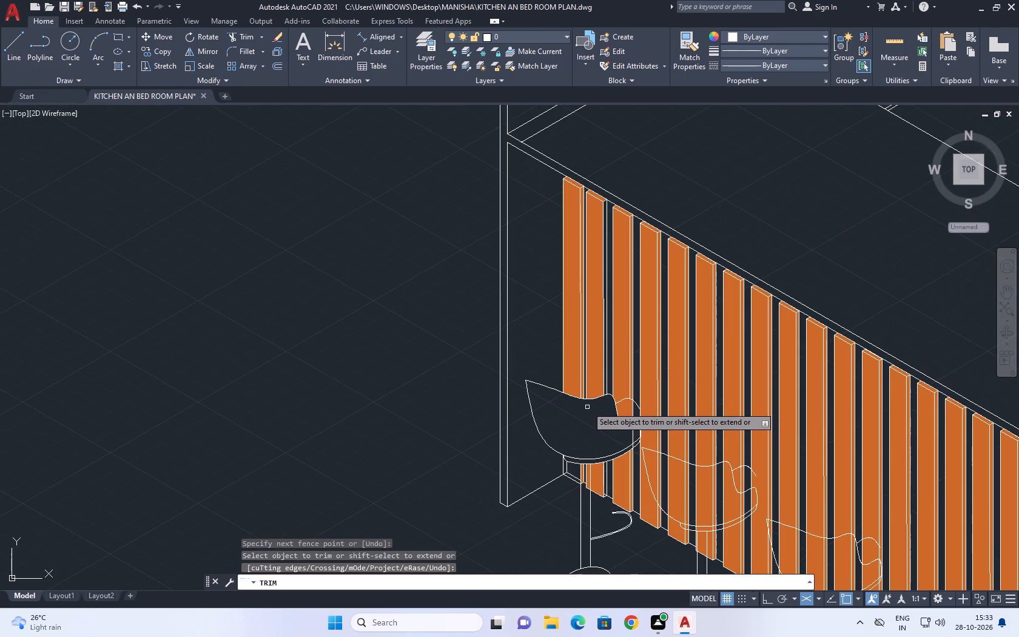
middle_click_drag(648, 450, 569, 314)
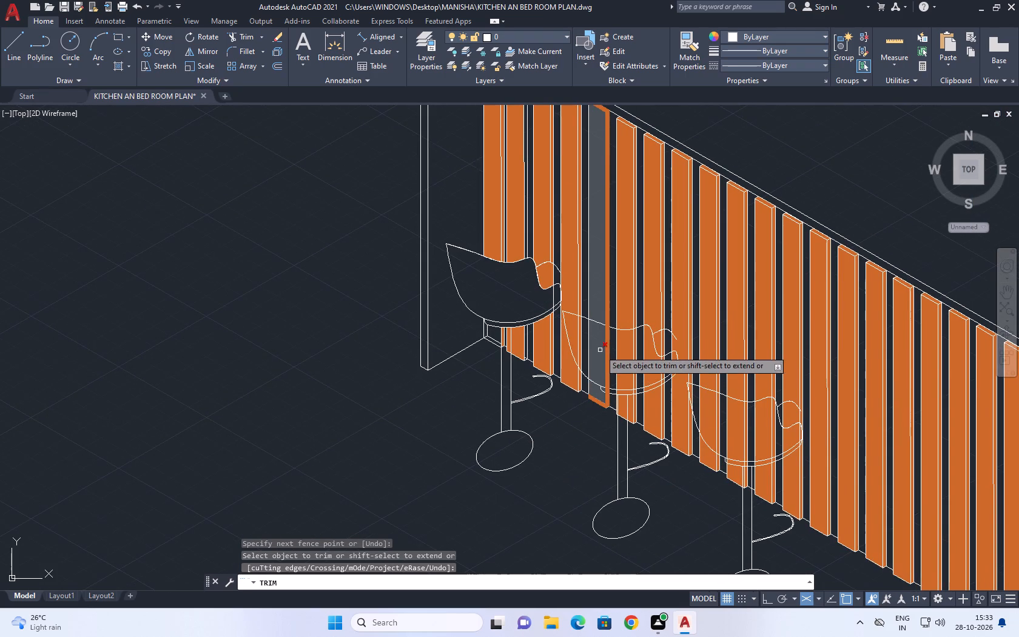
scroll(602, 367, "up", 1)
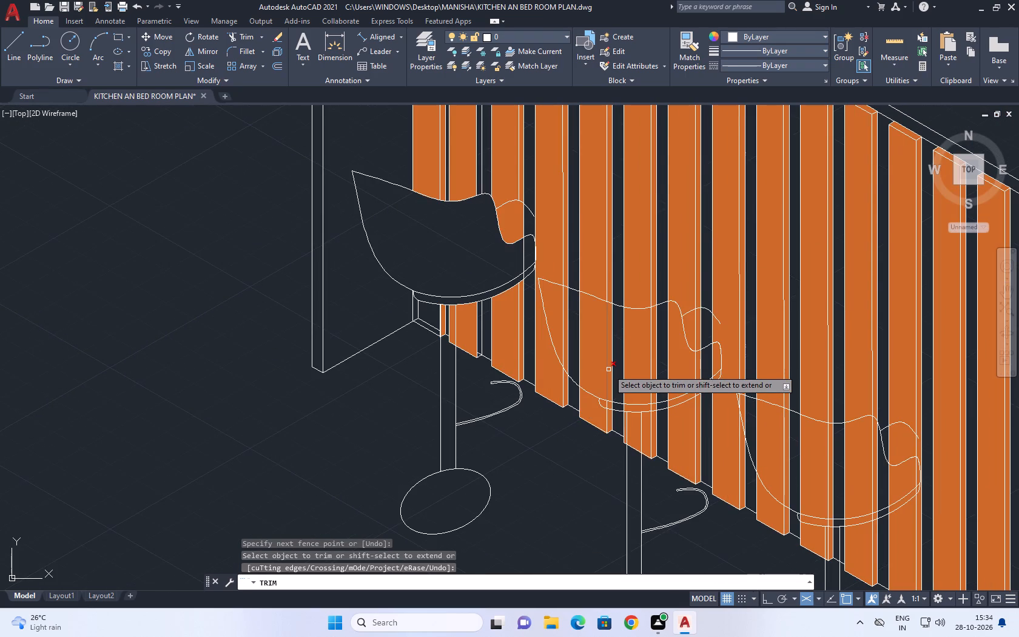
scroll(611, 371, "up", 2)
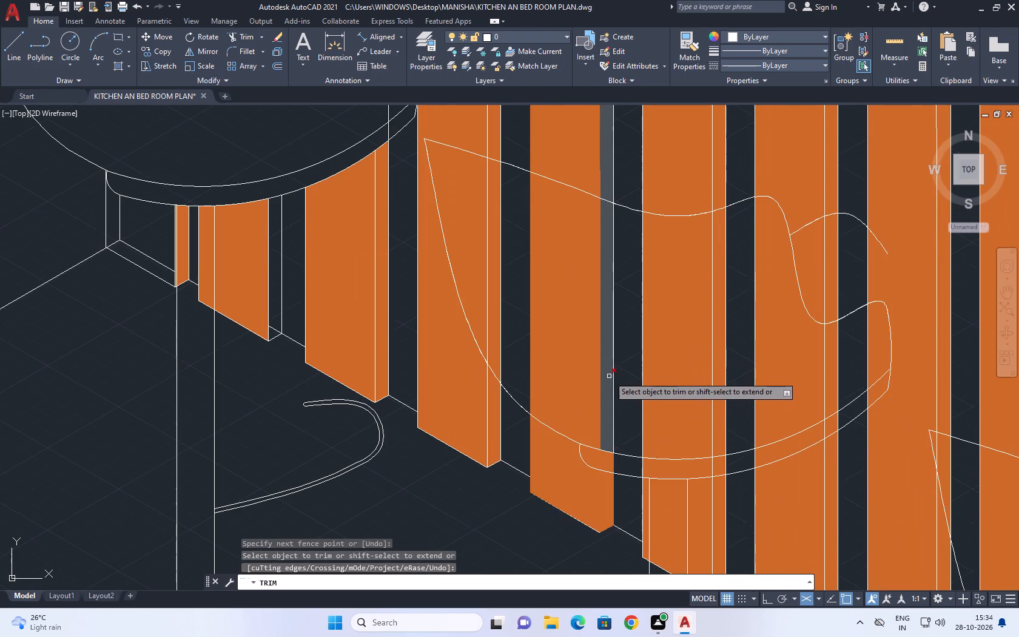
scroll(607, 376, "down", 4)
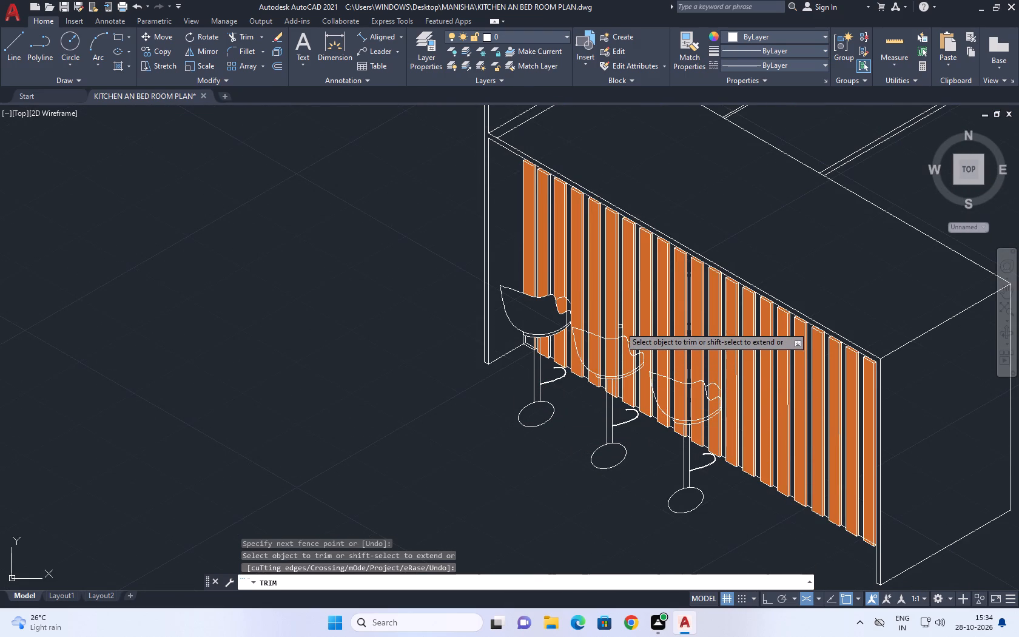
Trim the seventh slat's front fill, side strip and edge lines inside the second stool's seat outline.
scroll(631, 368, "up", 2)
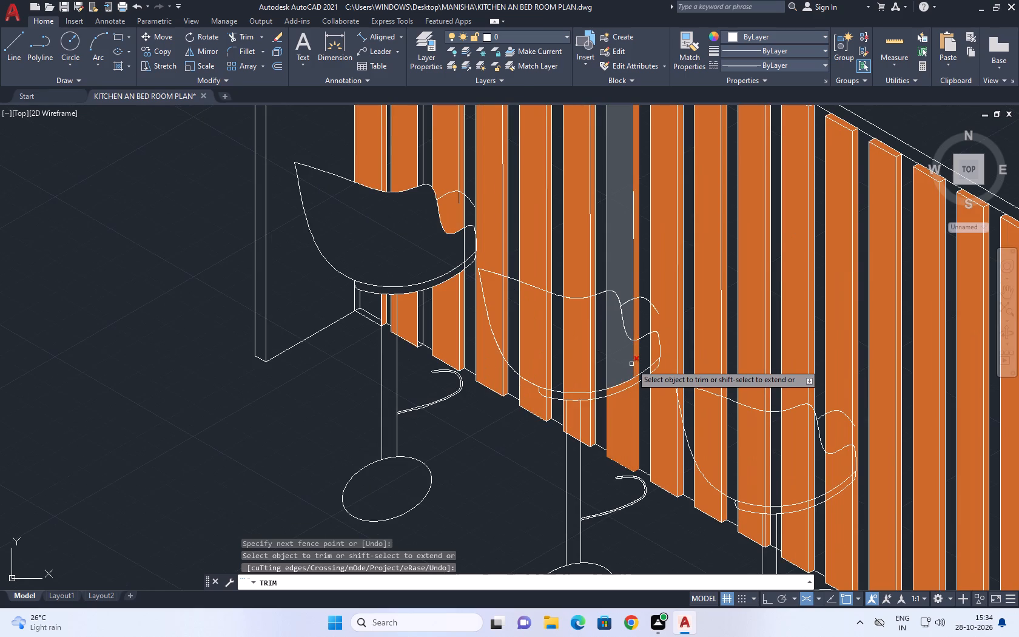
left_click(628, 363)
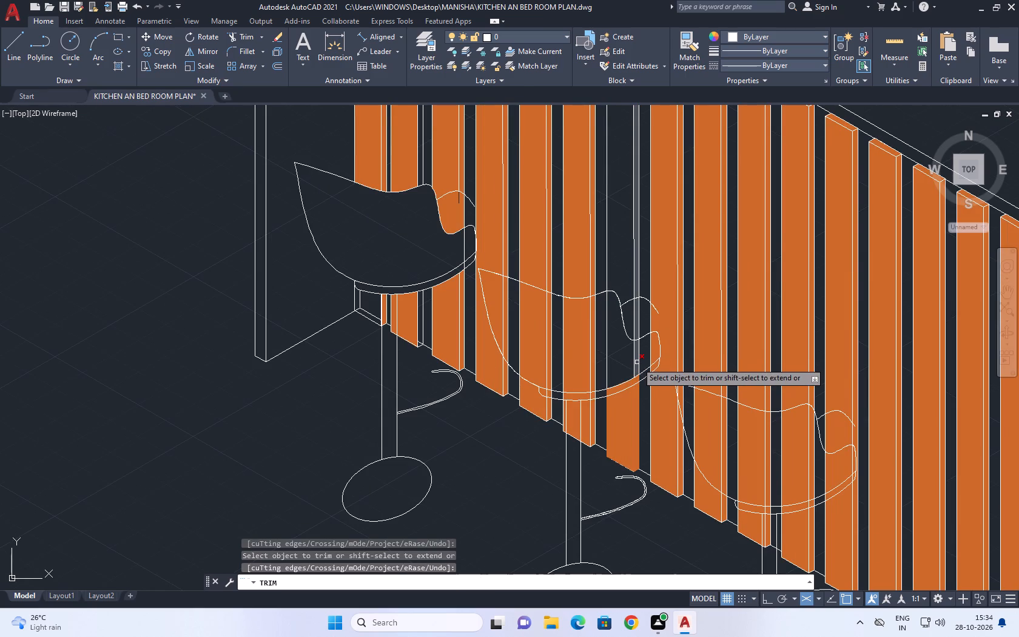
left_click(637, 362)
left_click(609, 354)
left_click(602, 325)
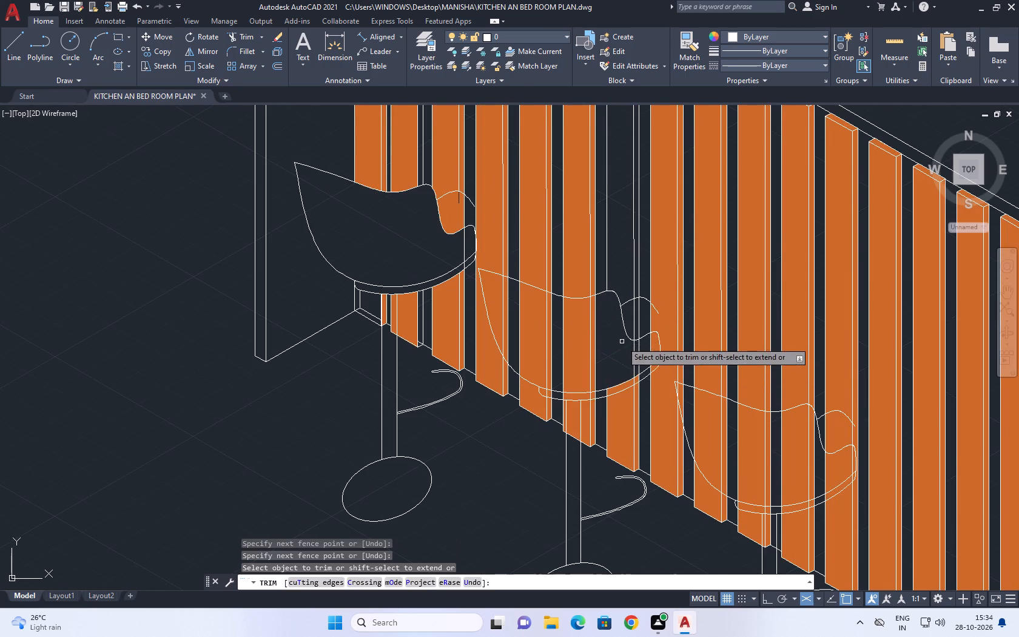
scroll(624, 345, "up", 2)
left_click(668, 362)
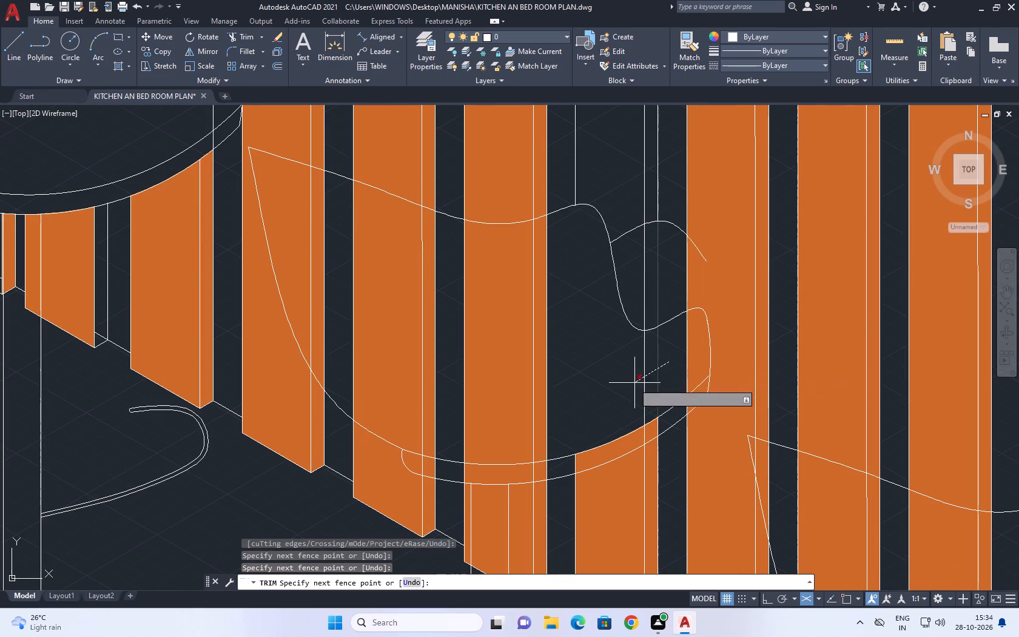
left_click(616, 394)
scroll(626, 342, "down", 1)
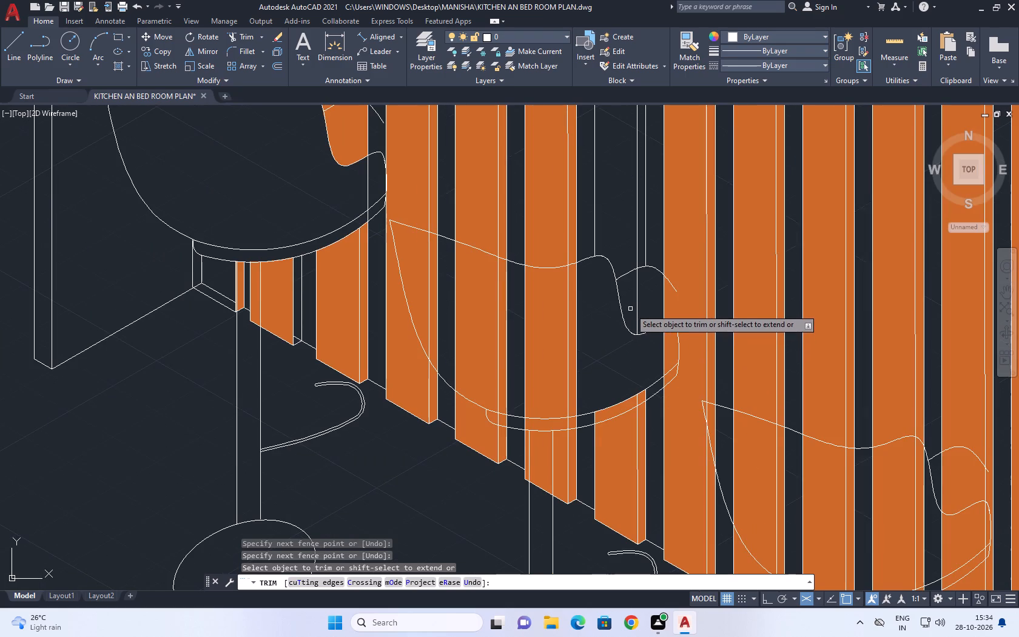
middle_click_drag(630, 309, 615, 373)
left_click(621, 357)
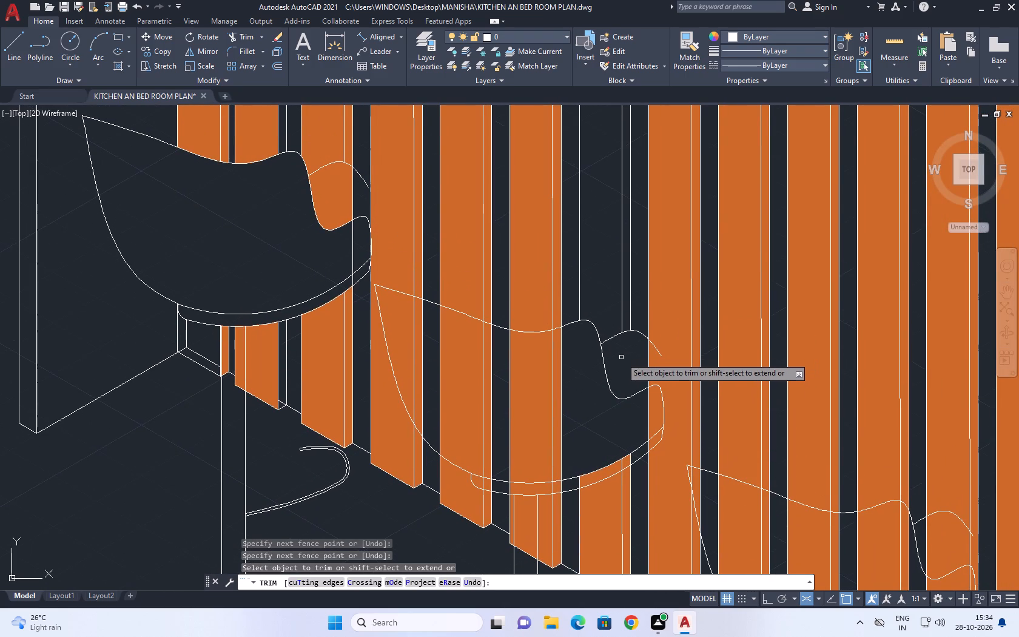
Trim the fifth and sixth slats' front fills, side strips and edge lines inside the second stool's seat outline.
middle_click_drag(567, 370, 596, 369)
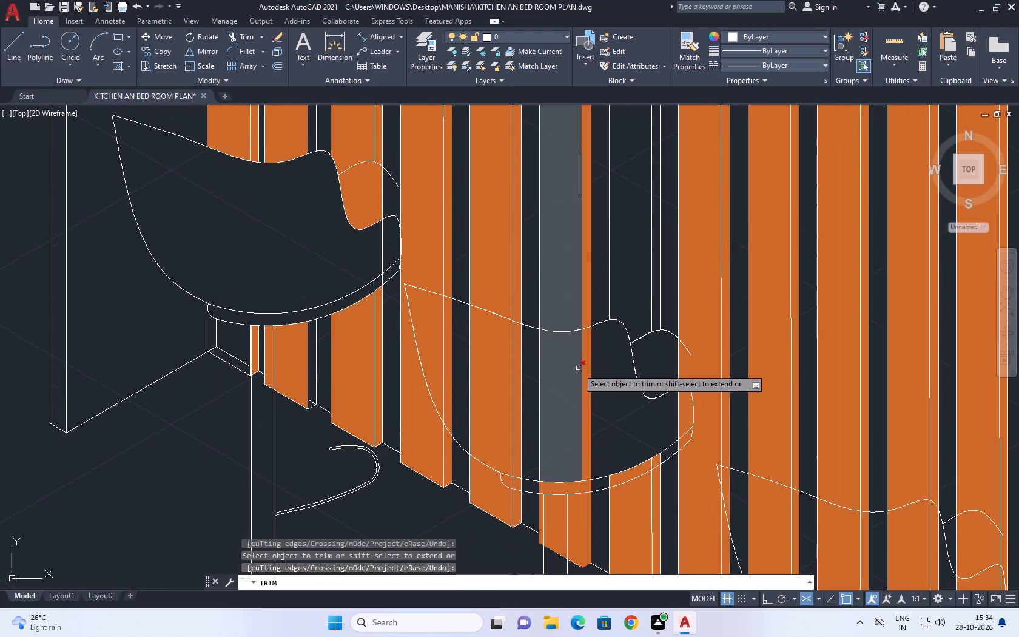
left_click(565, 382)
left_click(603, 390)
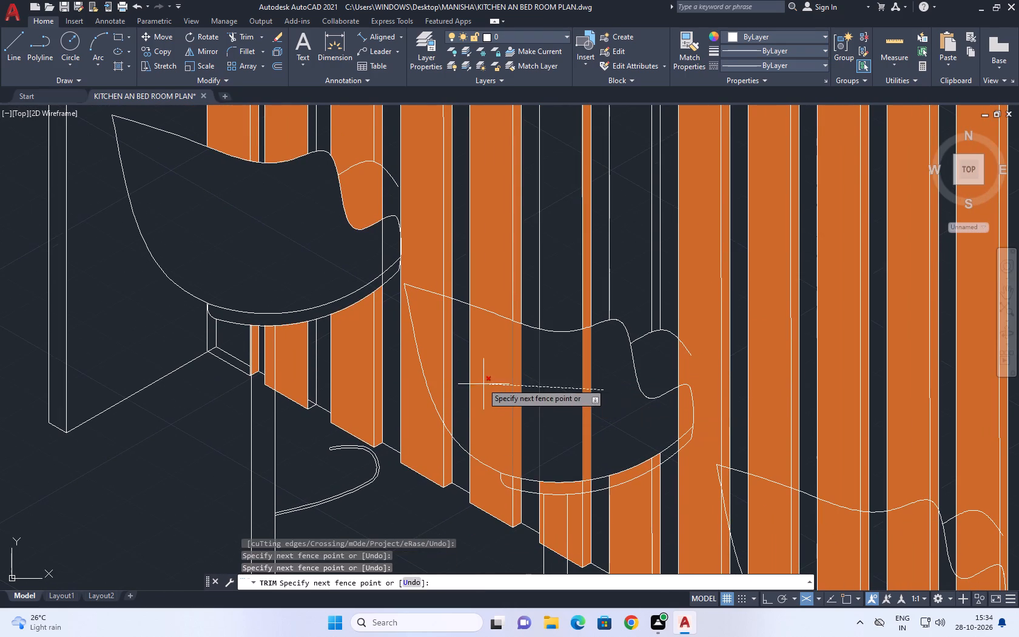
left_click(460, 364)
left_click(624, 402)
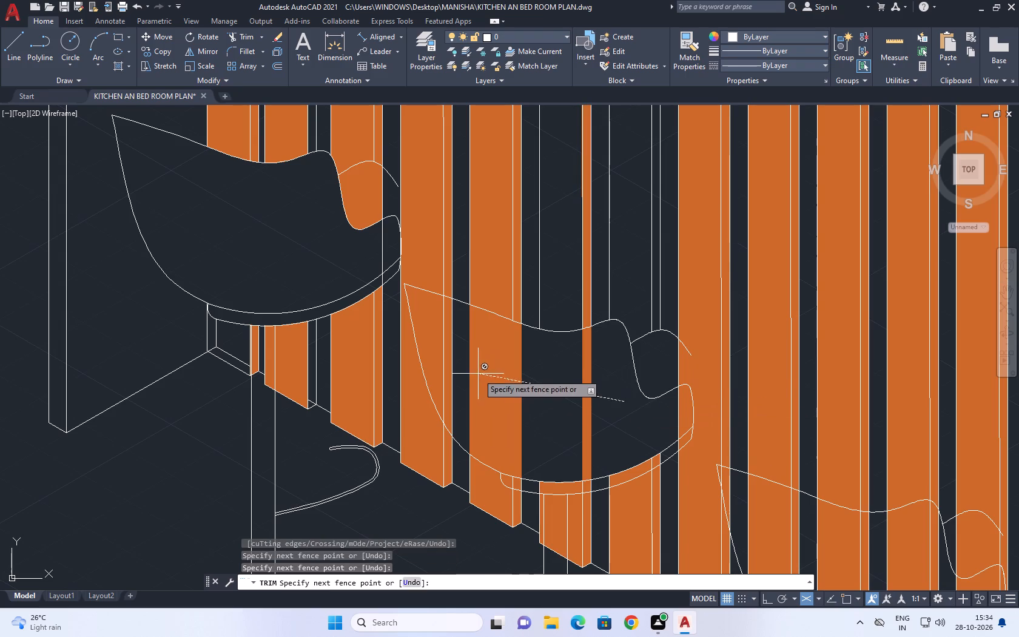
left_click(478, 374)
left_click(487, 378)
left_click(512, 390)
left_click(531, 396)
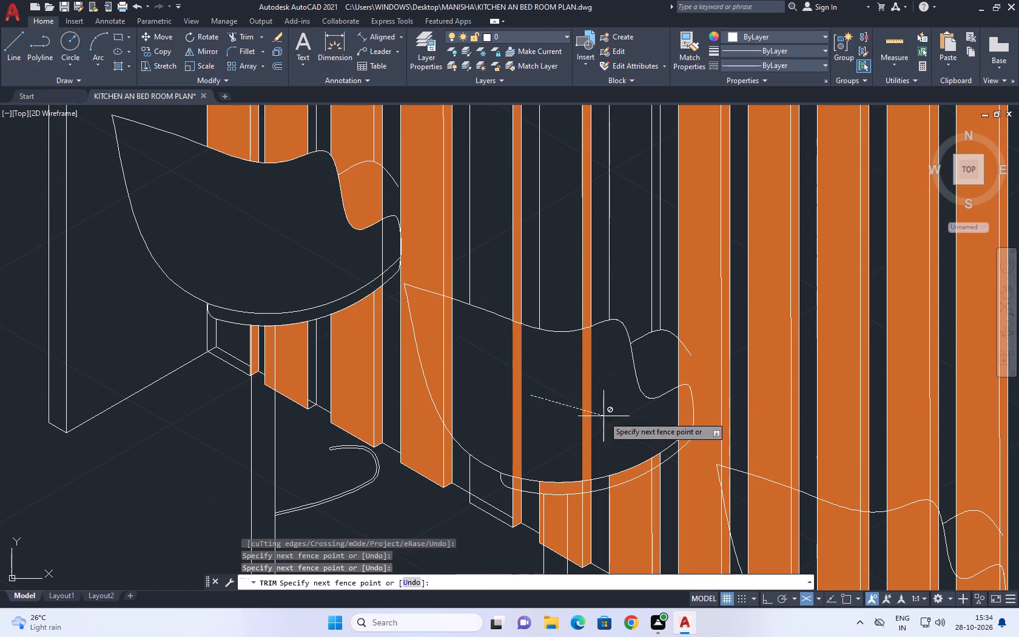
left_click(604, 416)
left_click(608, 413)
left_click(514, 381)
left_click(517, 388)
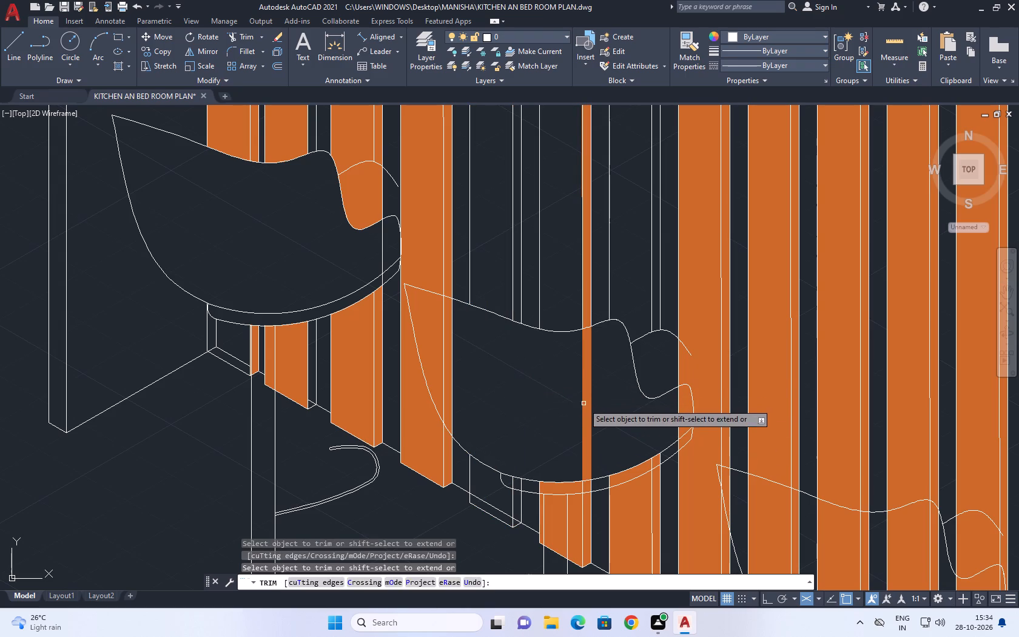
left_click(588, 399)
Trim the fifth, sixth and seventh slats' fills and edge lines from the narrow band under the second stool's seat.
middle_click_drag(570, 473, 619, 312)
scroll(629, 384, "up", 2)
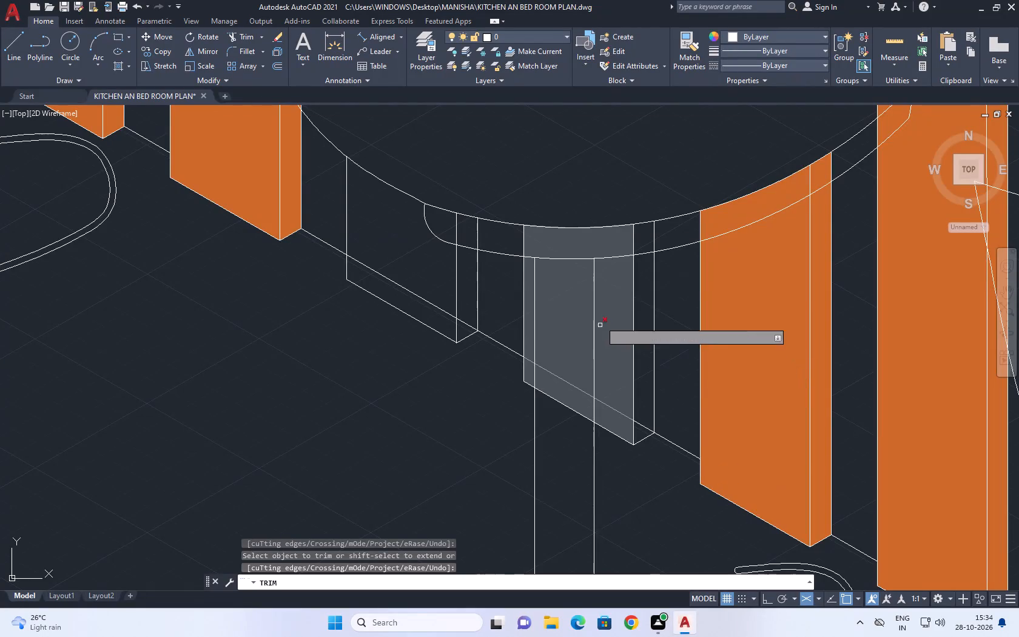
middle_click_drag(604, 282, 595, 397)
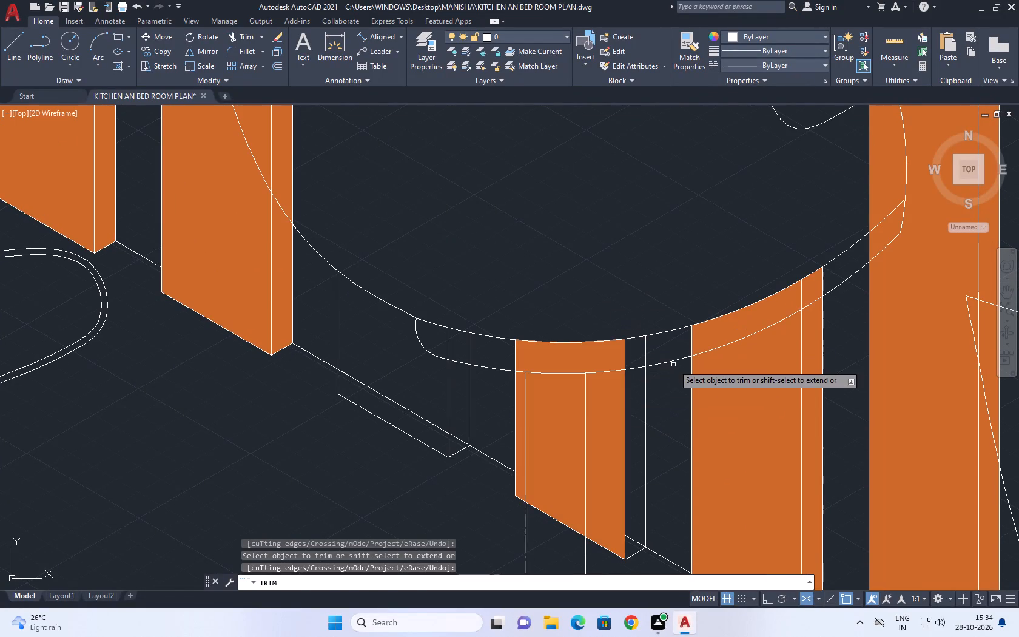
left_click(649, 350)
left_click(501, 351)
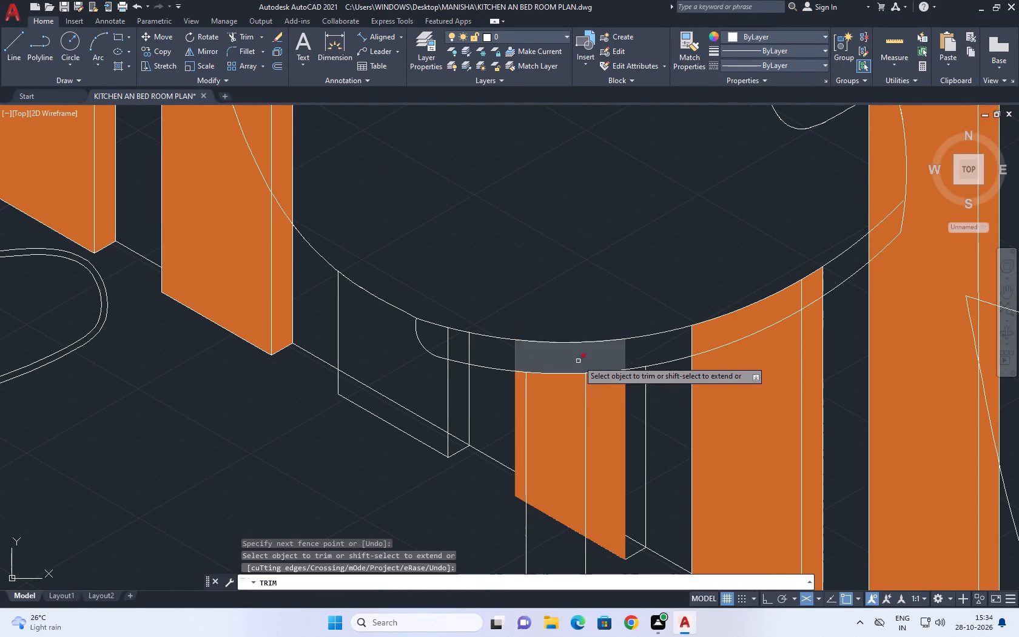
left_click(578, 360)
left_click(504, 348)
left_click(428, 337)
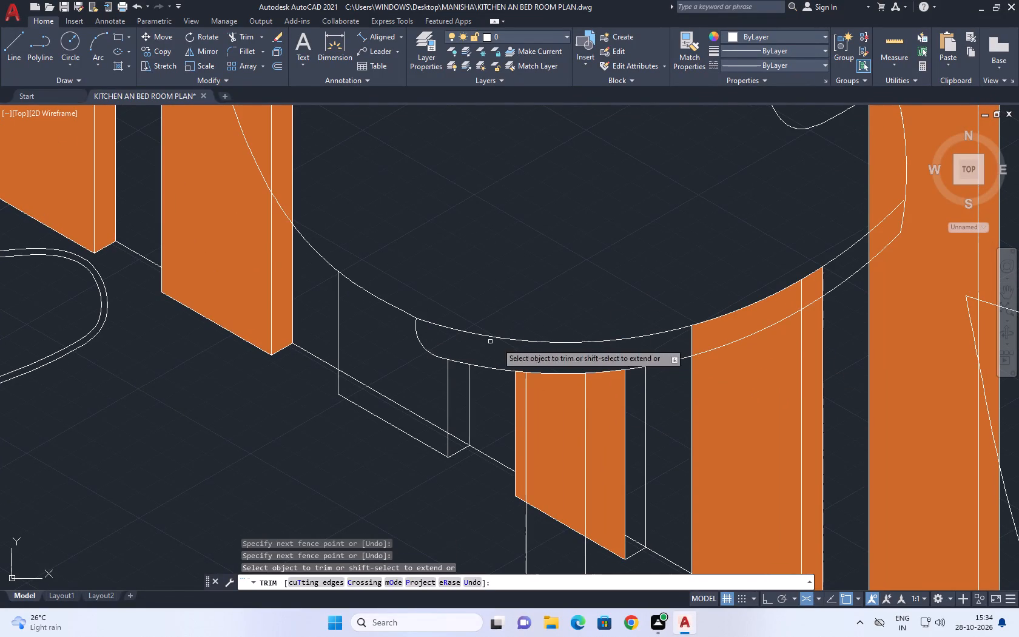
middle_click_drag(556, 343, 437, 461)
left_click(716, 389)
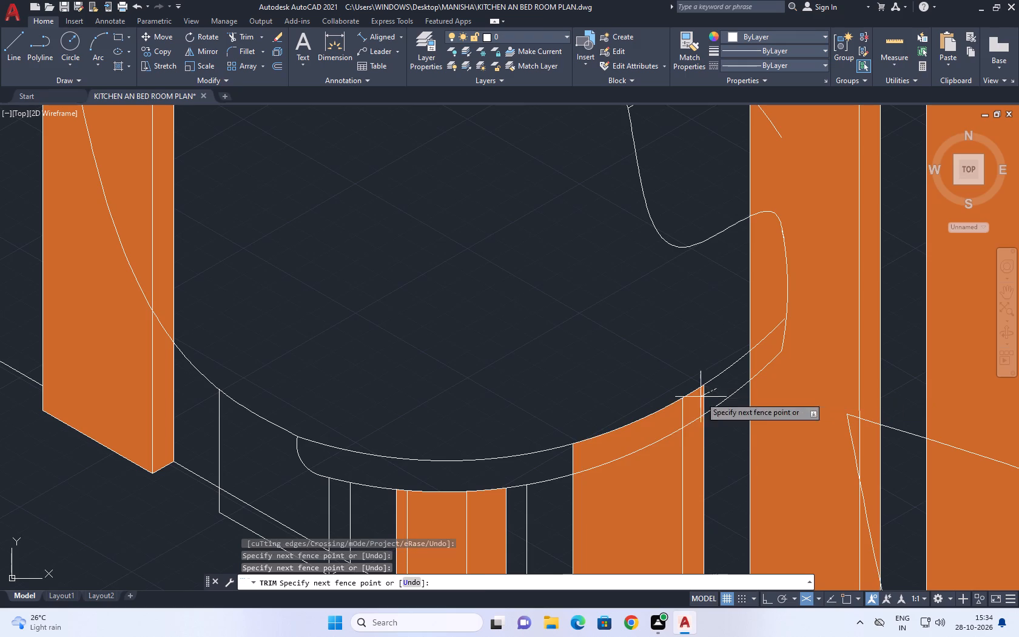
left_click(652, 424)
left_click(690, 410)
left_click(671, 412)
left_click(622, 434)
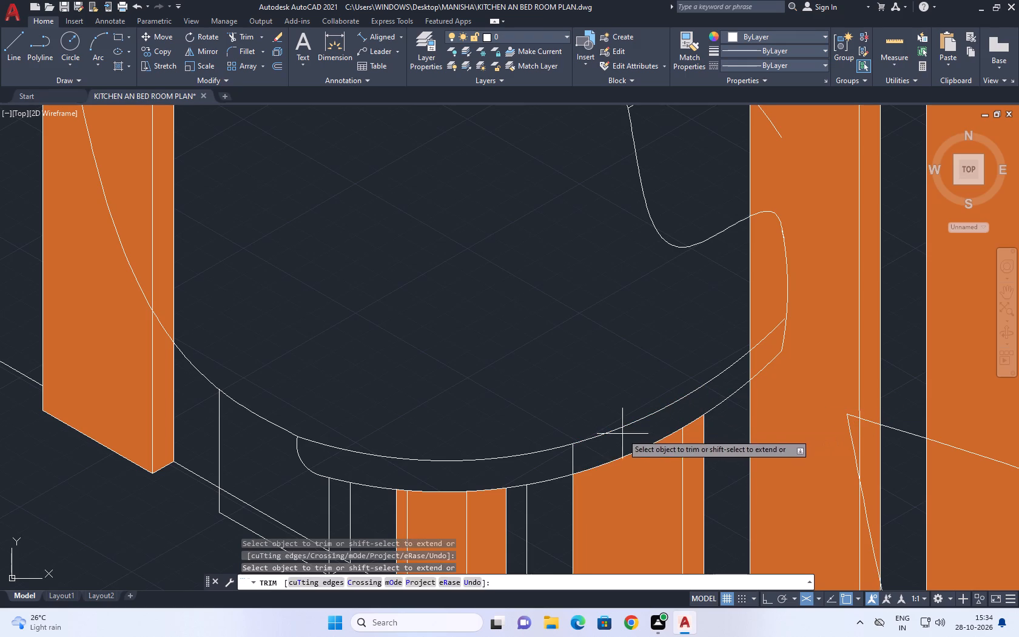
left_click_drag(566, 453, 550, 454)
Trim the eighth slat's front fill and edge line where they cross the second stool's seat rim and lower band.
scroll(649, 421, "down", 5)
scroll(664, 408, "up", 3)
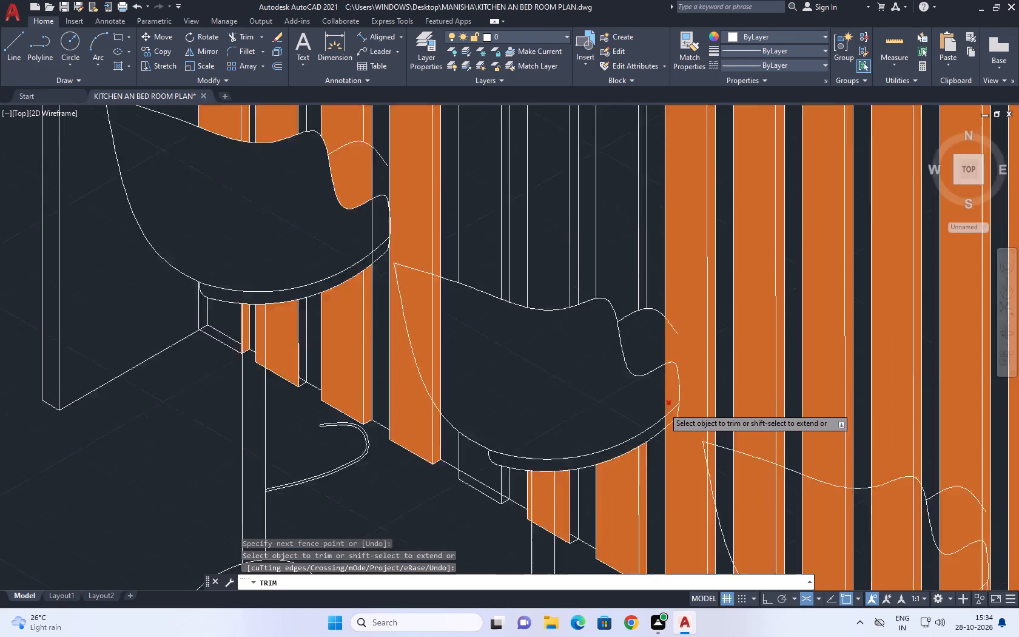
left_click(673, 389)
left_click(669, 369)
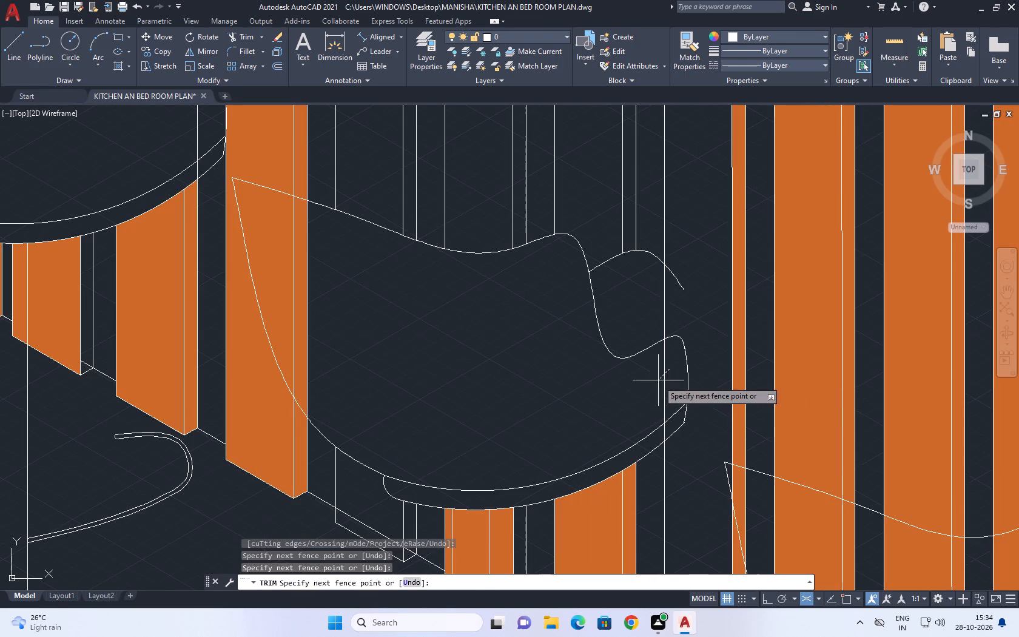
left_click(653, 385)
left_click(664, 433)
Trim the fourth slat's front fill, side strip and edge lines inside the pointed end of the second stool's seat.
middle_click_drag(450, 355, 646, 394)
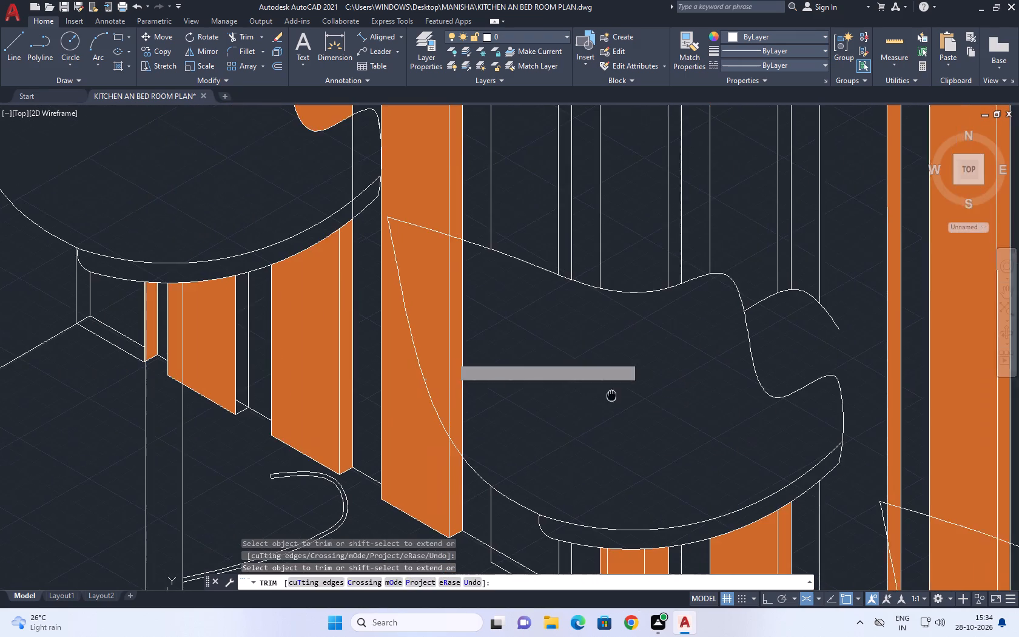
scroll(654, 392, "down", 1)
middle_click_drag(564, 346, 582, 366)
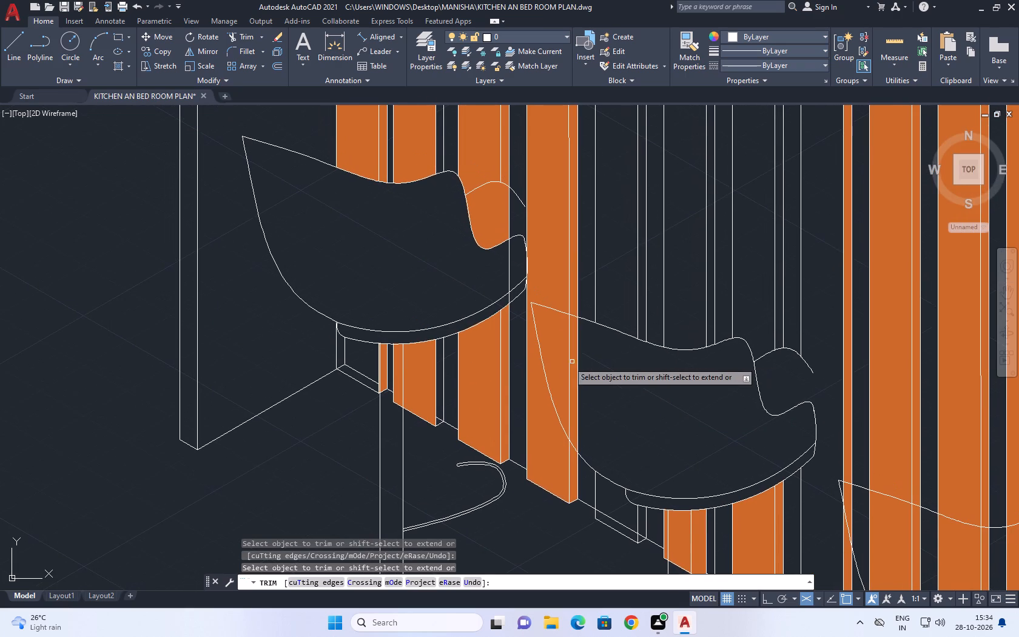
left_click(562, 358)
left_click(574, 365)
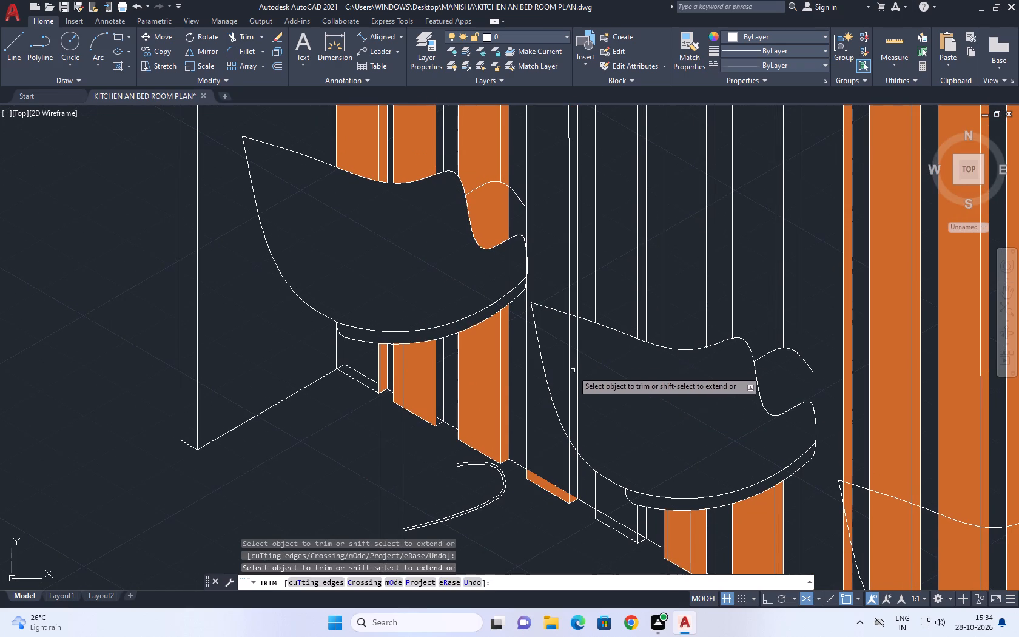
left_click_drag(594, 390, 588, 386)
left_click(555, 351)
Trim the eleventh slat's front fill, side strip and edge lines inside the third stool's seat outline.
middle_click_drag(631, 386, 568, 306)
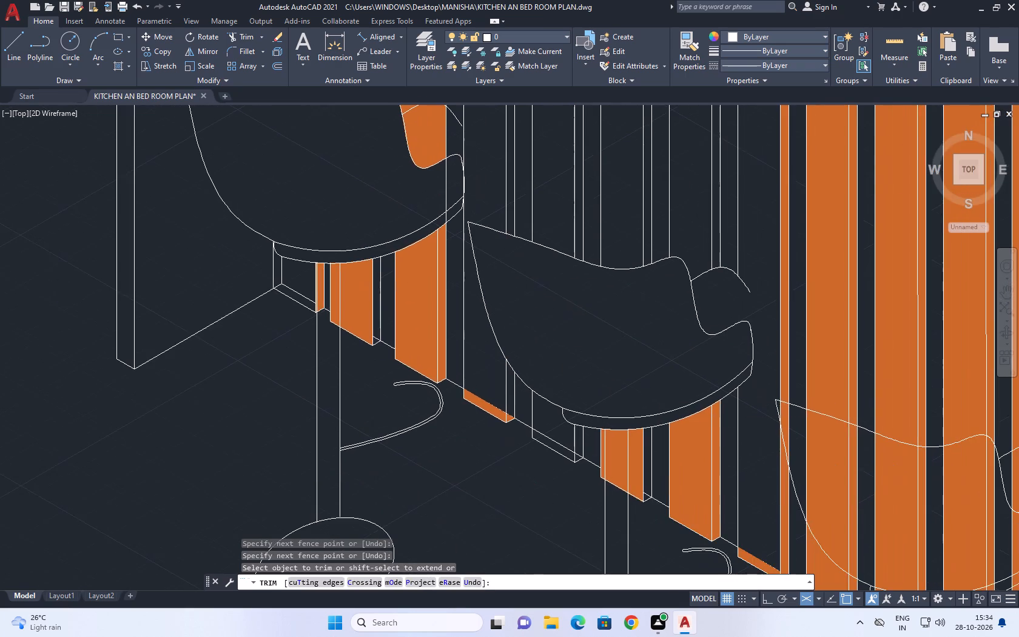
scroll(651, 404, "down", 1)
middle_click_drag(693, 419, 639, 331)
middle_click(636, 328)
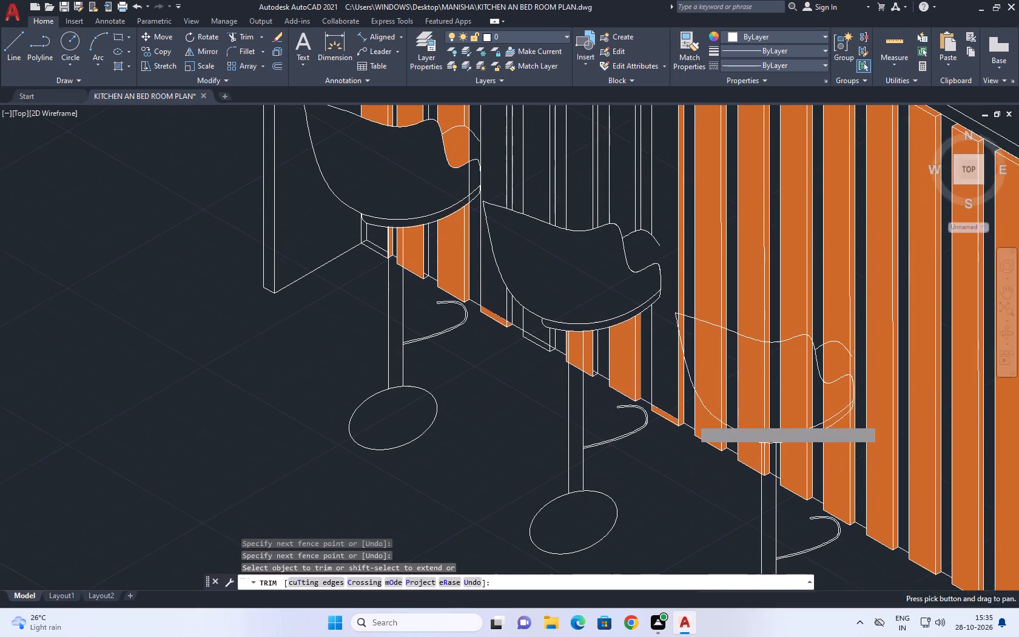
middle_click_drag(632, 288, 571, 308)
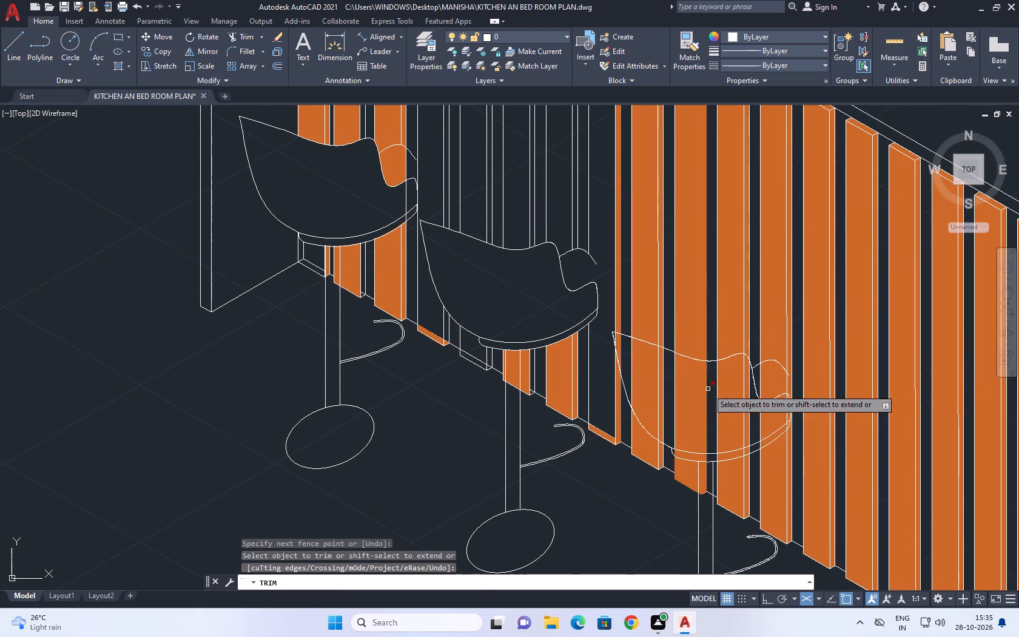
middle_click_drag(708, 388, 670, 354)
scroll(685, 378, "up", 1)
left_click(690, 365)
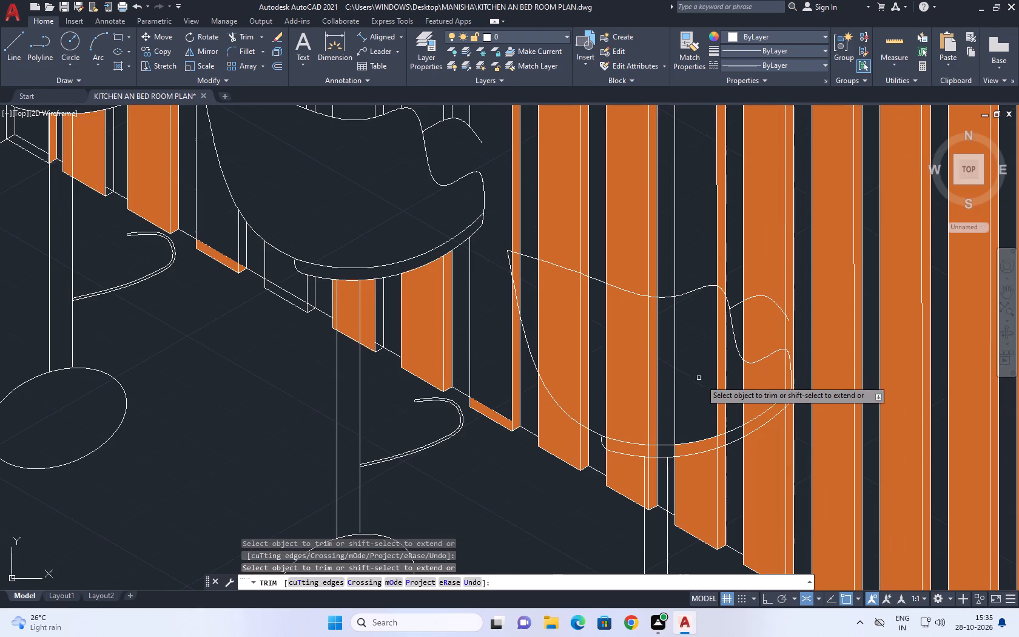
left_click(721, 387)
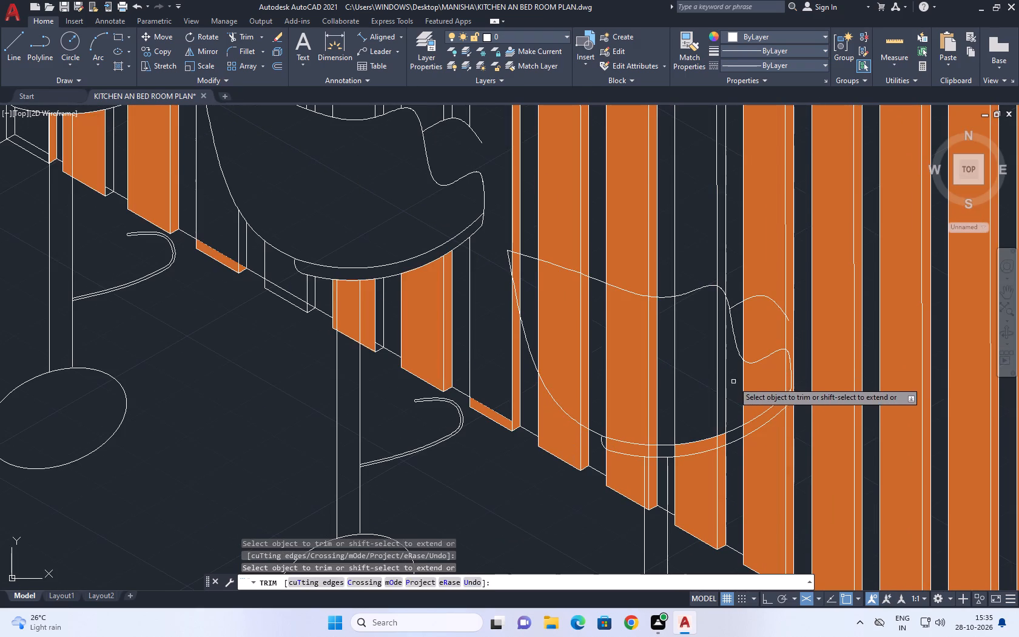
left_click(733, 381)
left_click(673, 350)
Trim the ninth and tenth slats' front fills, side strips and edge lines inside the third stool's seat outline.
left_click_drag(684, 385, 677, 386)
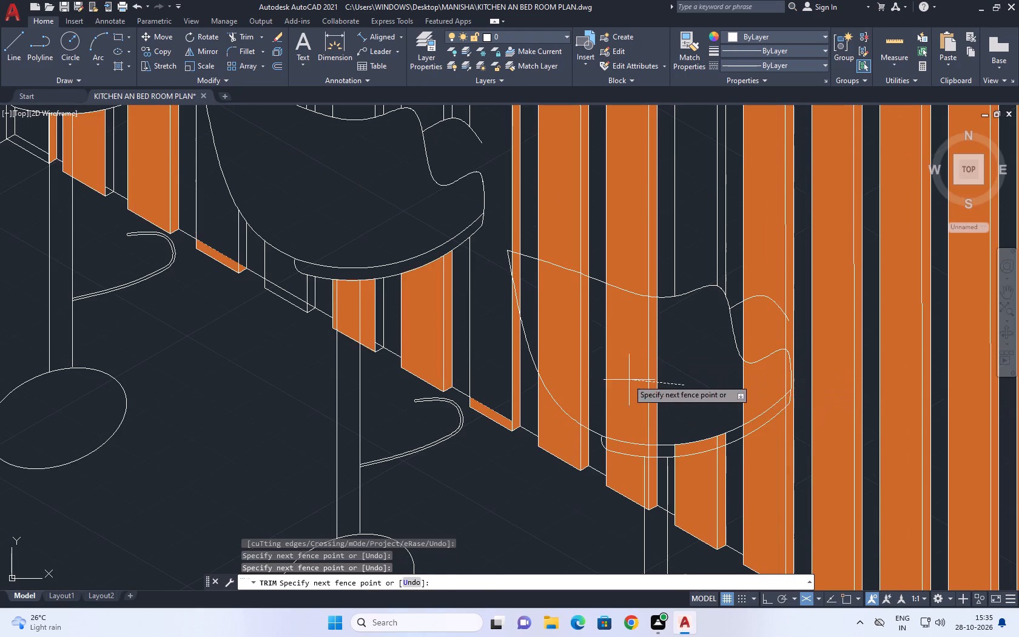
left_click(531, 307)
left_click(653, 369)
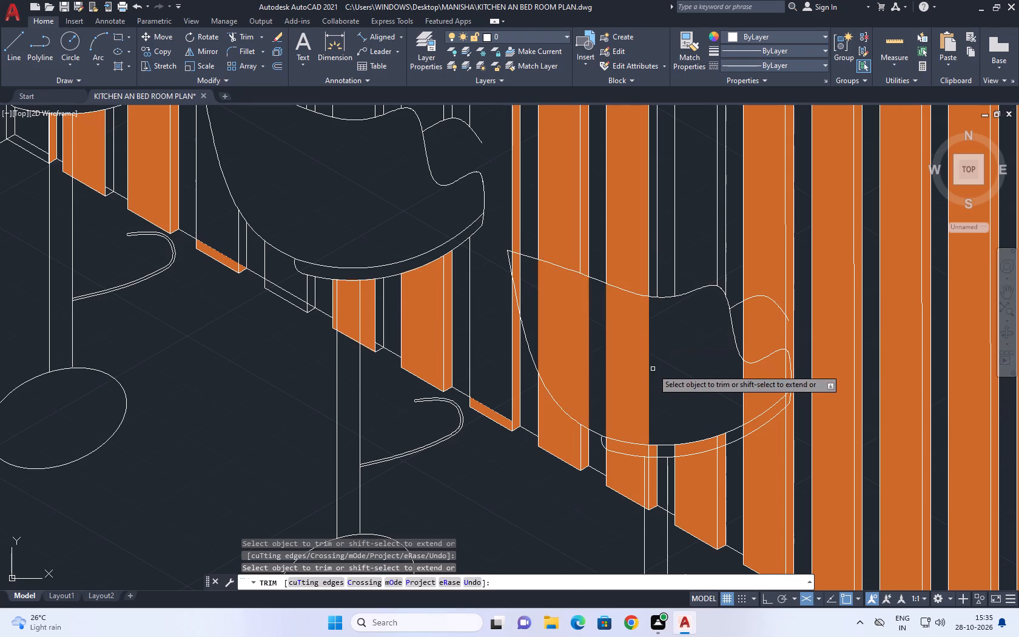
left_click(637, 362)
left_click(587, 337)
left_click(557, 325)
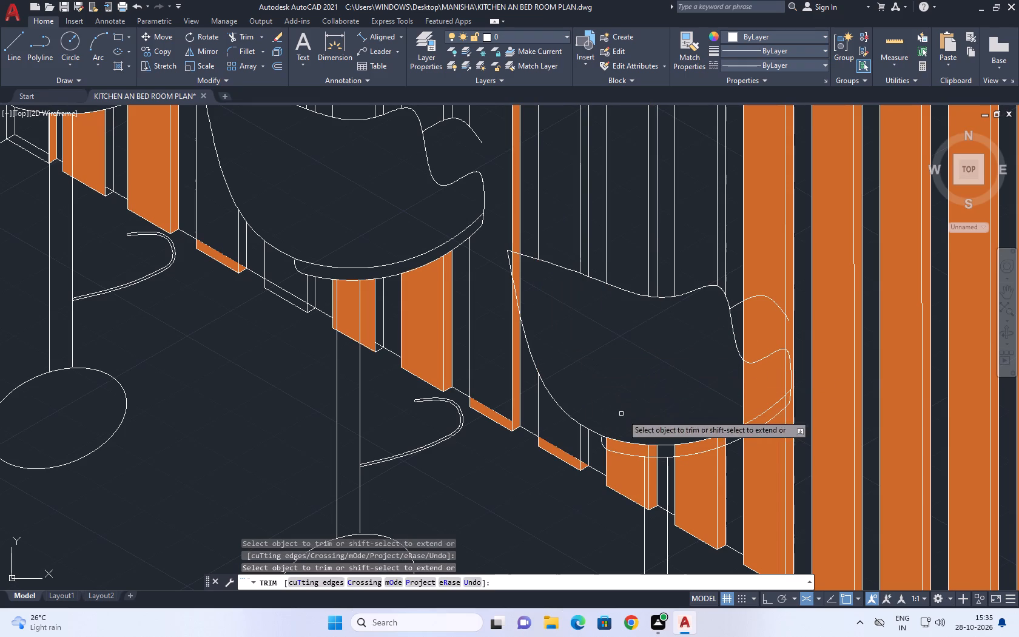
Trim the twelfth slat's front fill, side strip and edge lines inside the third stool's seat rim.
middle_click_drag(759, 379, 731, 377)
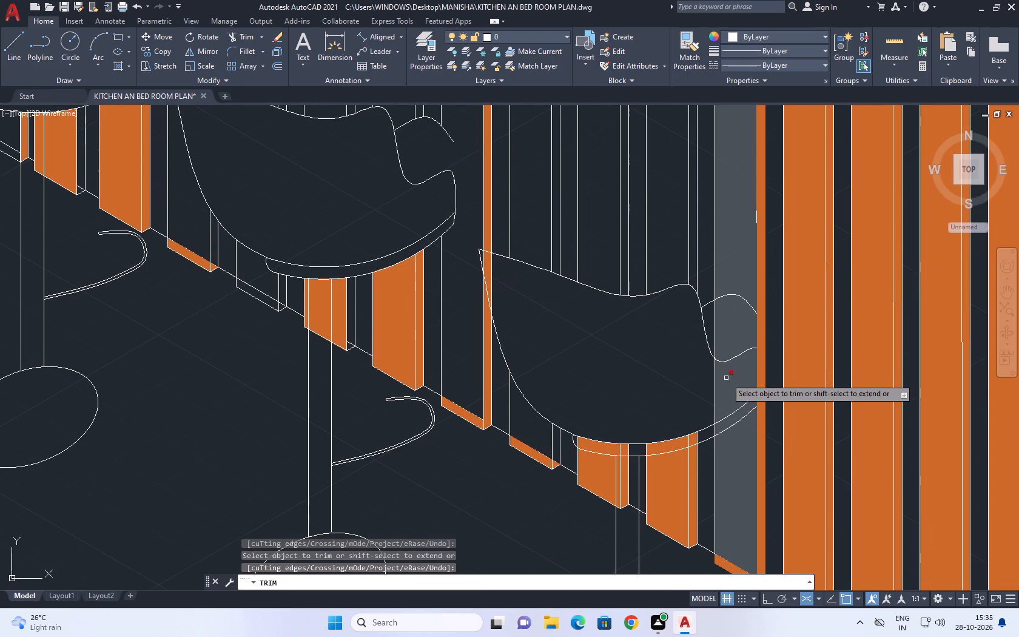
left_click(726, 378)
left_click(734, 375)
left_click(695, 389)
scroll(753, 371, "up", 2)
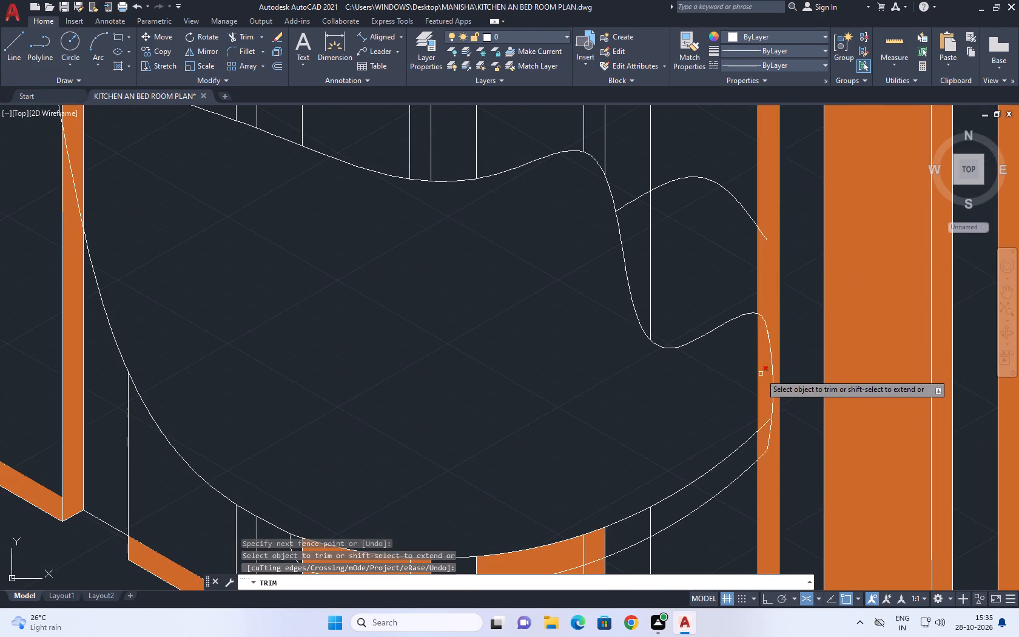
left_click(761, 374)
left_click(764, 372)
left_click(730, 403)
Trim the twelfth slat's edge lines between the two rim curves of the third stool's seat.
middle_click_drag(738, 446, 789, 309)
scroll(782, 326, "up", 1)
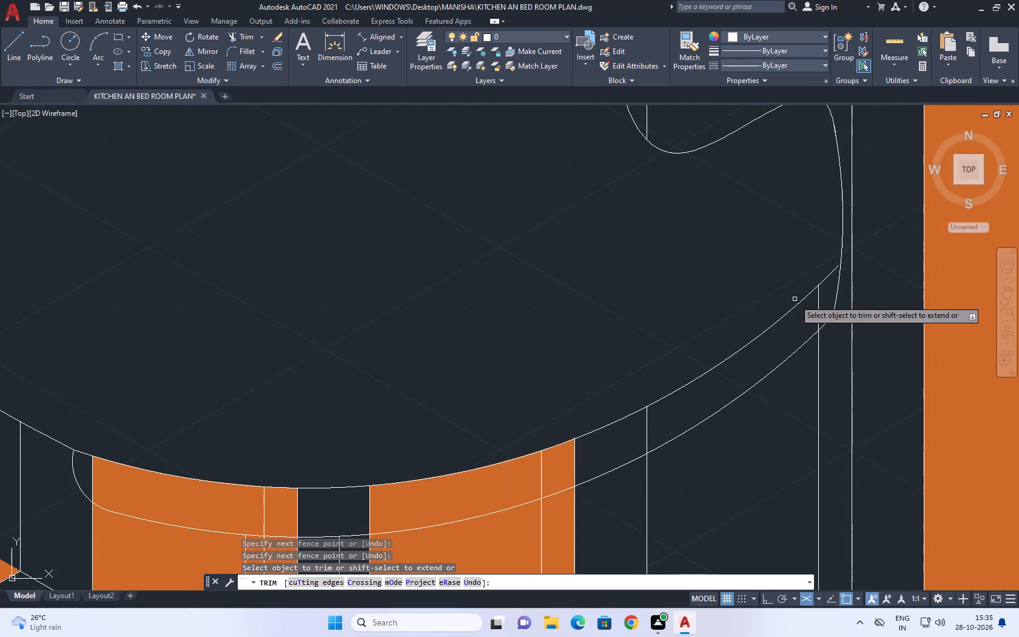
scroll(804, 306, "up", 1)
left_click(831, 287)
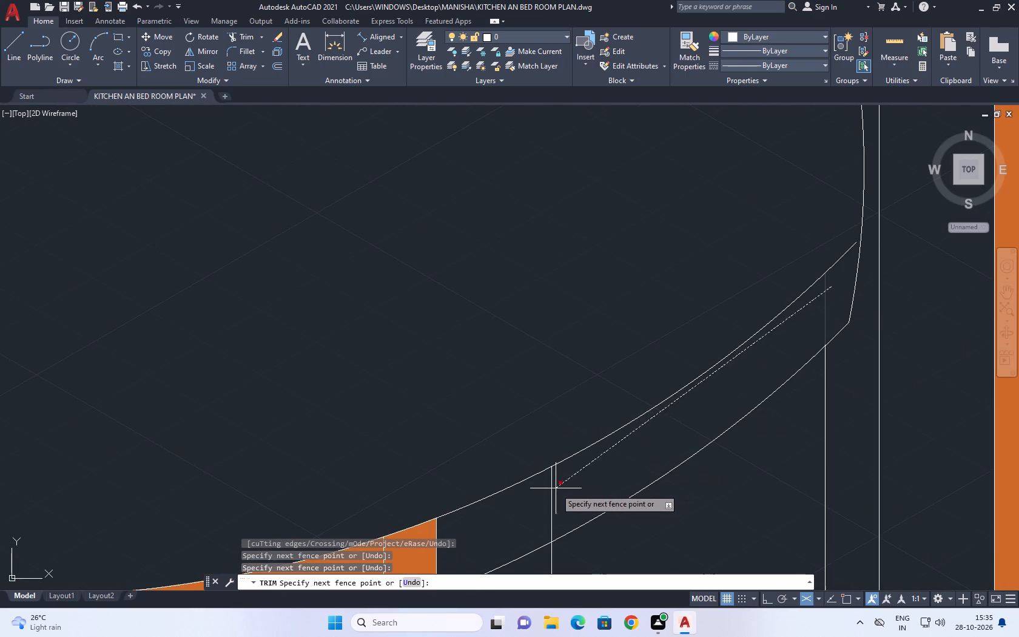
left_click(550, 489)
Trim the eleventh slat's front fill, side strip and edge lines between the third stool's two rim curves.
scroll(644, 436, "down", 5)
middle_click_drag(587, 473, 701, 411)
scroll(674, 393, "up", 2)
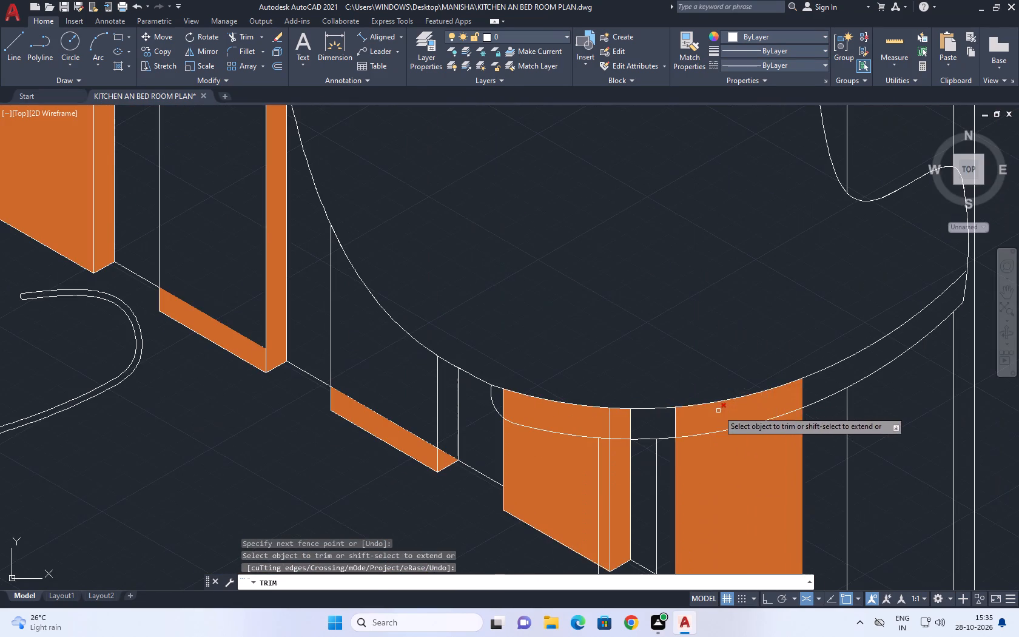
left_click(719, 411)
left_click(779, 399)
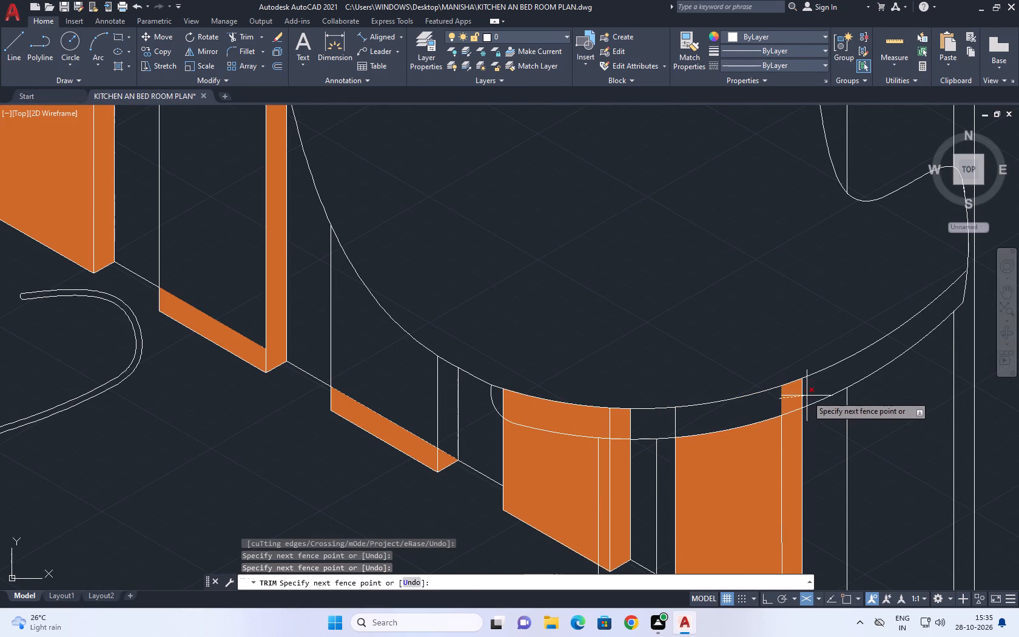
left_click(815, 388)
left_click(790, 396)
Trim the tenth slat's front fill, side strip and edge lines between the third stool's two rim curves.
left_click_drag(743, 418, 736, 418)
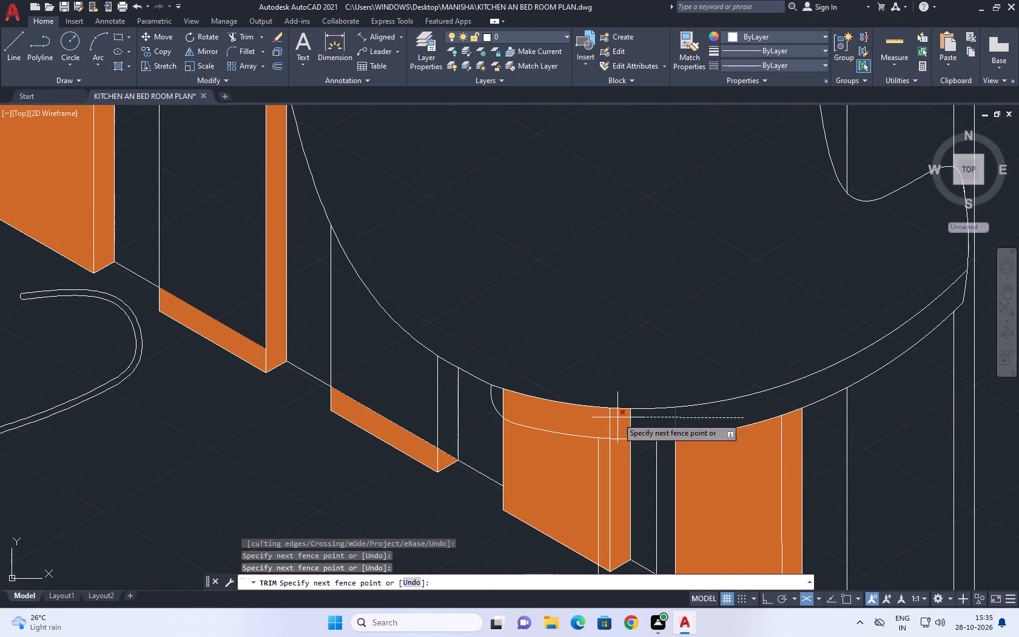
left_click(617, 417)
left_click(613, 419)
left_click(608, 422)
left_click(585, 419)
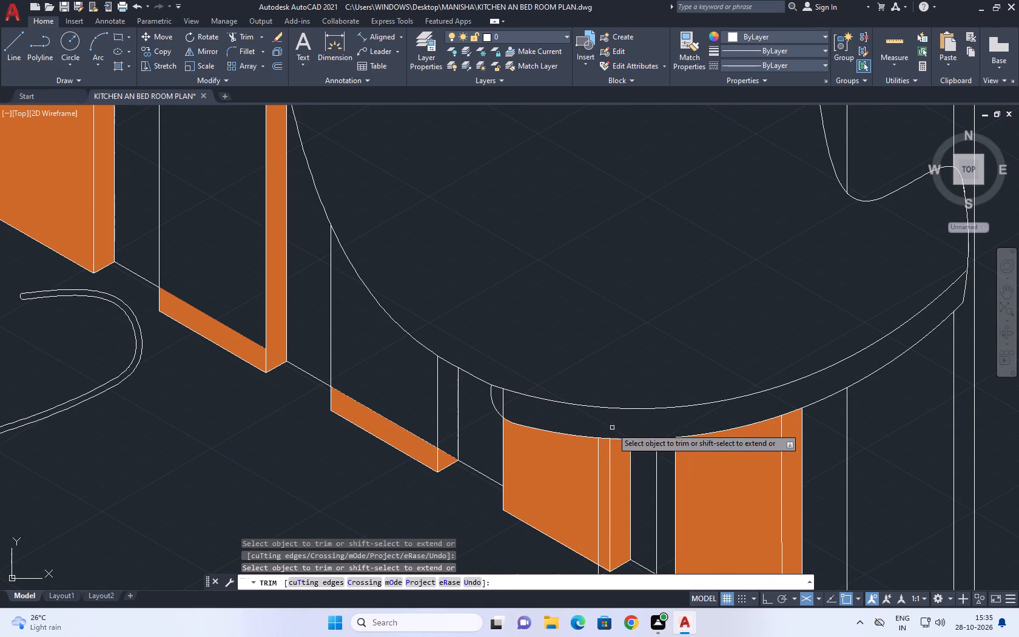
left_click_drag(613, 424, 597, 420)
left_click(499, 397)
left_click(511, 399)
Trim the eighth slat's side strip fill and edge lines at the pointed end of the third stool's seat.
scroll(583, 402, "down", 1)
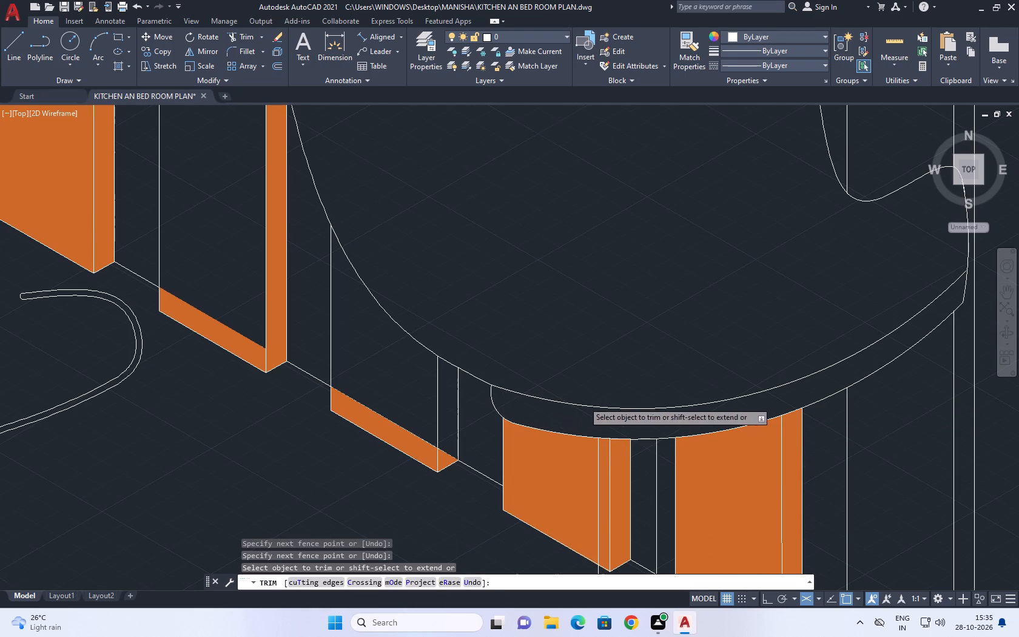
scroll(585, 402, "down", 1)
middle_click_drag(626, 342, 702, 426)
scroll(544, 318, "up", 2)
left_click(540, 312)
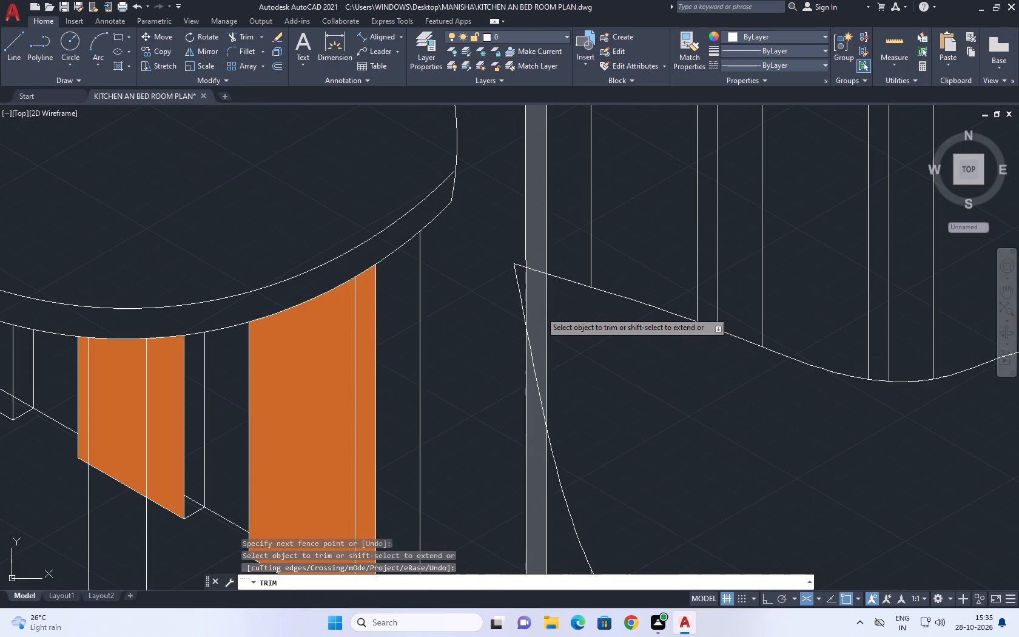
scroll(551, 328, "down", 3)
middle_click_drag(577, 340, 597, 353)
scroll(587, 354, "up", 3)
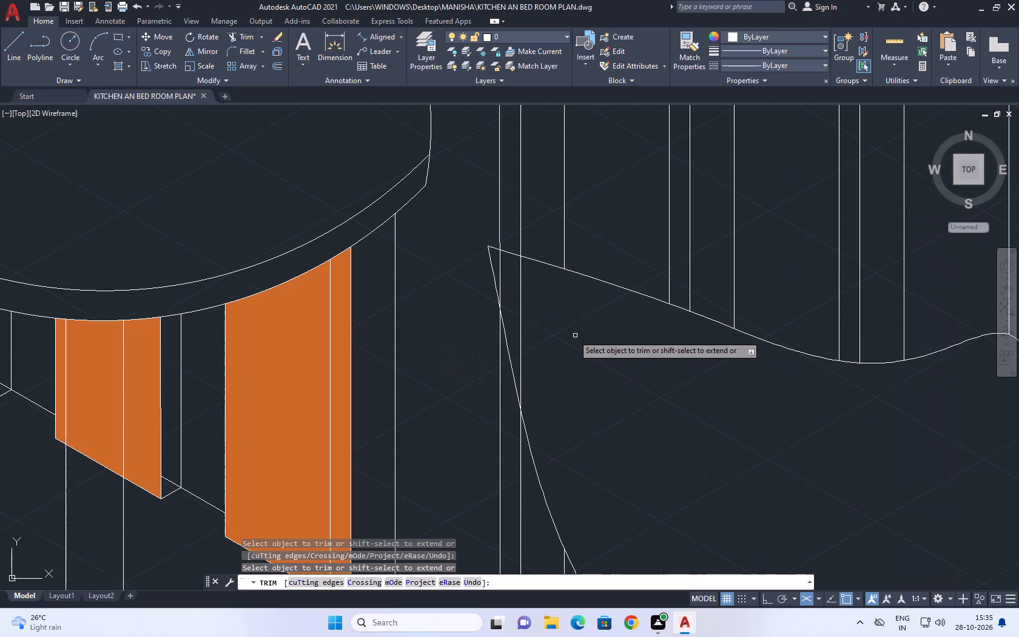
left_click(560, 331)
left_click(498, 260)
Trim away the tenth slat's side strip, front fill and corner edge lines behind the third stool's post.
scroll(573, 336, "down", 5)
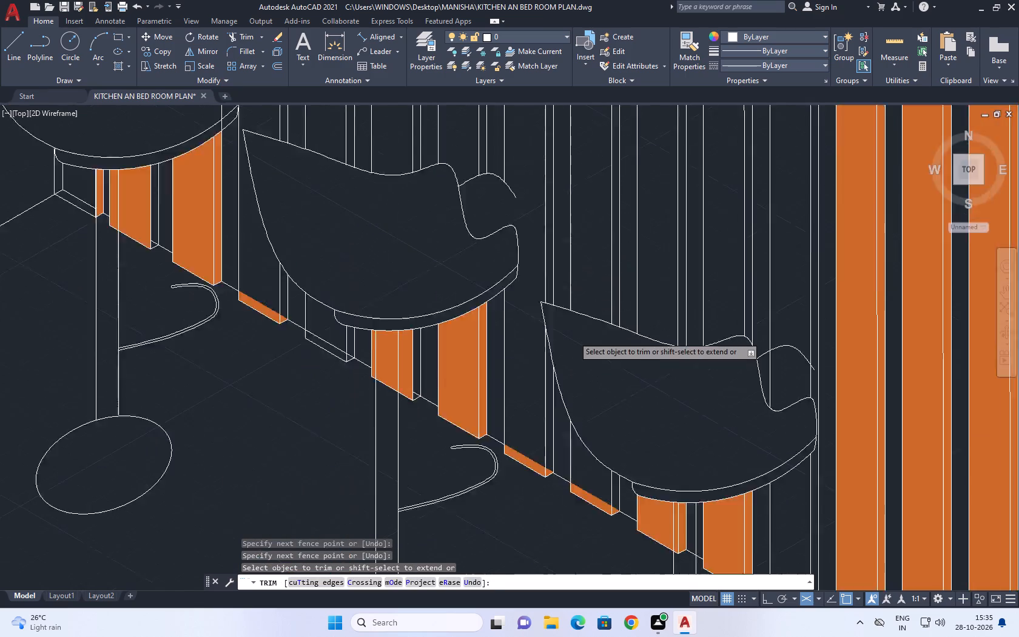
scroll(617, 410, "up", 3)
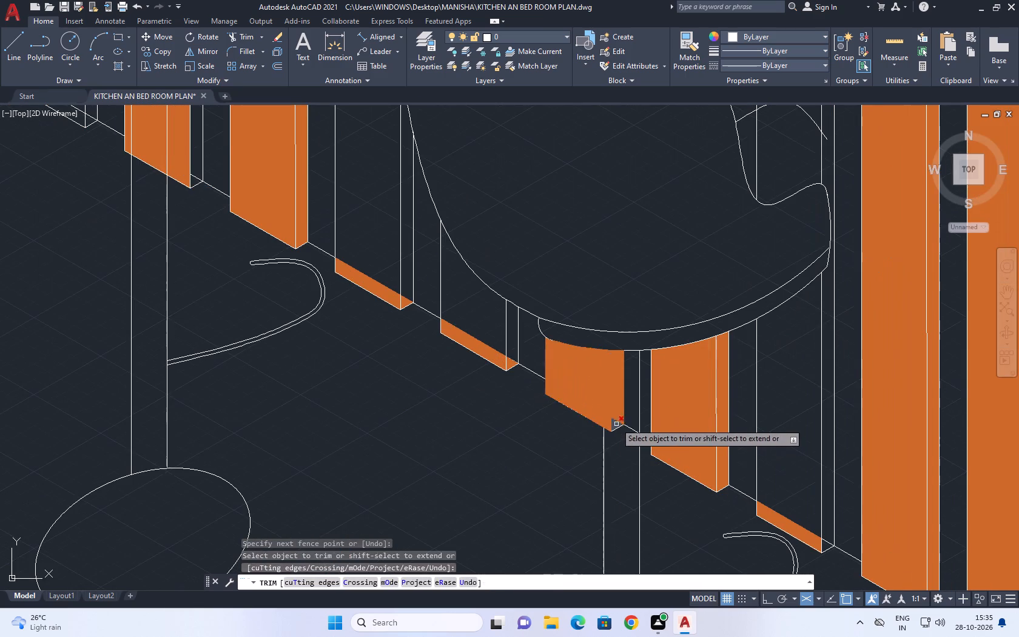
left_click(615, 422)
left_click(619, 403)
left_click(625, 394)
left_click(613, 428)
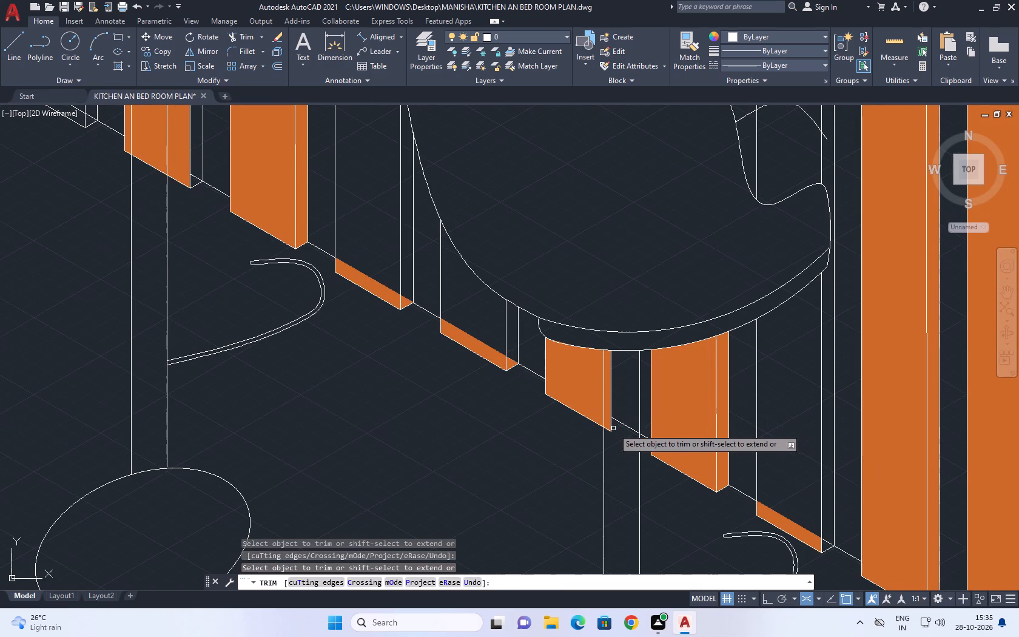
left_click(611, 423)
left_click(609, 431)
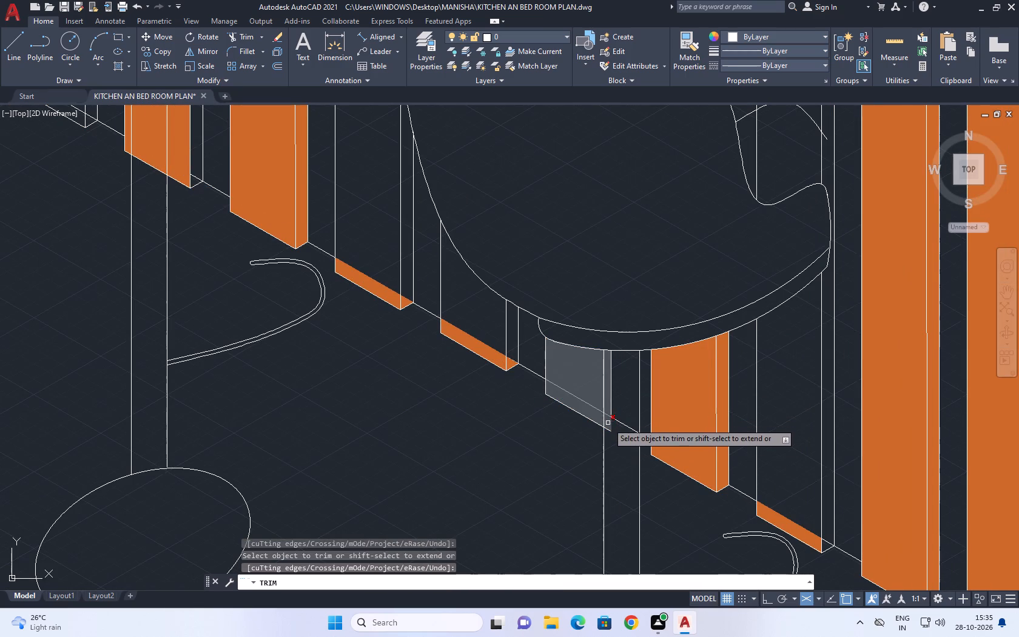
left_click(608, 427)
left_click(611, 400)
Trim the tenth slat's base lines where they cross the third stool's post.
scroll(607, 427, "up", 1)
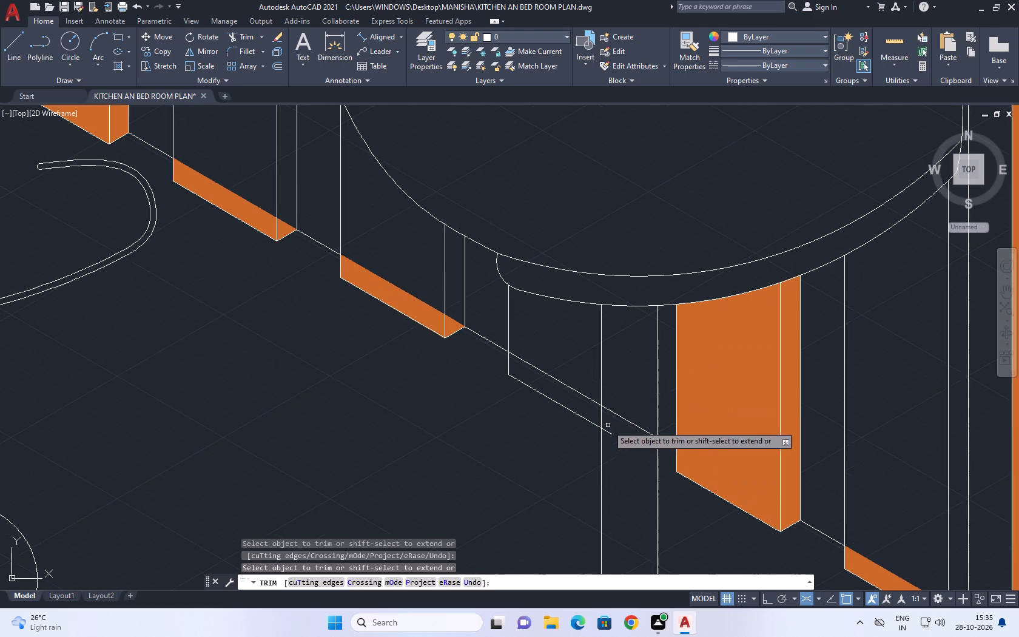
left_click(608, 425)
left_click(608, 441)
left_click(646, 418)
left_click(638, 447)
Trim the sixth slat's front fill and base lines behind the second stool's post.
scroll(636, 403, "down", 5)
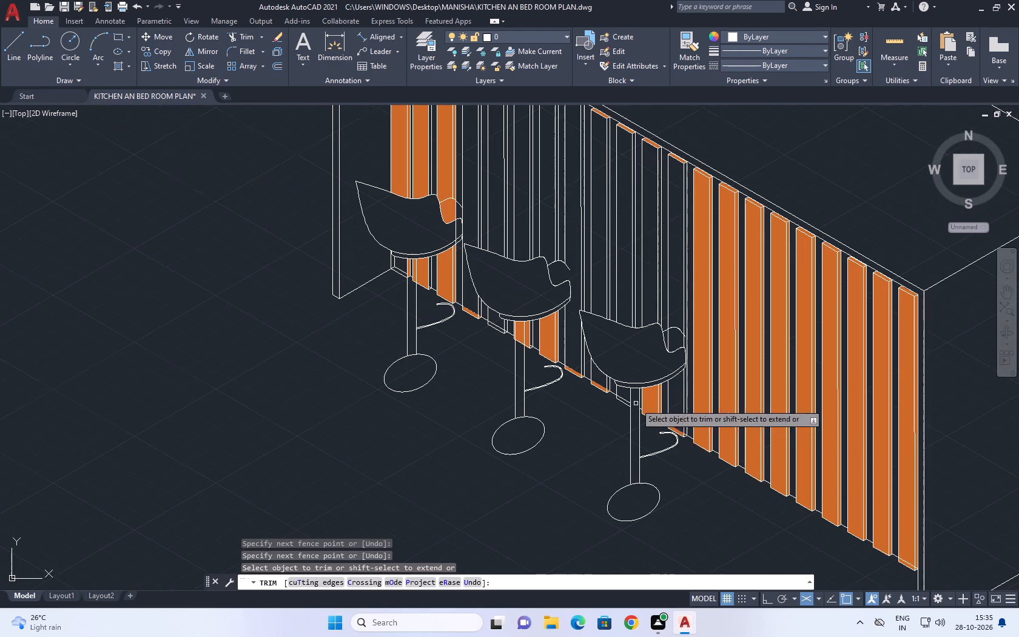
scroll(517, 376, "up", 2)
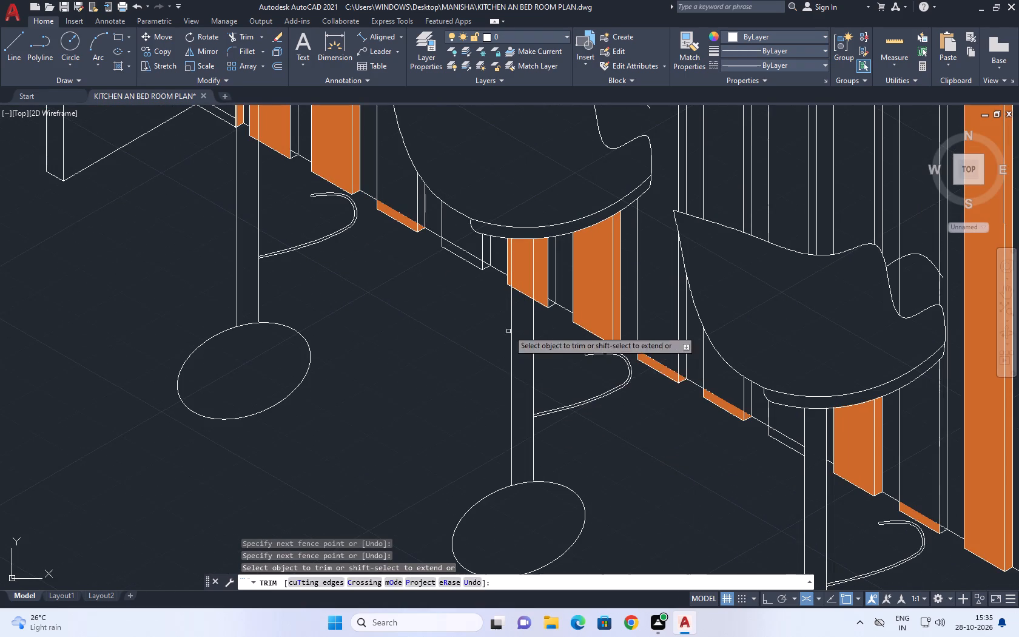
middle_click_drag(537, 380, 637, 522)
middle_click_drag(571, 340, 787, 552)
left_click(741, 489)
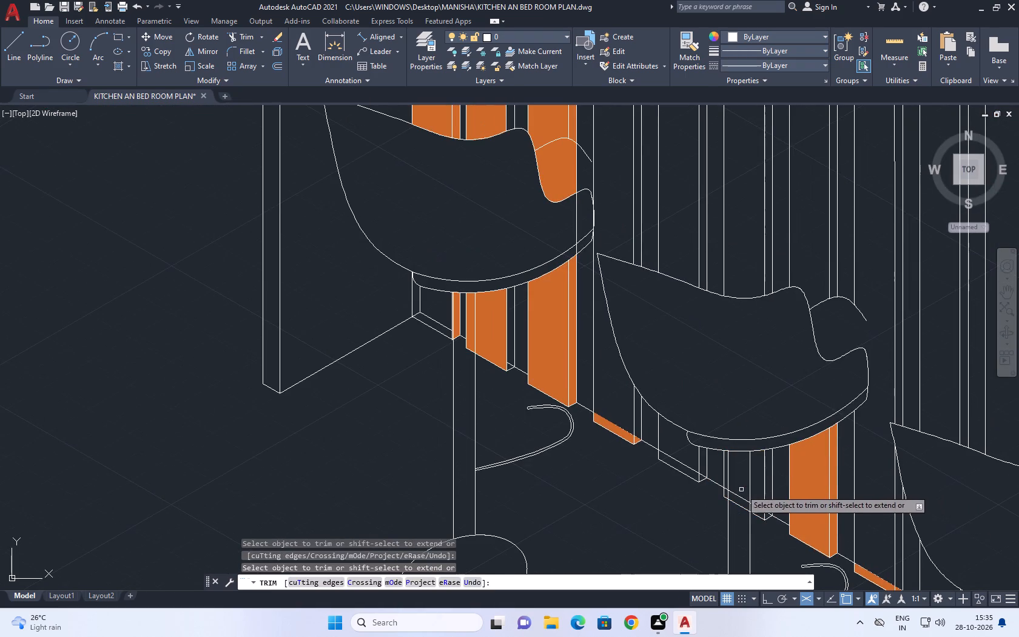
scroll(739, 507, "up", 2)
left_click(744, 461)
left_click(741, 542)
Trim the second slat's fills, left edge and base lines behind the first stool's post.
scroll(726, 426, "down", 2)
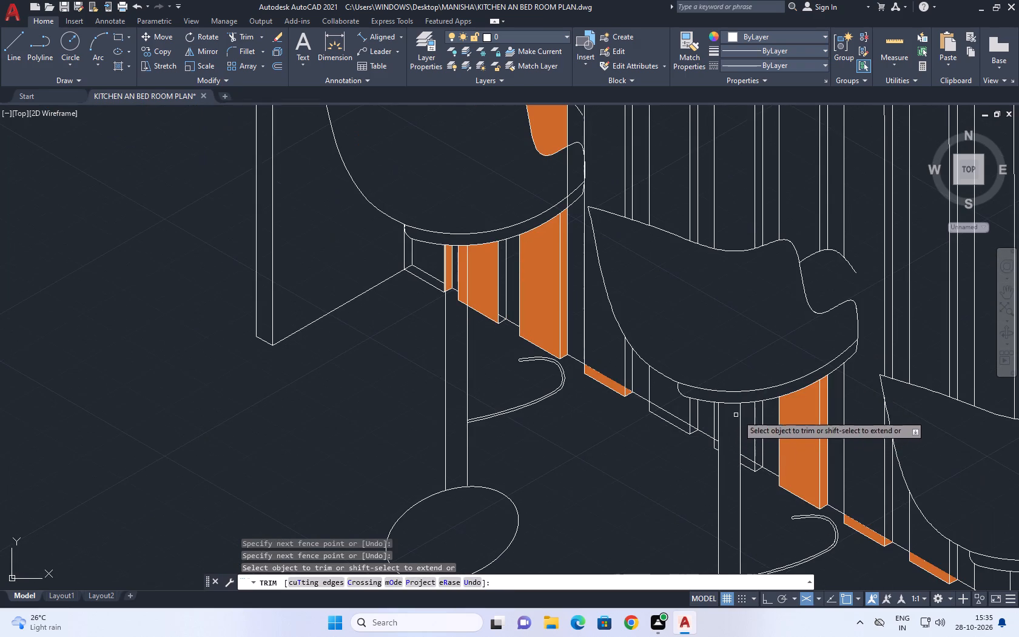
middle_click_drag(793, 357, 826, 423)
middle_click_drag(482, 345, 556, 393)
scroll(561, 396, "up", 3)
left_click(585, 414)
left_click(587, 462)
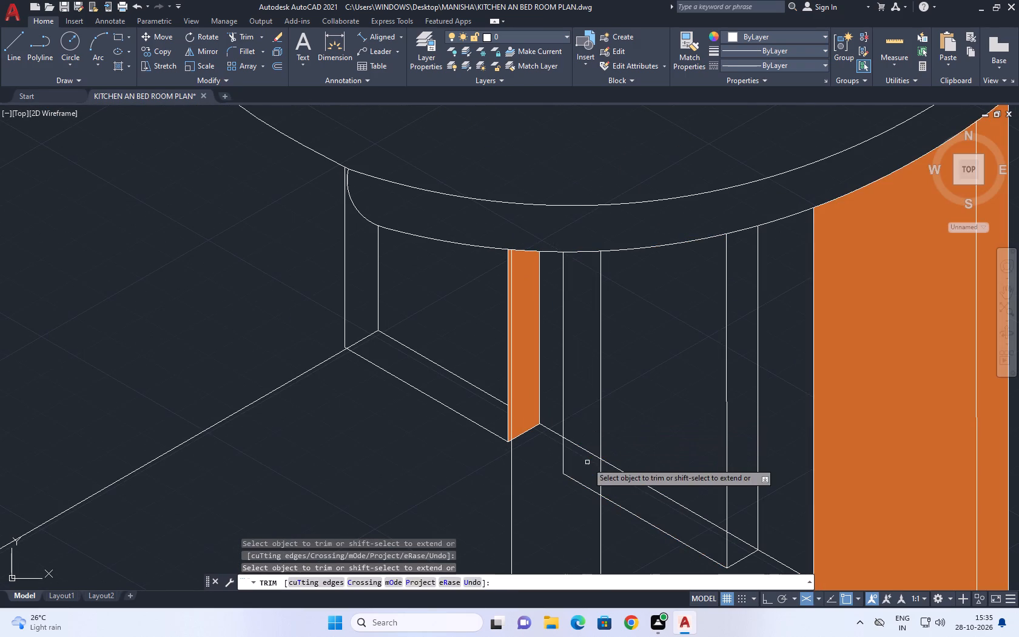
middle_click_drag(580, 451, 656, 428)
left_click(659, 405)
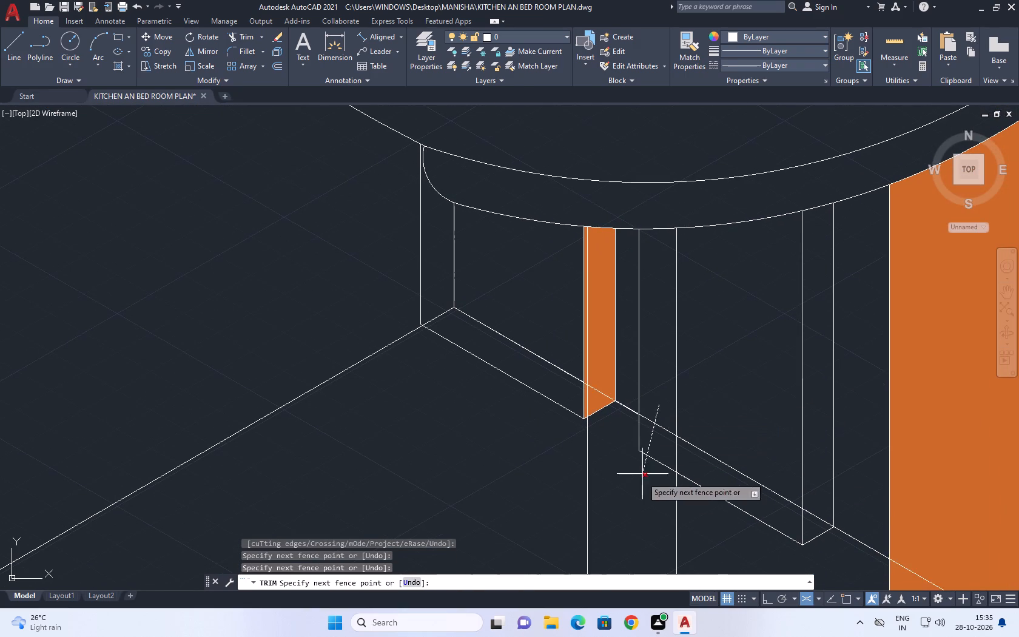
left_click(636, 494)
left_click(647, 416)
left_click(634, 397)
left_click(650, 397)
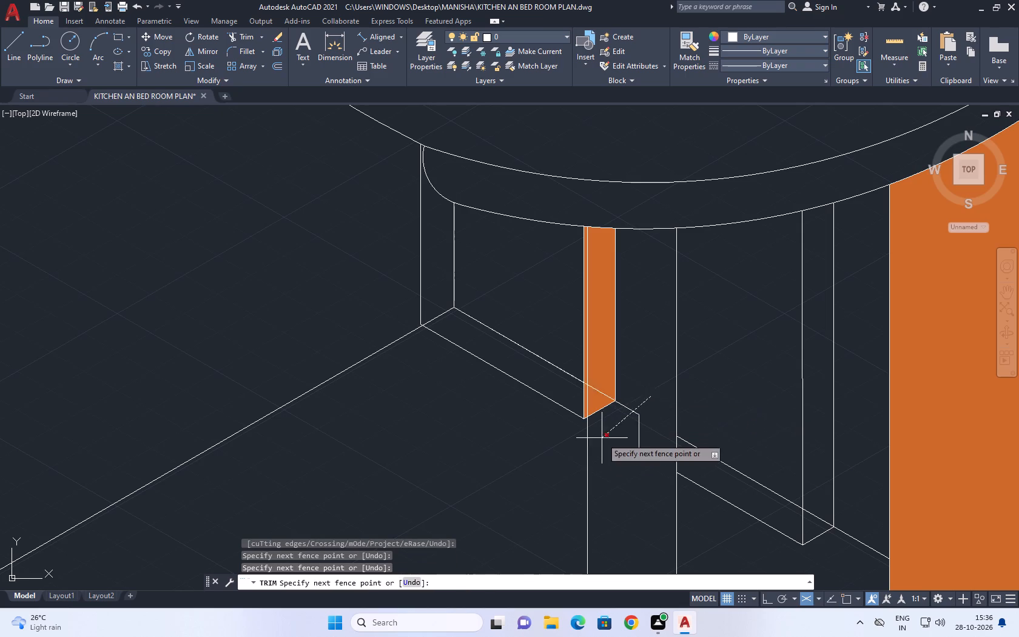
left_click(602, 447)
left_click(637, 401)
left_click(639, 451)
left_click_drag(653, 426, 645, 423)
left_click(636, 419)
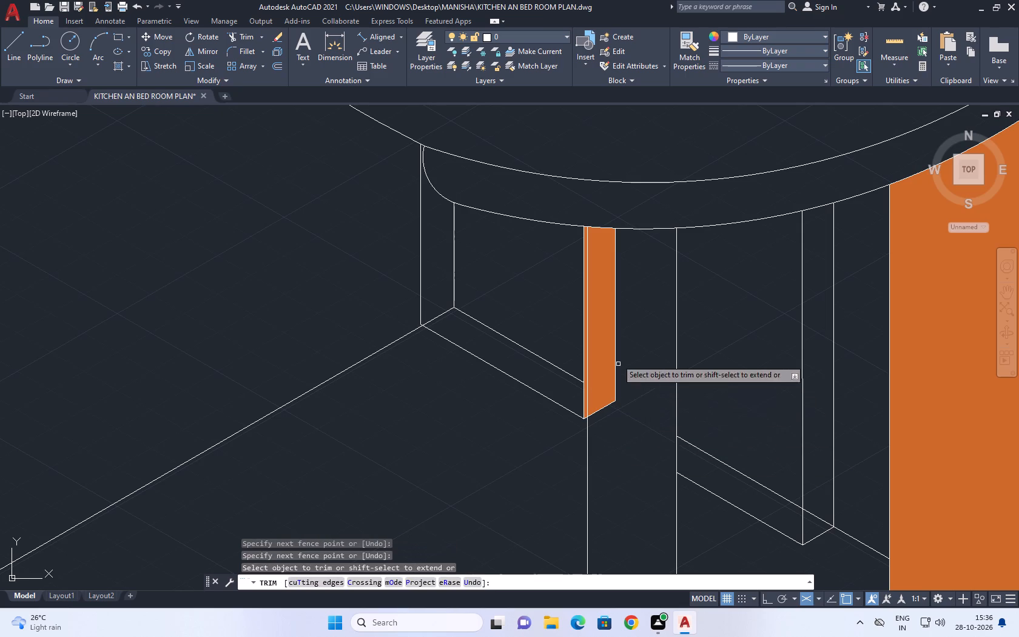
Trim the first slat's side strip fill, edge line and base lines behind the first stool's post, and end the Trim command.
middle_click_drag(611, 318, 665, 367)
left_click(667, 345)
left_click(667, 371)
left_click(663, 424)
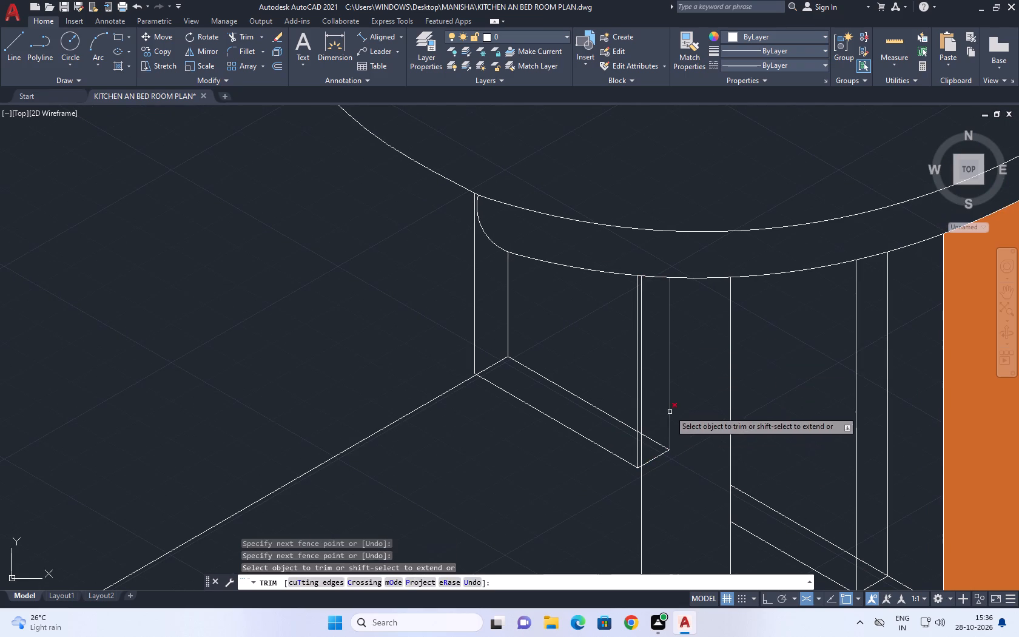
left_click(670, 409)
left_click(663, 451)
left_click(670, 403)
left_click_drag(654, 495, 653, 467)
left_click_drag(653, 403, 654, 397)
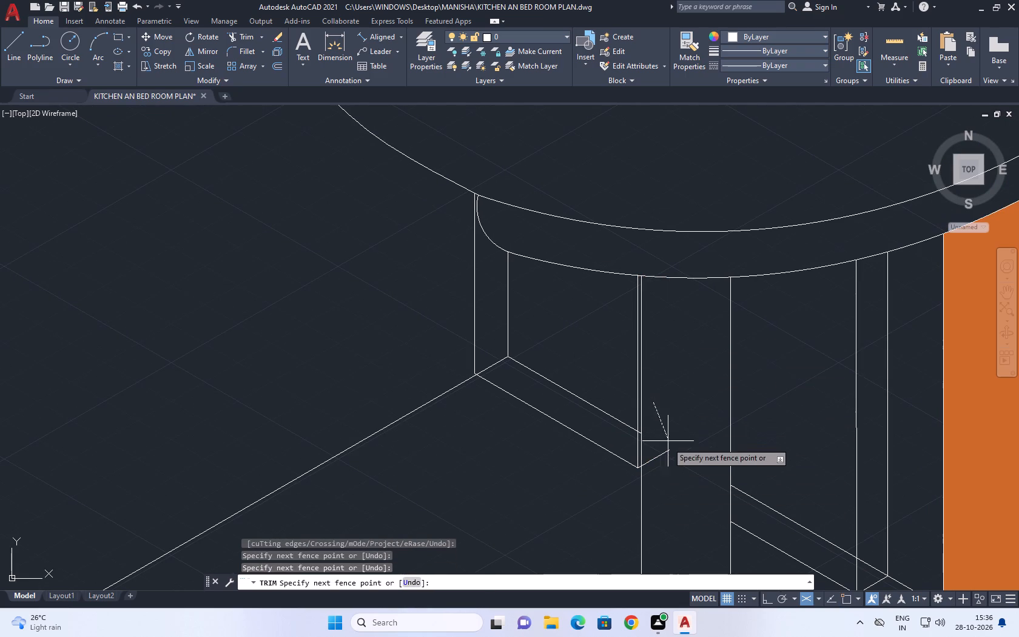
left_click_drag(655, 482, 655, 496)
right_click(678, 400)
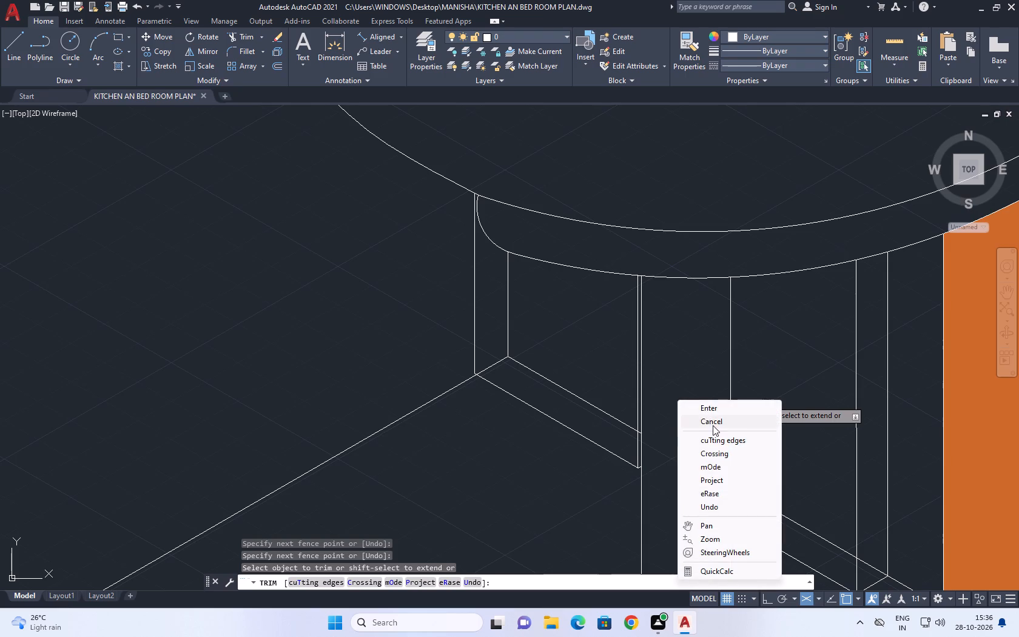
left_click(713, 422)
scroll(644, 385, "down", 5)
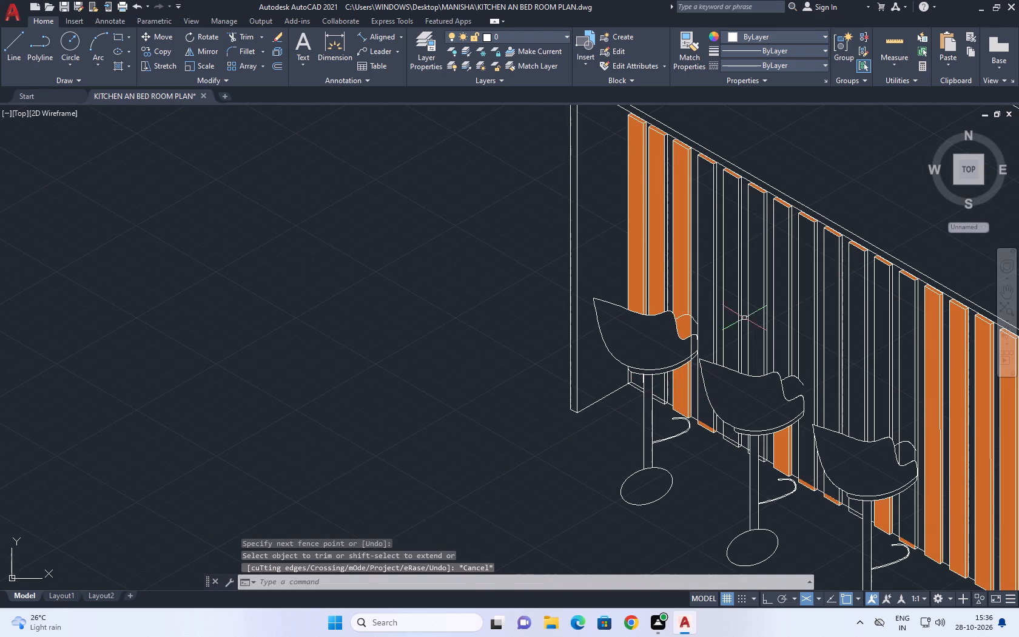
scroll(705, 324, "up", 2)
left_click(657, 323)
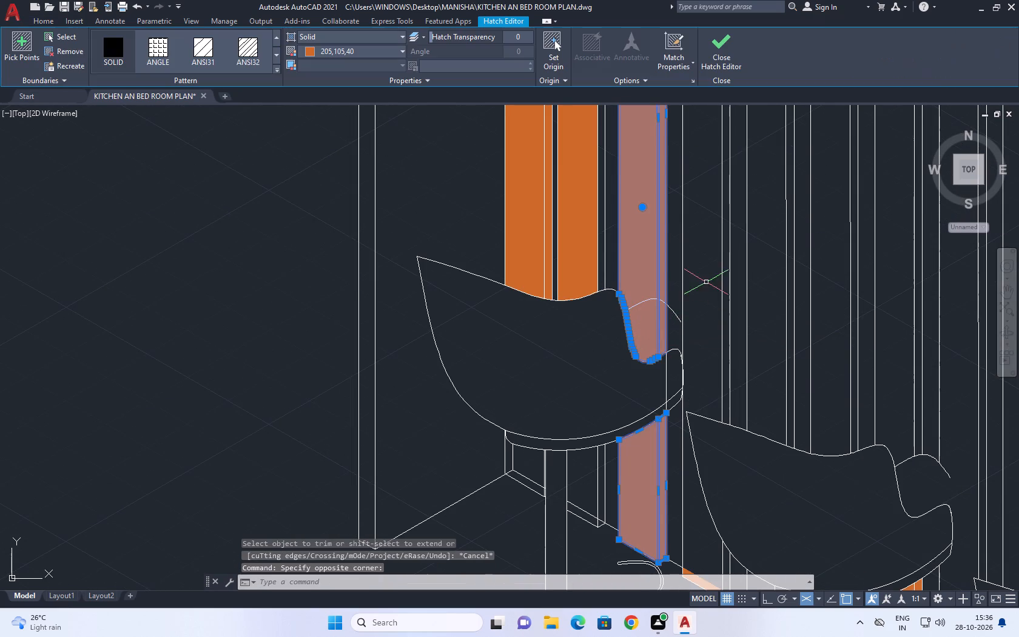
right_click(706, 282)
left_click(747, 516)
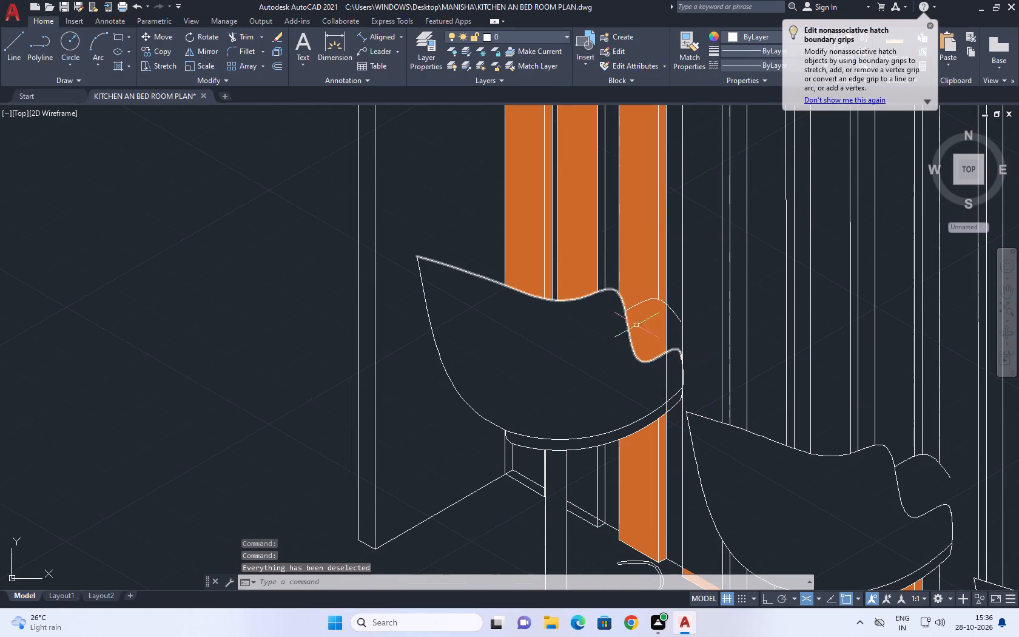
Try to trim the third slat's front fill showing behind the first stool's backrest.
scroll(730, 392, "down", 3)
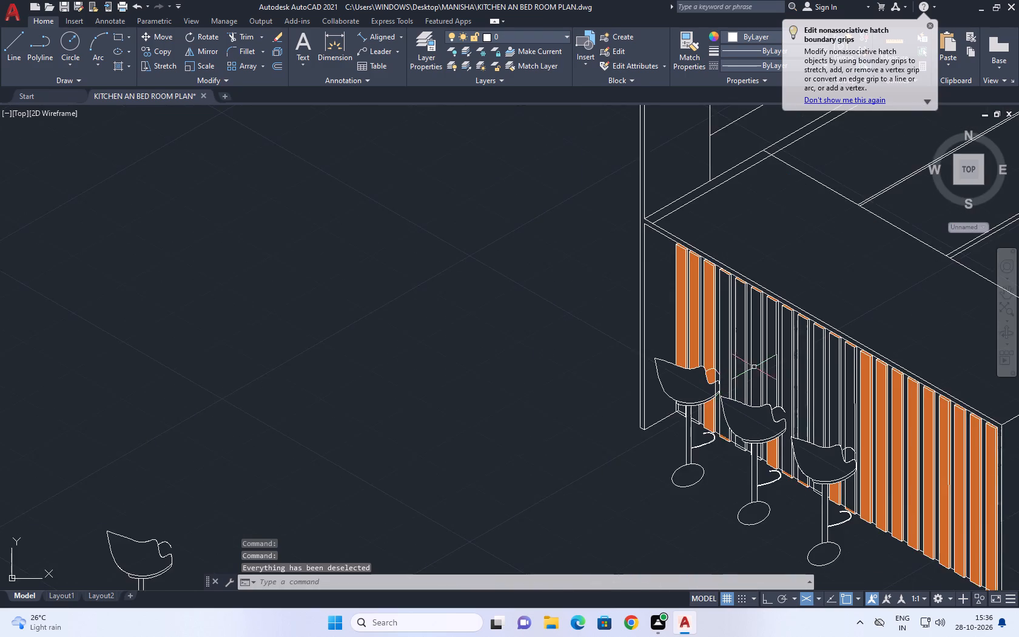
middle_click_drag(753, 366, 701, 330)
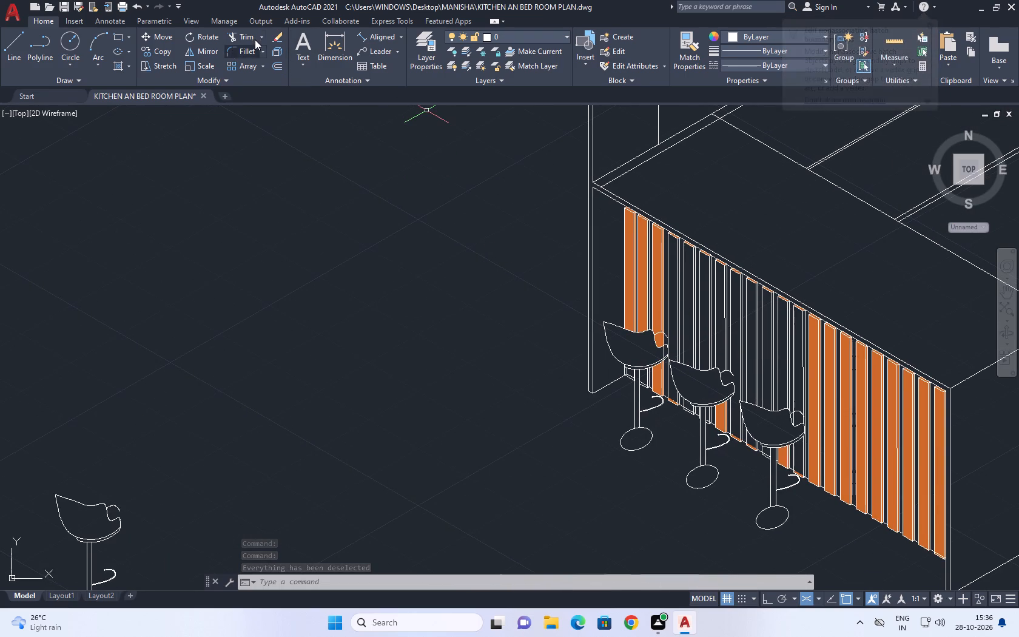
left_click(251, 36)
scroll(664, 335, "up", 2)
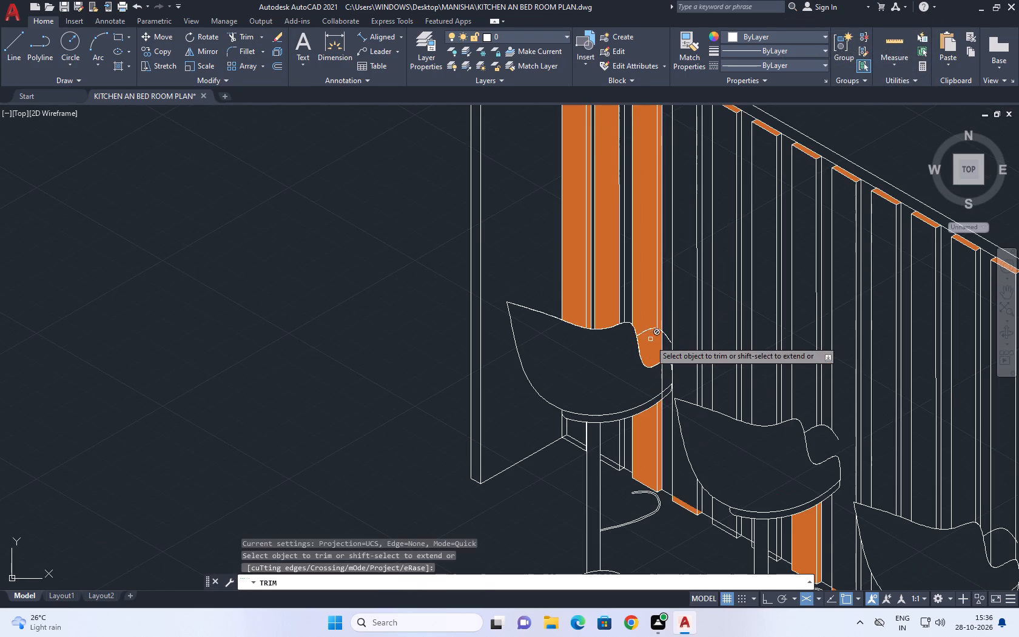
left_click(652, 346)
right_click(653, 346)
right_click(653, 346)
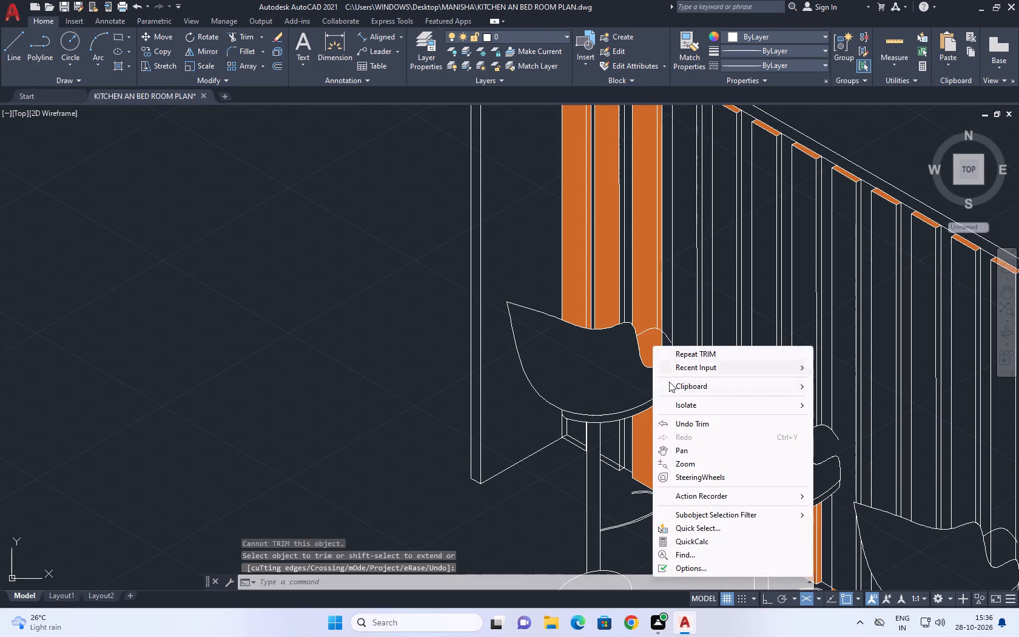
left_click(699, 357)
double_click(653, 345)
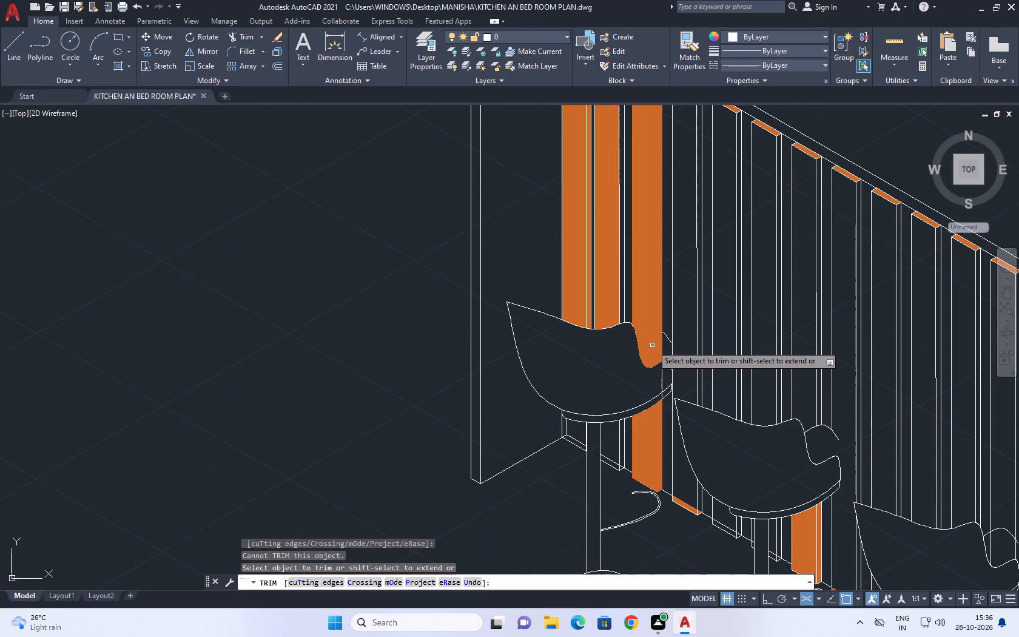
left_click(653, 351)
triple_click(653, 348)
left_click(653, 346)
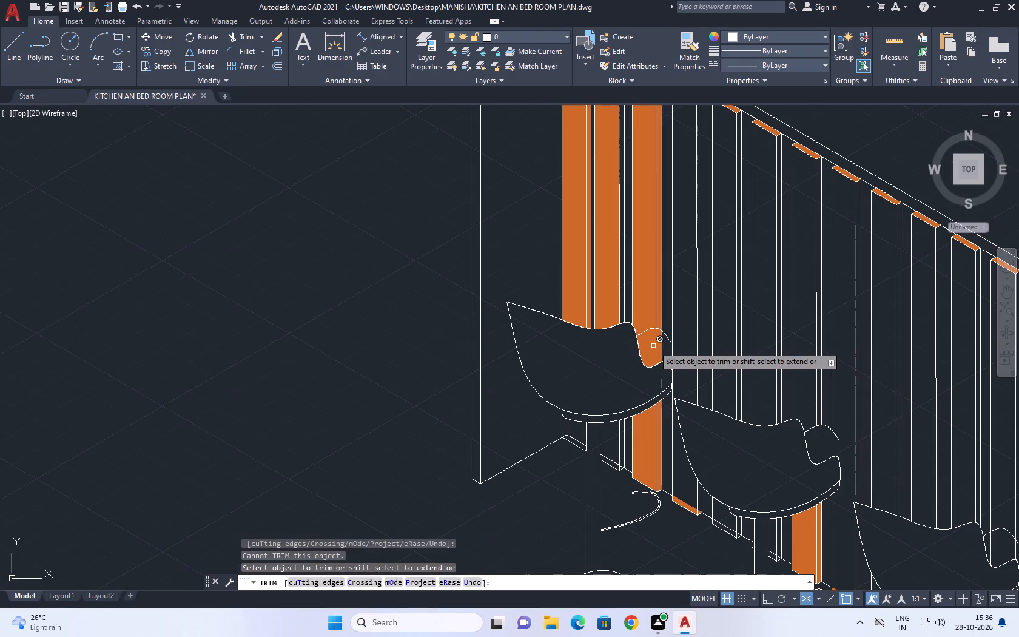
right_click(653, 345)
Trim the third slat's edge line, side fill and front fill behind the first stool's backrest, and end the Trim command.
right_click(661, 345)
left_click(684, 349)
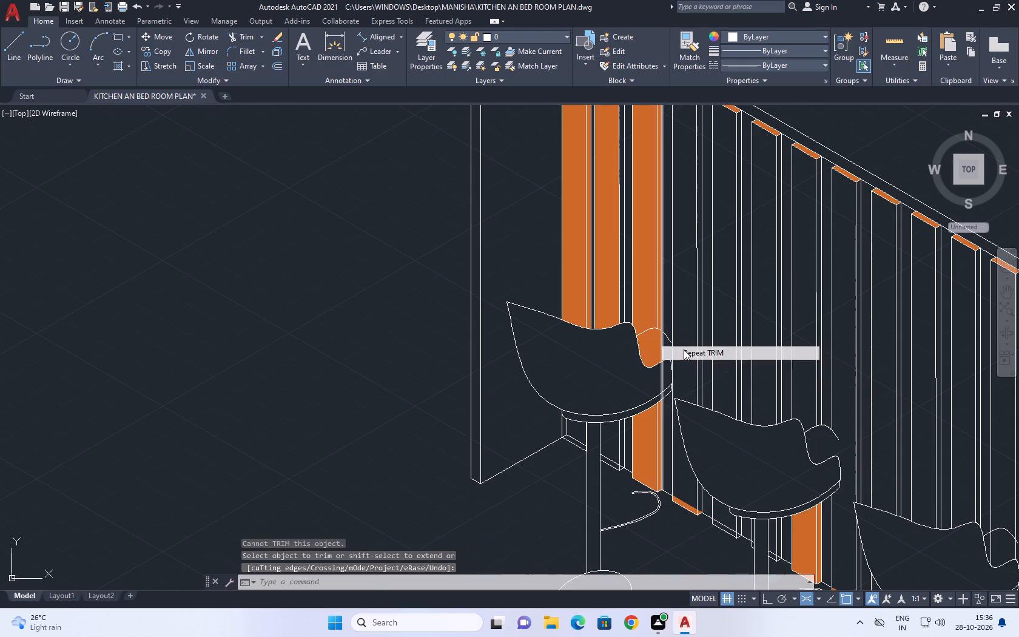
left_click(662, 346)
left_click(660, 347)
left_click(655, 348)
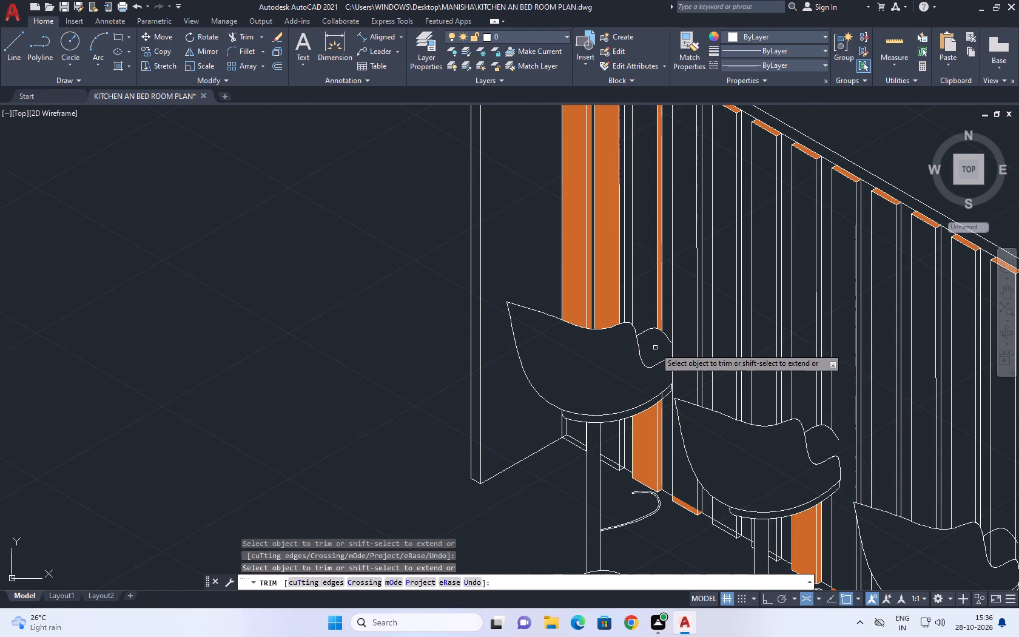
right_click(653, 275)
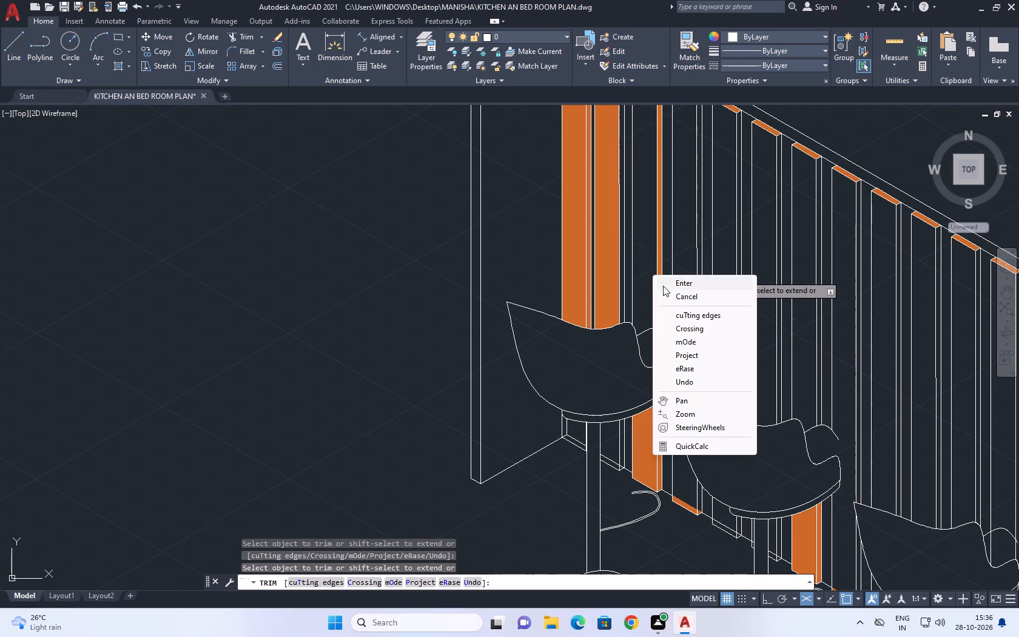
left_click(685, 297)
Trim the two slat edge lines showing inside the third stool's backrest curve, and end the Trim command.
scroll(725, 416, "down", 2)
middle_click_drag(724, 414, 657, 394)
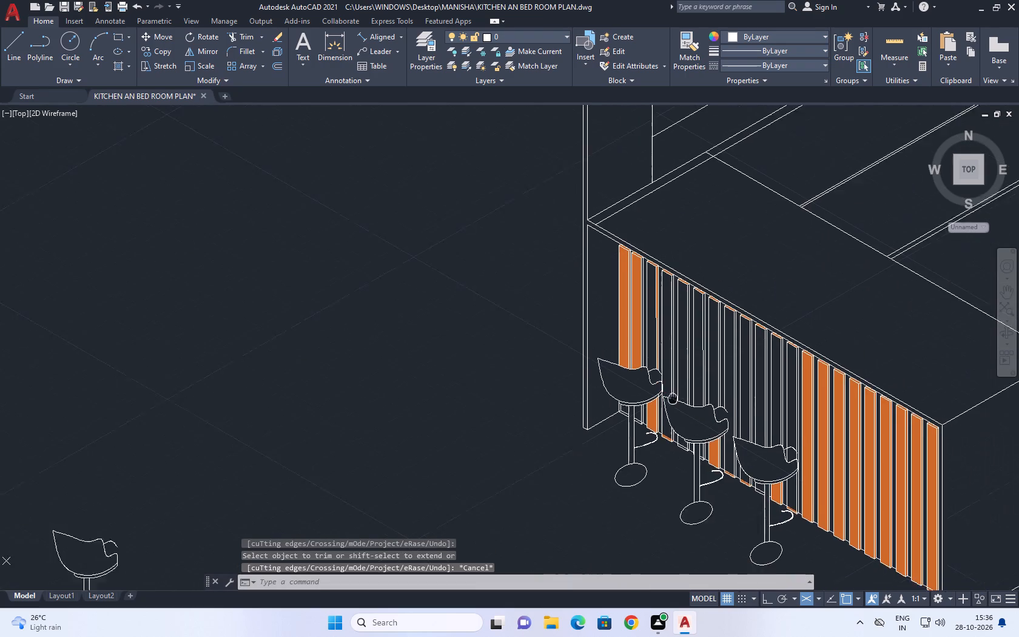
middle_click_drag(657, 394, 562, 340)
scroll(681, 443, "up", 3)
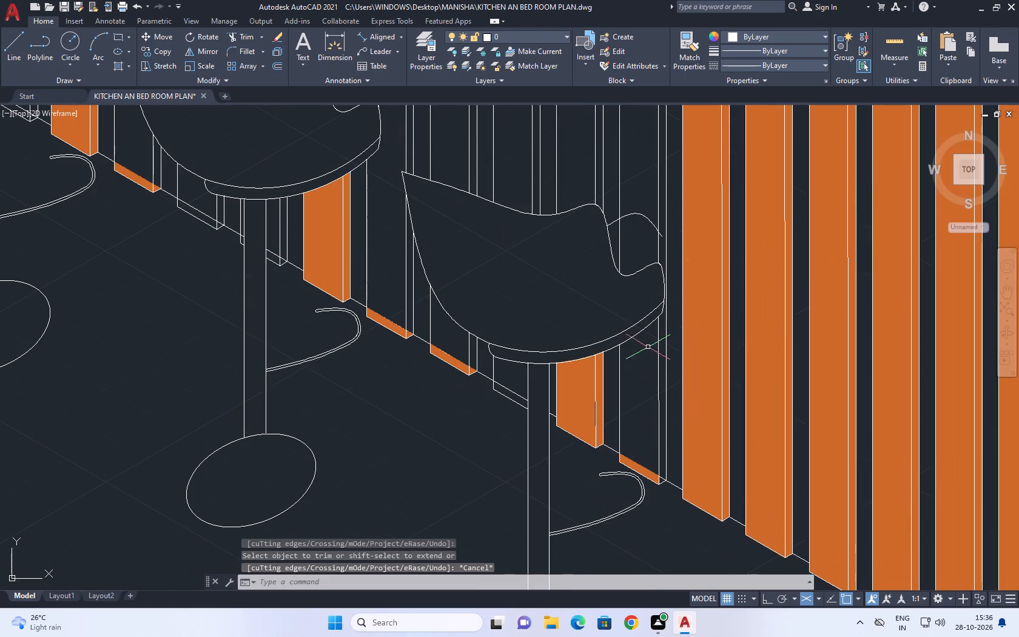
middle_click_drag(650, 346, 756, 497)
scroll(763, 477, "down", 1)
middle_click_drag(755, 379, 748, 394)
scroll(748, 394, "up", 1)
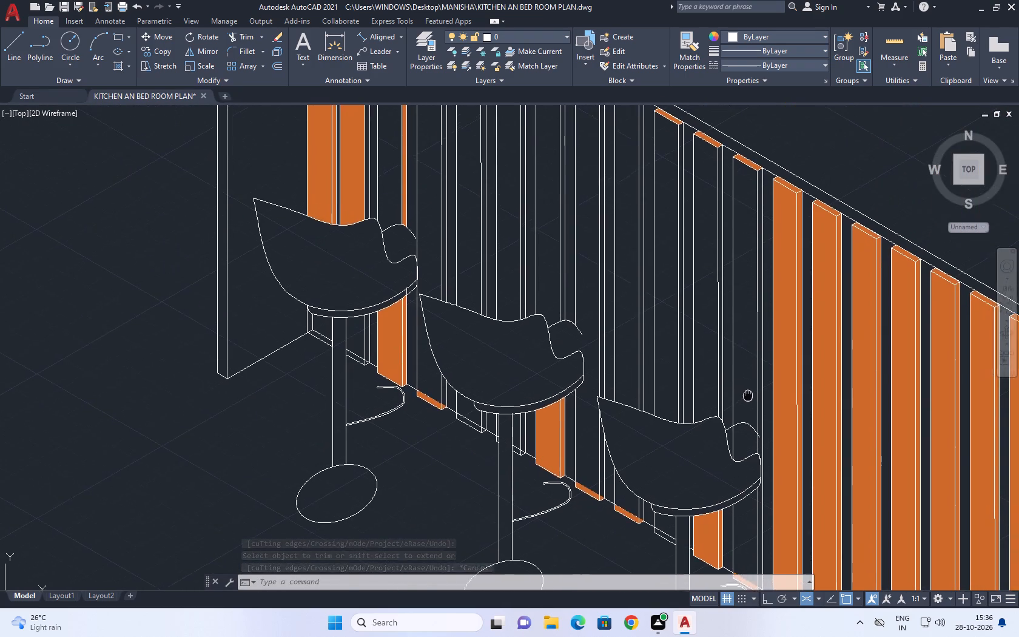
middle_click_drag(774, 507, 755, 494)
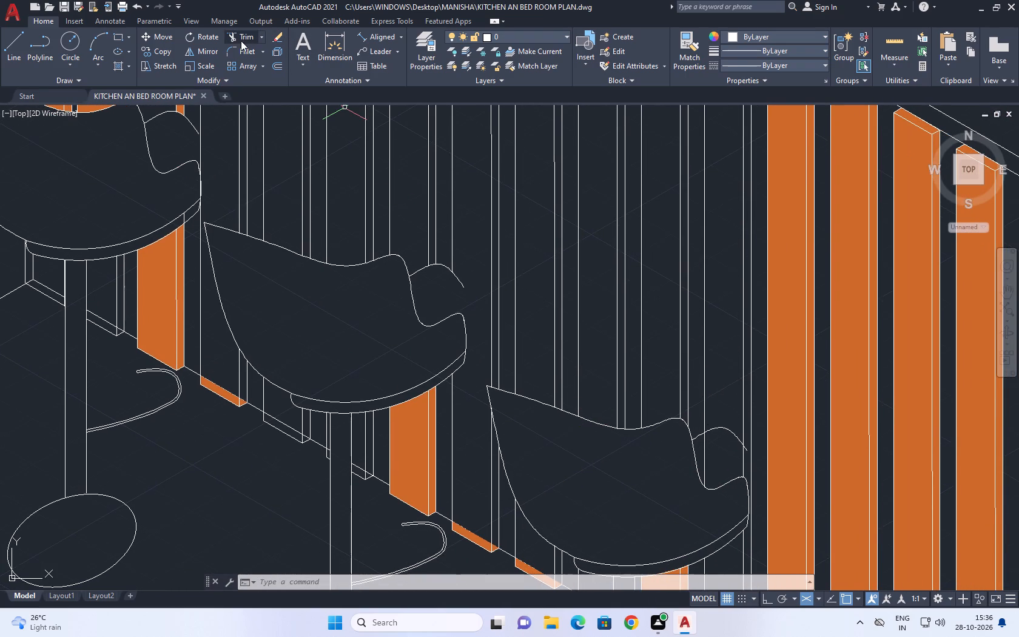
left_click(242, 38)
scroll(747, 457, "up", 3)
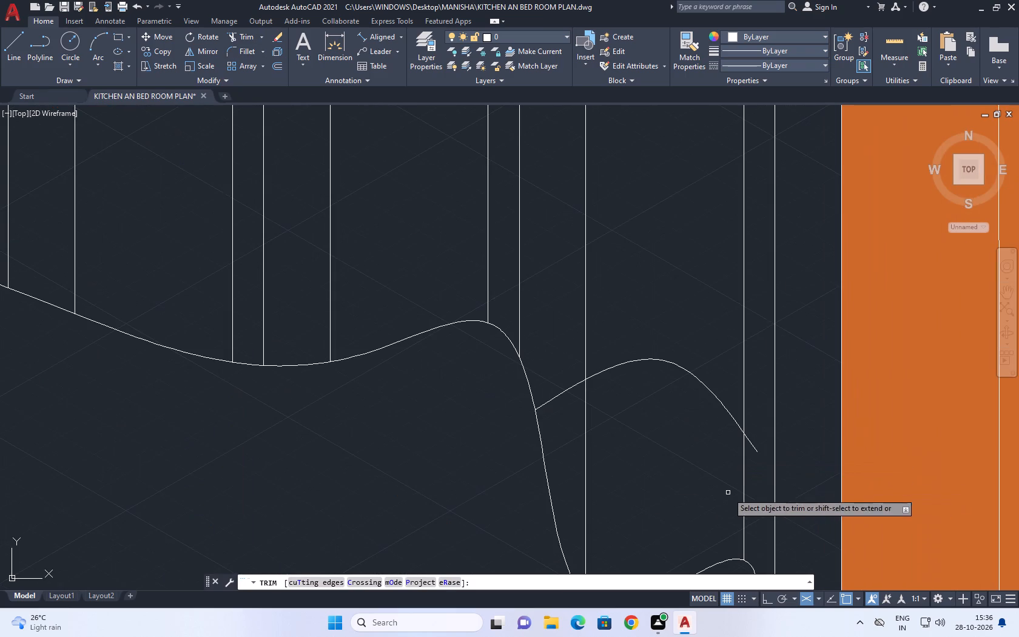
left_click(728, 491)
left_click(775, 486)
left_click_drag(631, 467, 614, 459)
left_click(568, 426)
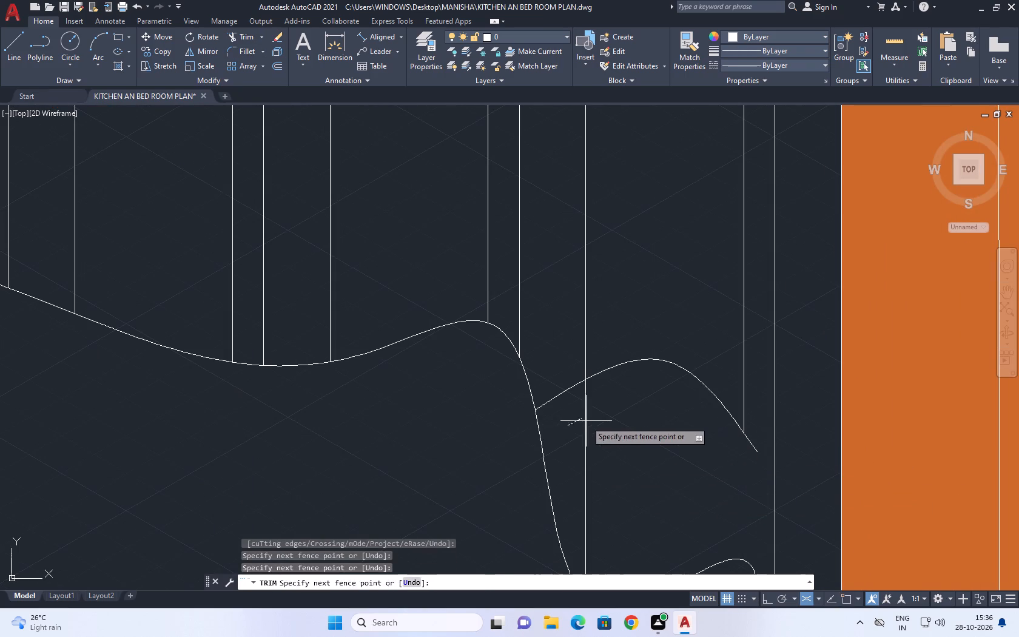
left_click(590, 425)
right_click(592, 426)
left_click(616, 442)
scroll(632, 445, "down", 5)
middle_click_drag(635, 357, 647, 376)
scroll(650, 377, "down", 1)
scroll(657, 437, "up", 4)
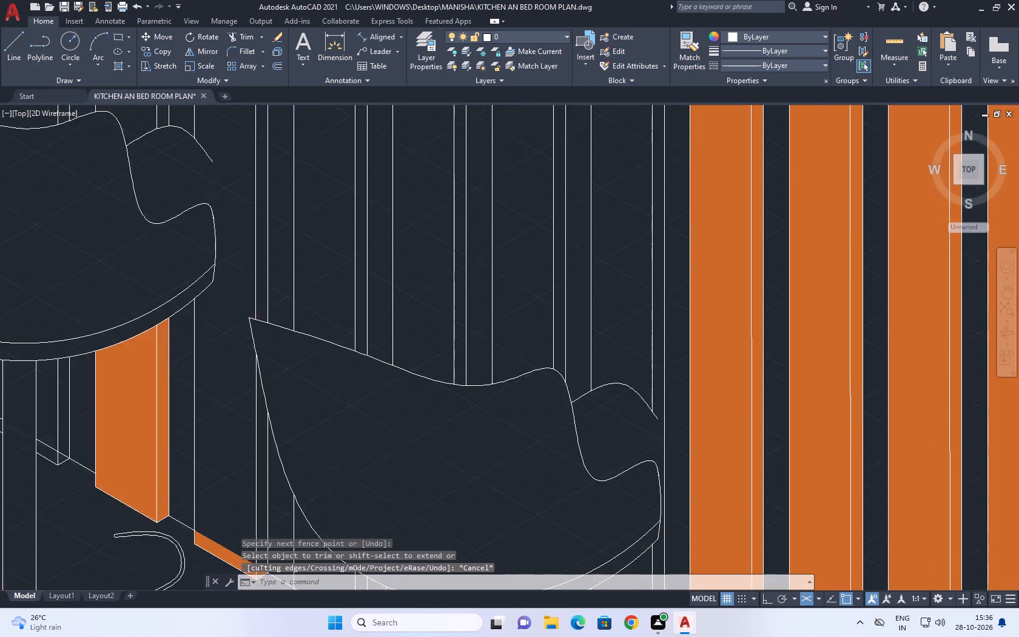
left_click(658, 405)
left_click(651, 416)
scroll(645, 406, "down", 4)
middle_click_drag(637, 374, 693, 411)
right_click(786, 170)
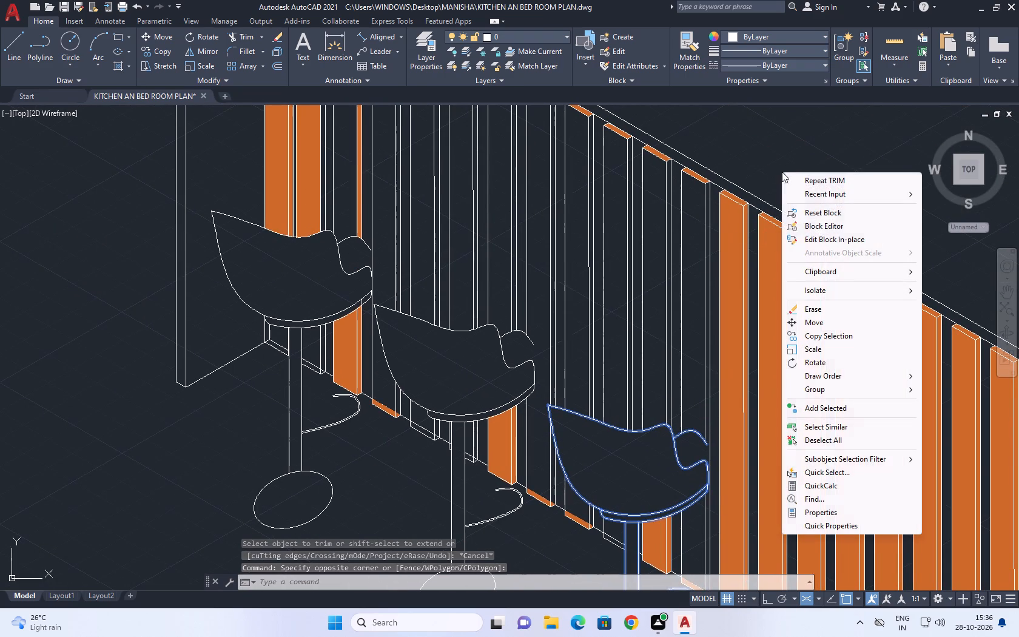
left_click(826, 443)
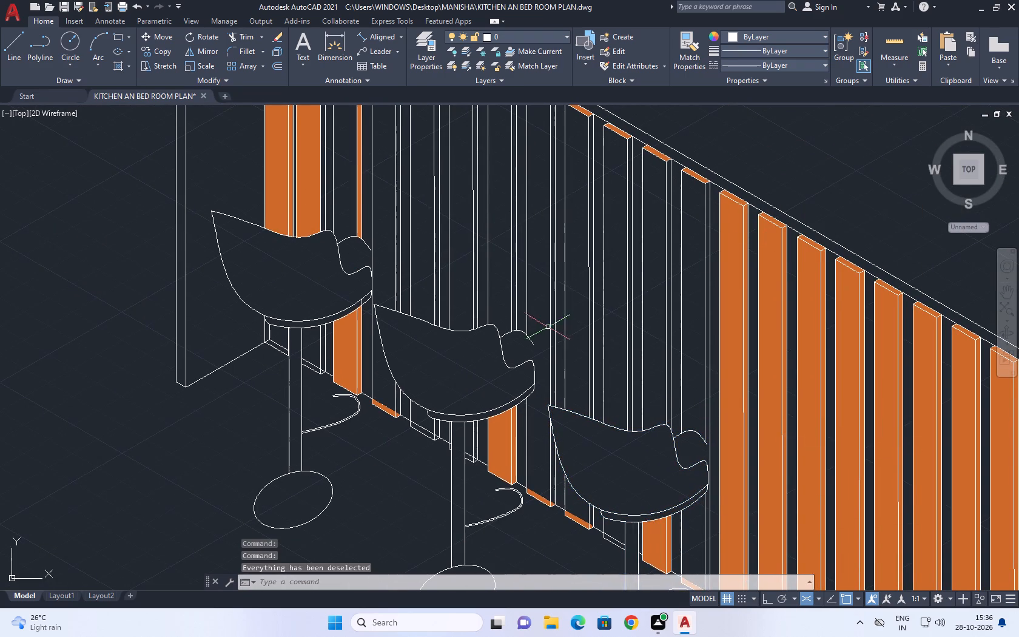
Draw a three-point arc from the open end of the second stool's backrest curve down to the tip of its seat rim.
middle_click_drag(486, 303, 548, 428)
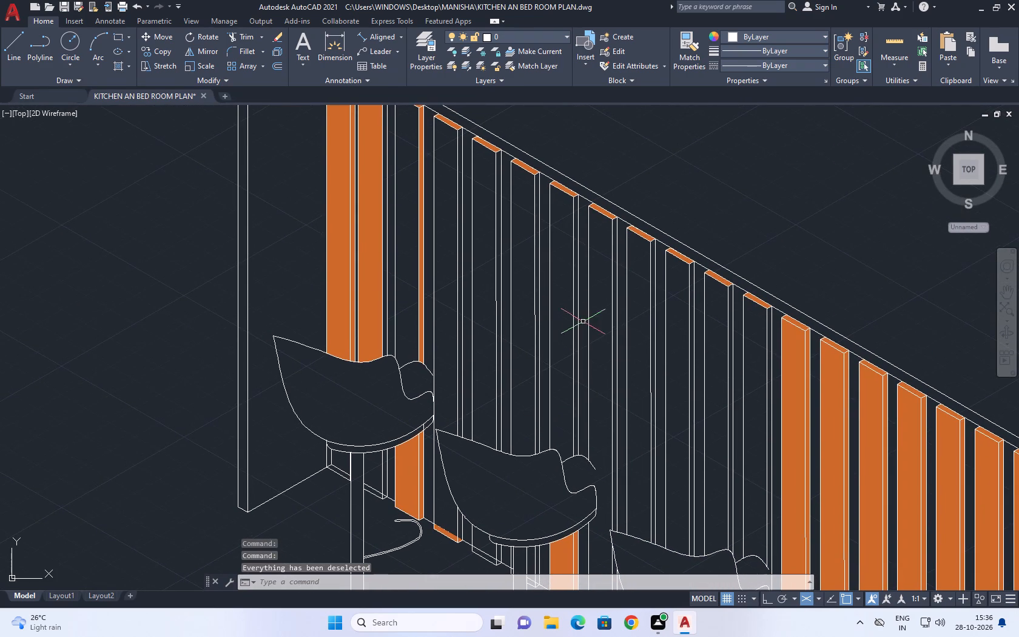
middle_click_drag(637, 480, 605, 273)
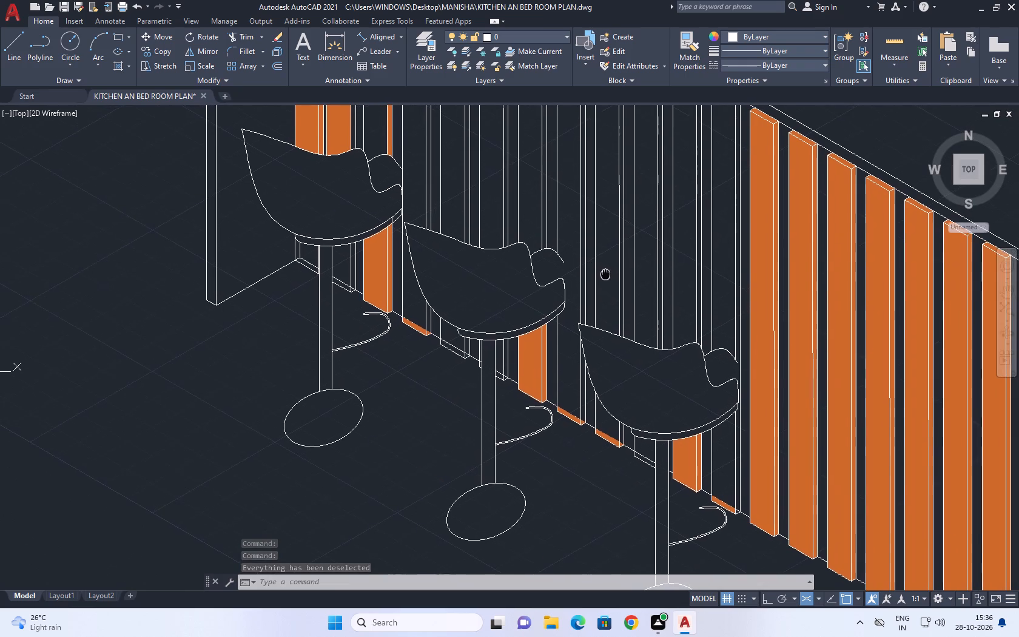
middle_click_drag(605, 273, 611, 283)
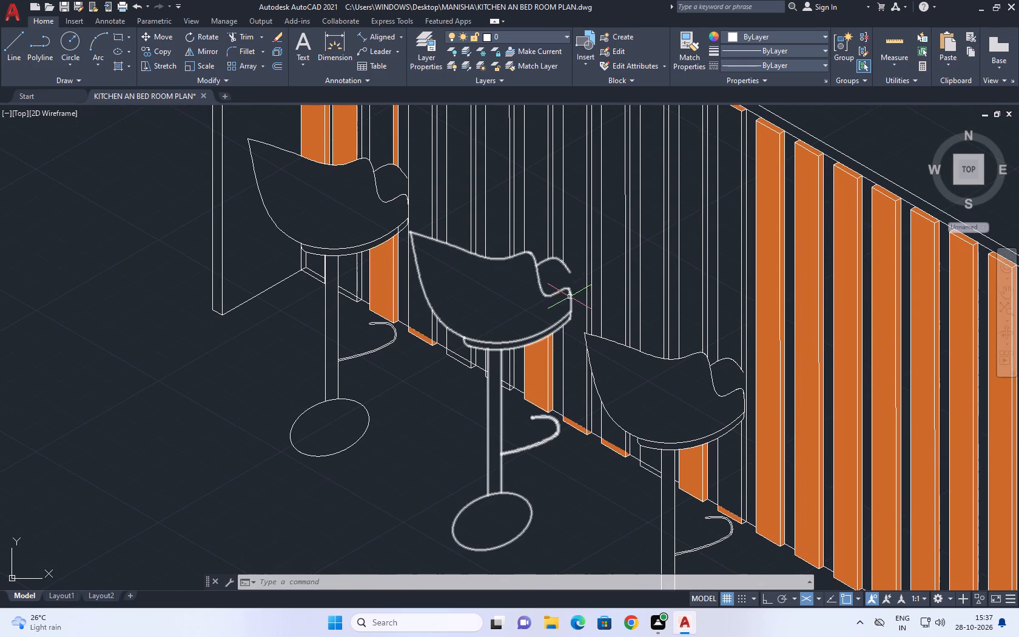
type("A")
key("space")
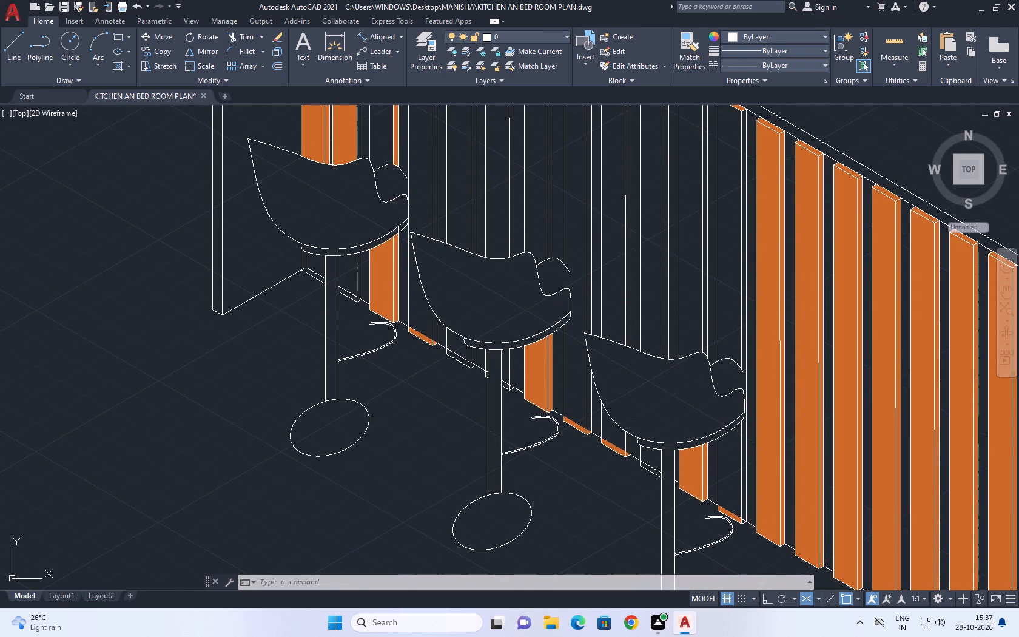
scroll(554, 263, "up", 3)
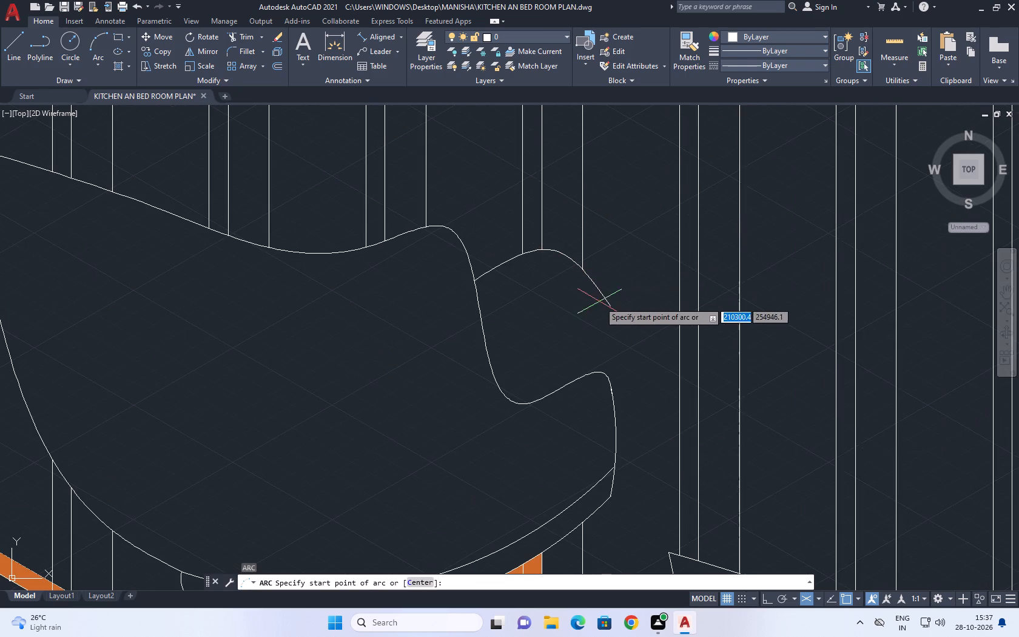
left_click(610, 305)
left_click(614, 342)
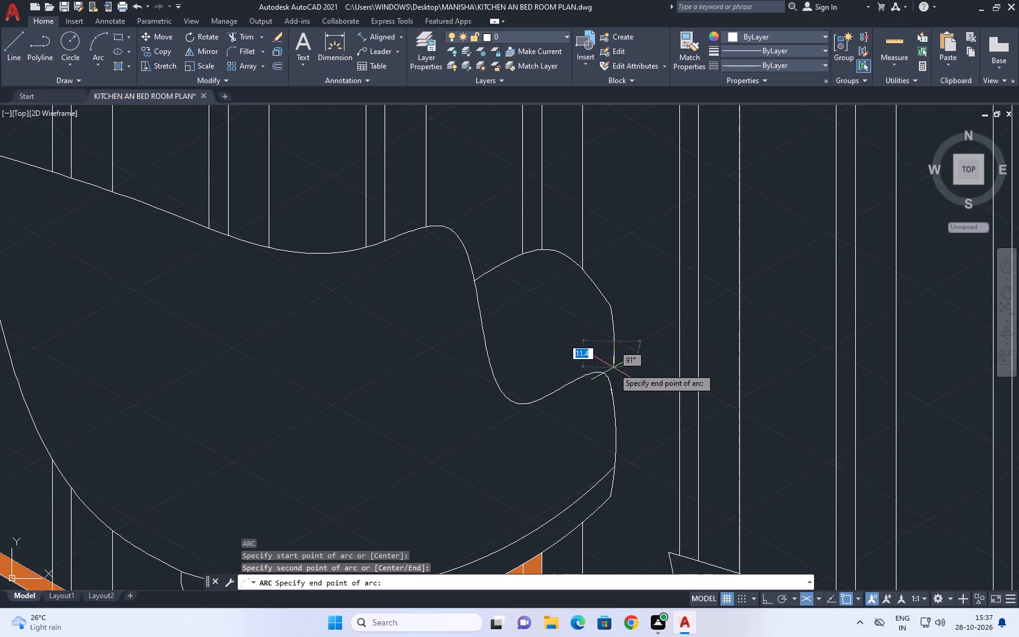
left_click(611, 380)
Draw a three-point arc continuing the third stool's backrest curve downward from its open end, past the adjacent slat edge line.
scroll(619, 328, "down", 4)
middle_click_drag(650, 308, 561, 306)
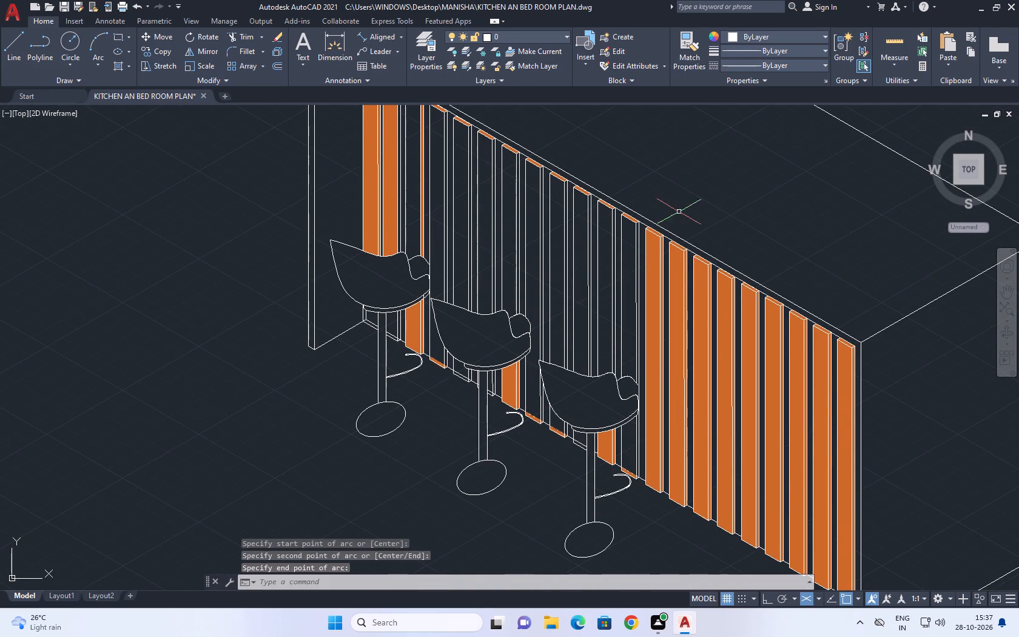
right_click(679, 200)
left_click(728, 207)
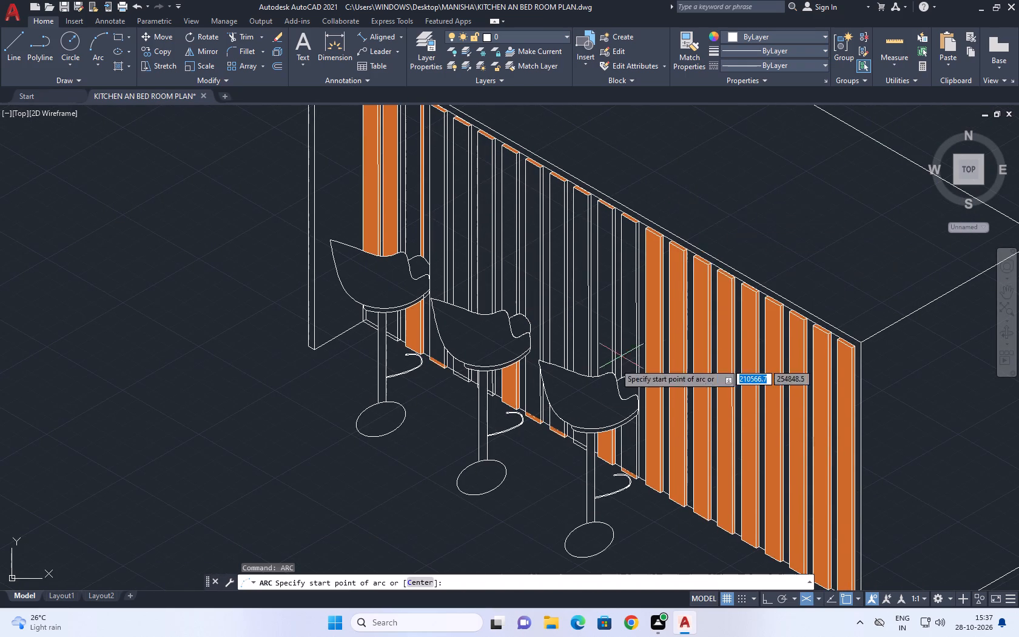
scroll(600, 382, "up", 2)
scroll(704, 408, "up", 2)
left_click(684, 371)
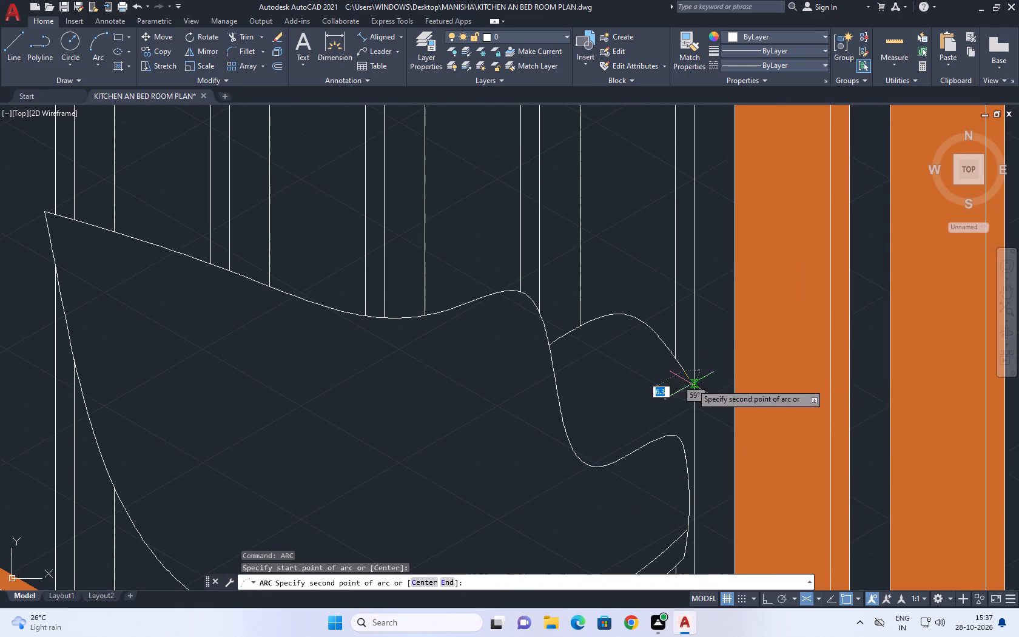
left_click(702, 398)
right_click(709, 405)
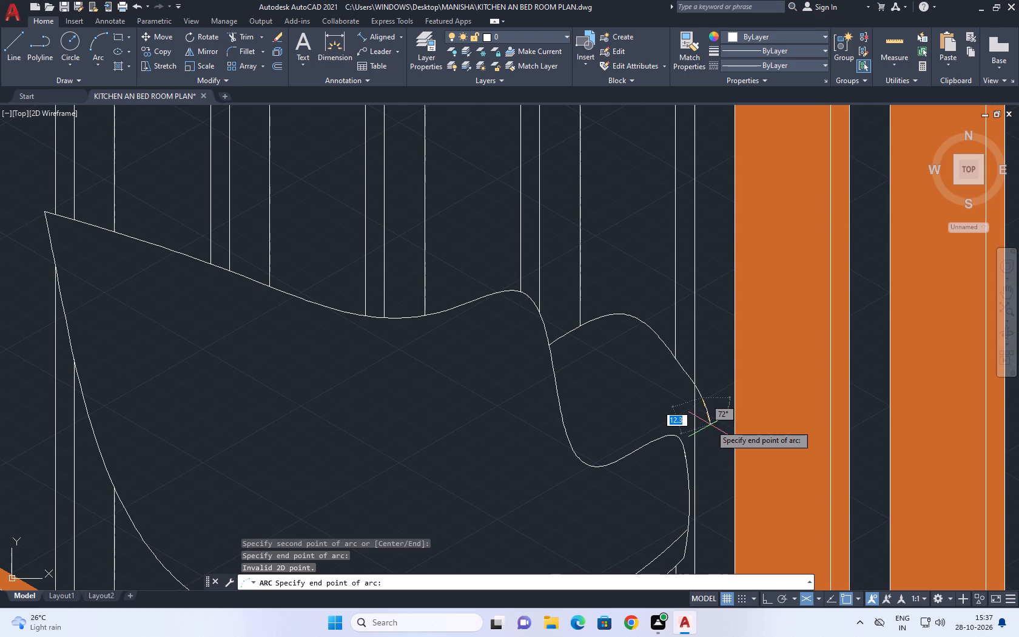
right_click(710, 425)
left_click(713, 428)
right_click(713, 426)
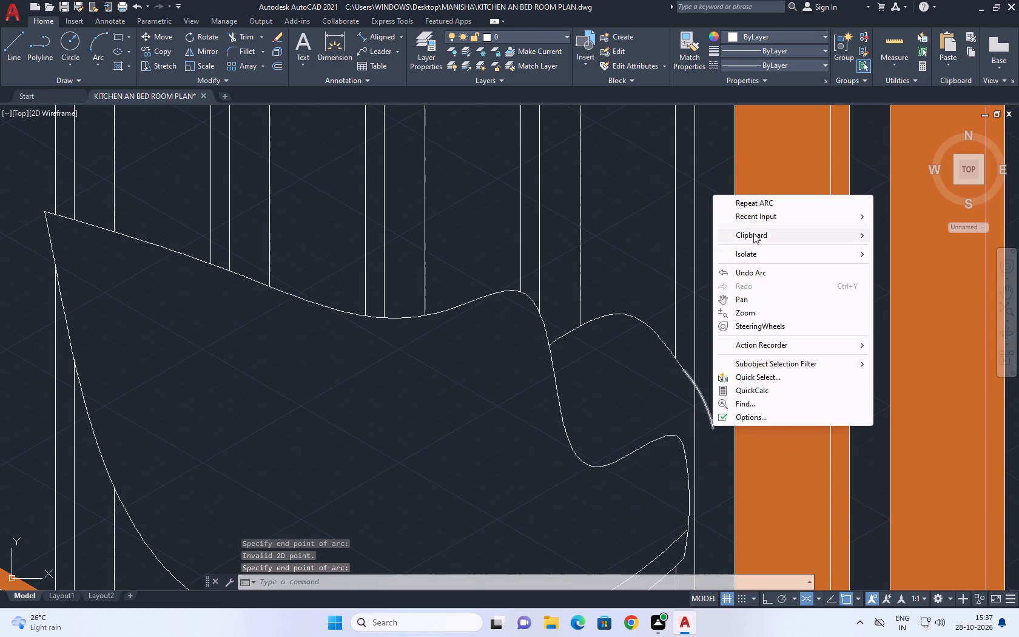
left_click(684, 258)
left_click(685, 280)
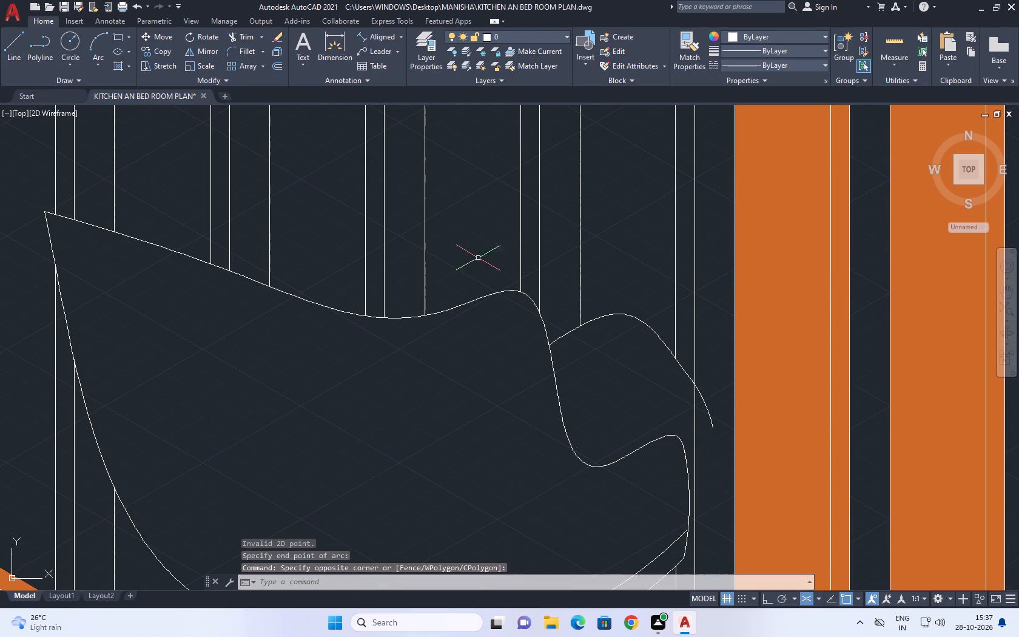
Trim the part of the third stool's new backrest arc that extends beyond the adjacent slat edge line.
left_click(241, 33)
scroll(755, 396, "up", 3)
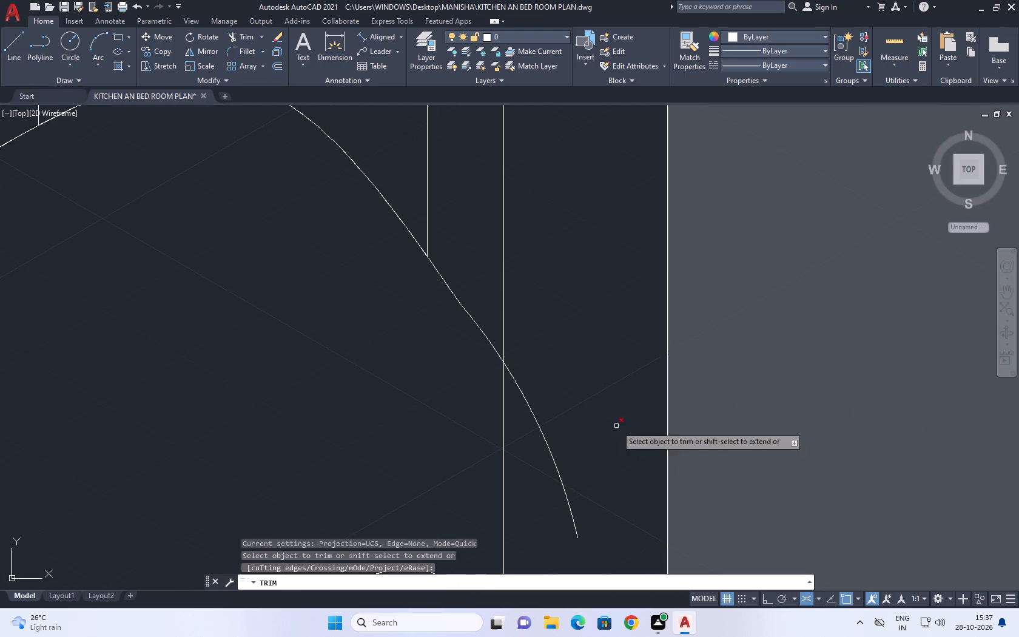
left_click(546, 388)
left_click(532, 440)
right_click(560, 394)
left_click(605, 420)
Examine the slatted counter front and the slat fills around the first stool.
scroll(644, 440, "down", 3)
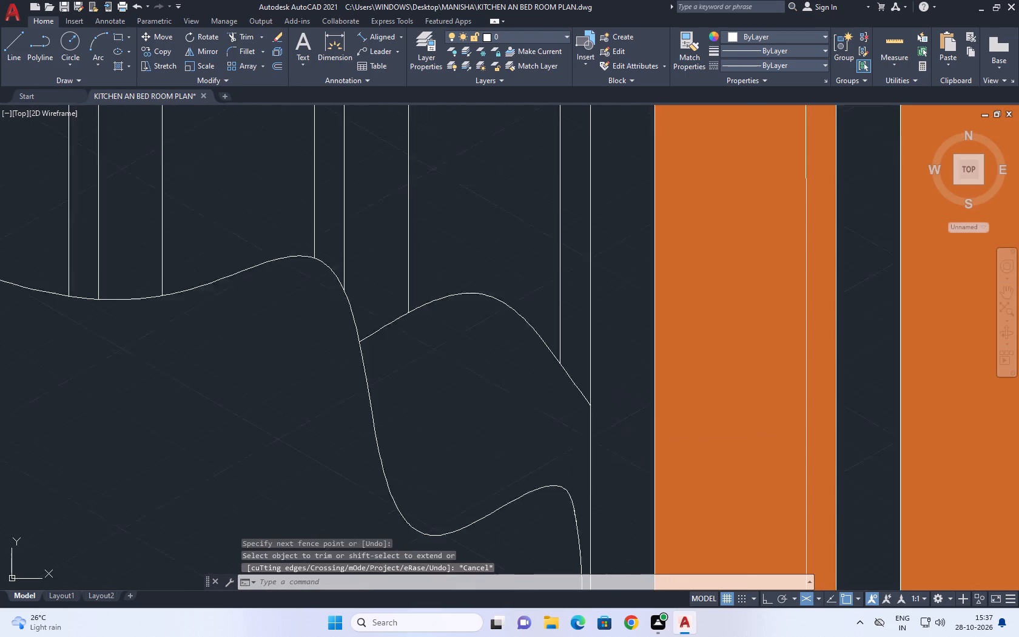
scroll(650, 420, "down", 6)
middle_click_drag(624, 376, 676, 441)
scroll(632, 385, "down", 1)
scroll(678, 428, "up", 2)
middle_click_drag(437, 361, 476, 384)
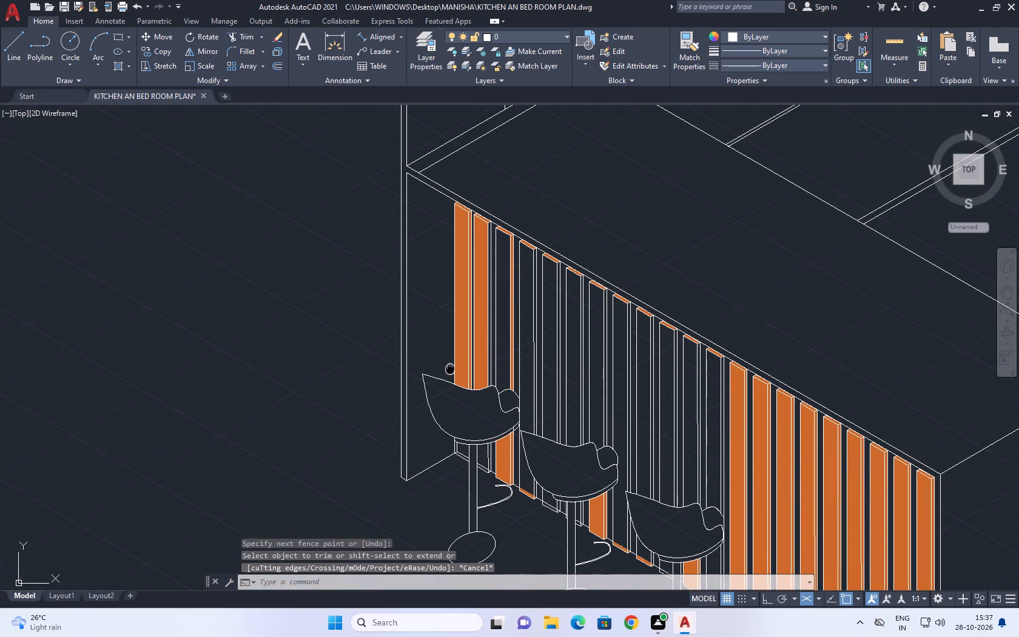
middle_click_drag(476, 384, 488, 386)
scroll(525, 331, "up", 1)
middle_click_drag(573, 391, 583, 365)
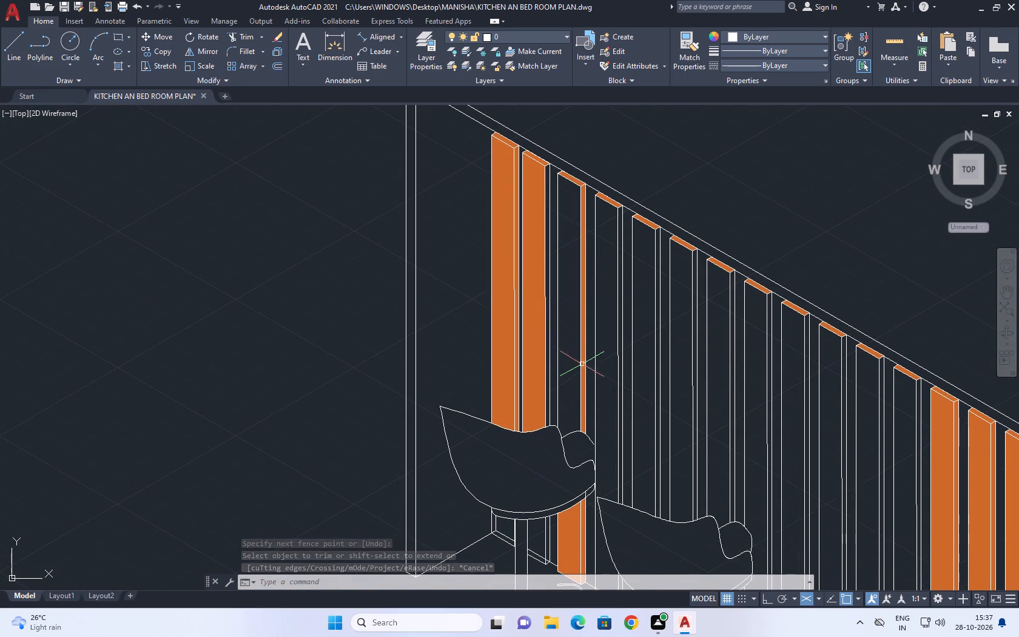
middle_click_drag(563, 350, 565, 396)
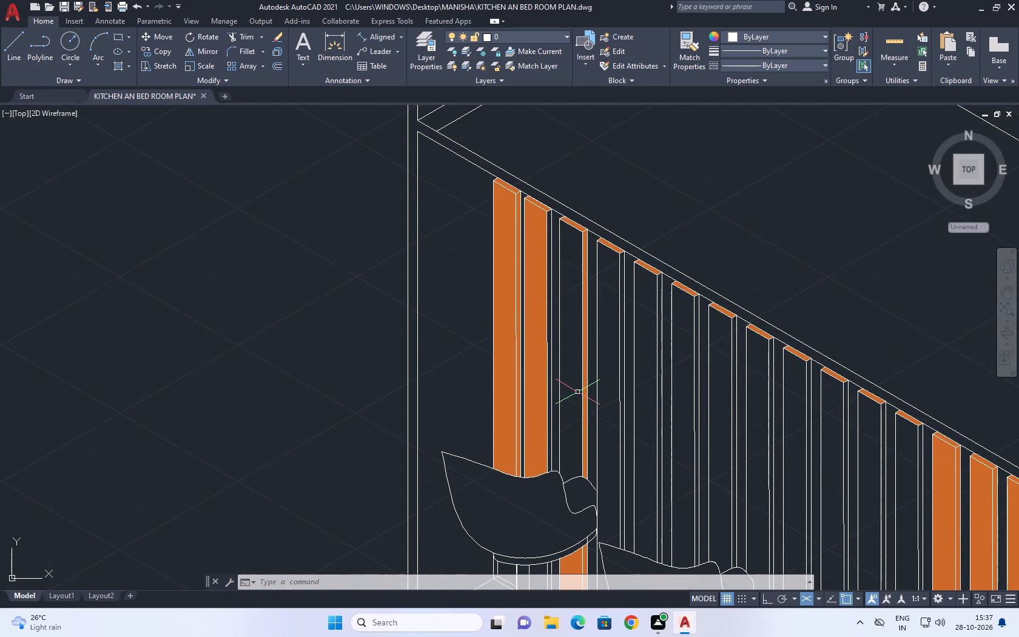
Solid-hatch the second slat's side face and the third slat's front face above the first stool, in colour 205,105,40.
type("H")
key("space")
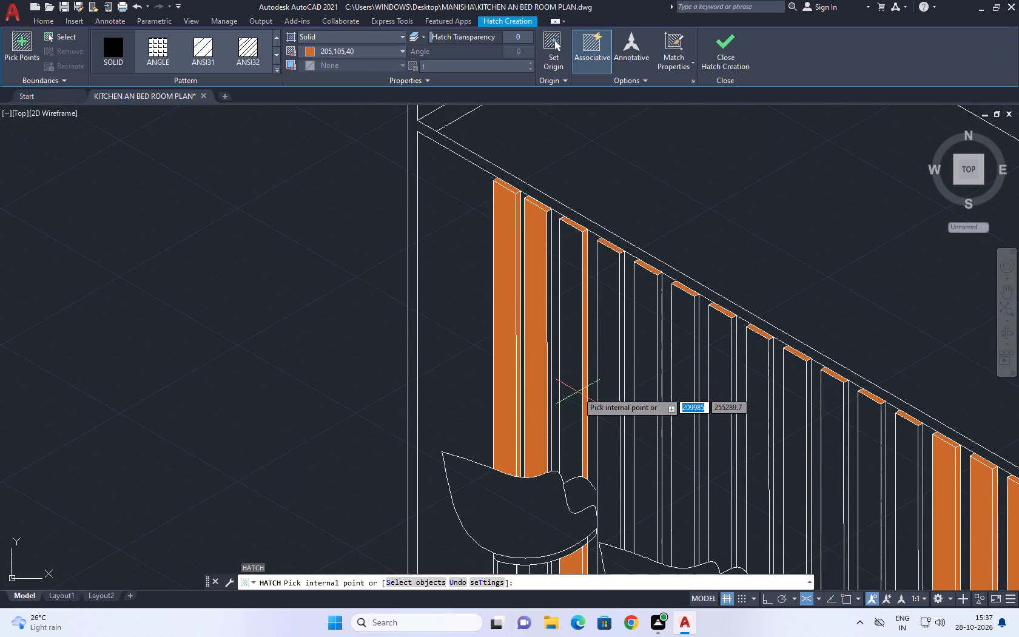
left_click(550, 404)
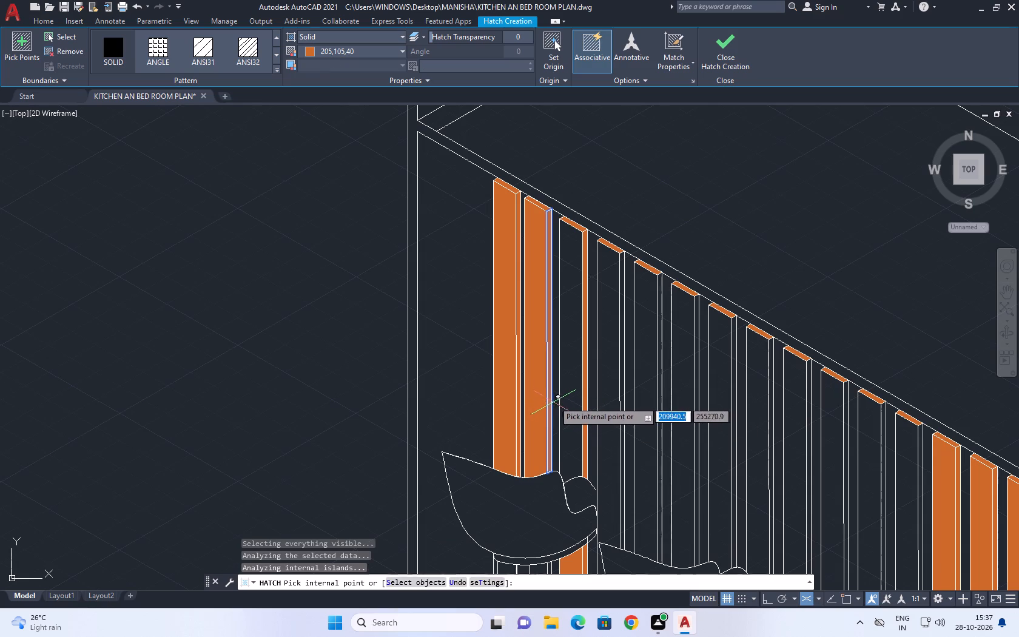
left_click(557, 399)
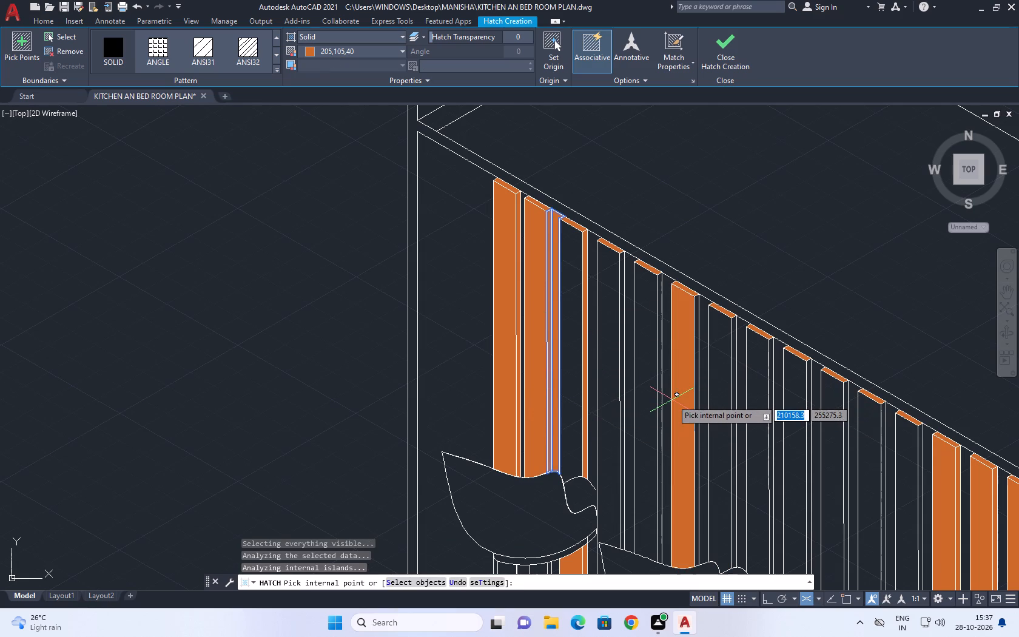
key("ctrl+z")
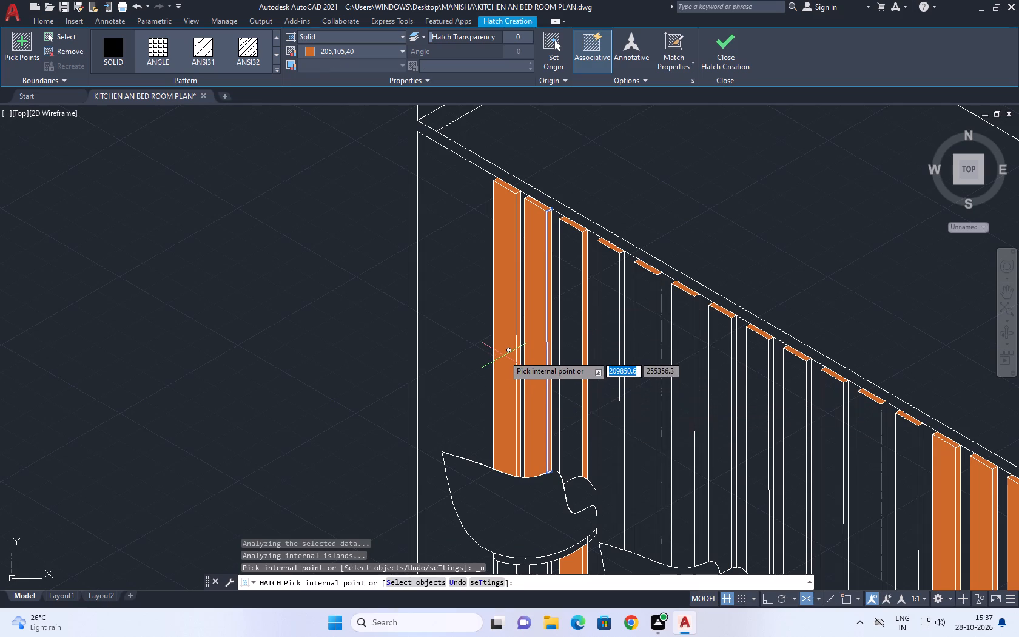
left_click(577, 416)
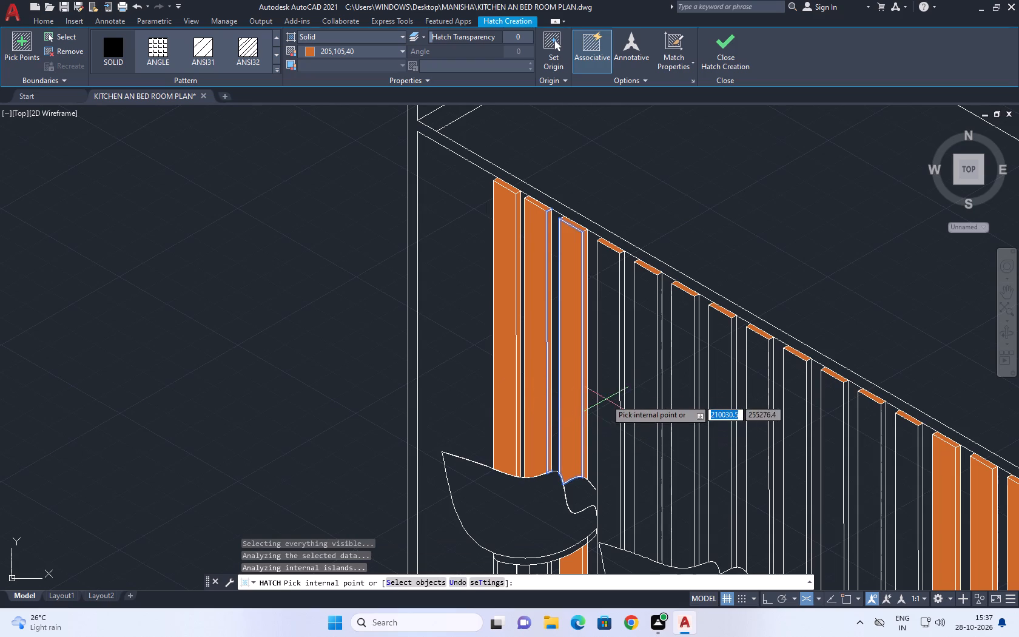
middle_click_drag(613, 420, 573, 311)
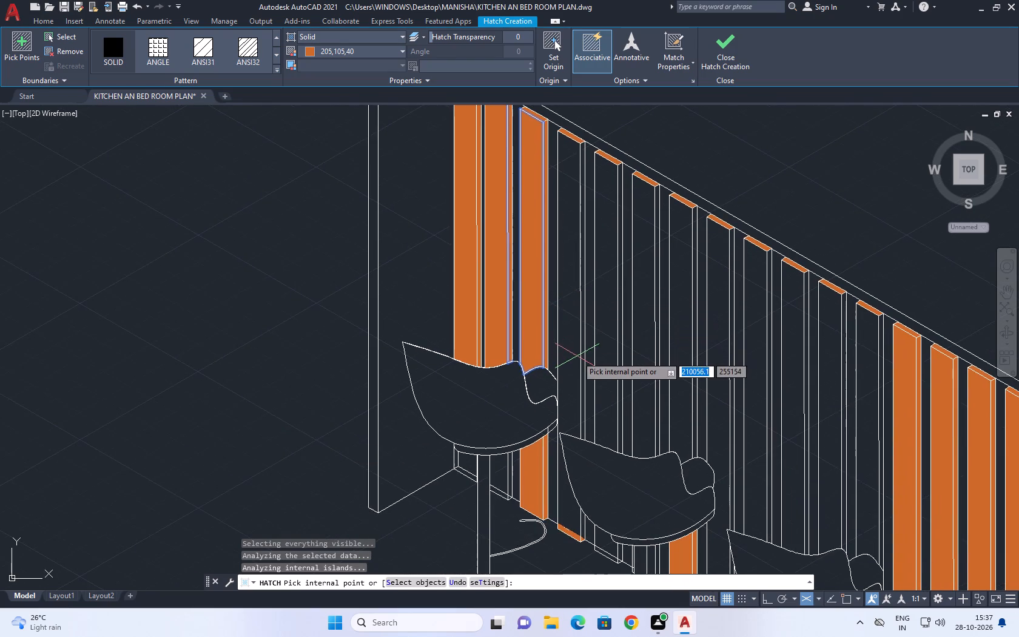
scroll(577, 356, "down", 2)
key("space")
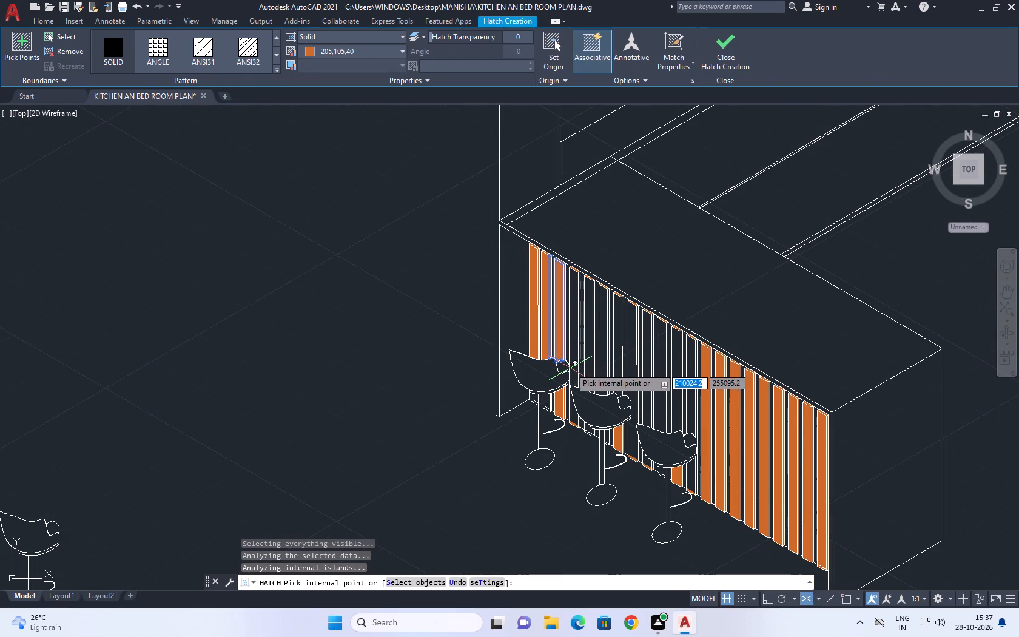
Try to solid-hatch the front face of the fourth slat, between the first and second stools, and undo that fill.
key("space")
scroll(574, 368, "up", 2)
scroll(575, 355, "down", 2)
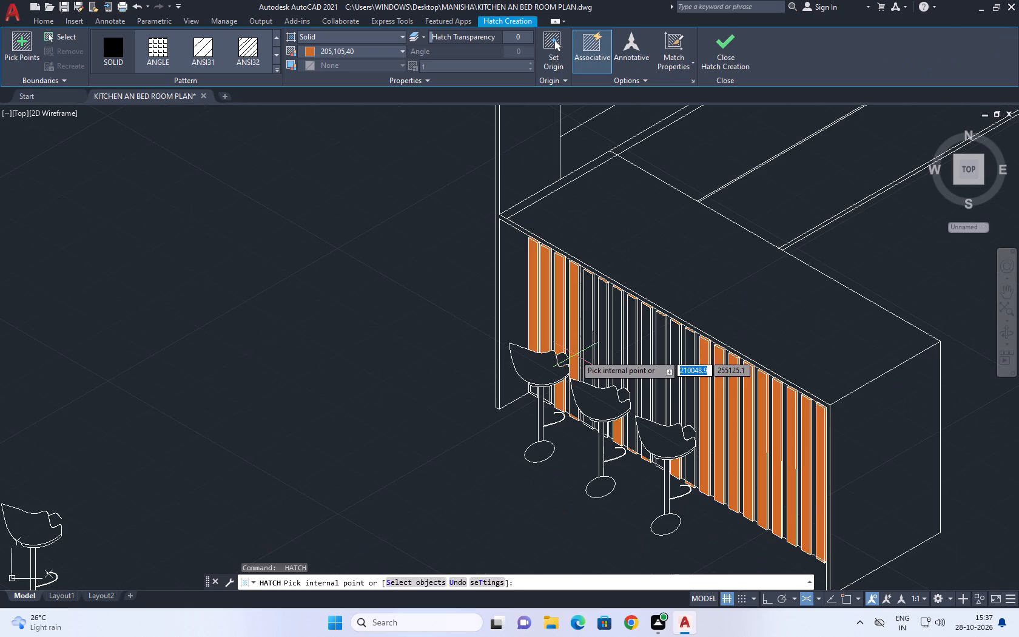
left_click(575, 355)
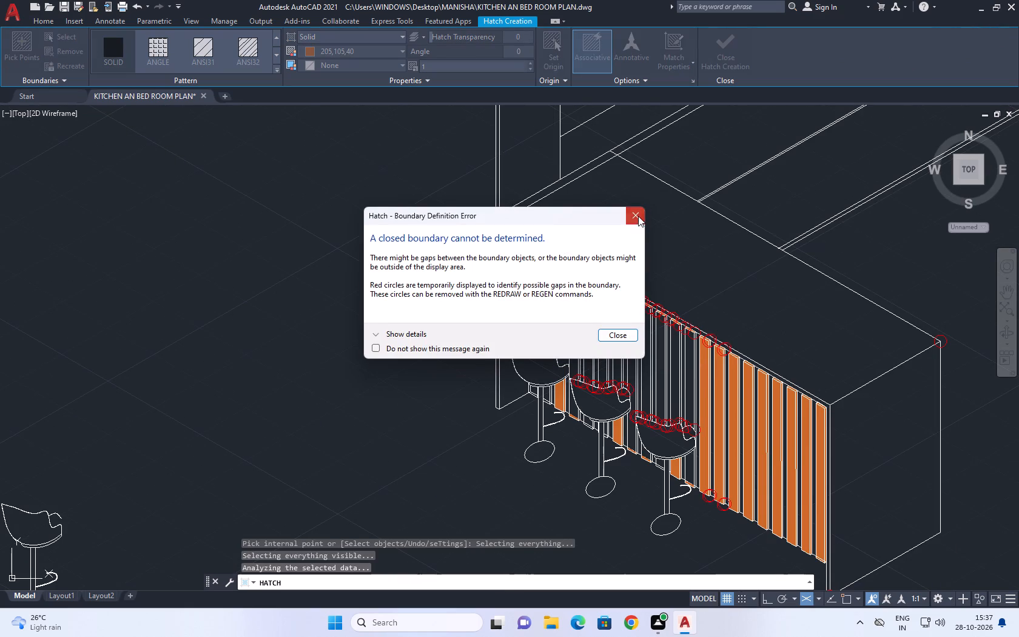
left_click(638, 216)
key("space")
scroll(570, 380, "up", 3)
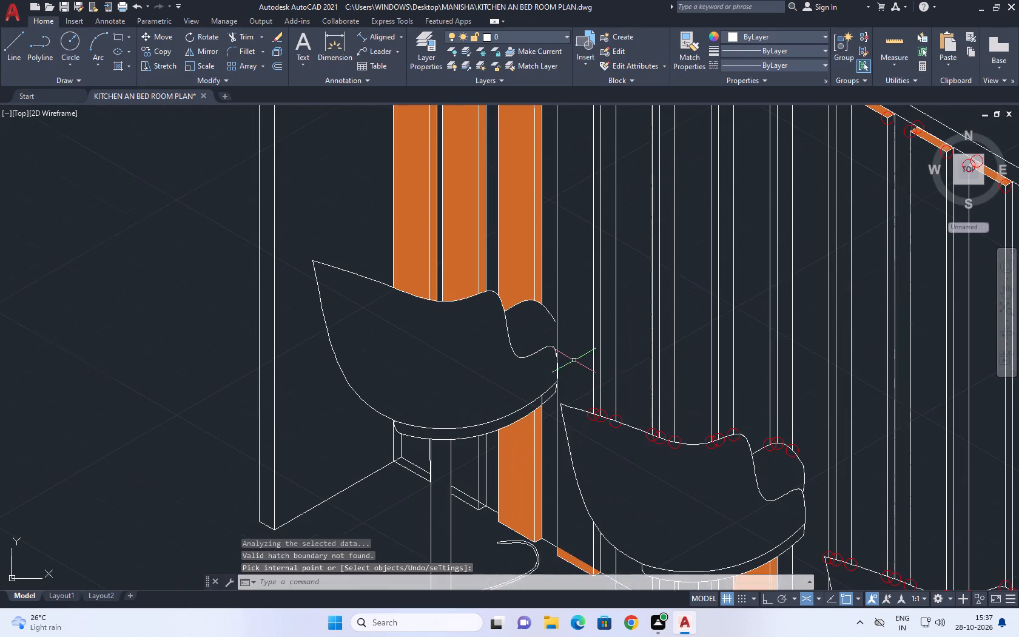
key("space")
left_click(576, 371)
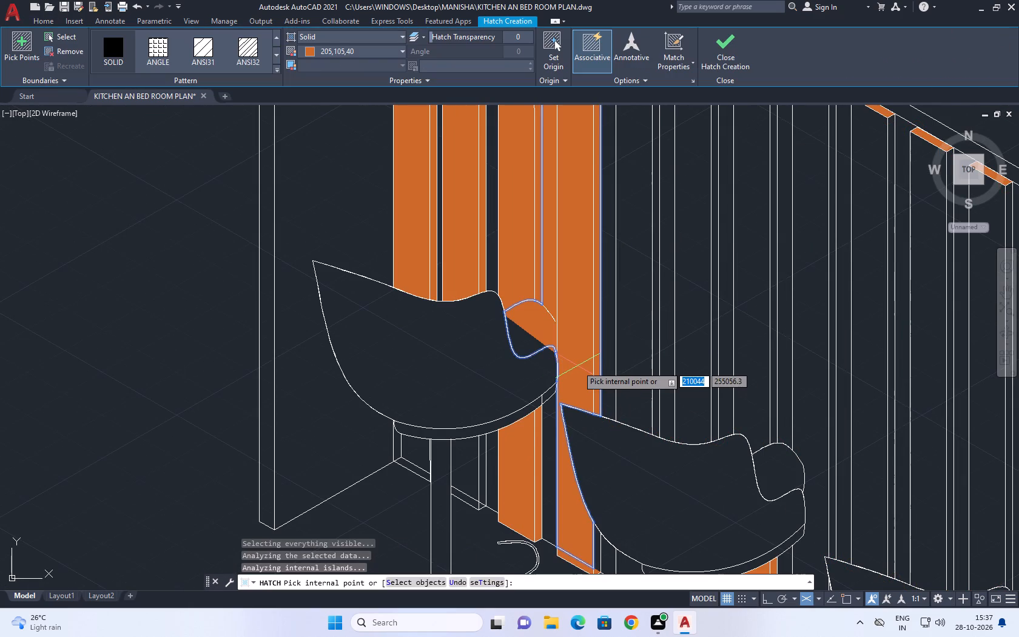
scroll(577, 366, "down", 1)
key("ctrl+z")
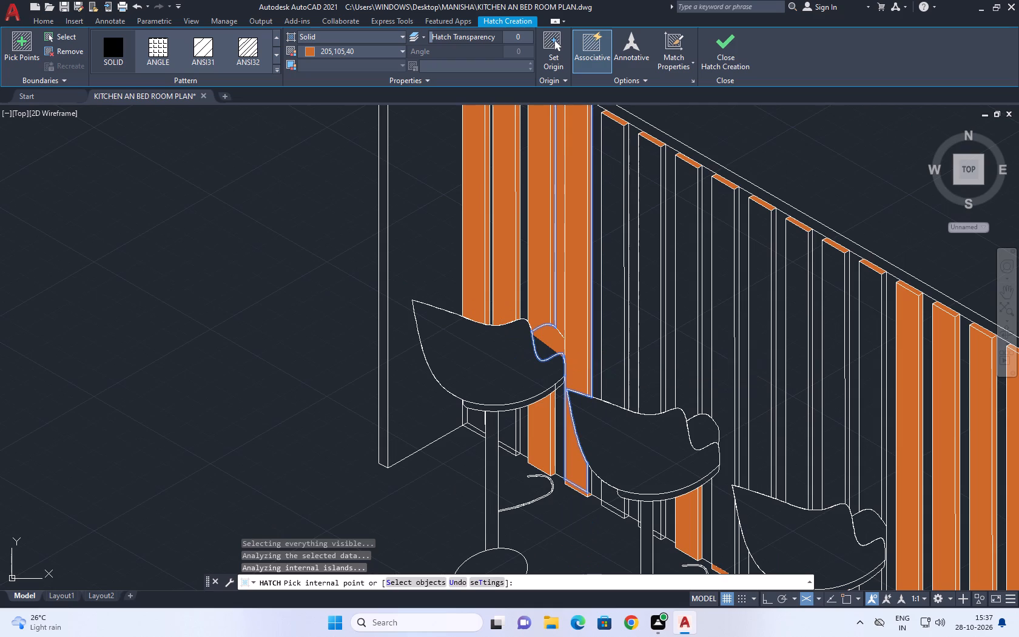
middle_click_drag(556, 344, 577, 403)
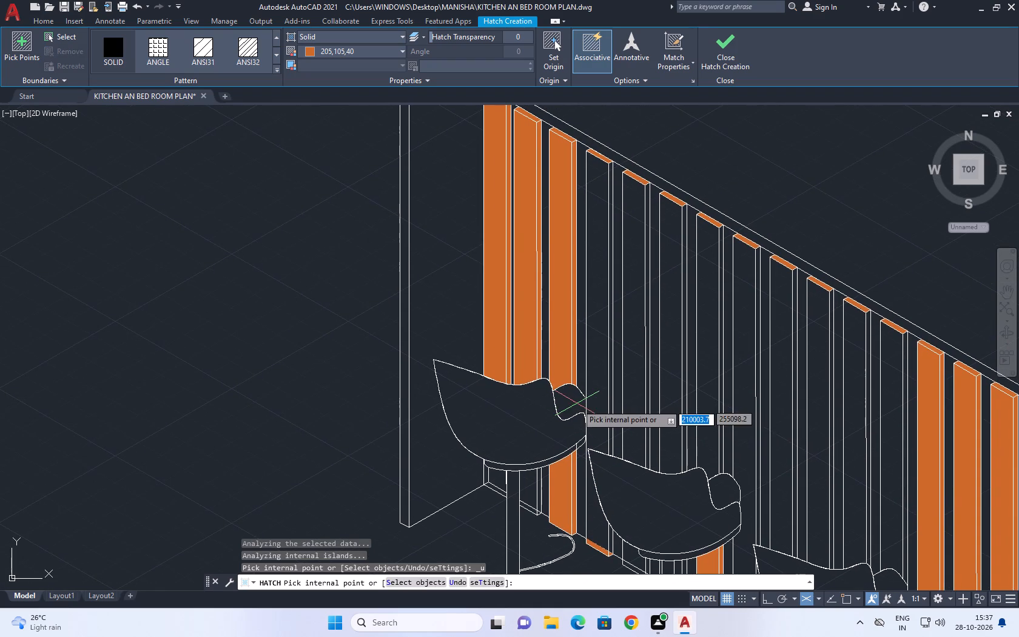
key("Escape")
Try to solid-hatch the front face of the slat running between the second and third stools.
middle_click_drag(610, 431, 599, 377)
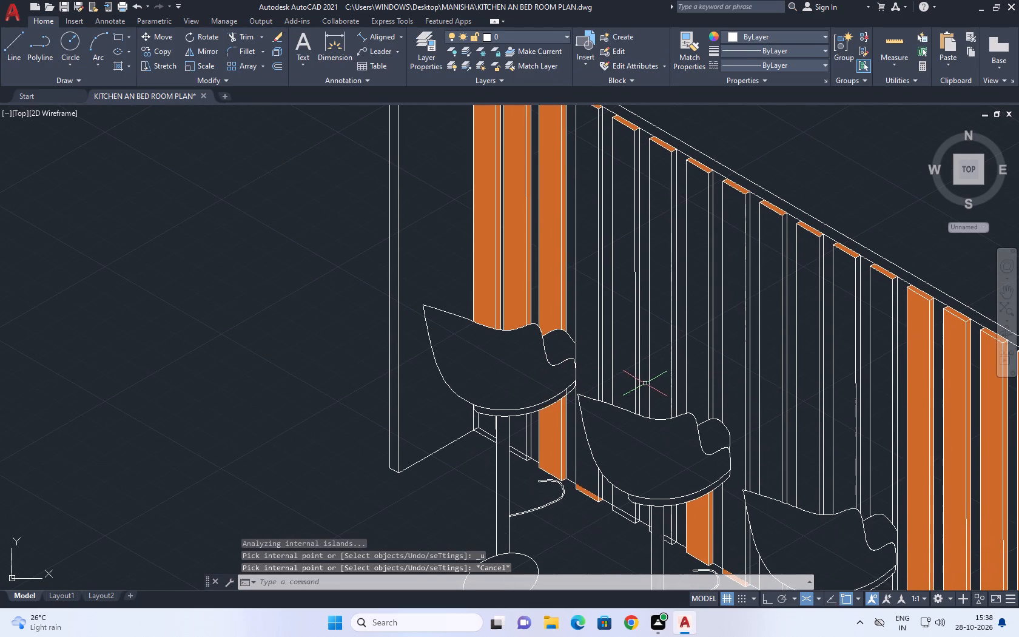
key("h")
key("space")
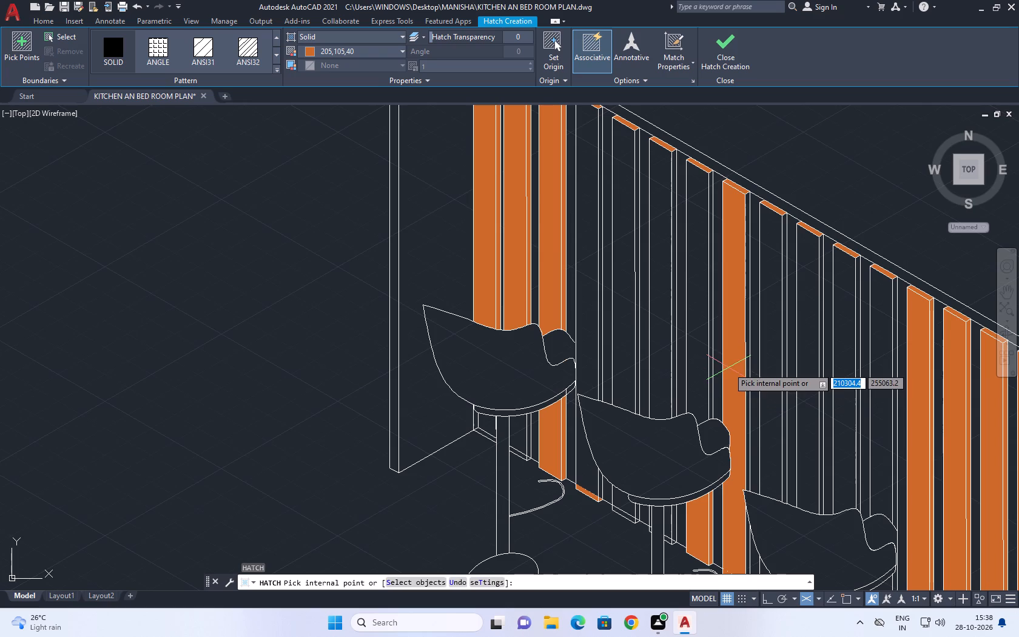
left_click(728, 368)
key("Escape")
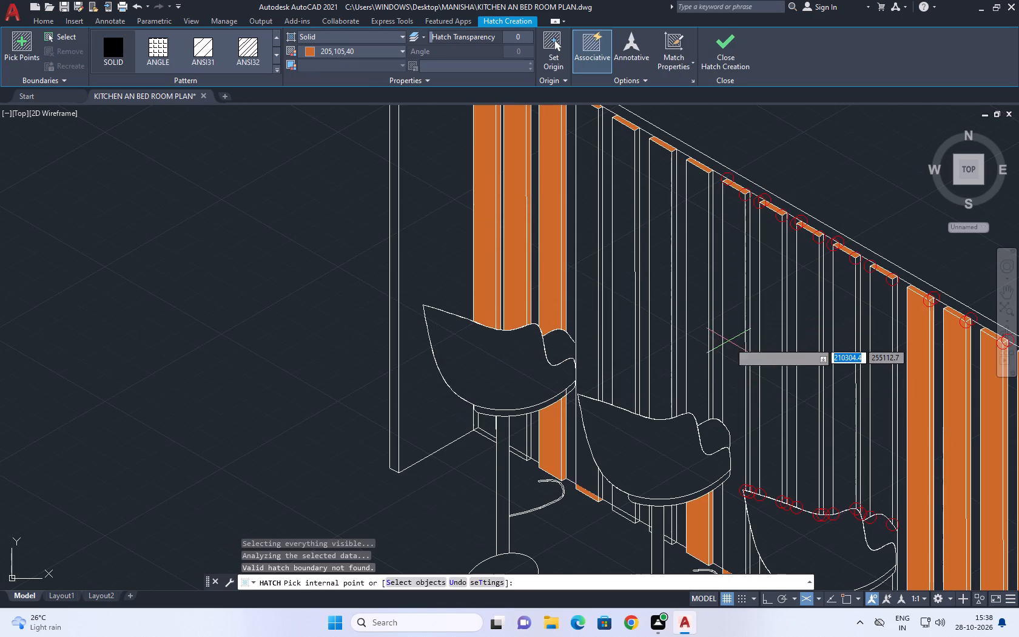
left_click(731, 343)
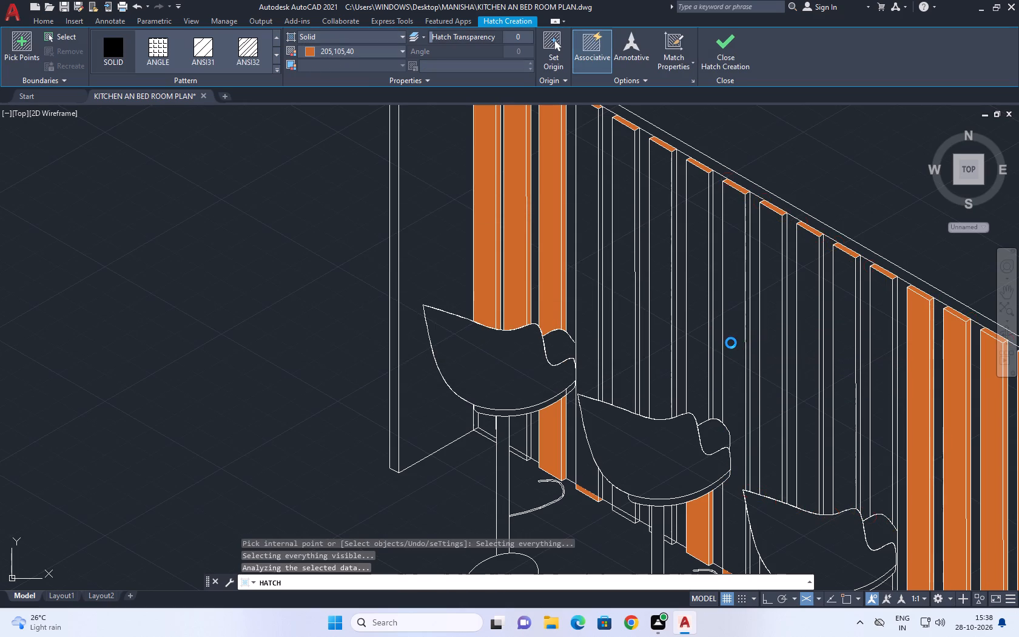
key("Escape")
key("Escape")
Solid-hatch the front and side faces of the first two slats above the third stool in colour 205,105,40.
key("space")
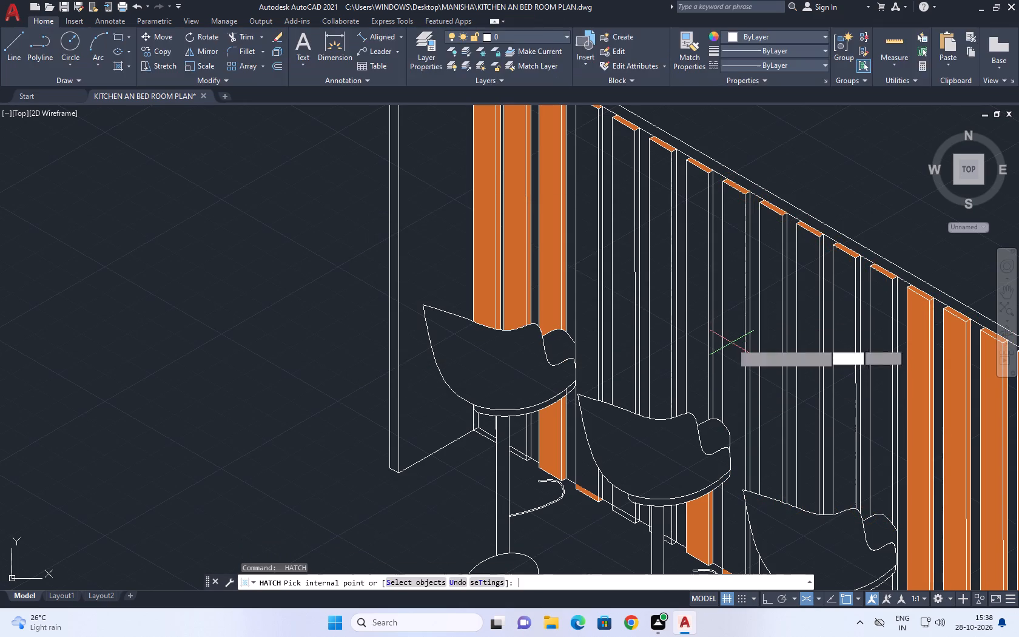
left_click(769, 291)
key("Escape")
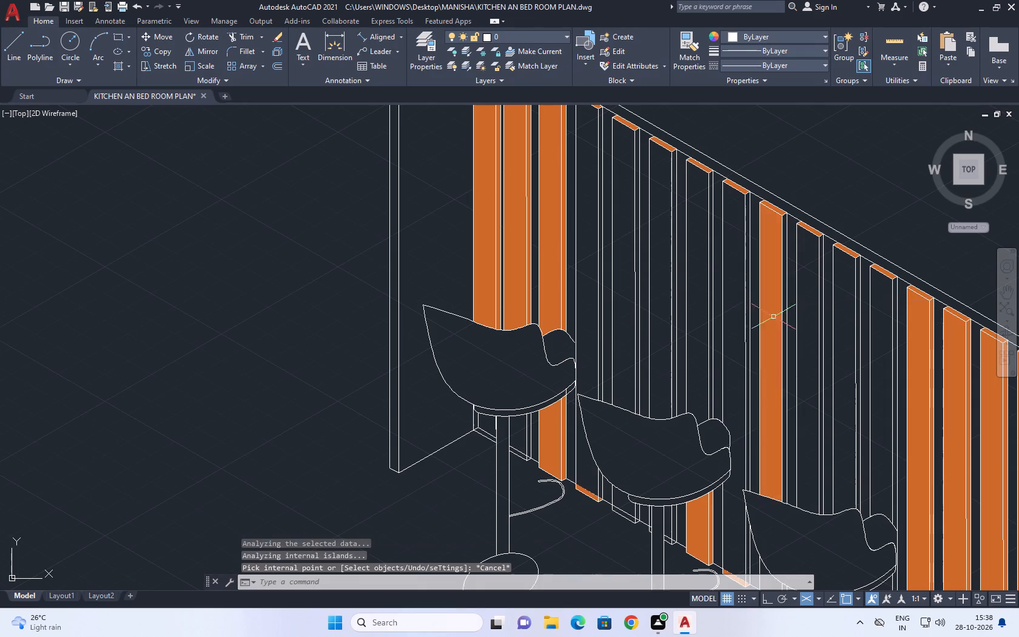
middle_click_drag(772, 318, 661, 304)
key("space")
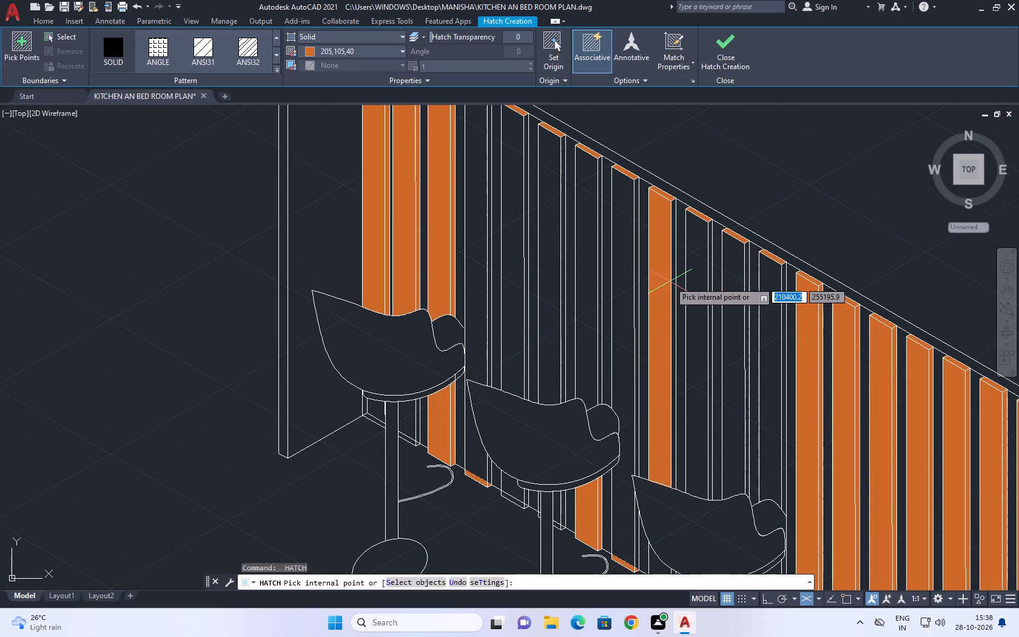
left_click(675, 292)
key("Escape")
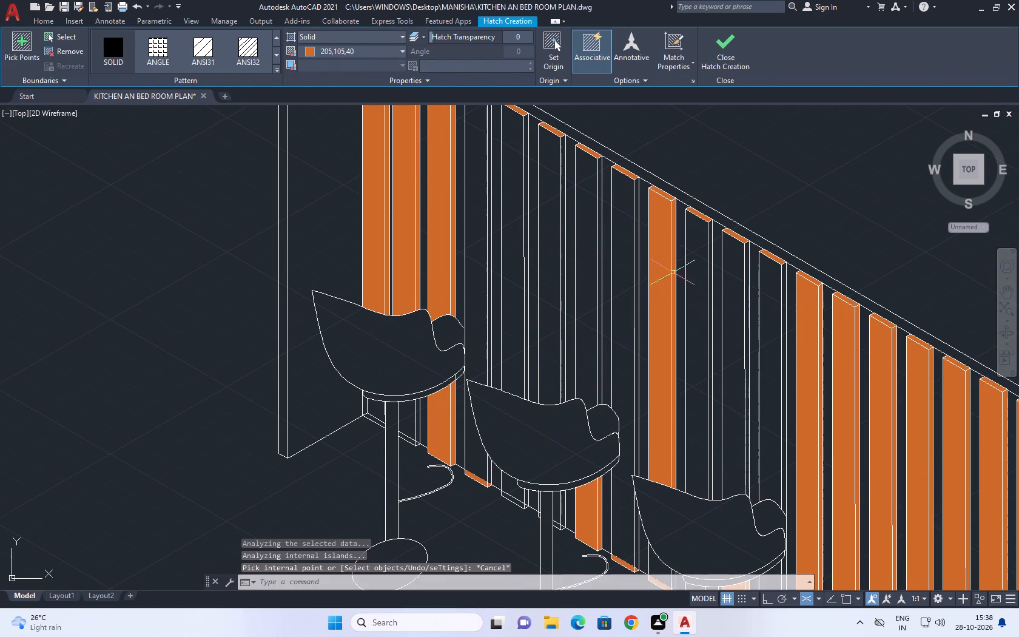
key("space")
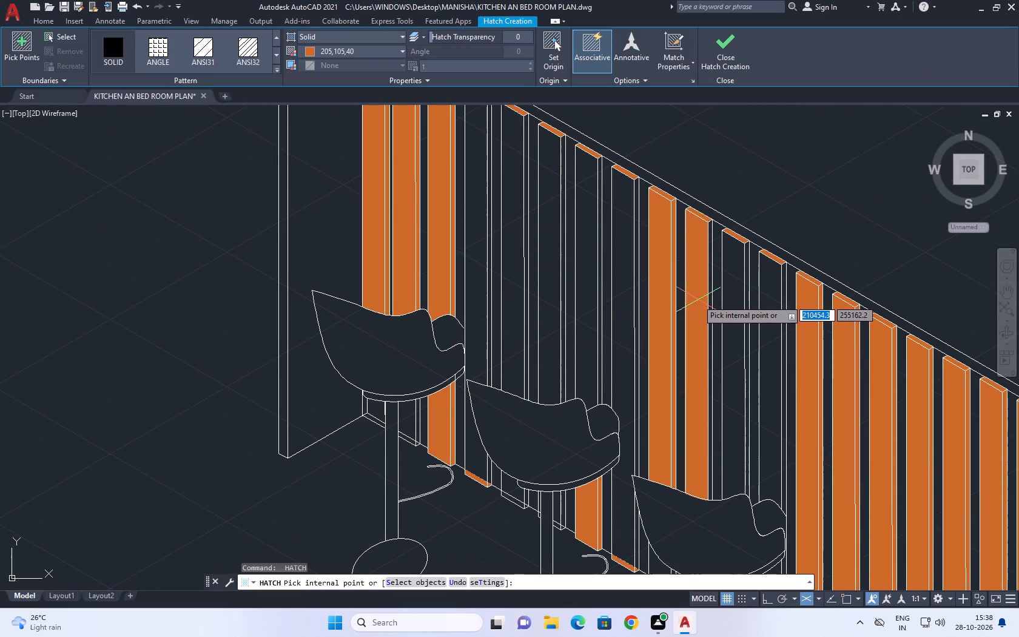
left_click(698, 300)
key("Escape")
key("space")
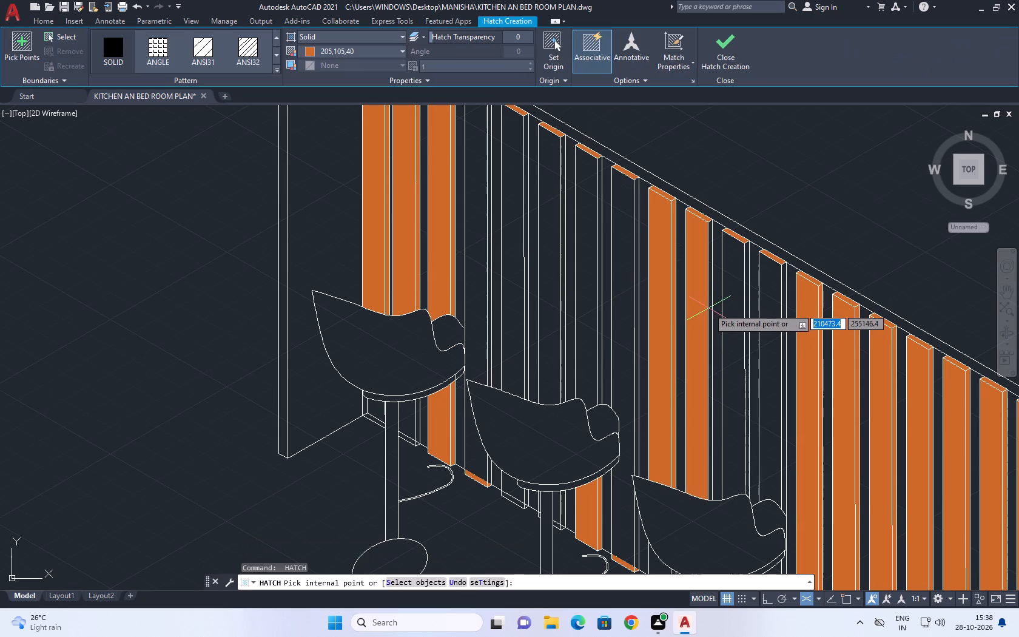
left_click(711, 307)
key("Escape")
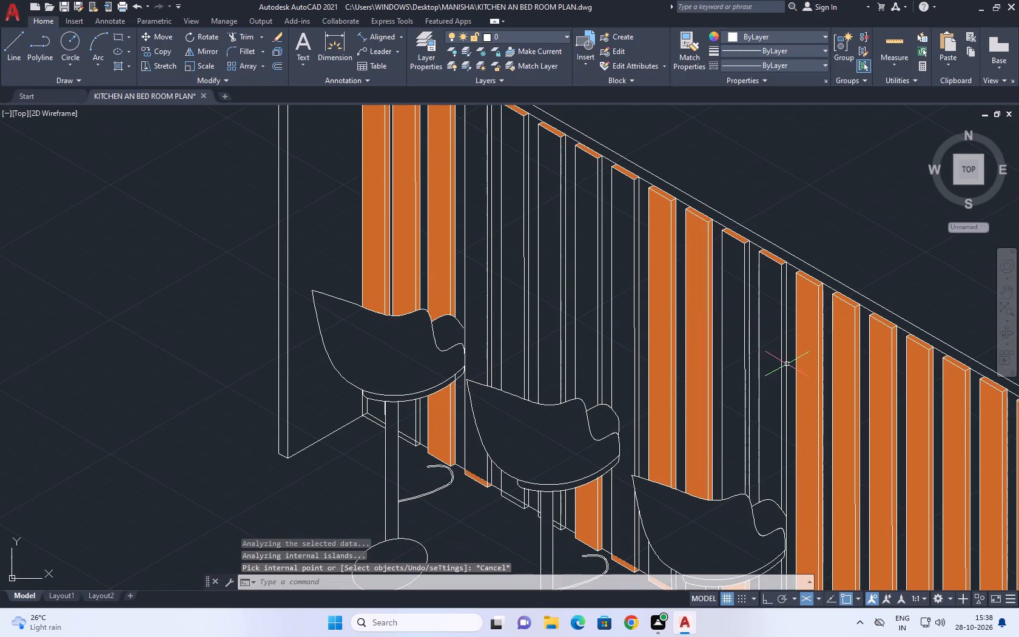
Solid-hatch the front and side faces of the remaining two unfilled slats above the third stool in colour 205,105,40.
middle_click_drag(789, 367, 641, 340)
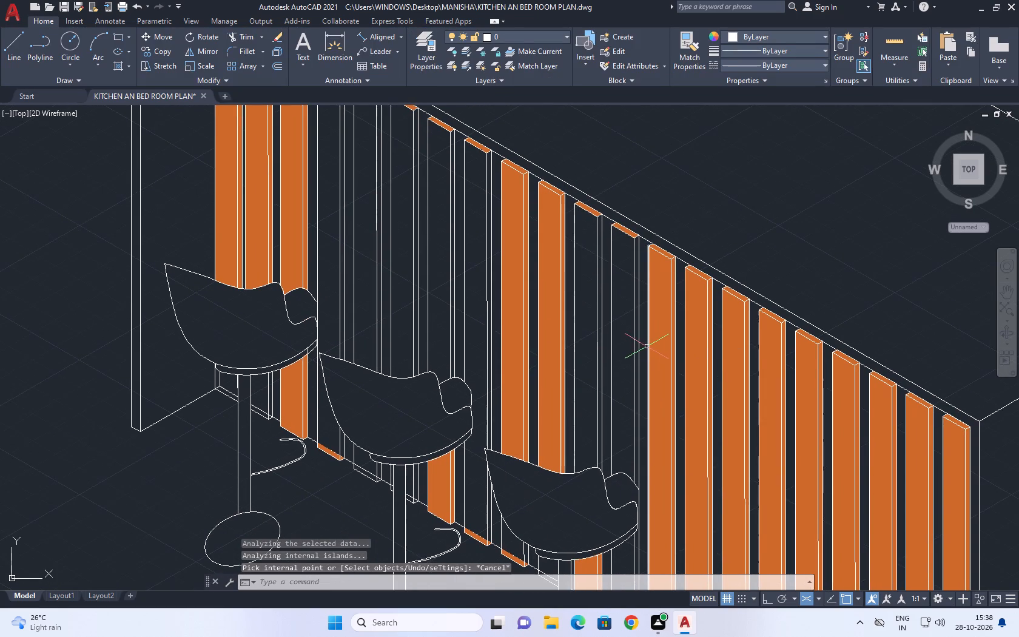
key("space")
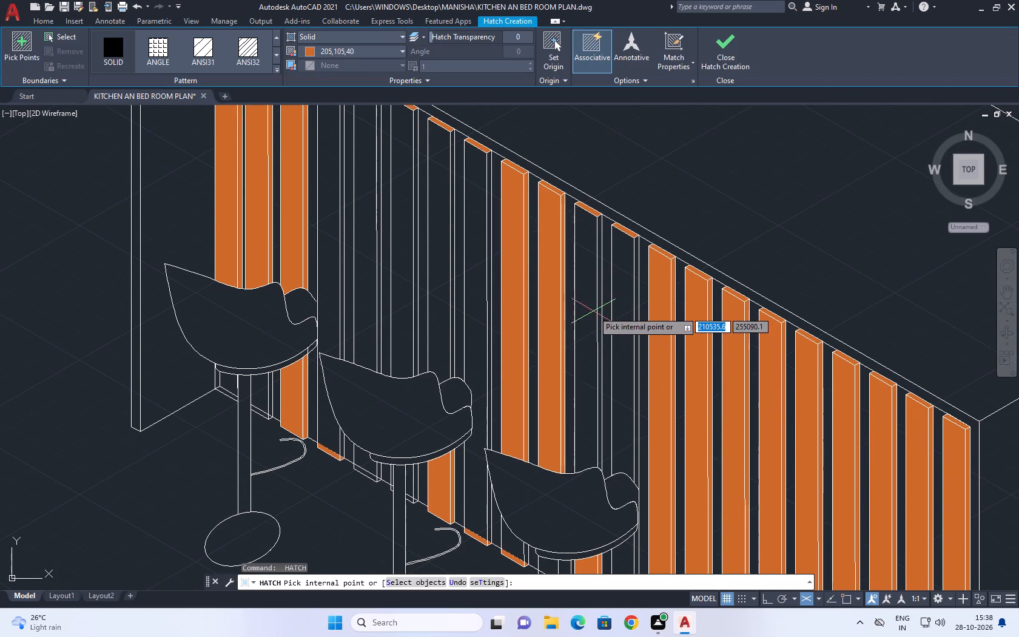
left_click(589, 309)
left_click(600, 320)
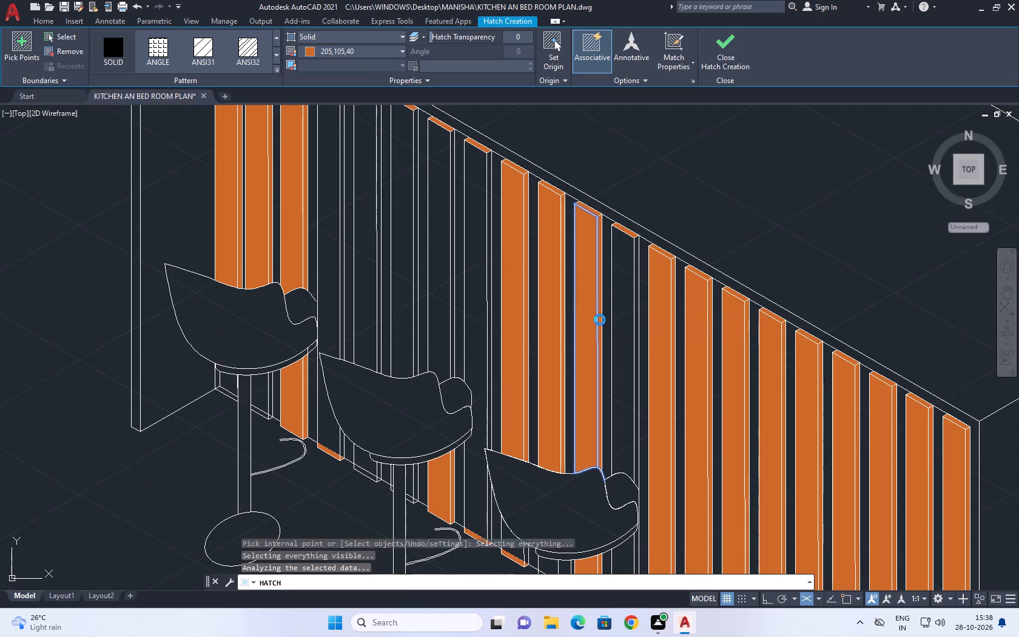
key("space")
key("space")
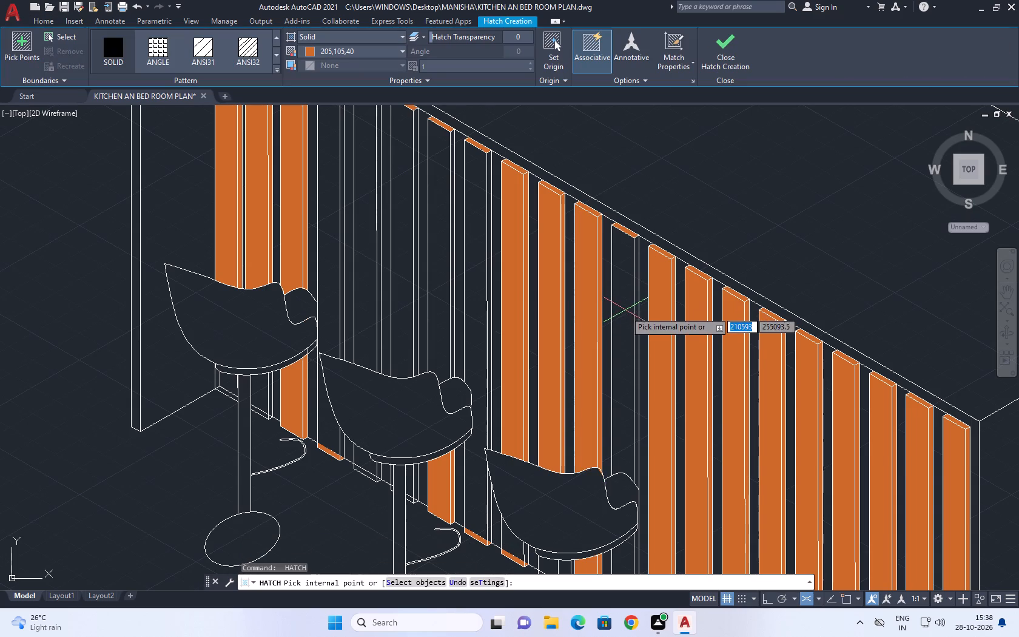
left_click(625, 311)
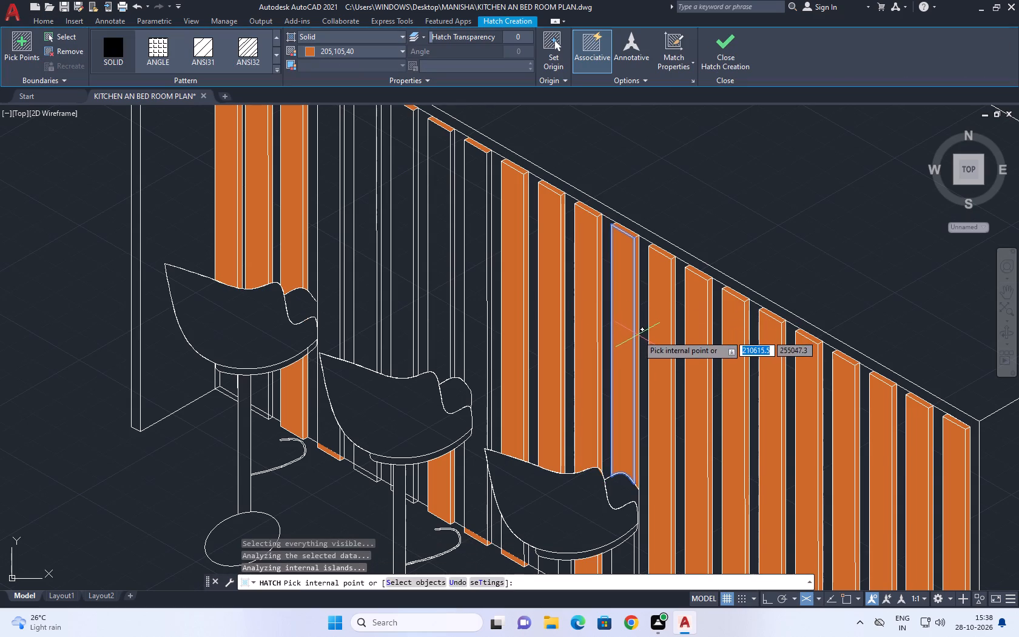
left_click(637, 335)
key("space")
Solid-hatch the lower front face of the last unfilled slat beneath the third stool's seat.
middle_click_drag(640, 390, 650, 229)
key("space")
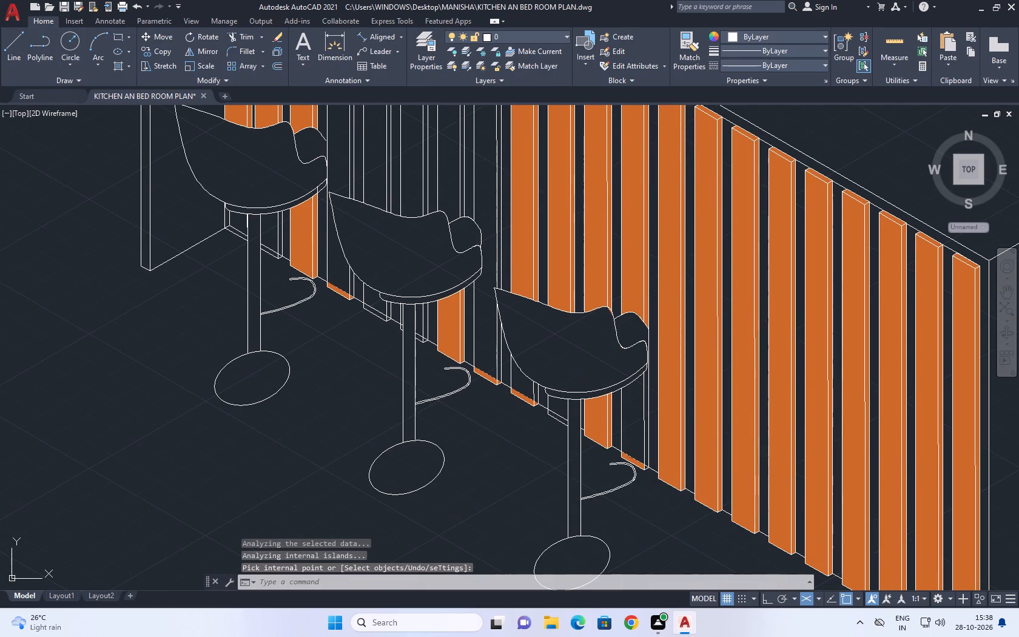
scroll(622, 419, "up", 1)
left_click(639, 411)
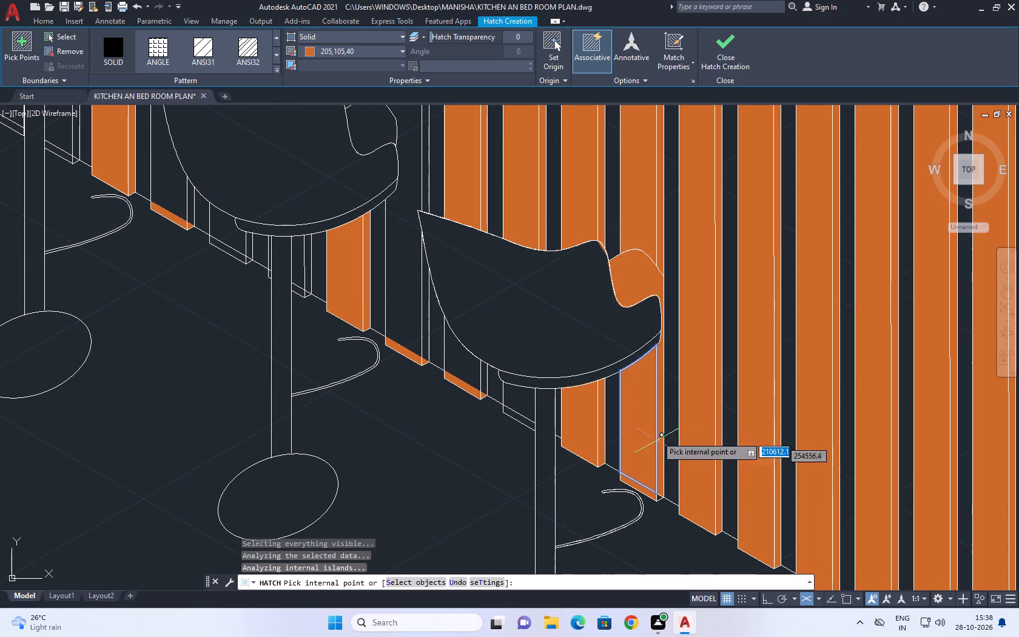
key("Escape")
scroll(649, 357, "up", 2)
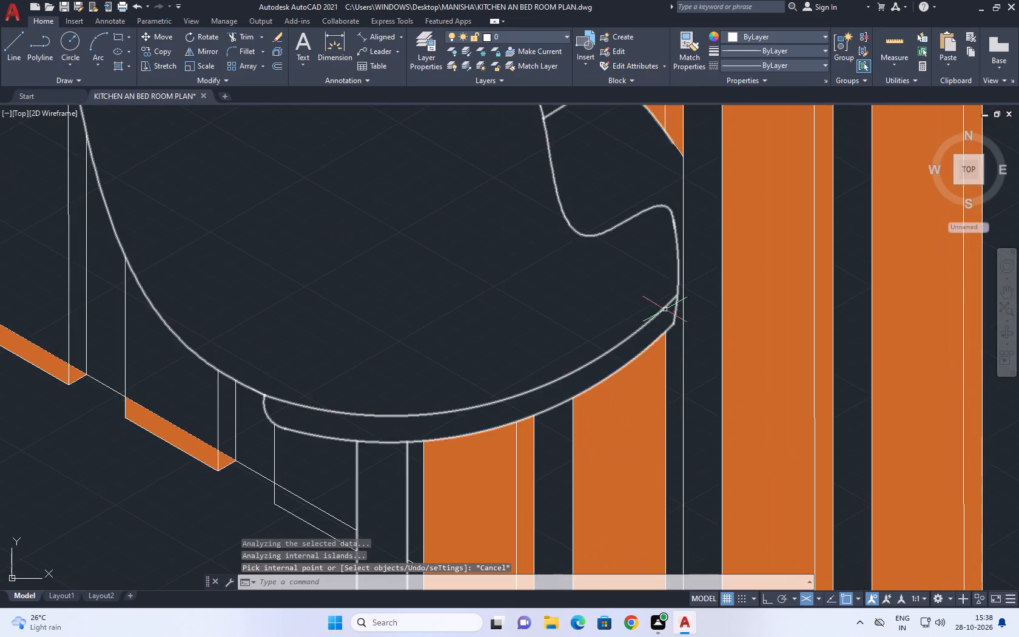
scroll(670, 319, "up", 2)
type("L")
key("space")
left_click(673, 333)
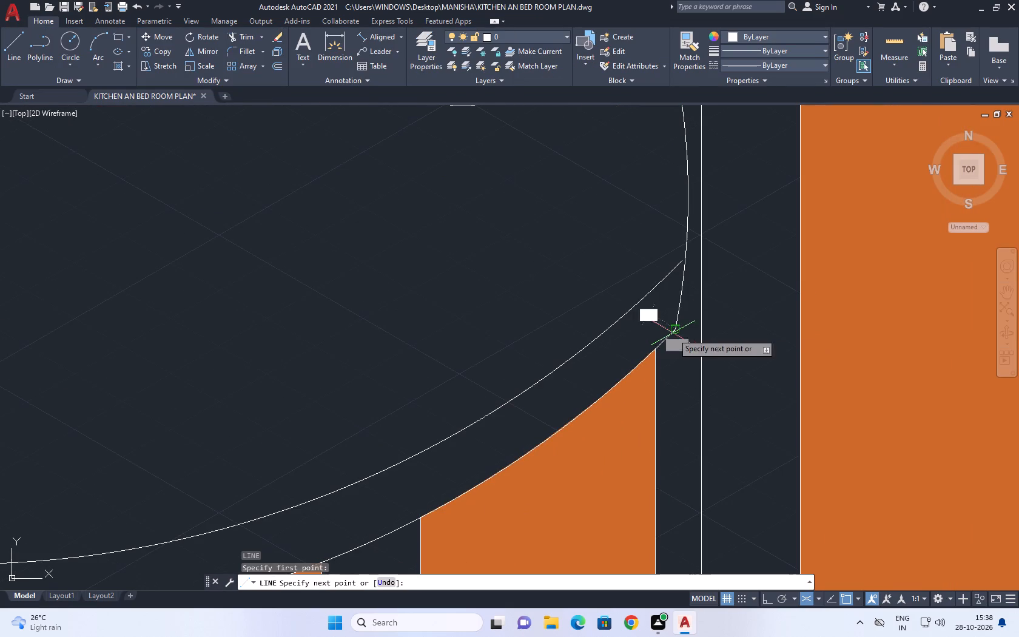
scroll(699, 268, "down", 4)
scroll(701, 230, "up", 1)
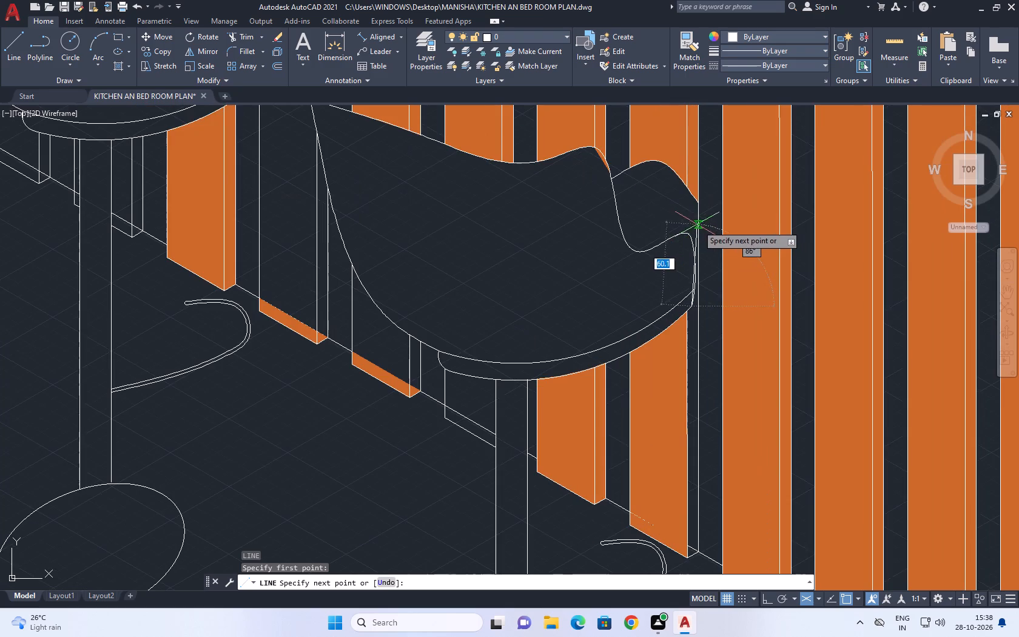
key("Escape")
Draw a short line from the end of the third stool's backrest curve to the tip of its armrest, along the slat edge.
scroll(696, 204, "up", 2)
key("space")
left_click(698, 195)
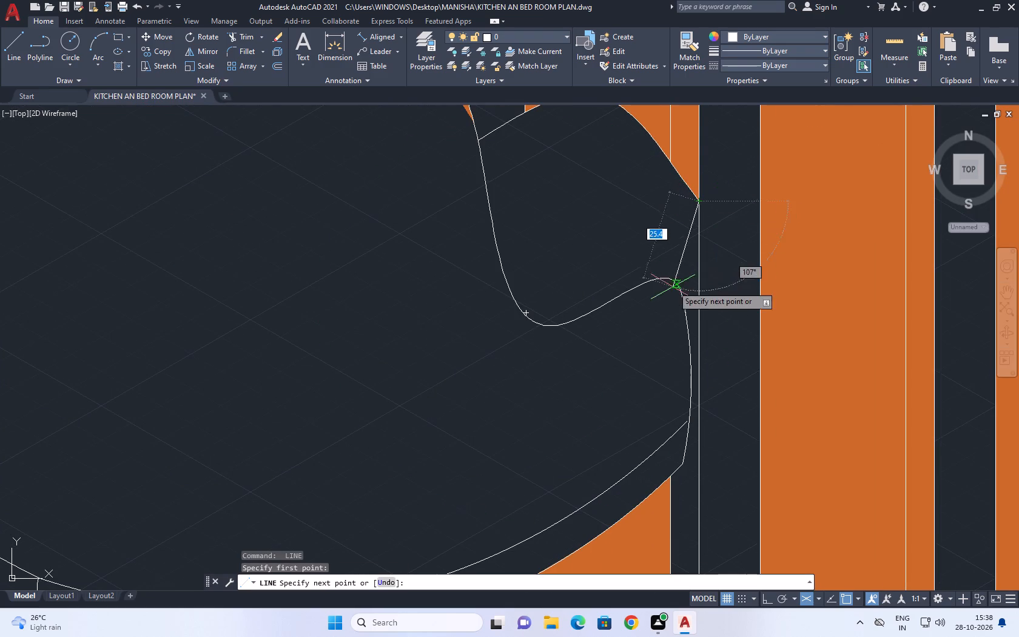
left_click(685, 312)
key("Escape")
Solid-hatch the narrow side face of the slat behind the third stool's armrest in colour 205,105,40.
scroll(707, 265, "down", 3)
middle_click_drag(713, 281, 697, 303)
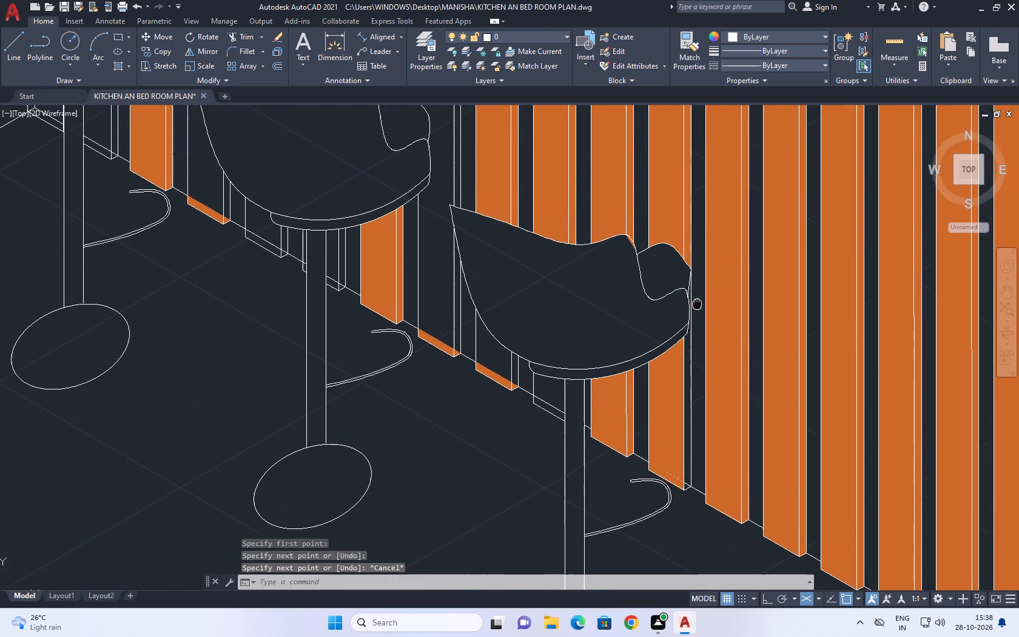
key("h")
key("space")
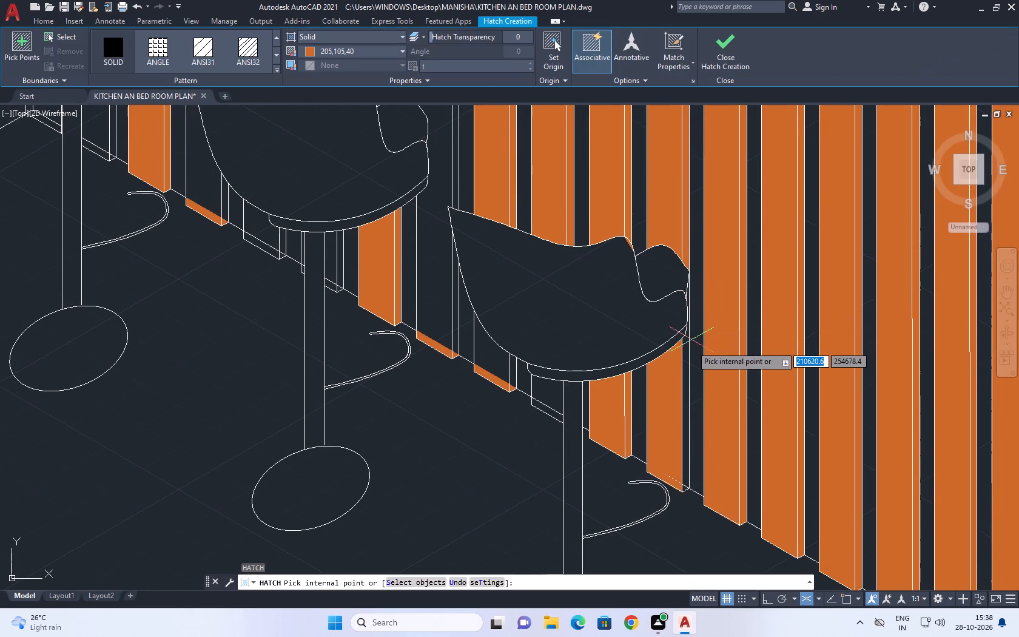
left_click(686, 366)
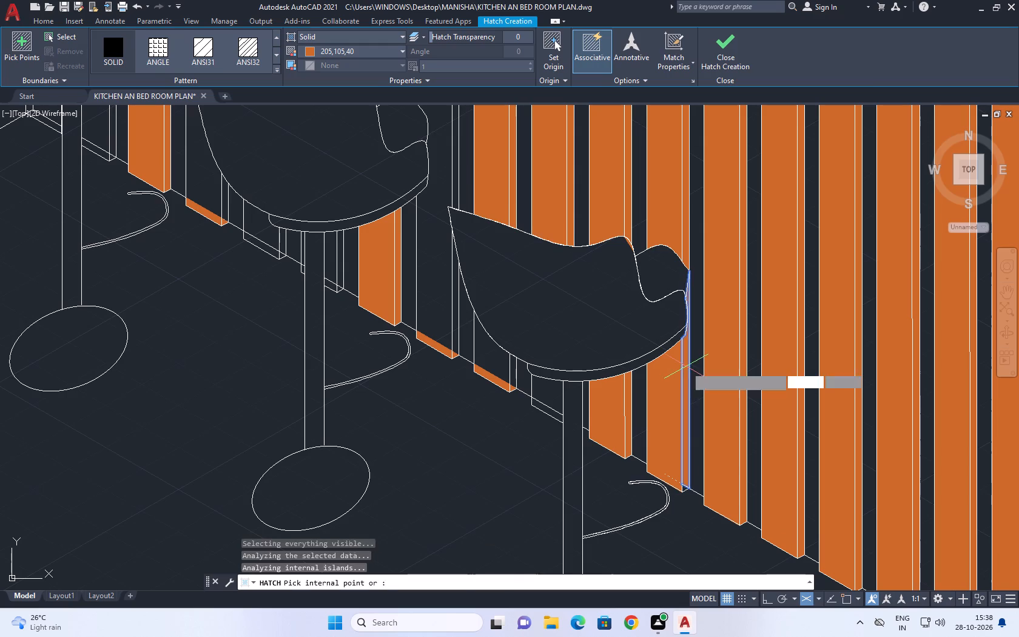
key("Escape")
Solid-hatch the lower front face of the slat beside the third stool's pole, including its bottom strip, in colour 205,105,40.
scroll(681, 360, "down", 1)
middle_click_drag(630, 345, 775, 395)
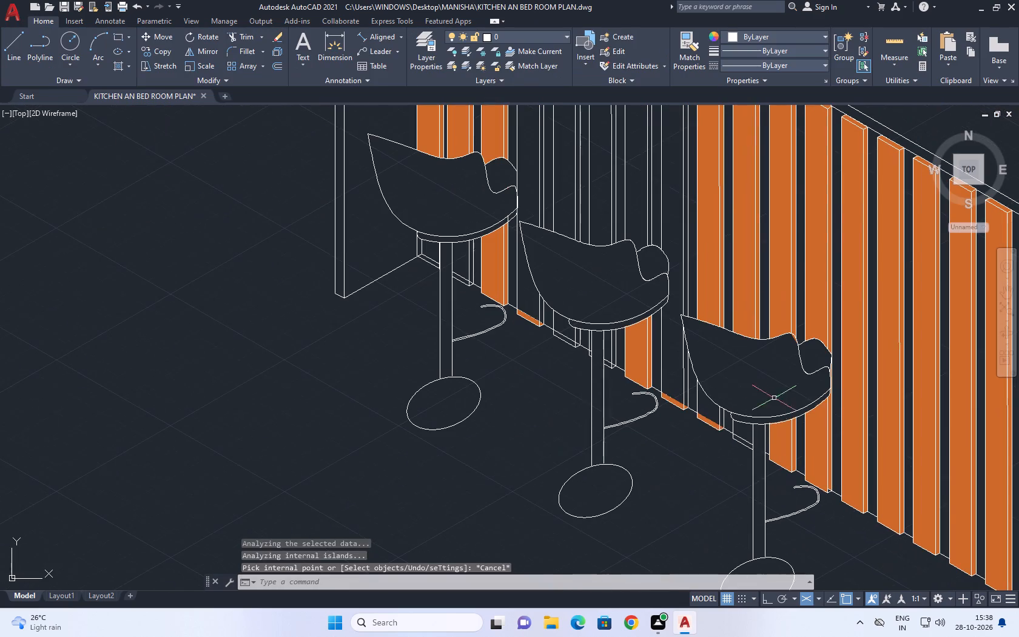
key("space")
left_click(736, 433)
scroll(741, 441, "up", 1)
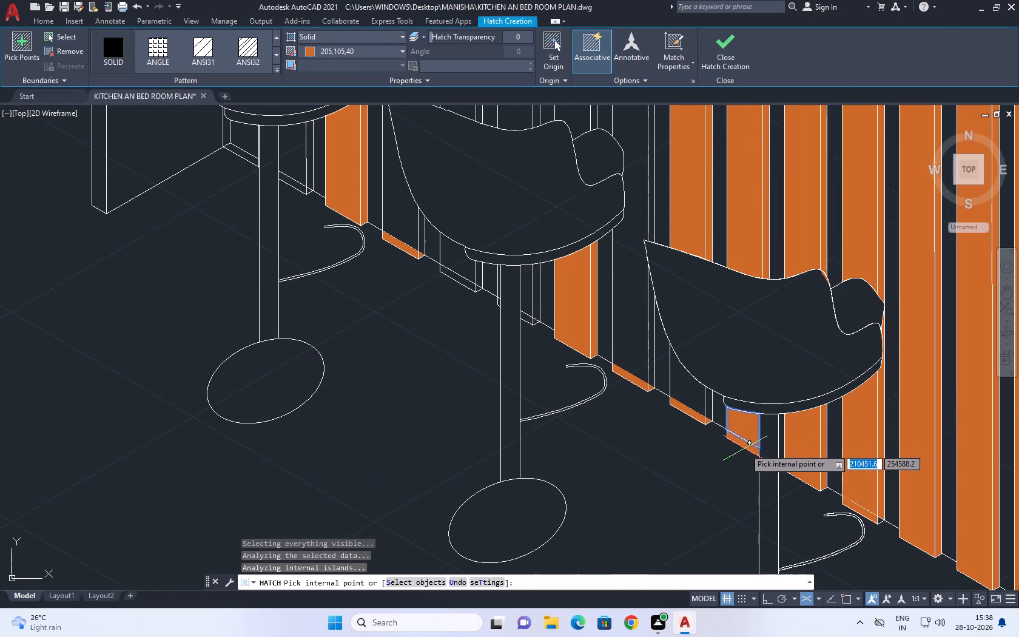
left_click(745, 448)
key("space")
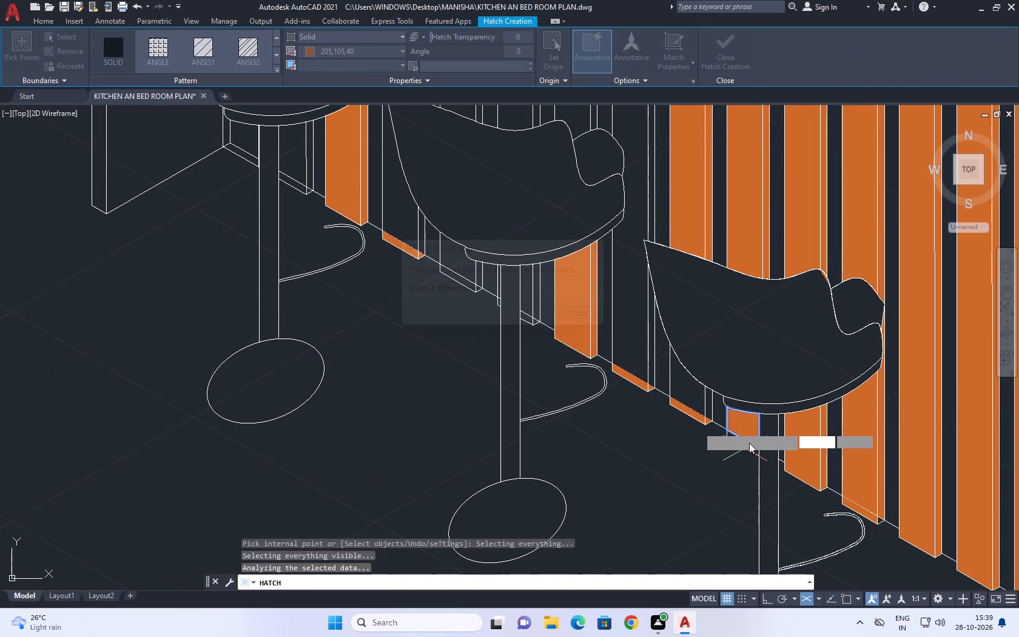
left_click(747, 448)
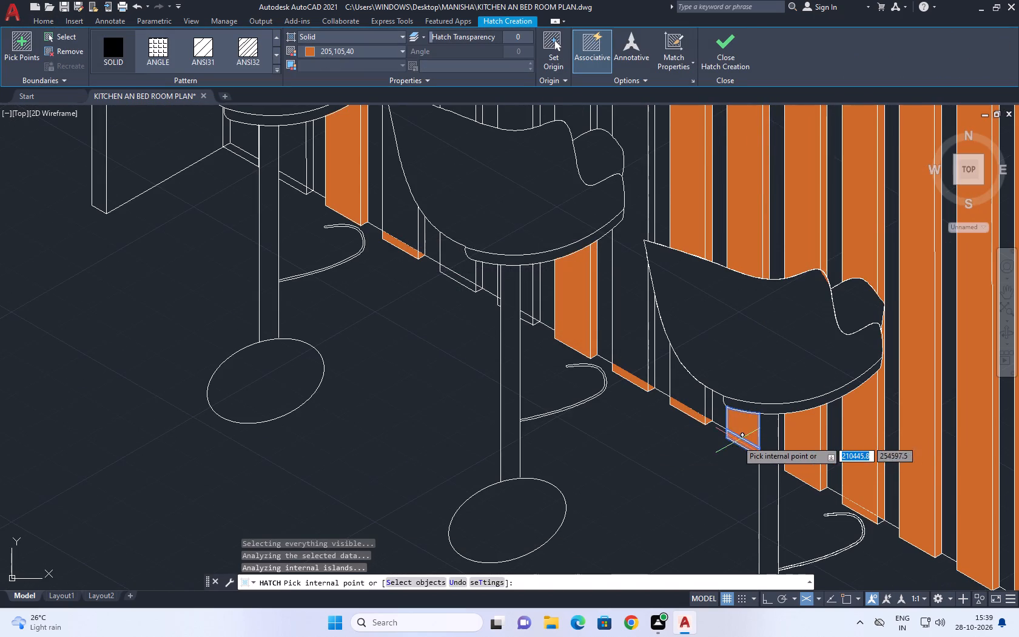
key("space")
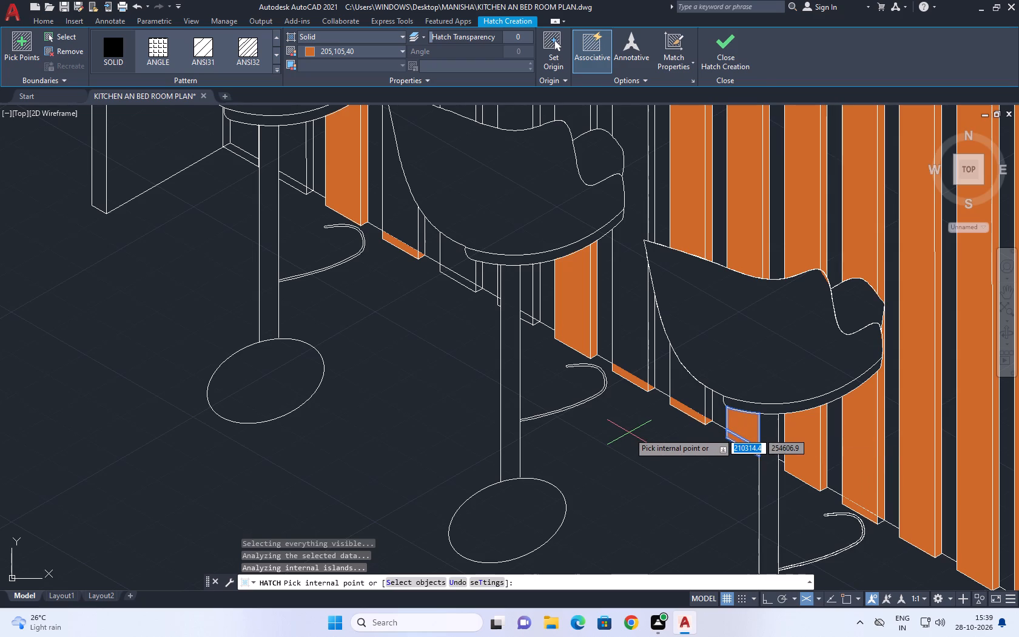
Solid-hatch the lower front and side faces of the first slat beneath the third stool's seat in colour 205,105,40.
middle_click_drag(765, 380, 728, 403)
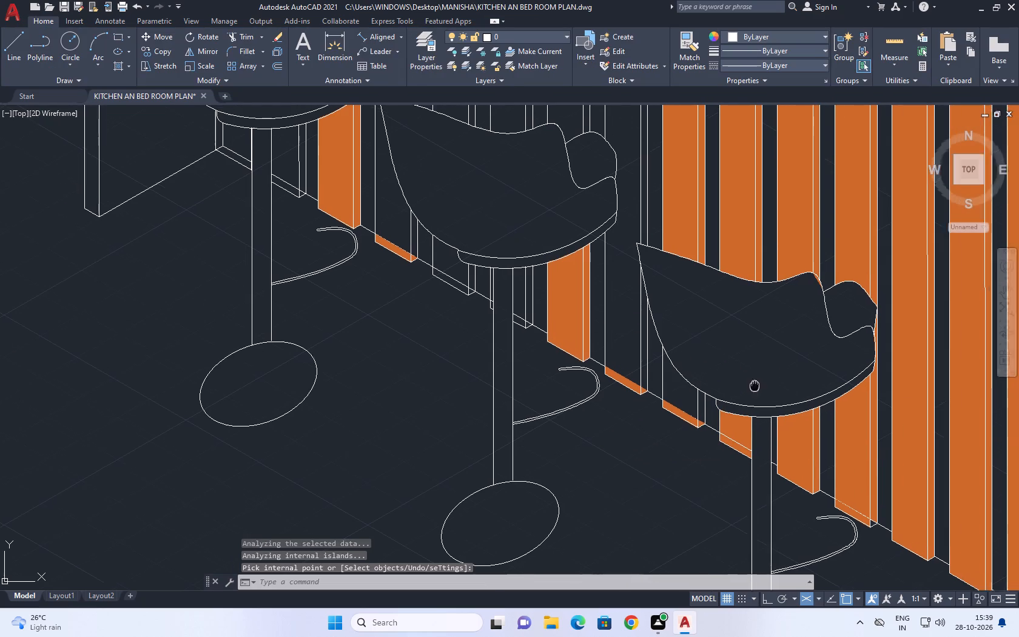
middle_click_drag(728, 403, 699, 445)
key("space")
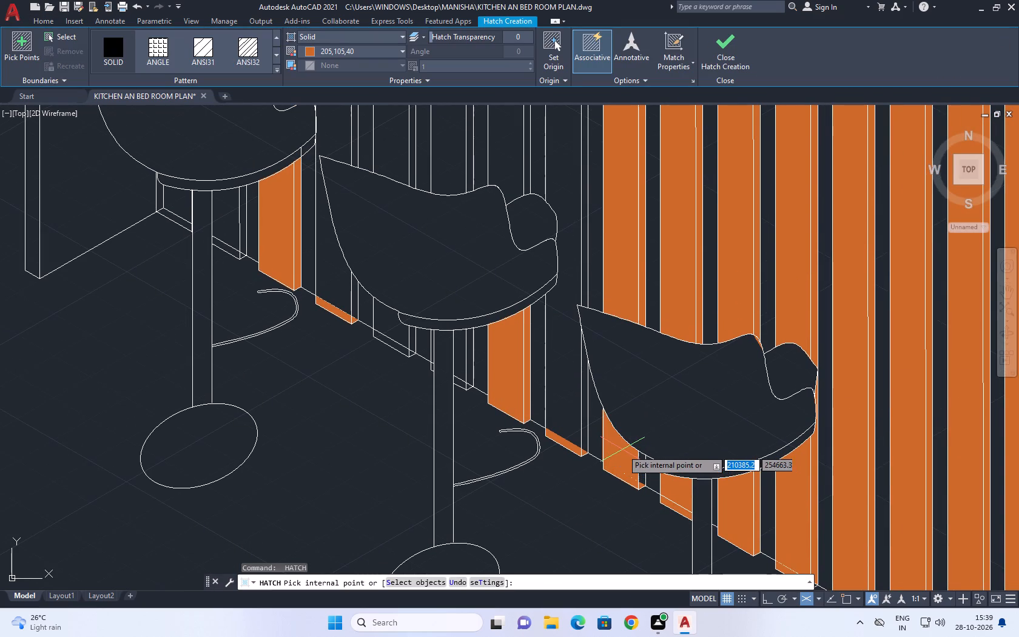
left_click(622, 450)
left_click(643, 468)
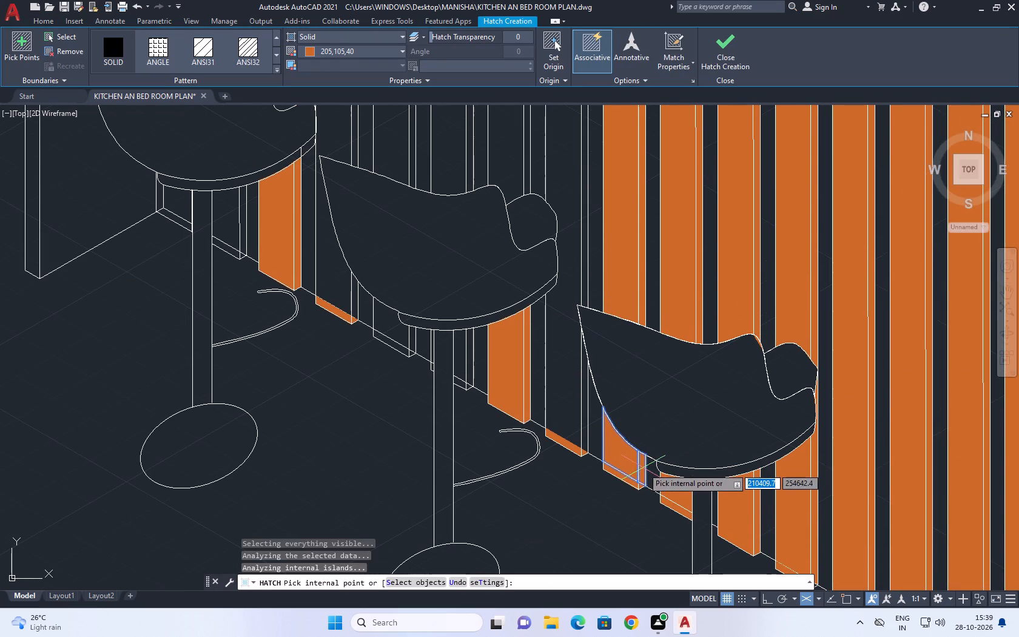
key("space")
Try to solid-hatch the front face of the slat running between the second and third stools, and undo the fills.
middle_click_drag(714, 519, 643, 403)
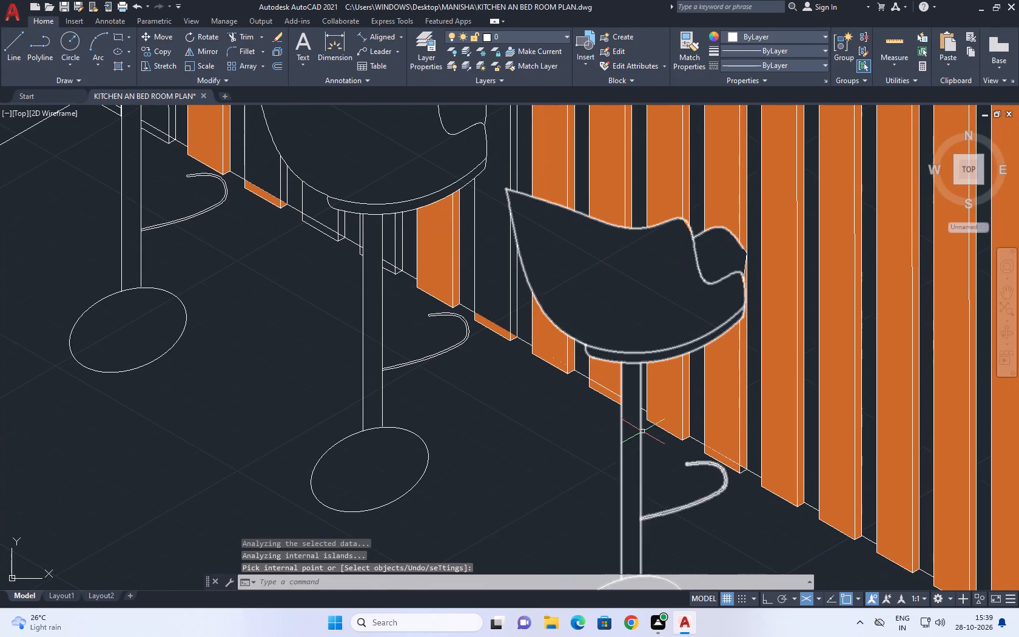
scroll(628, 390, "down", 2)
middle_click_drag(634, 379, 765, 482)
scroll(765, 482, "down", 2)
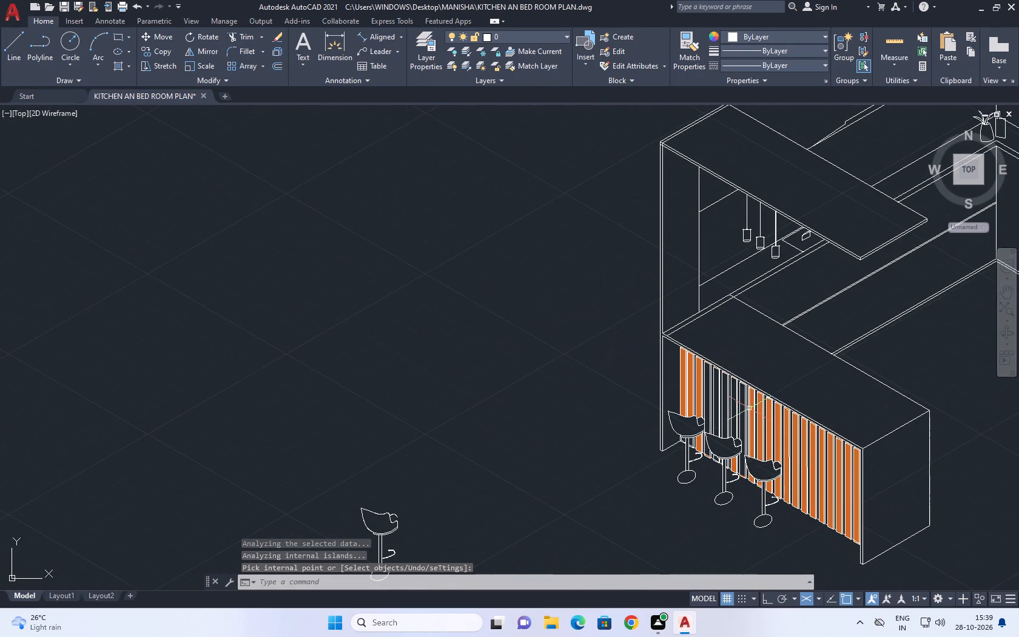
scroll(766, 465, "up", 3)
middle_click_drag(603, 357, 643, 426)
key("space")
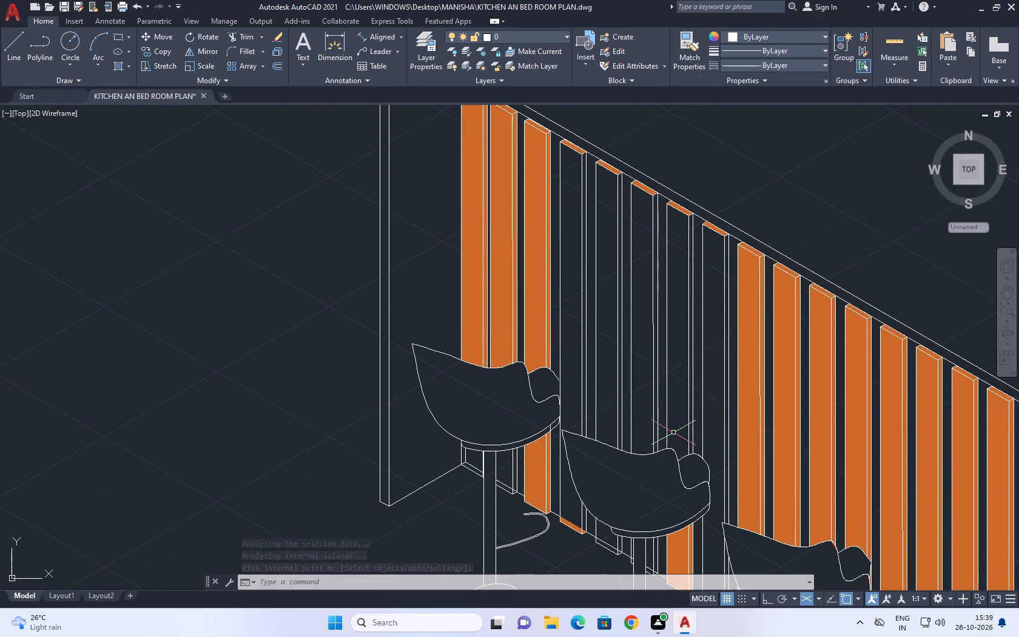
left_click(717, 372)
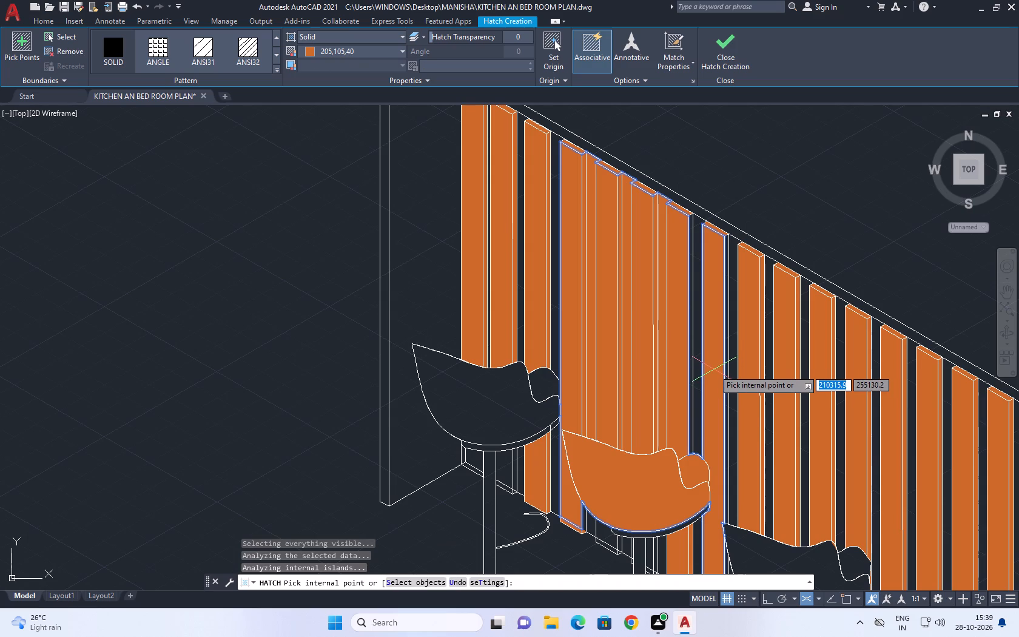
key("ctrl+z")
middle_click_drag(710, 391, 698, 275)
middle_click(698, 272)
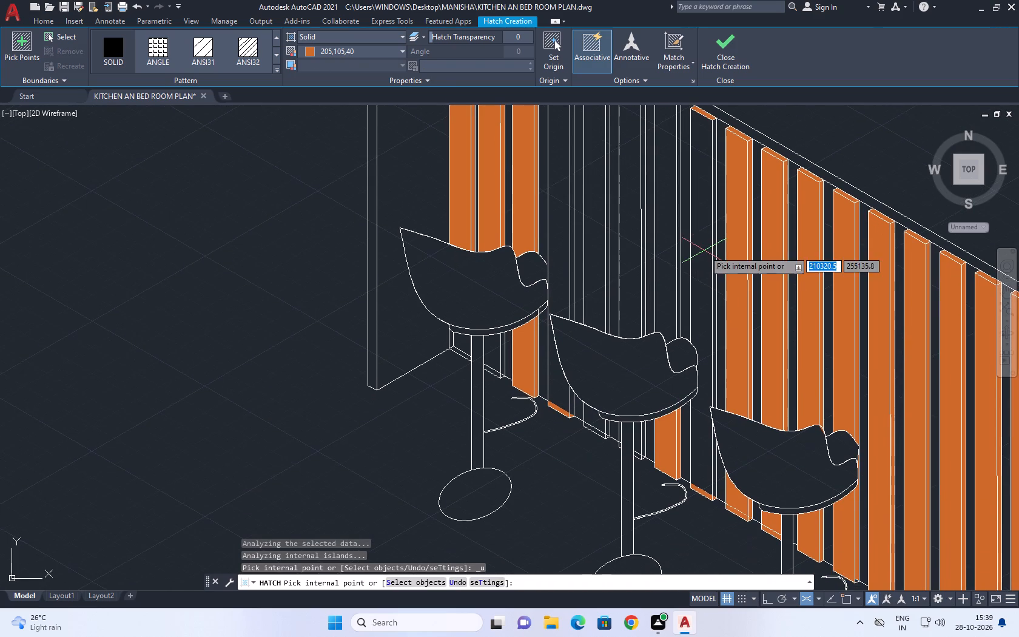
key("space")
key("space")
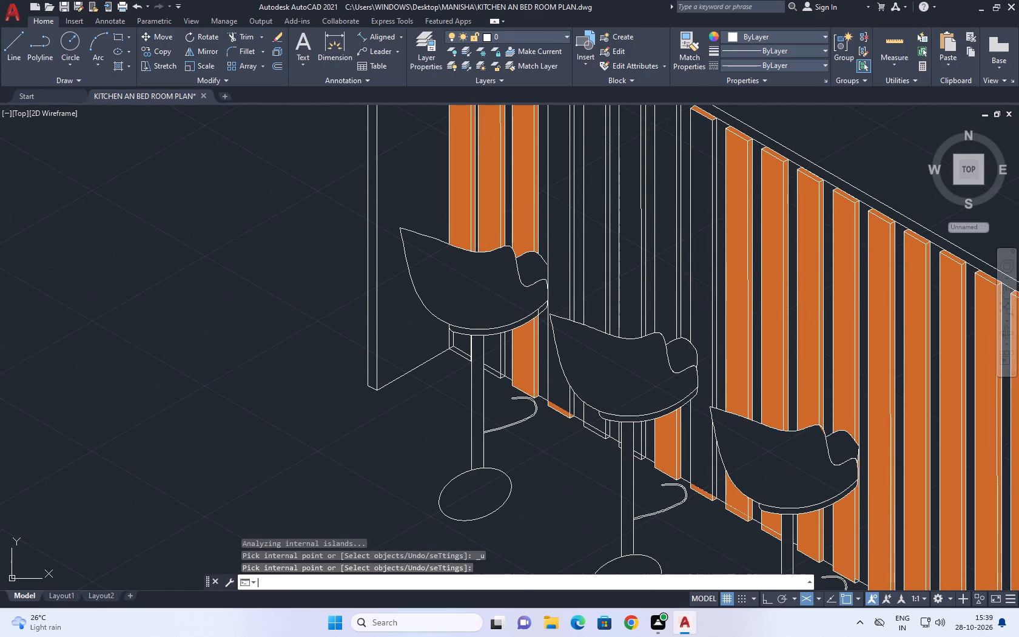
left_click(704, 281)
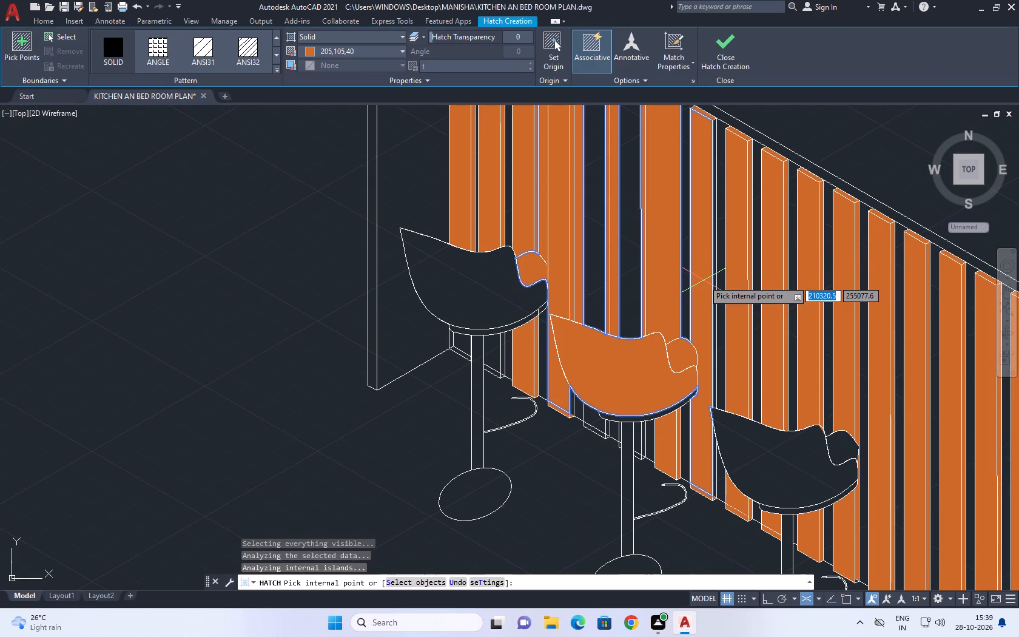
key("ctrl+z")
Solid-hatch the front faces of the three unfilled slats above the second stool in colour 205,105,40.
middle_click_drag(650, 259, 712, 375)
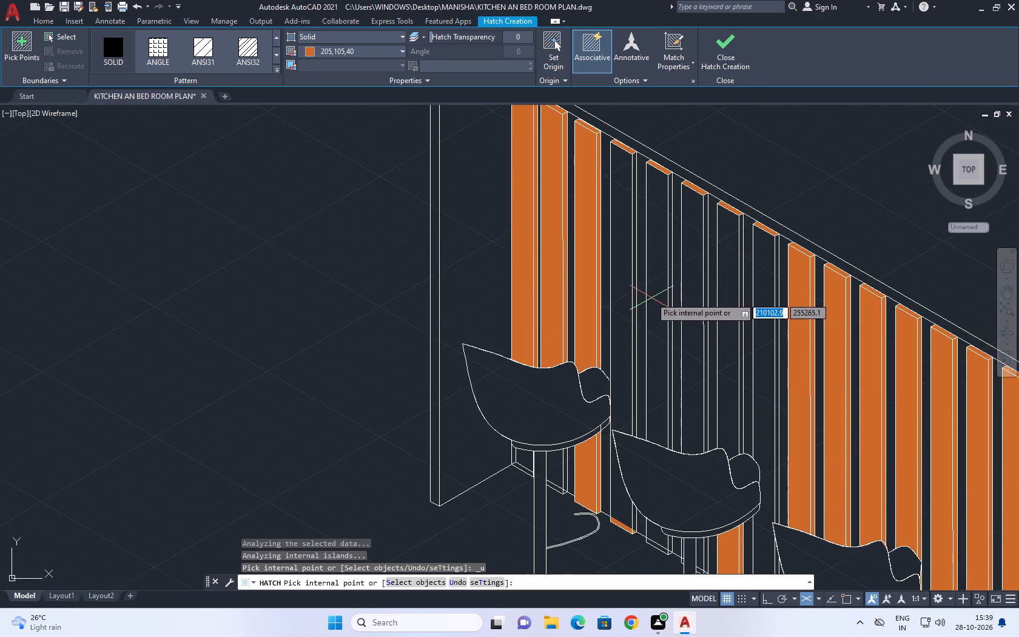
left_click(657, 294)
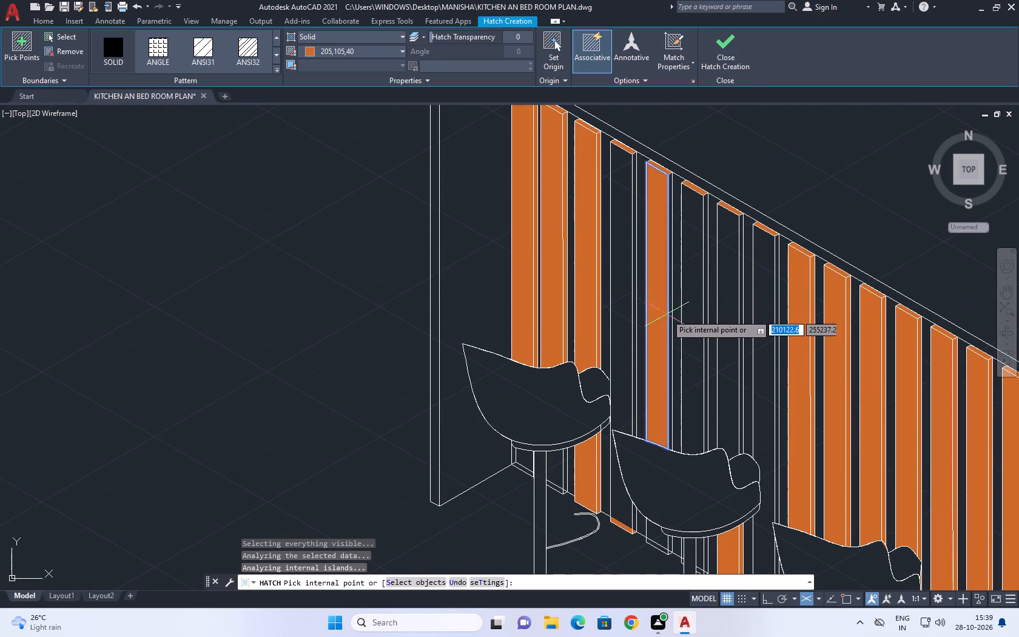
left_click(689, 314)
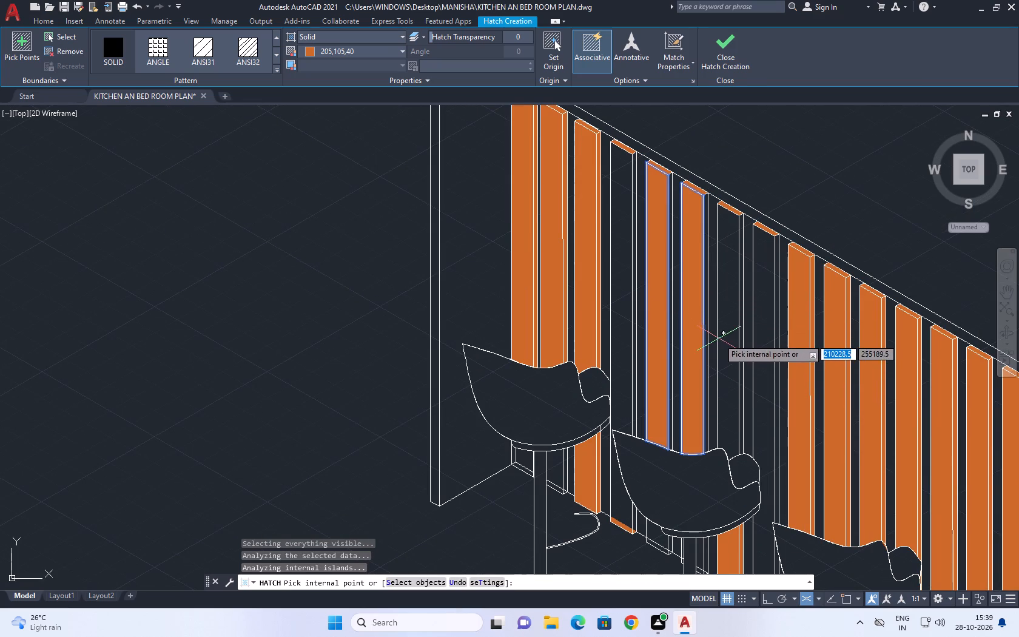
left_click(722, 347)
key("space")
Solid-hatch the narrow side faces of the same three slats above the second stool in colour 205,105,40.
key("space")
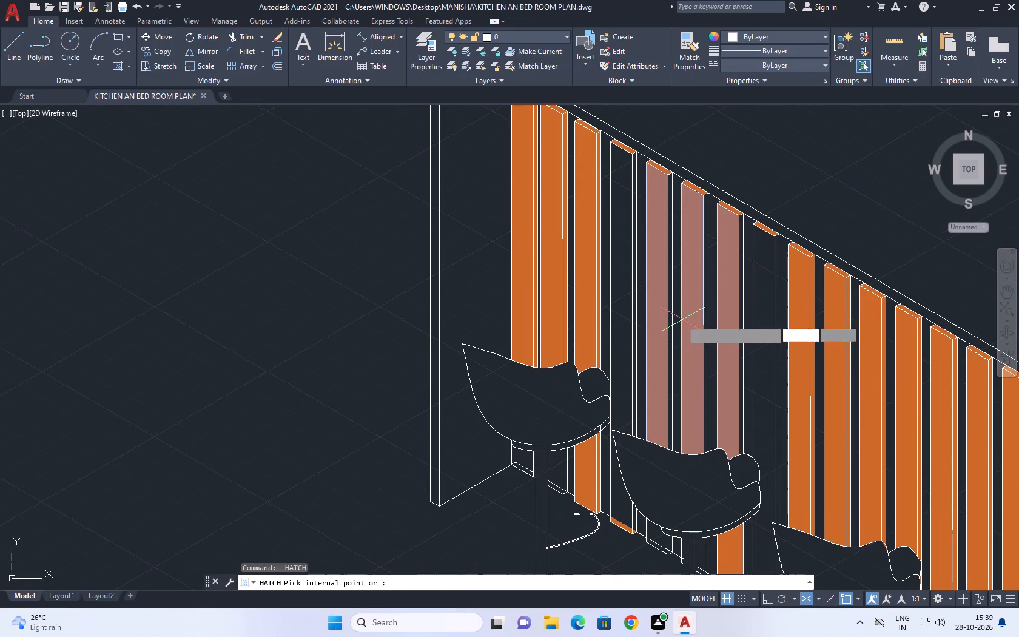
left_click(670, 314)
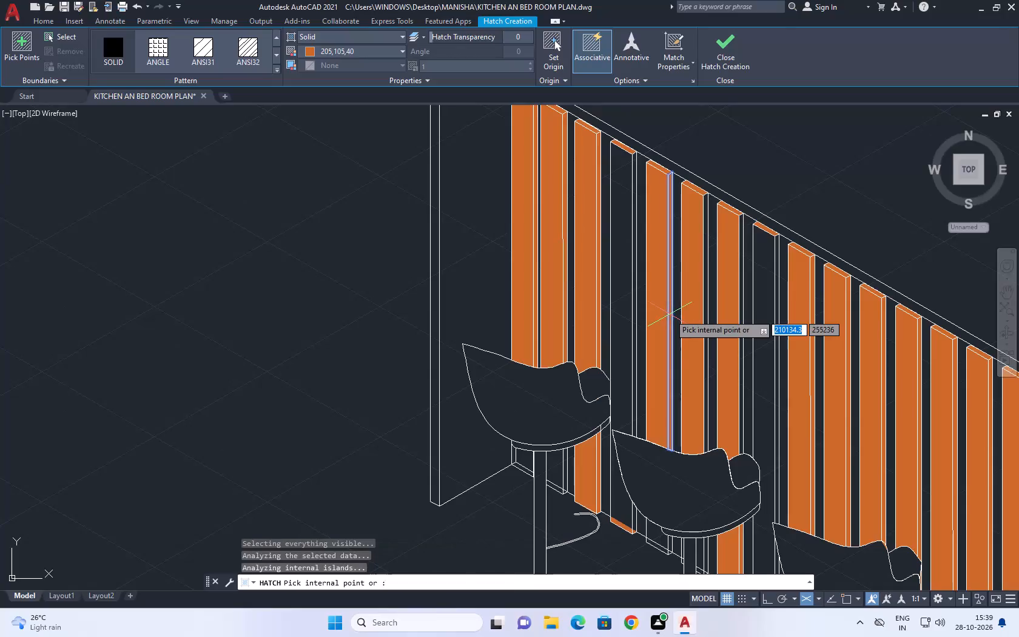
left_click(707, 328)
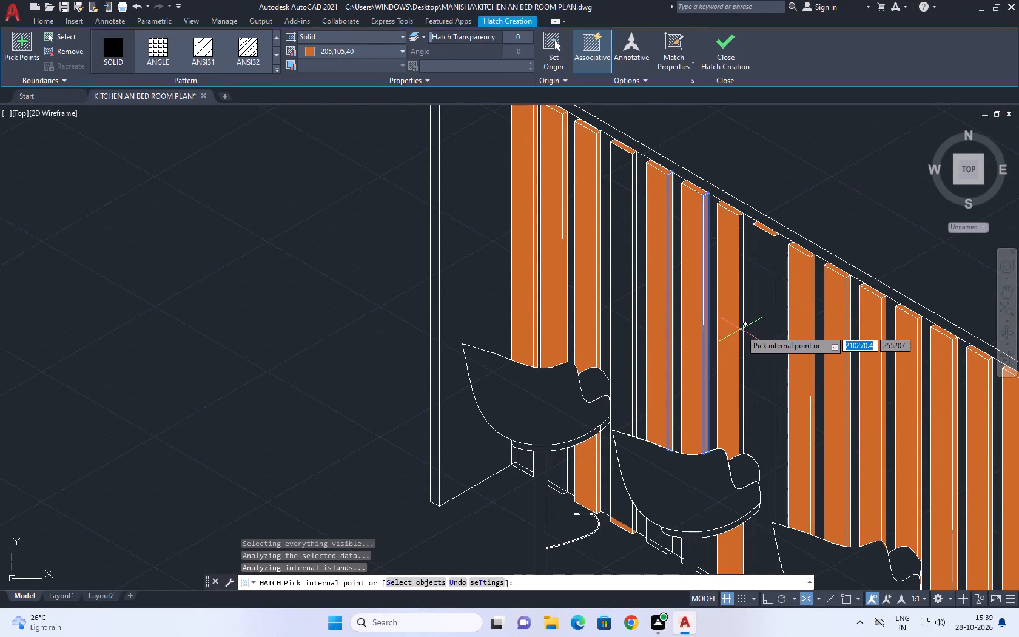
left_click(738, 332)
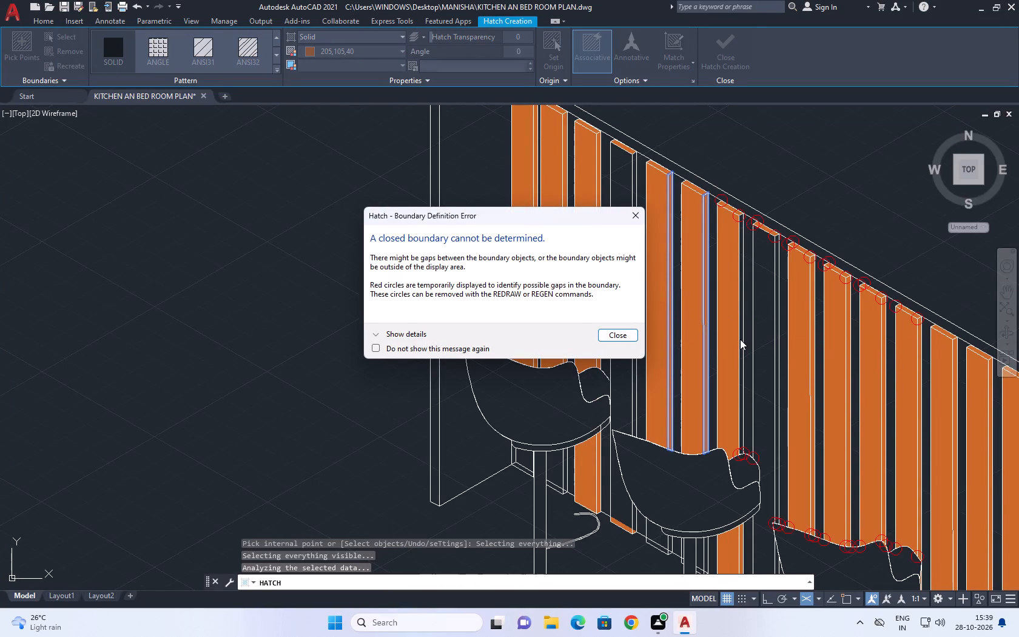
key("Escape")
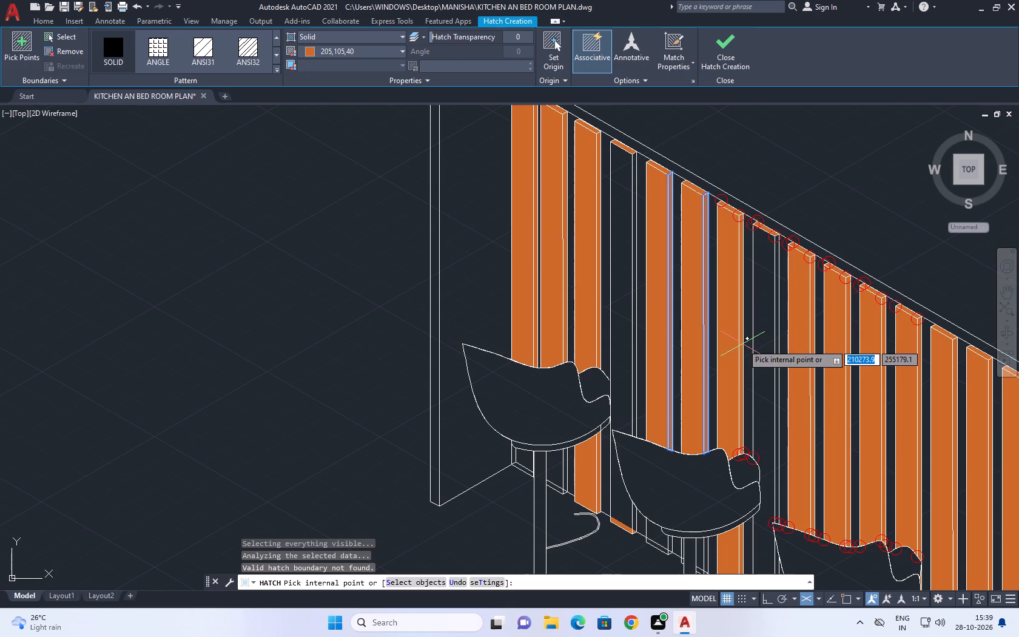
left_click(742, 344)
key("Escape")
Solid-hatch the front face and the upper and lower side faces of the slat between the first and second stools in colour 205,105,40.
key("space")
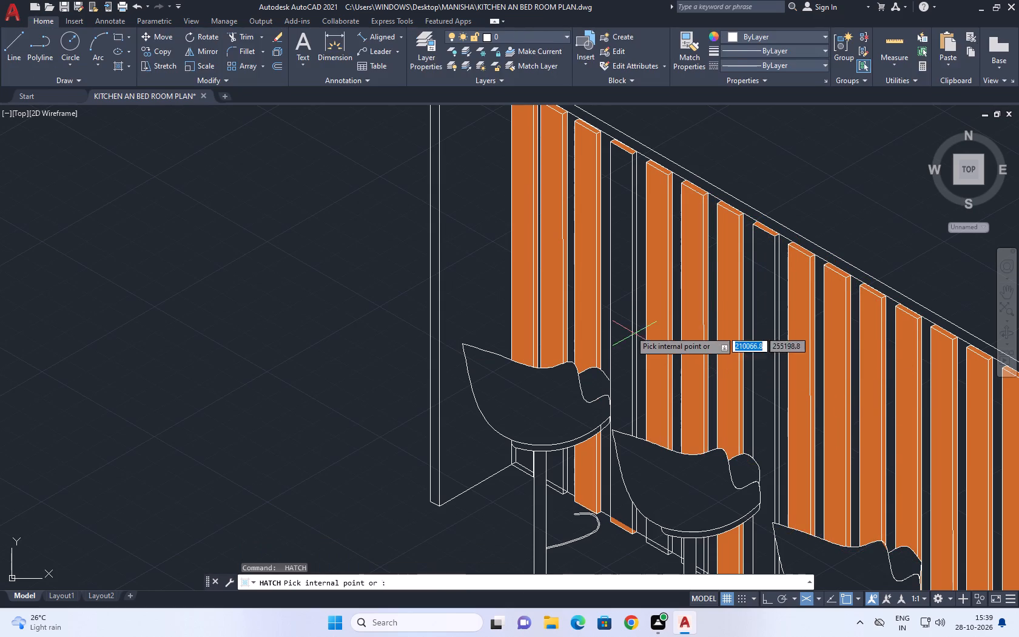
left_click(626, 309)
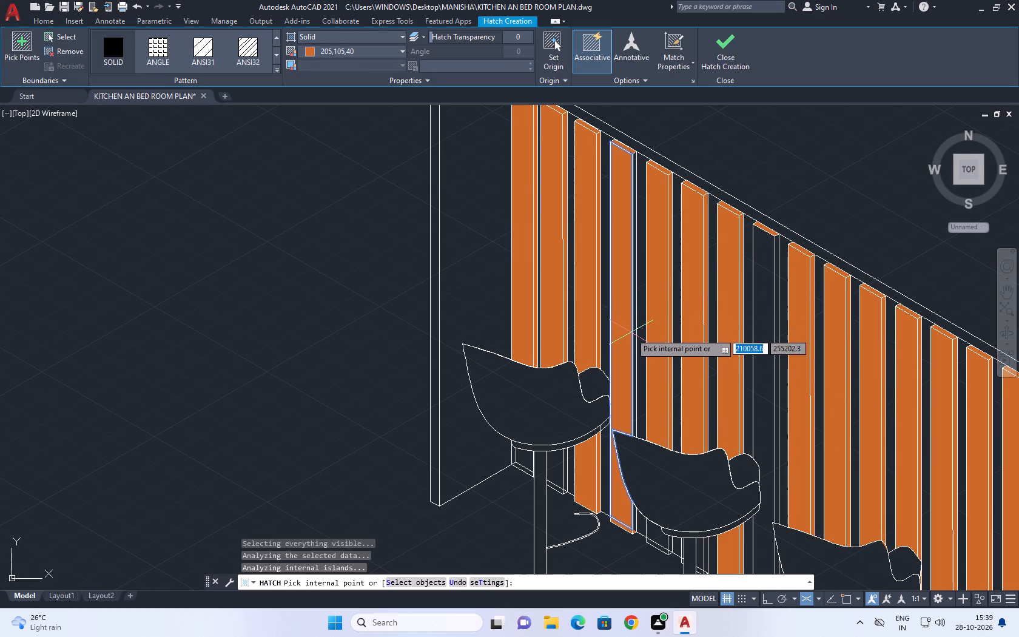
left_click(636, 340)
key("Escape")
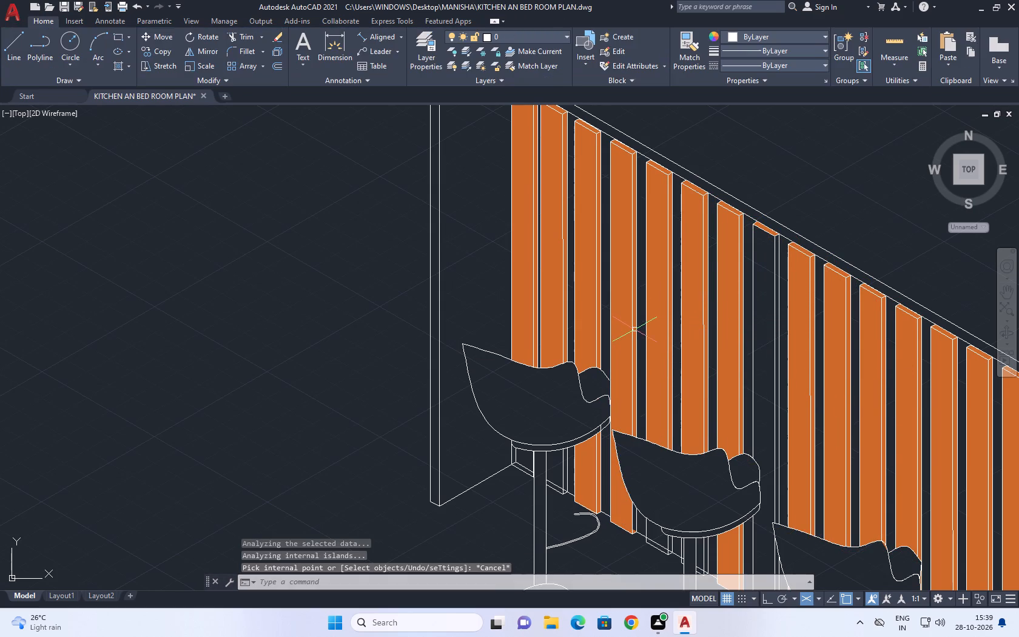
middle_click_drag(662, 357, 661, 273)
key("space")
scroll(635, 444, "up", 1)
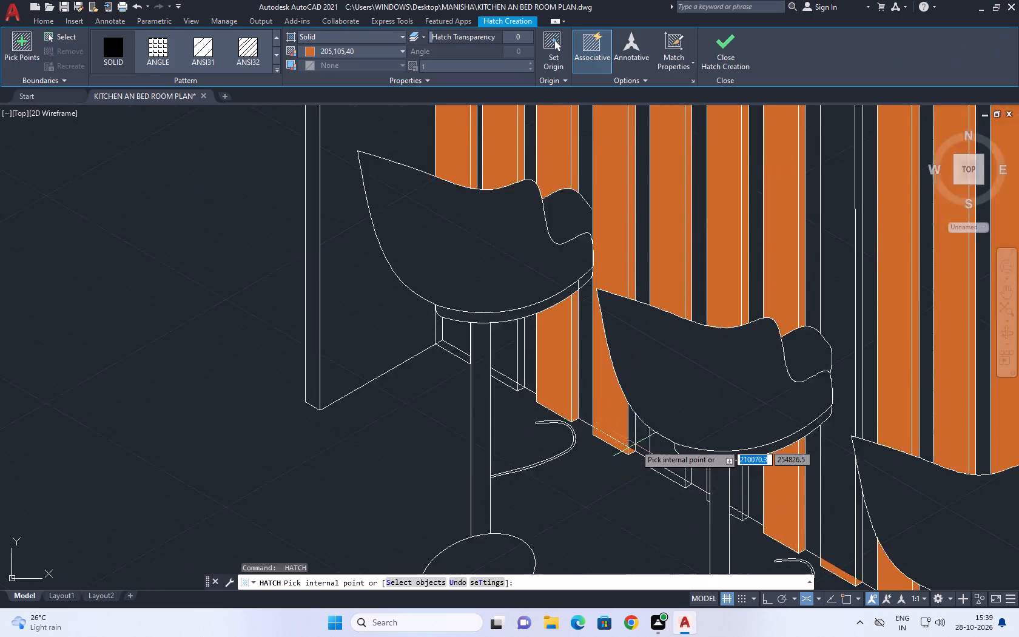
scroll(635, 444, "up", 1)
left_click(627, 408)
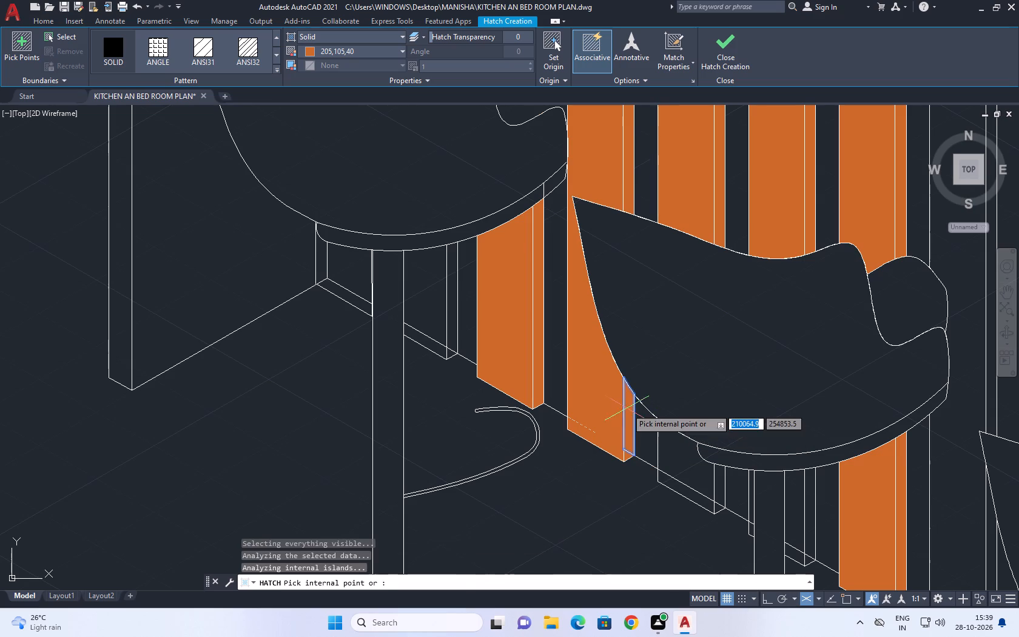
Solid-hatch the front and narrow side faces of the slat showing below the second stool's seat, before its post, in colour 205,105,40.
middle_click_drag(679, 493, 588, 351)
scroll(674, 490, "up", 1)
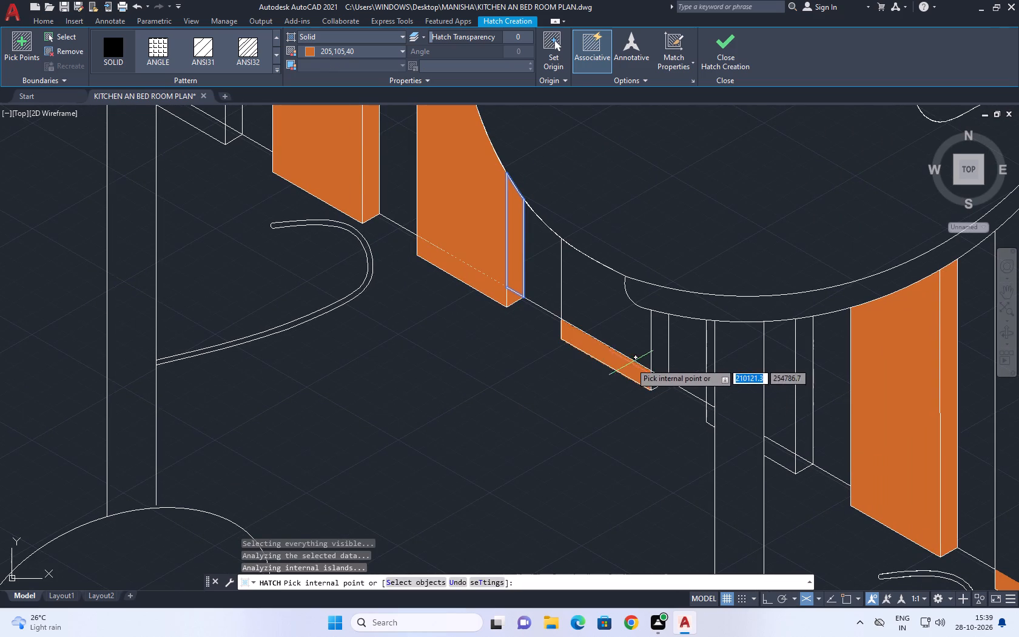
left_click(631, 363)
left_click(632, 335)
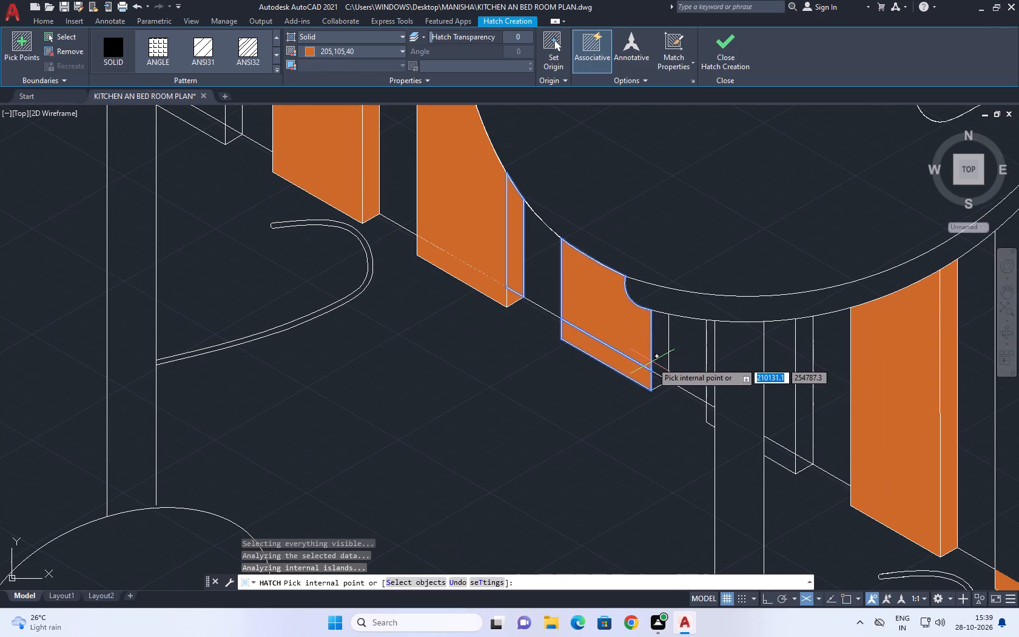
left_click(657, 370)
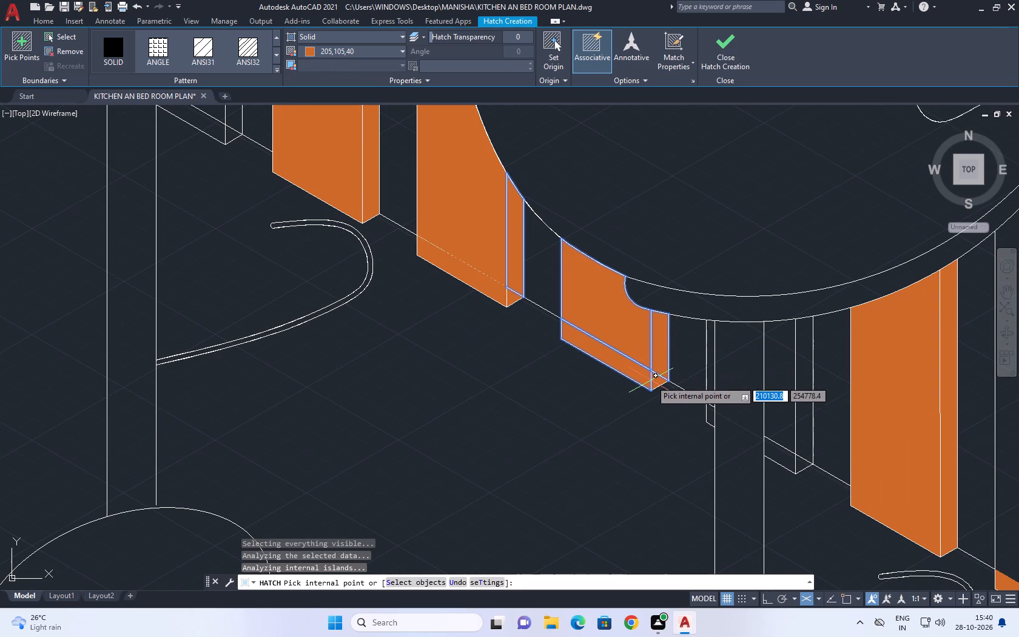
left_click(651, 380)
key("Escape")
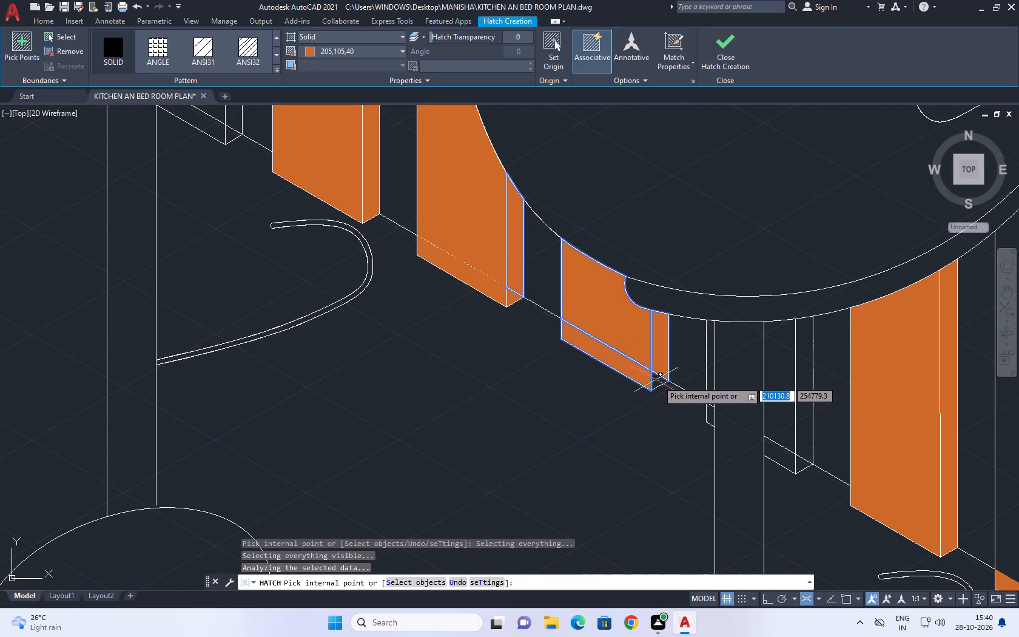
left_click(659, 378)
key("space")
Solid-hatch the visible front and side parts of the slat behind the second stool's post, on both sides of it, in colour 205,105,40.
middle_click_drag(724, 389, 659, 398)
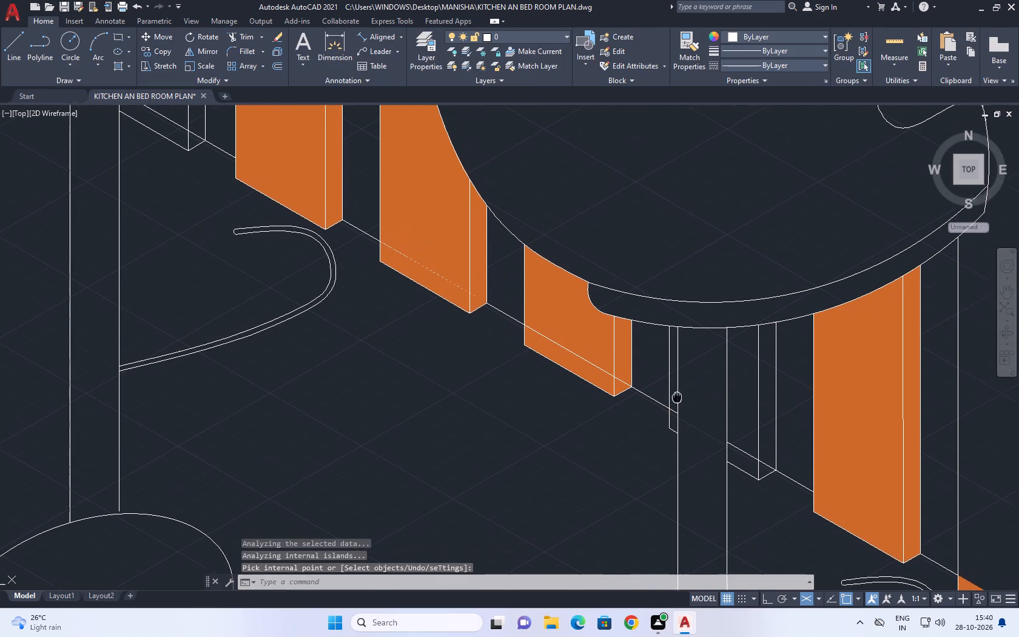
middle_click_drag(659, 398, 619, 403)
key("space")
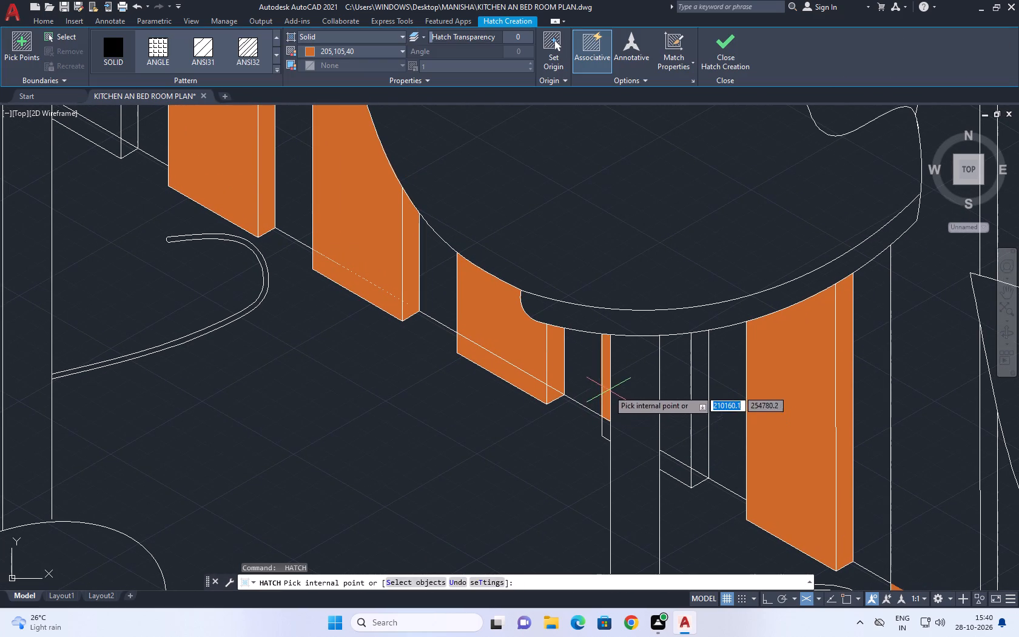
left_click(608, 389)
left_click(607, 428)
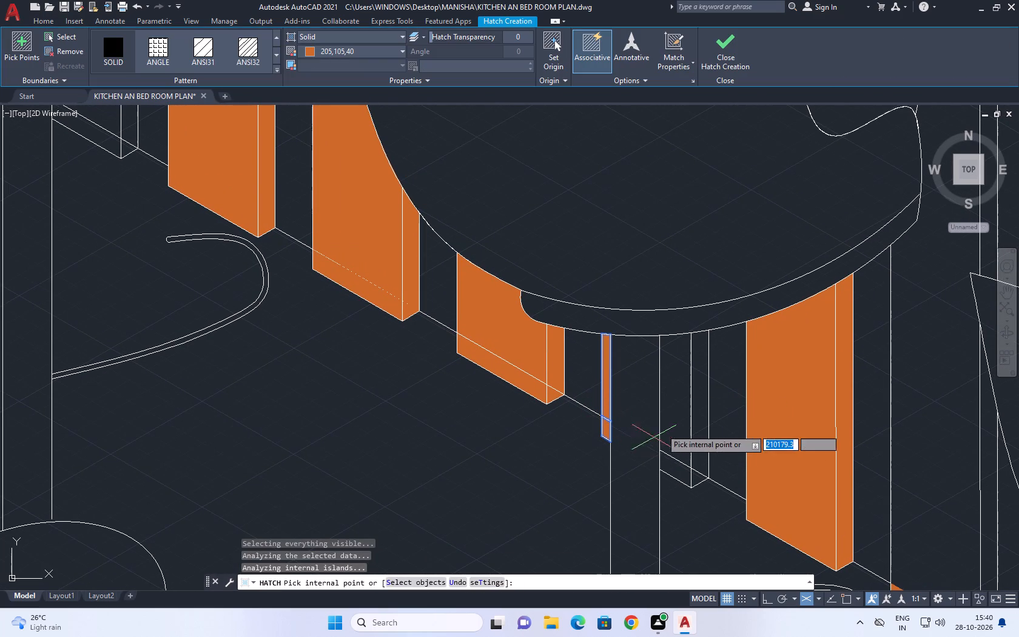
left_click(674, 405)
left_click(668, 461)
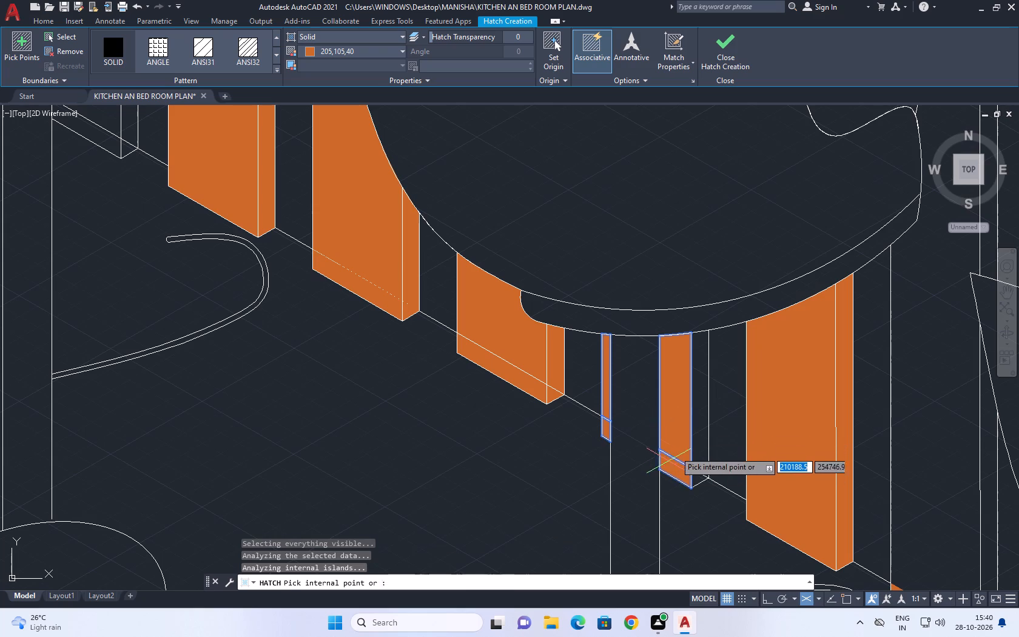
left_click(696, 448)
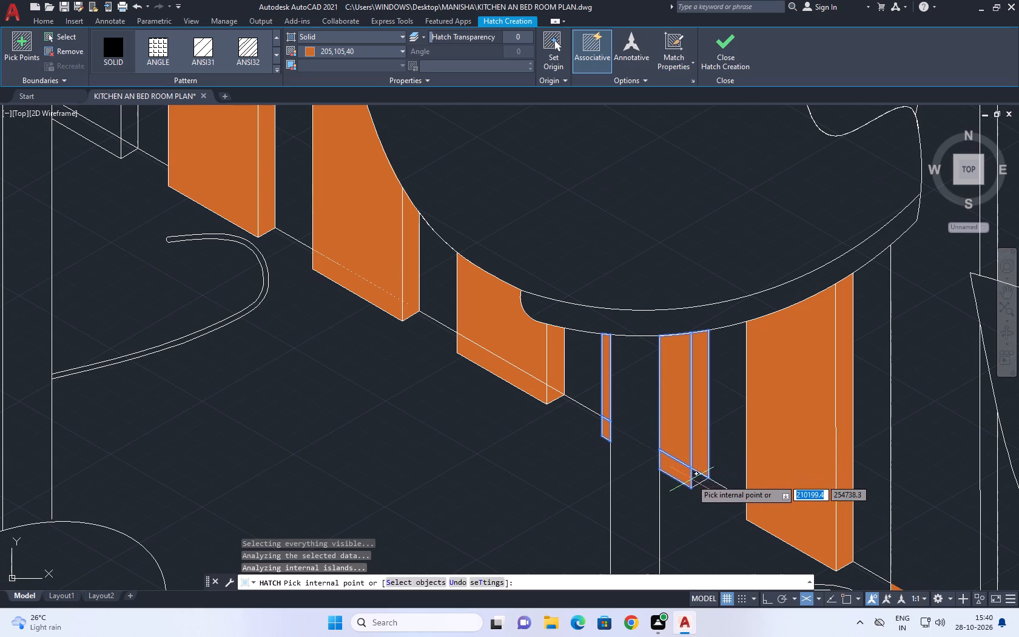
left_click(691, 479)
key("Escape")
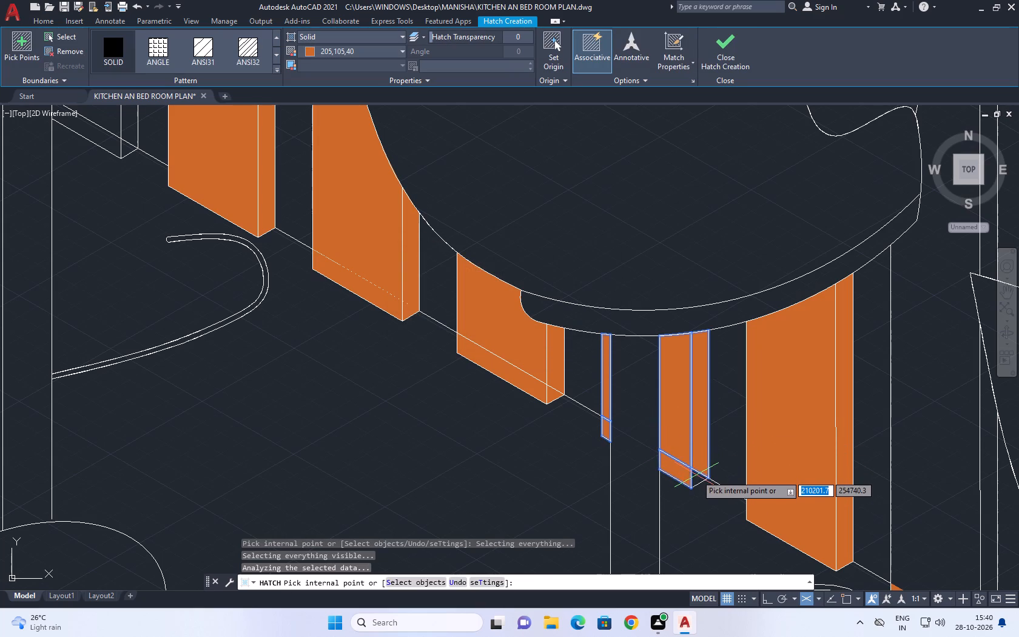
left_click(699, 477)
key("Escape")
Solid-hatch the front face of the unfilled slat between the second and third stools in colour 205,105,40.
scroll(702, 457, "down", 4)
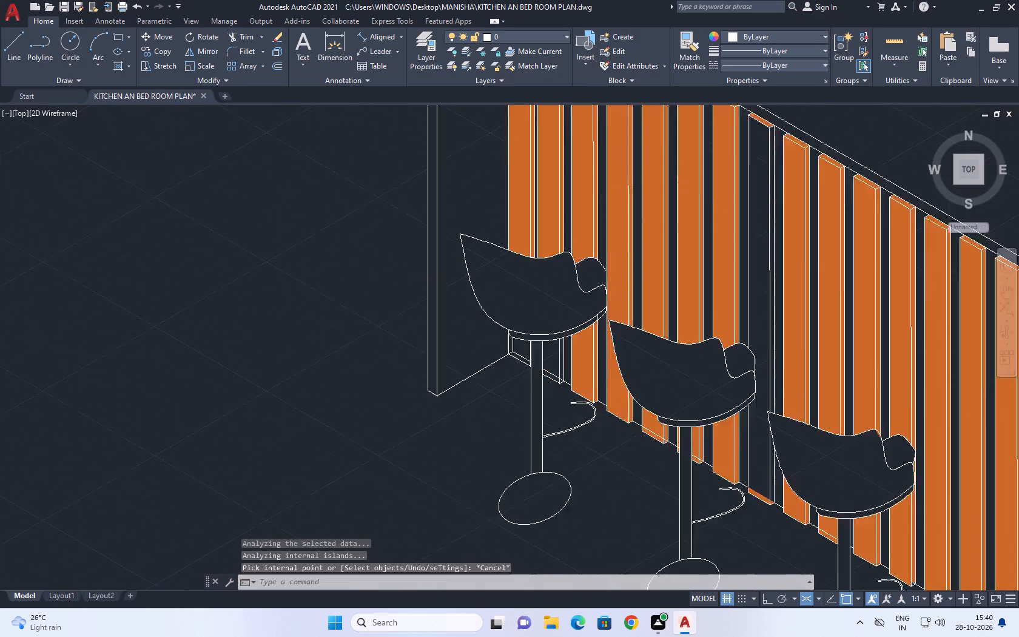
middle_click_drag(690, 344, 644, 310)
middle_click_drag(743, 278, 702, 277)
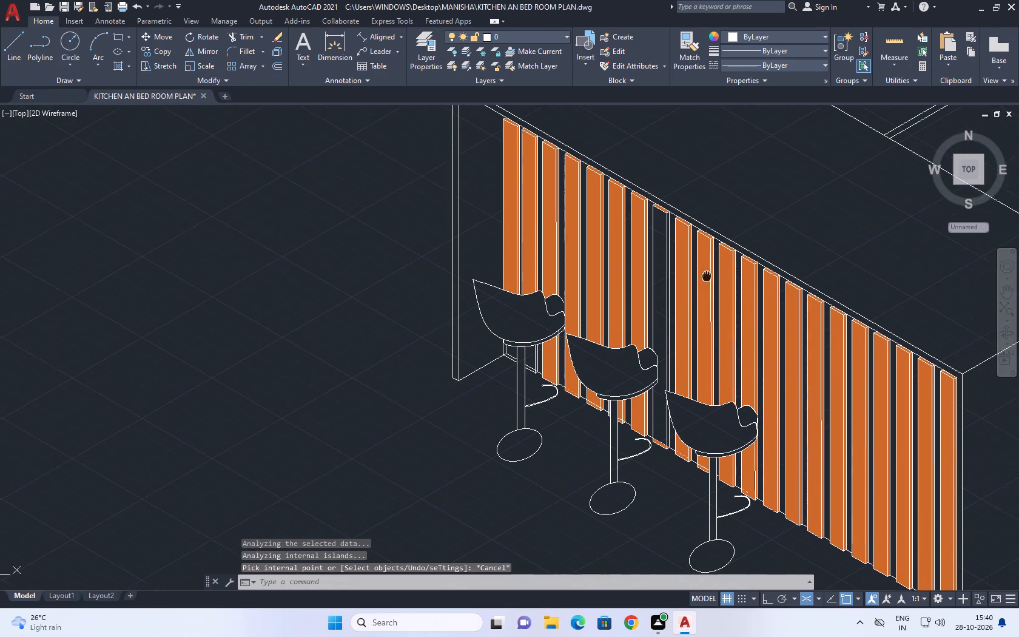
middle_click_drag(702, 277, 688, 283)
key("space")
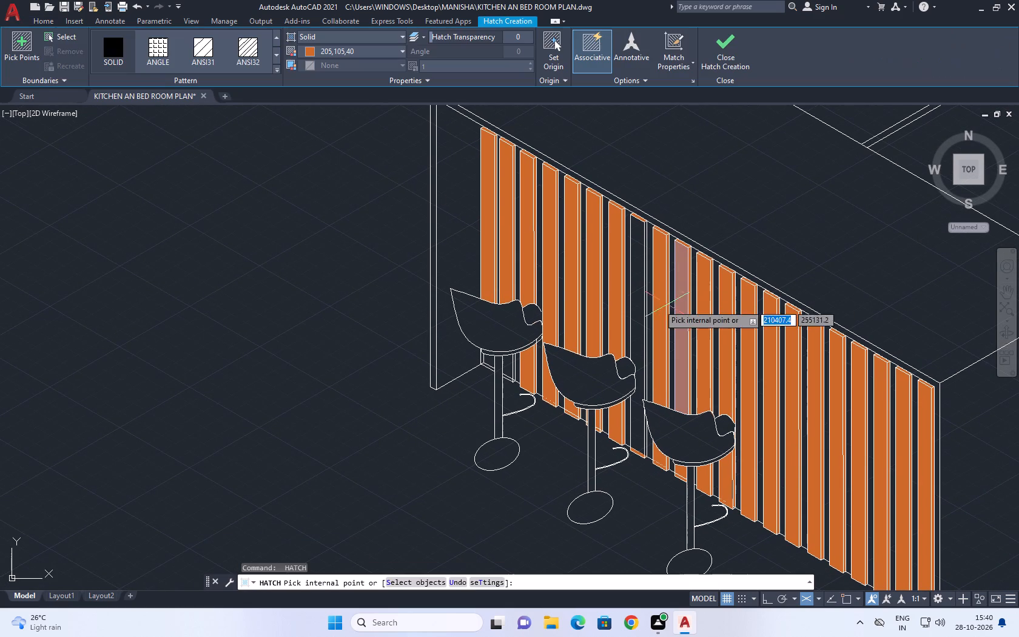
left_click(637, 294)
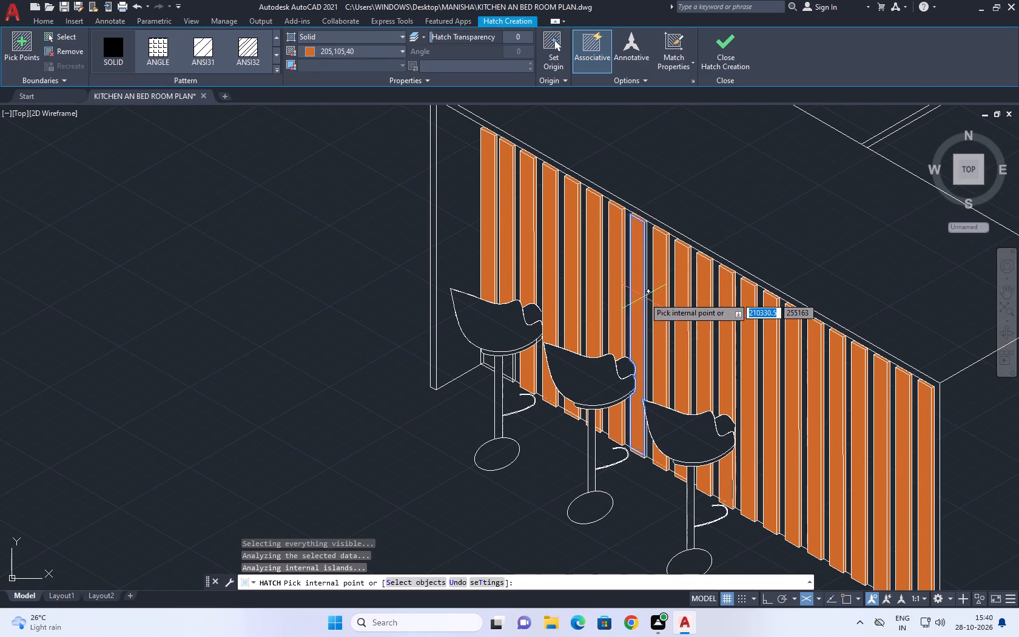
key("space")
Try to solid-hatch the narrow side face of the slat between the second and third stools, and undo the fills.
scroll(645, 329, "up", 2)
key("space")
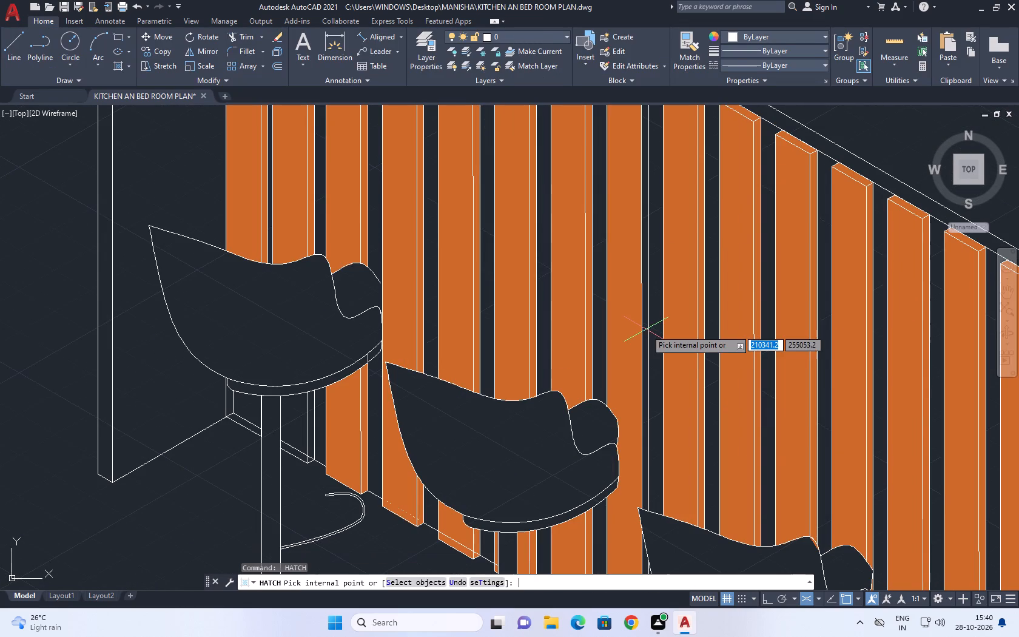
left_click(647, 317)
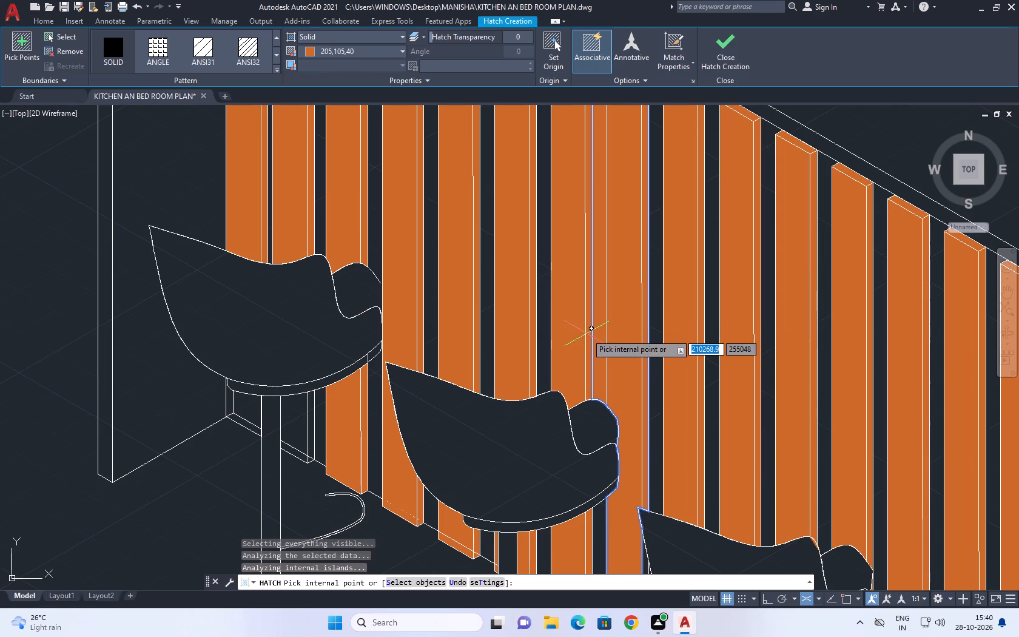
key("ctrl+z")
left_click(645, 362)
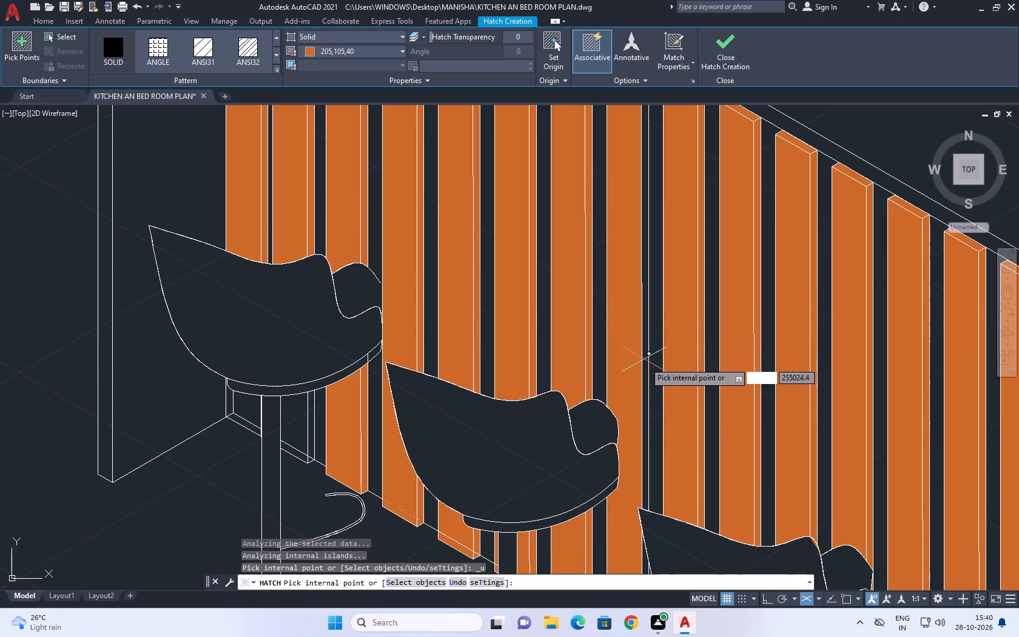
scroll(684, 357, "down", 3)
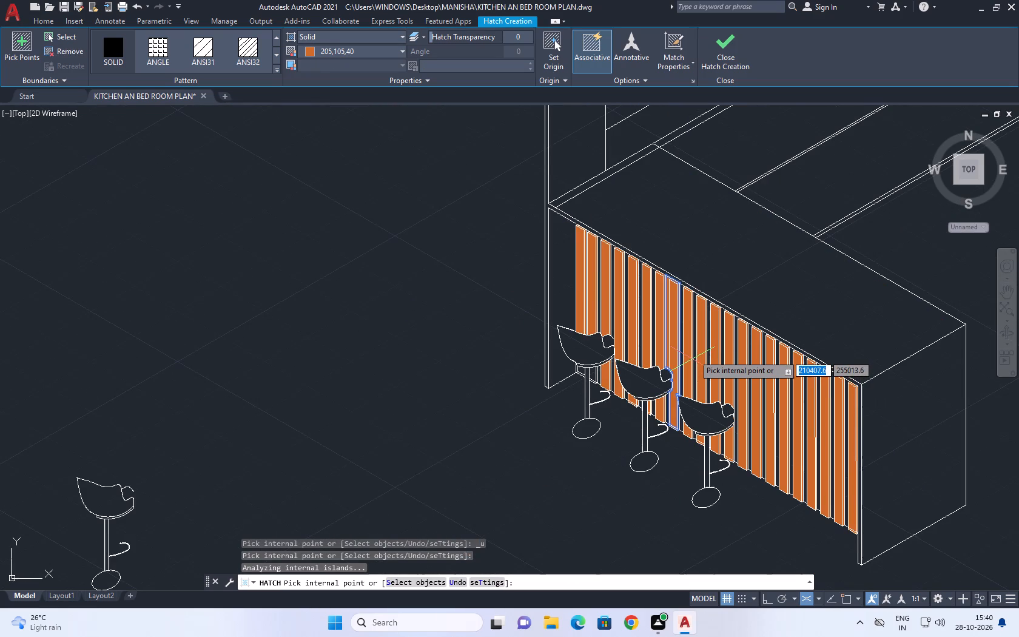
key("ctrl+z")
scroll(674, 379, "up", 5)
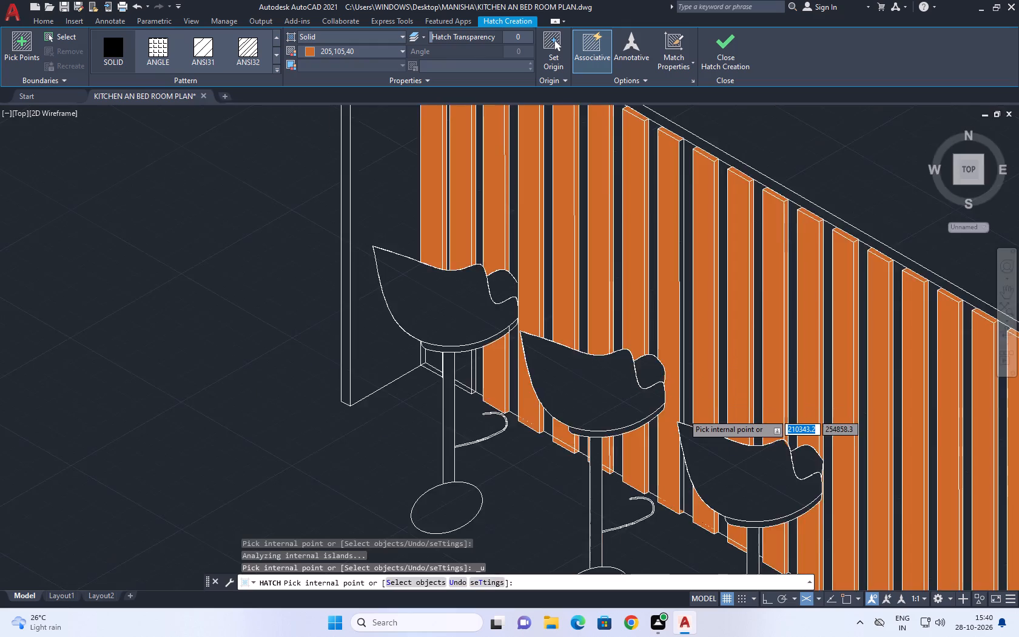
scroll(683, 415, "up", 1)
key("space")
Solid-hatch the narrow side face of the slat between the second and third stools in colour 205,105,40.
scroll(689, 402, "down", 2)
scroll(682, 294, "down", 2)
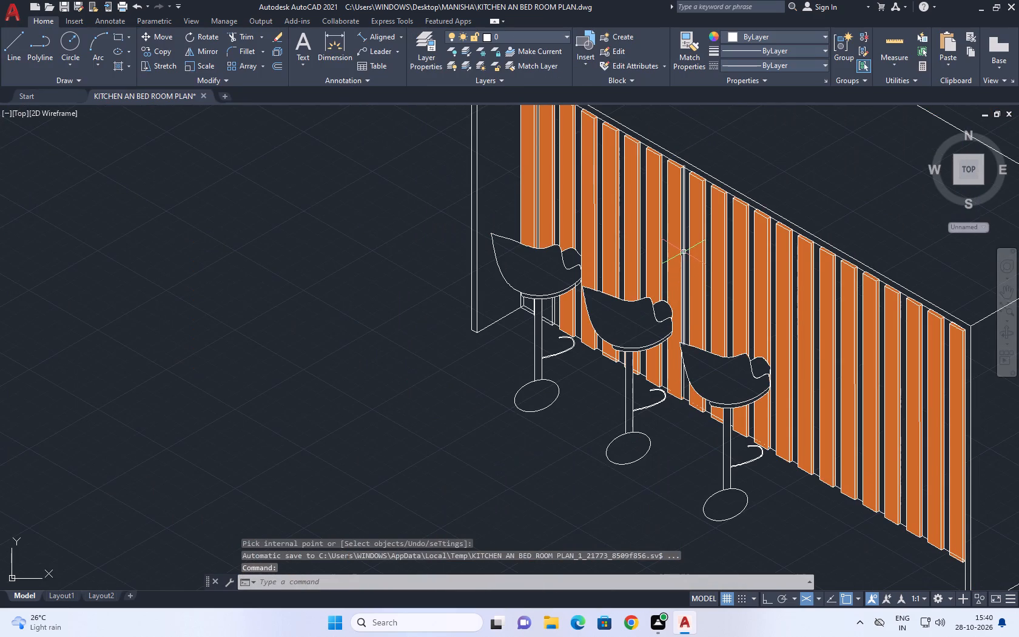
key("space")
left_click(684, 259)
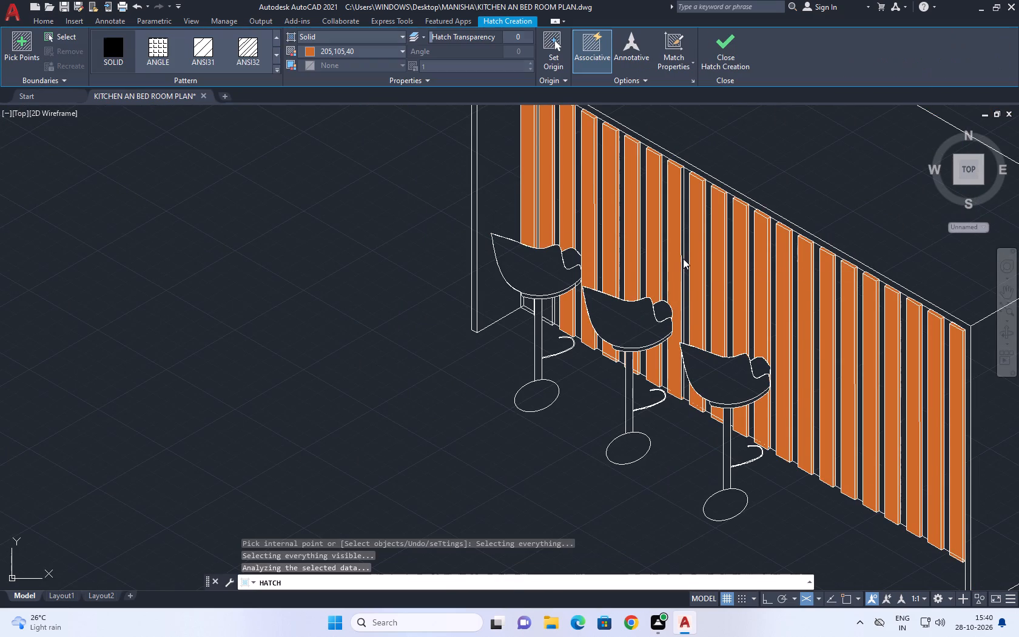
left_click(604, 245)
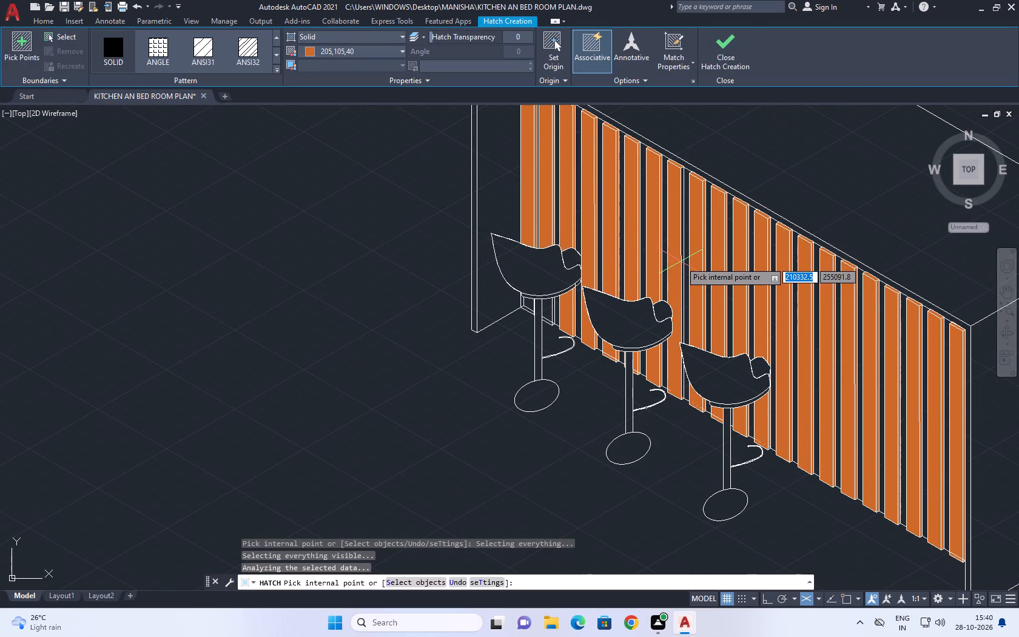
scroll(677, 265, "up", 2)
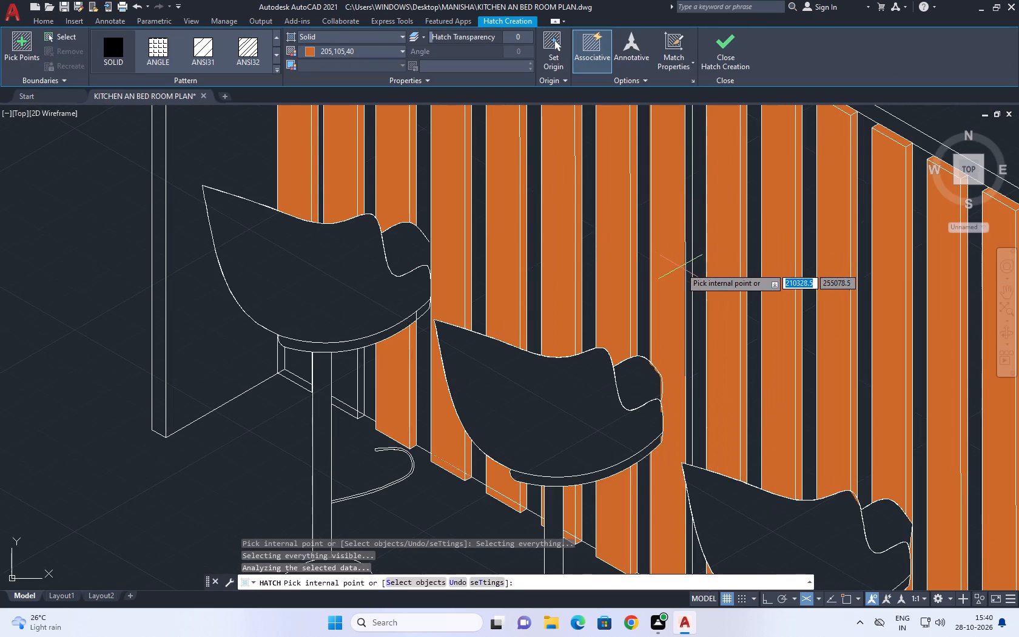
left_click(688, 276)
scroll(688, 277, "down", 1)
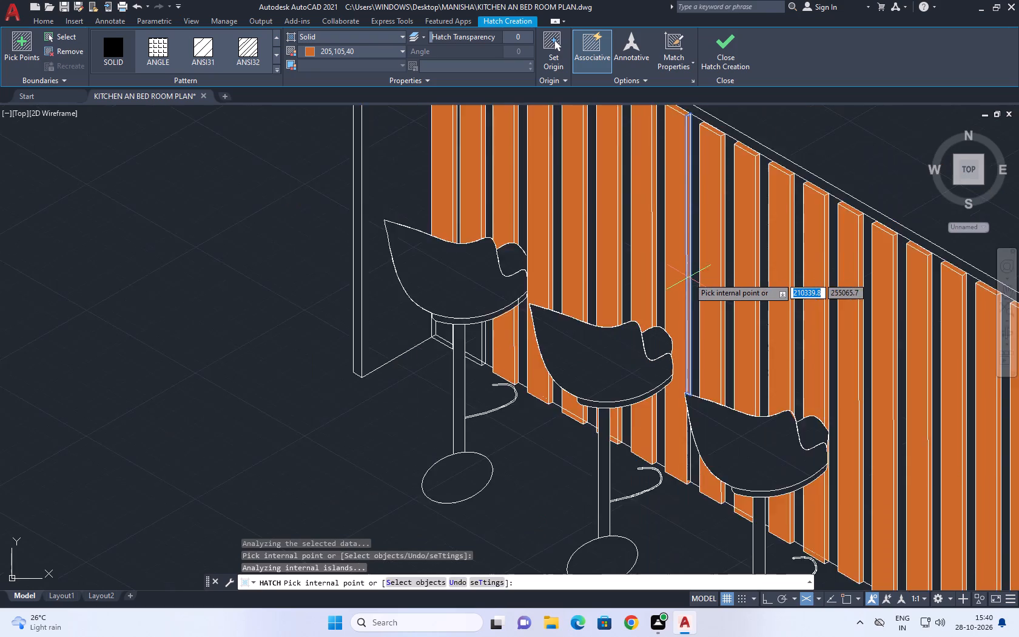
scroll(688, 277, "down", 2)
key("space")
Examine the counter front, its slat fills and the three bar stools for remaining unfinished areas.
middle_click_drag(784, 312, 670, 282)
scroll(625, 291, "down", 1)
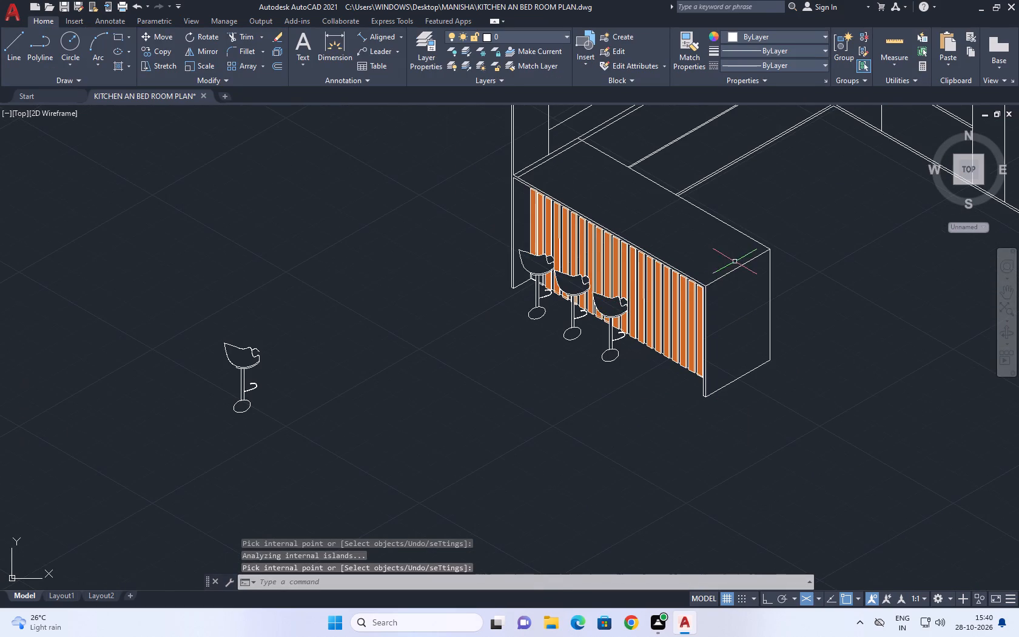
middle_click_drag(734, 258, 642, 289)
scroll(670, 290, "down", 1)
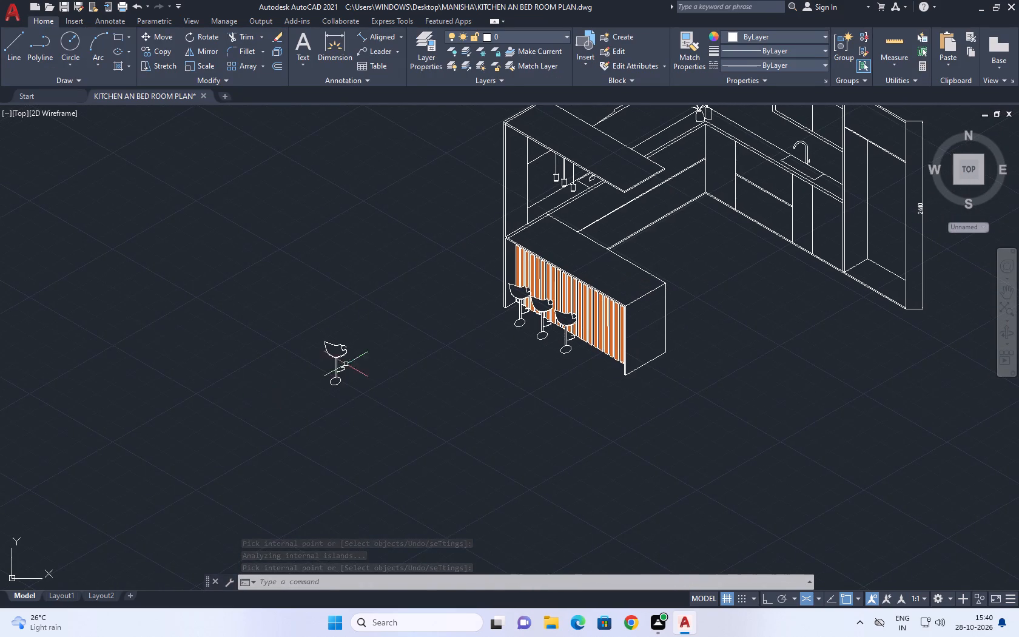
scroll(333, 281, "up", 3)
middle_click_drag(683, 374, 420, 296)
middle_click_drag(837, 409, 521, 250)
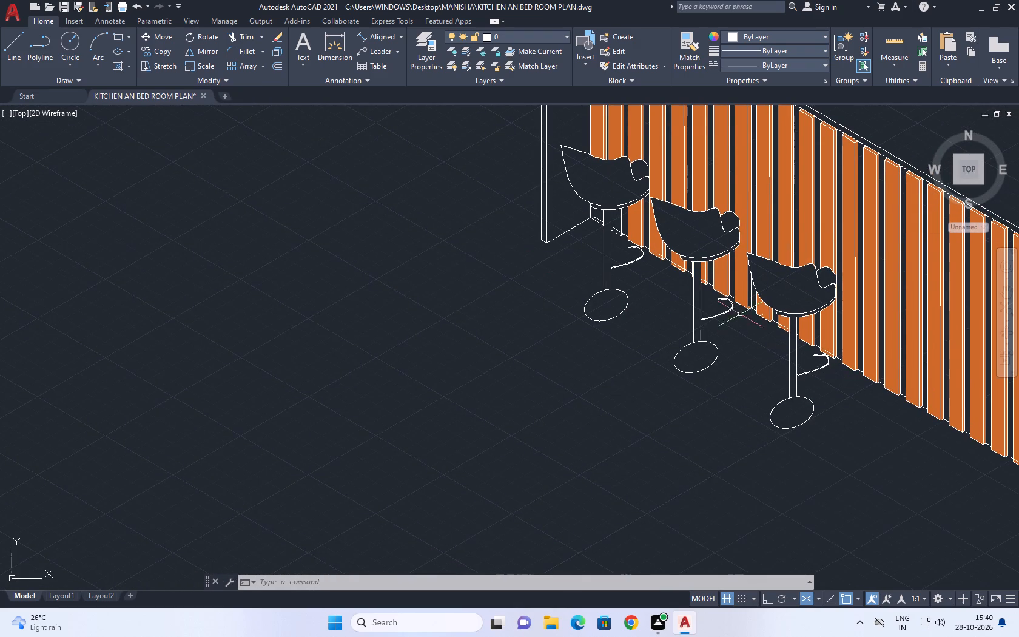
middle_click_drag(685, 280, 579, 368)
middle_click(579, 368)
scroll(568, 326, "down", 1)
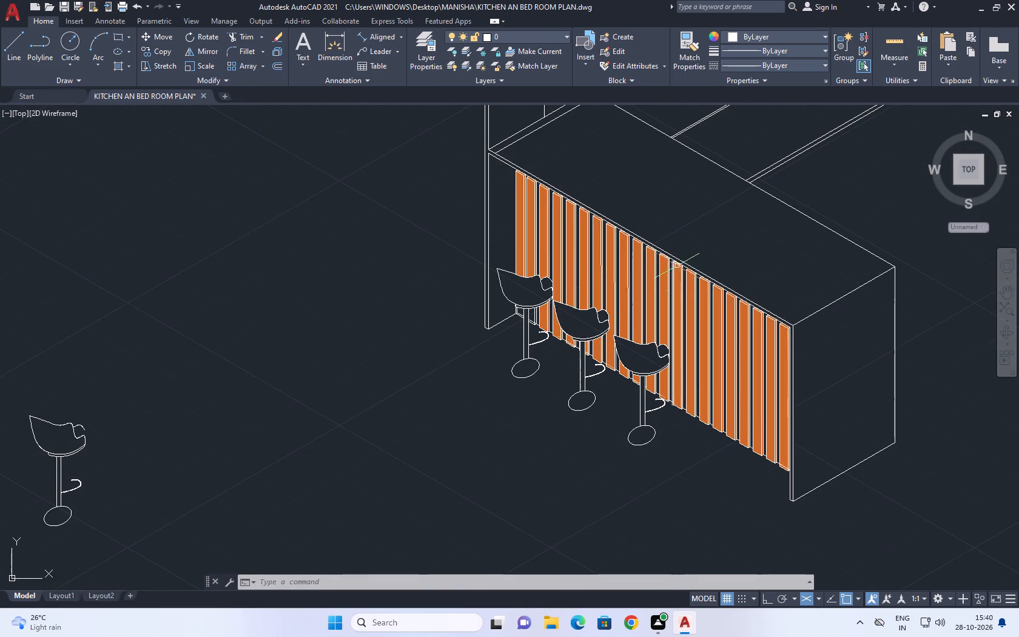
middle_click_drag(710, 238, 613, 326)
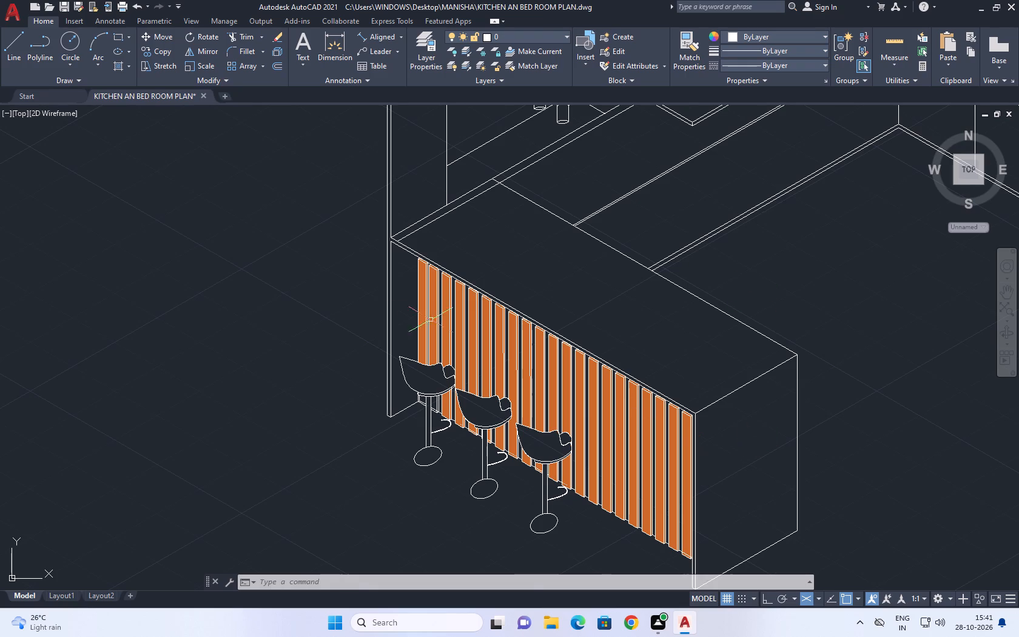
middle_click_drag(403, 238, 483, 337)
middle_click_drag(517, 340, 560, 340)
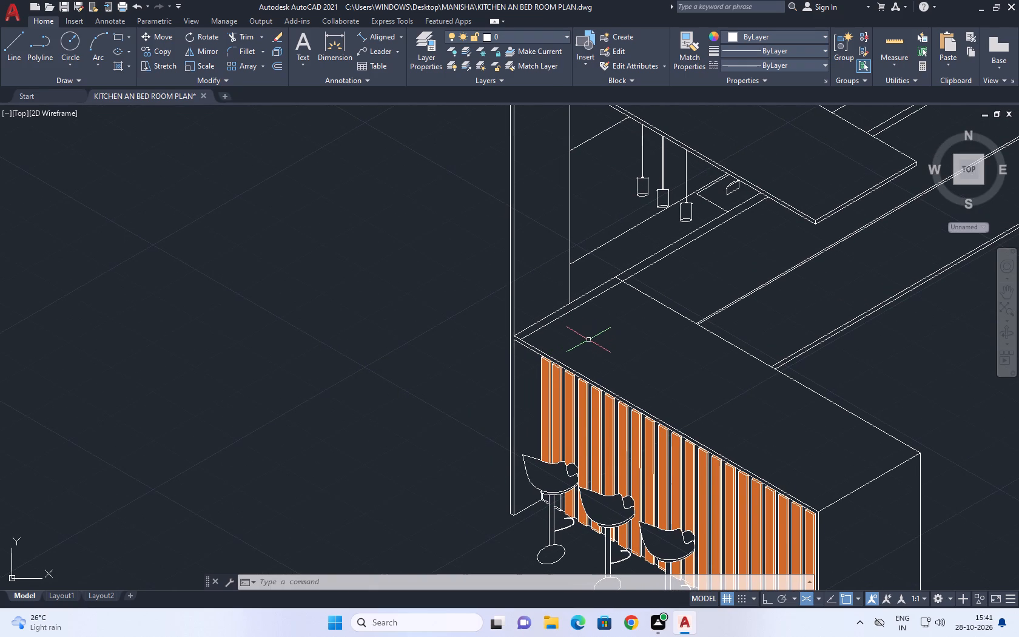
middle_click_drag(551, 388, 710, 310)
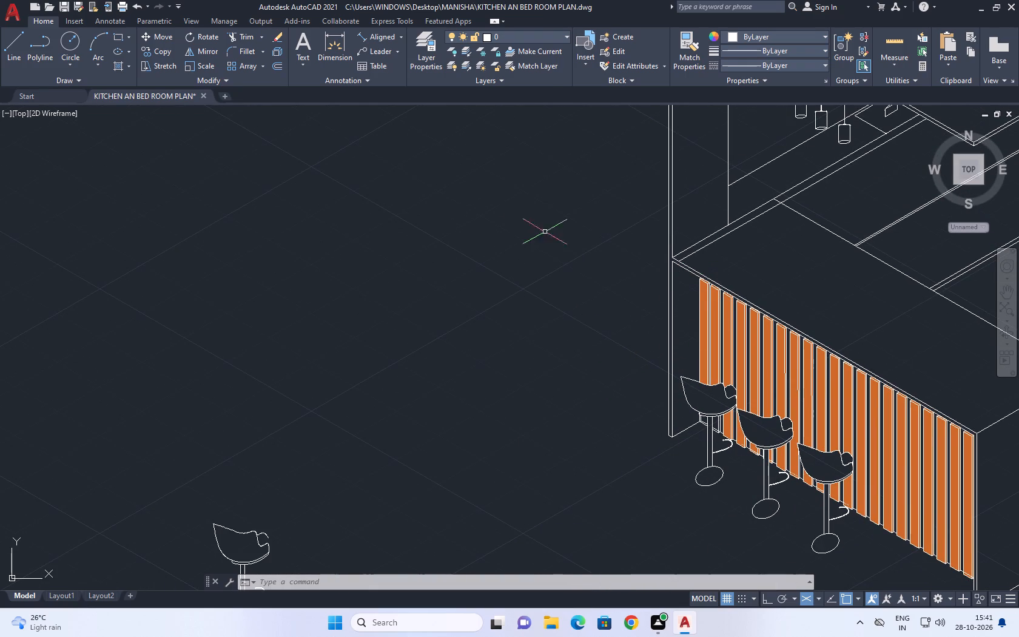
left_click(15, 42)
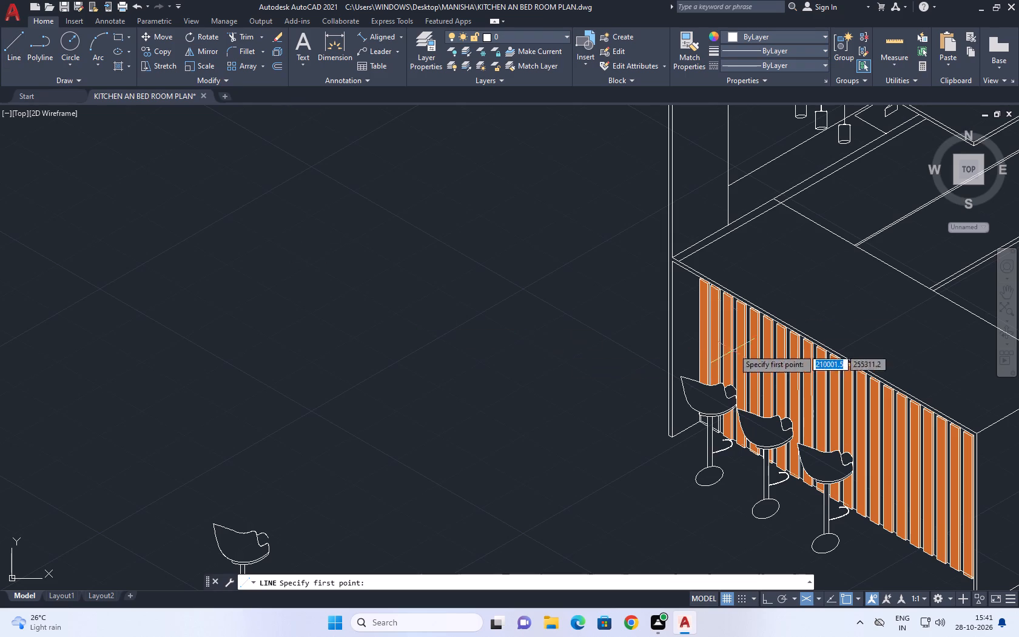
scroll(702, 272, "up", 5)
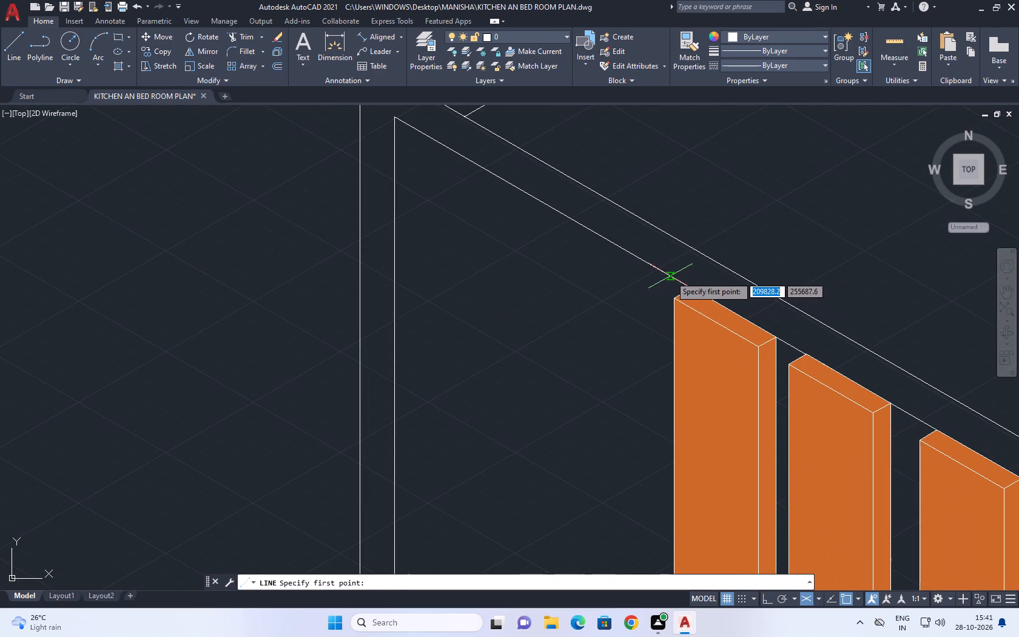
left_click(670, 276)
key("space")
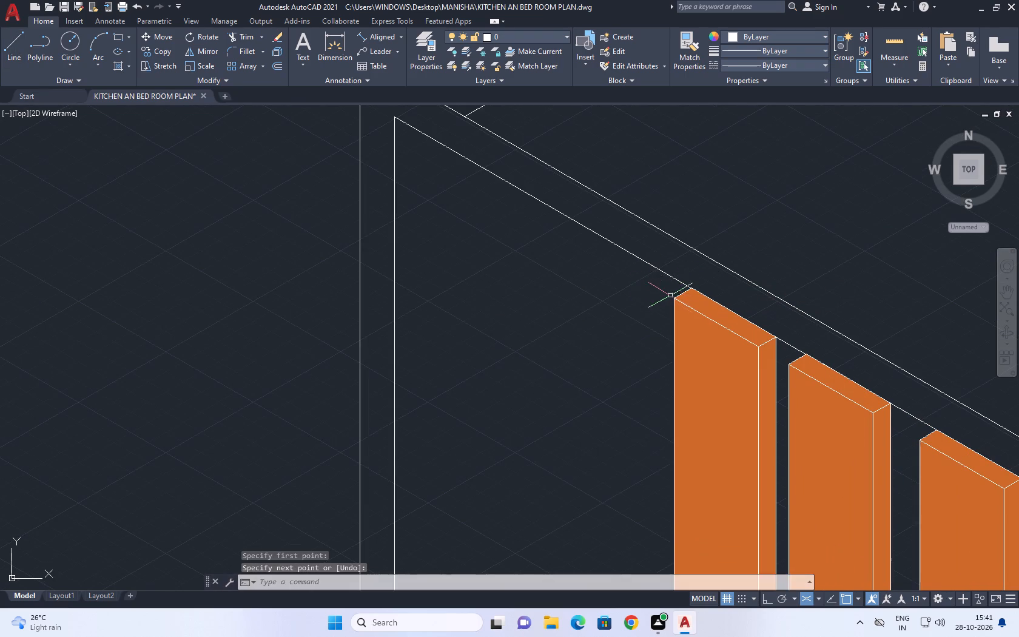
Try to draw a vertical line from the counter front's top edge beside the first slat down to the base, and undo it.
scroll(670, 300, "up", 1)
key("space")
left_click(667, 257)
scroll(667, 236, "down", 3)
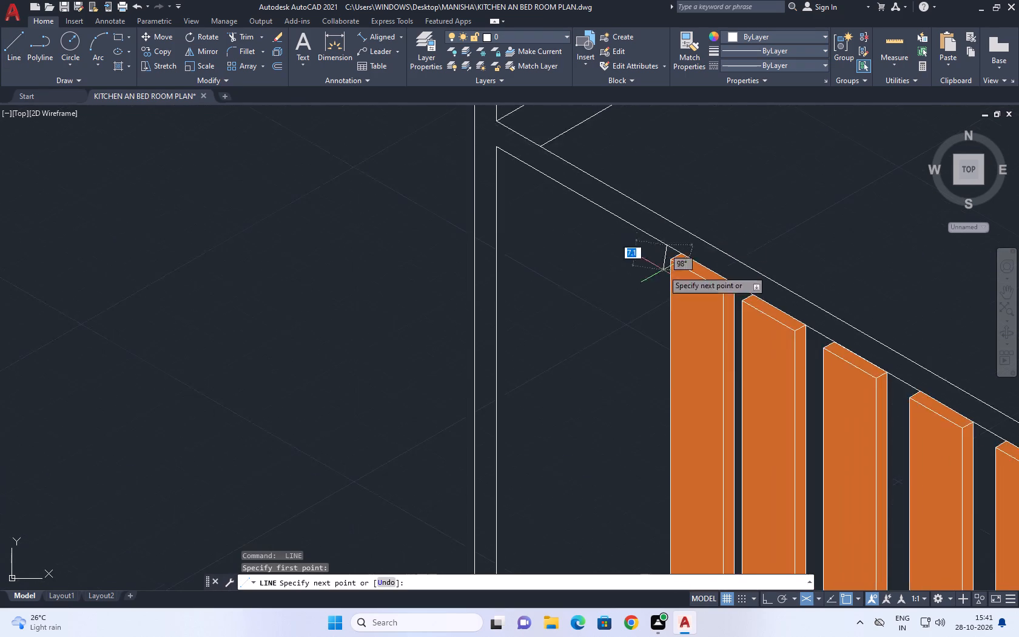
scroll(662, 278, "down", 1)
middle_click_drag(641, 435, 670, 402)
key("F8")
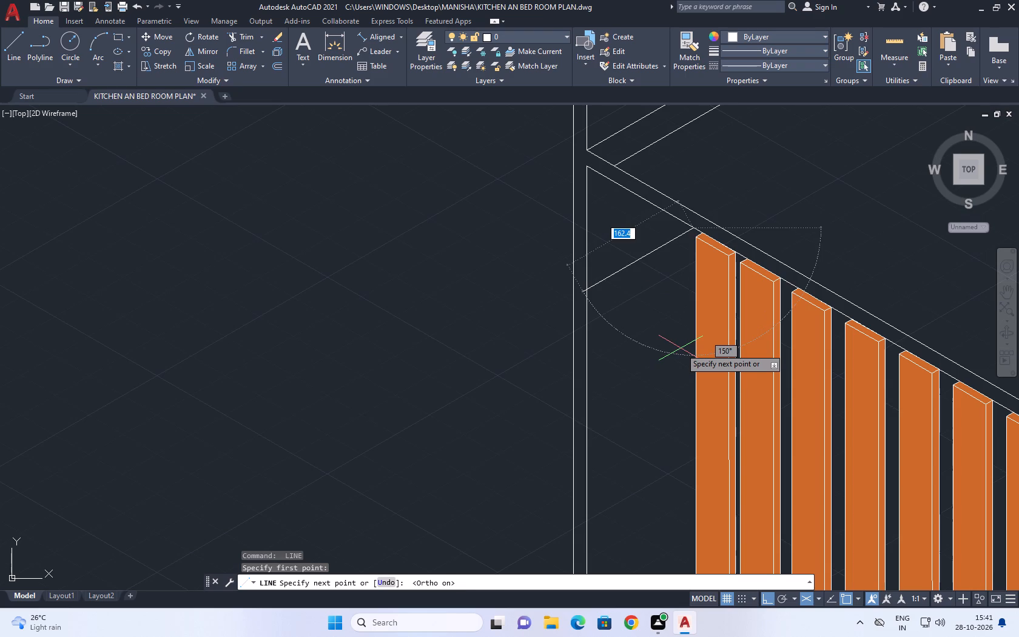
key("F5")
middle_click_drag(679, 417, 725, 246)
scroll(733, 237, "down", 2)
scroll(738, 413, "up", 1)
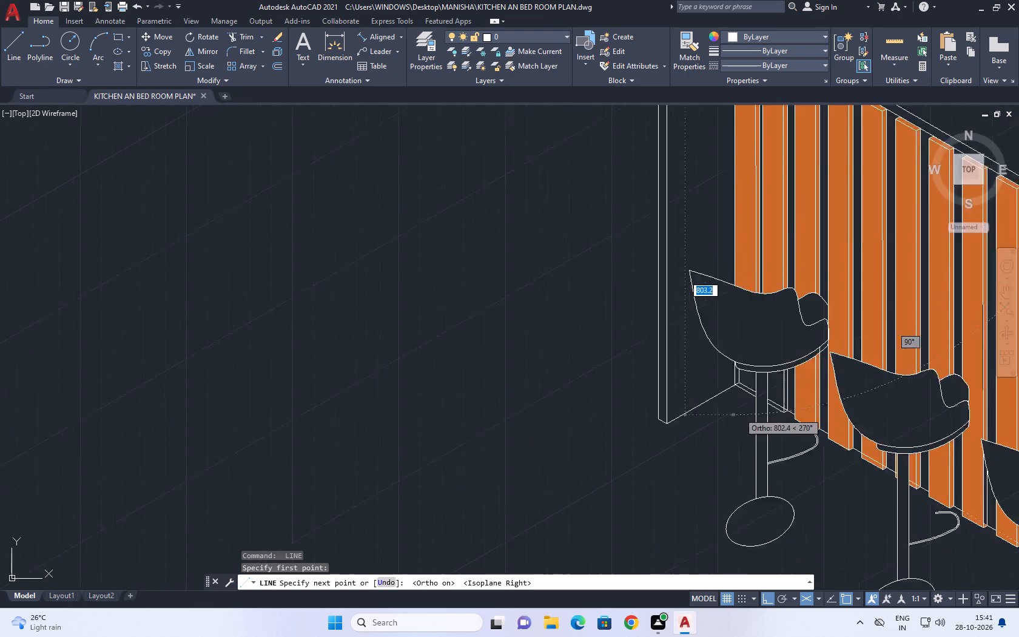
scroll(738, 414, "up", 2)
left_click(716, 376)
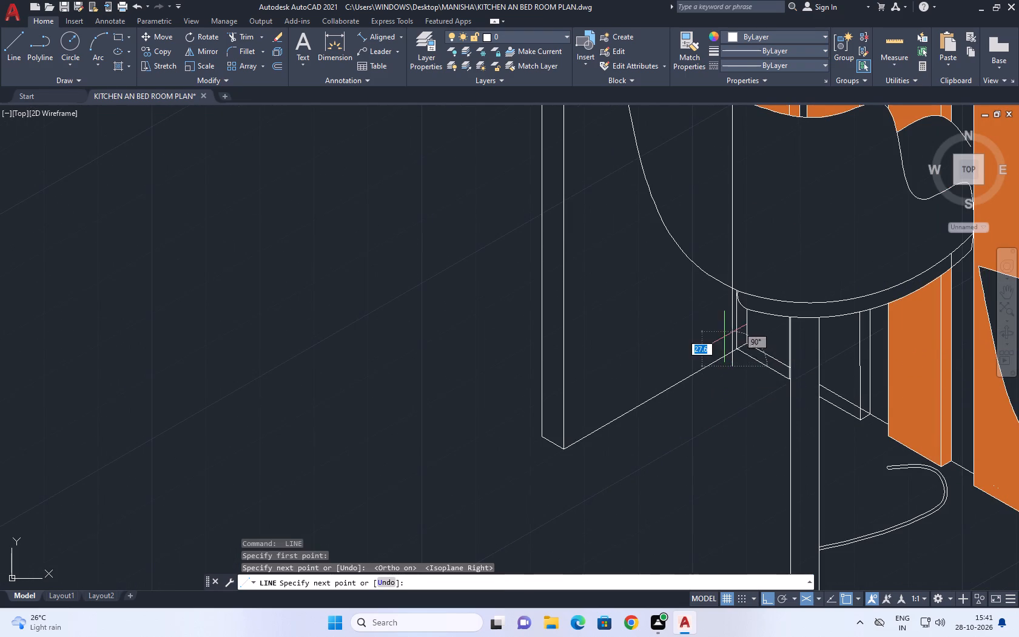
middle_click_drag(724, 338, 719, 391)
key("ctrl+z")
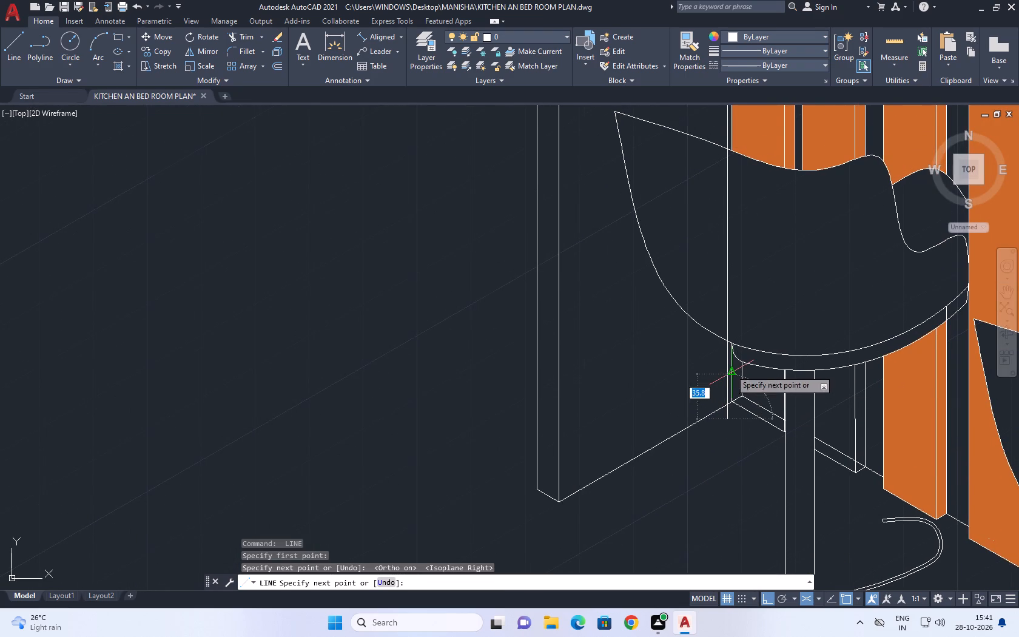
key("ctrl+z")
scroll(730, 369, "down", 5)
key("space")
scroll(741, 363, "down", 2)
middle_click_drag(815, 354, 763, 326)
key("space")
Examine the whole kitchen view and the area where the countertop meets the wall beneath the overhead panel.
middle_click_drag(897, 346, 699, 356)
scroll(863, 78, "down", 1)
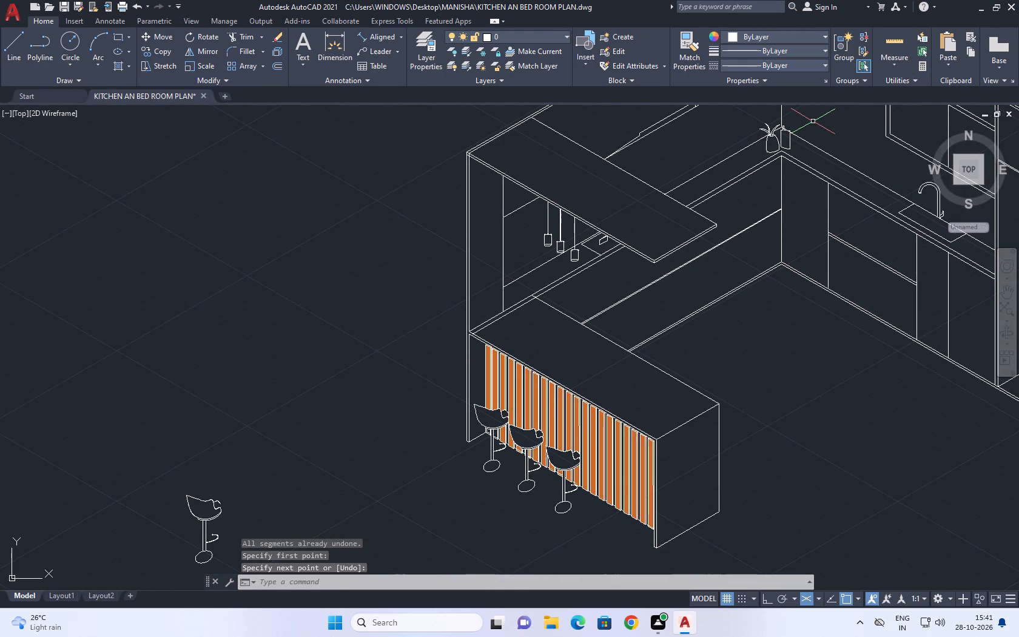
scroll(802, 144, "down", 1)
middle_click_drag(775, 184, 536, 297)
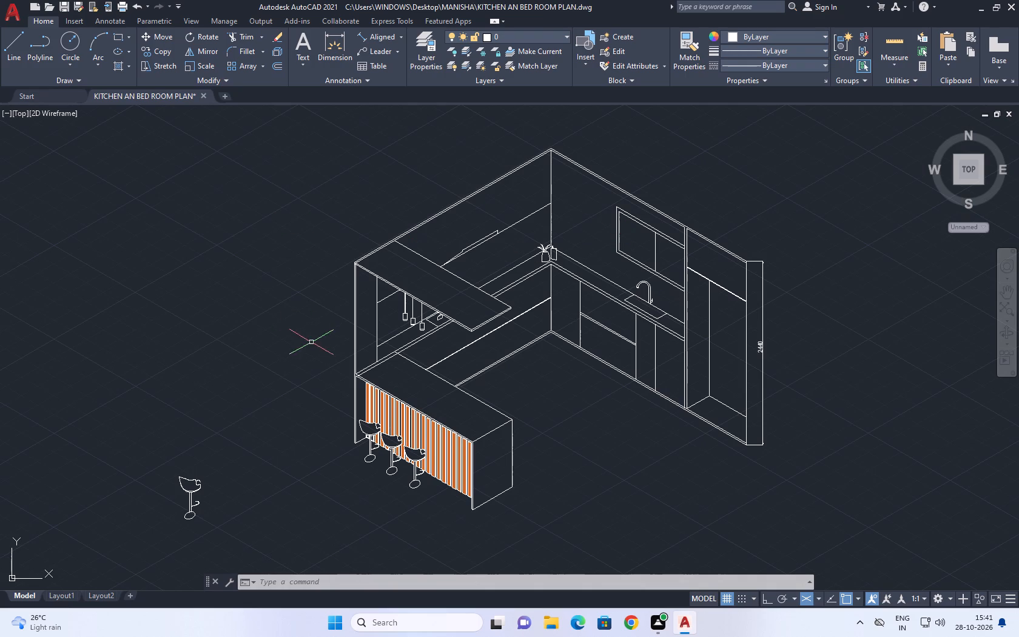
middle_click_drag(322, 348, 448, 342)
scroll(480, 369, "up", 4)
Draw a line along the countertop's back edge from its outer wall corner to the foot of the nearby vertical line.
left_click(497, 356)
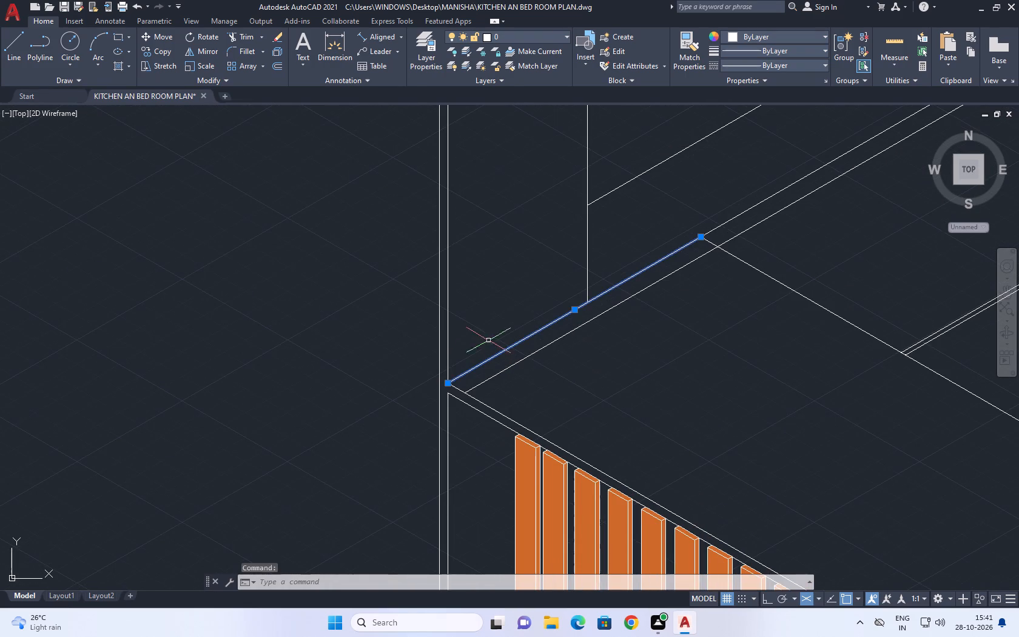
right_click(639, 324)
left_click(705, 237)
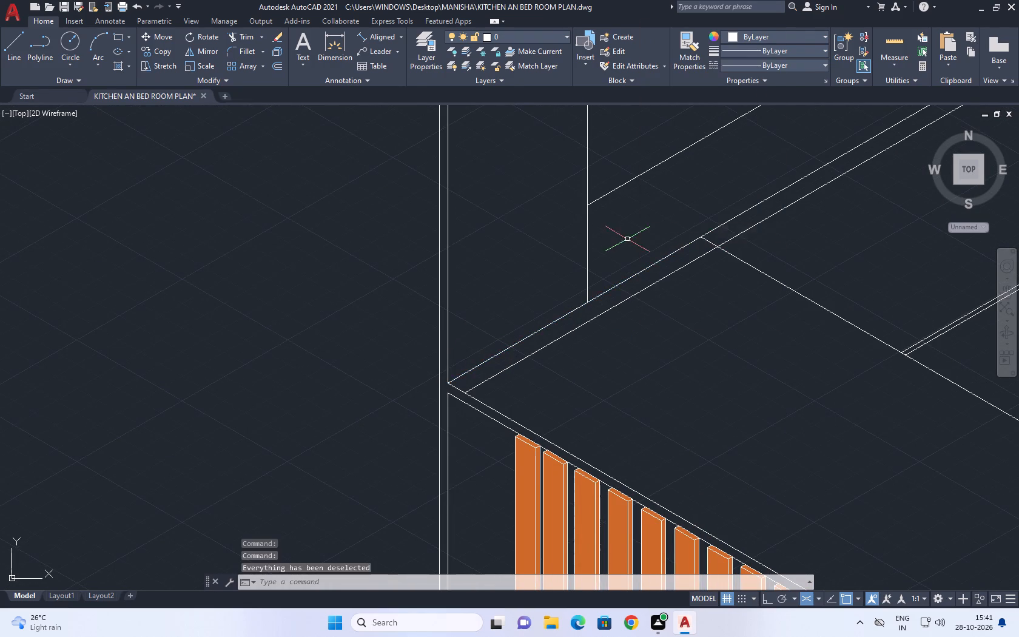
middle_click_drag(633, 291, 648, 398)
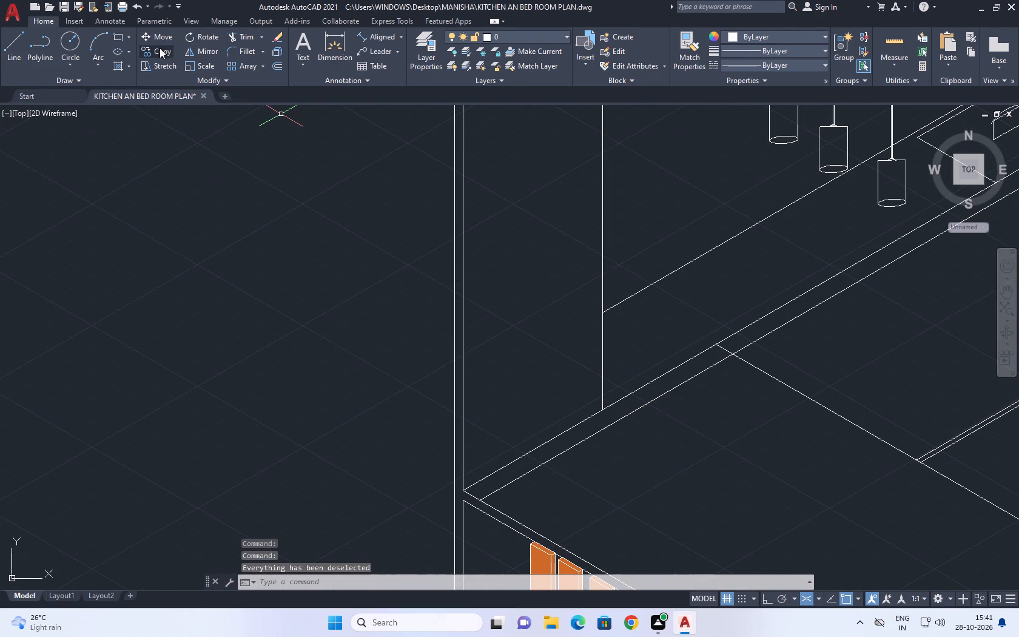
left_click(15, 40)
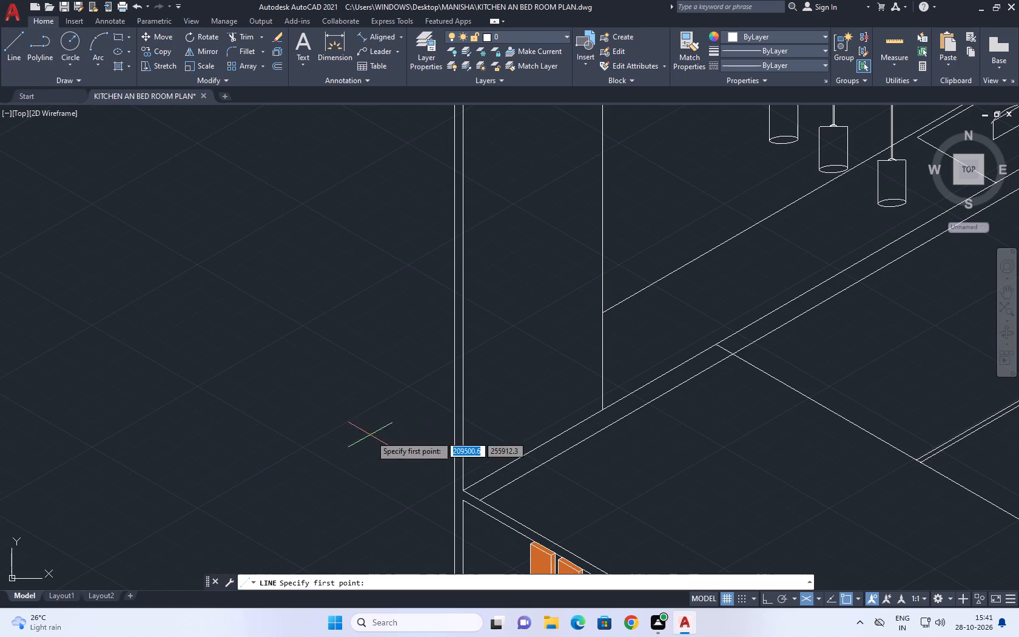
left_click(465, 488)
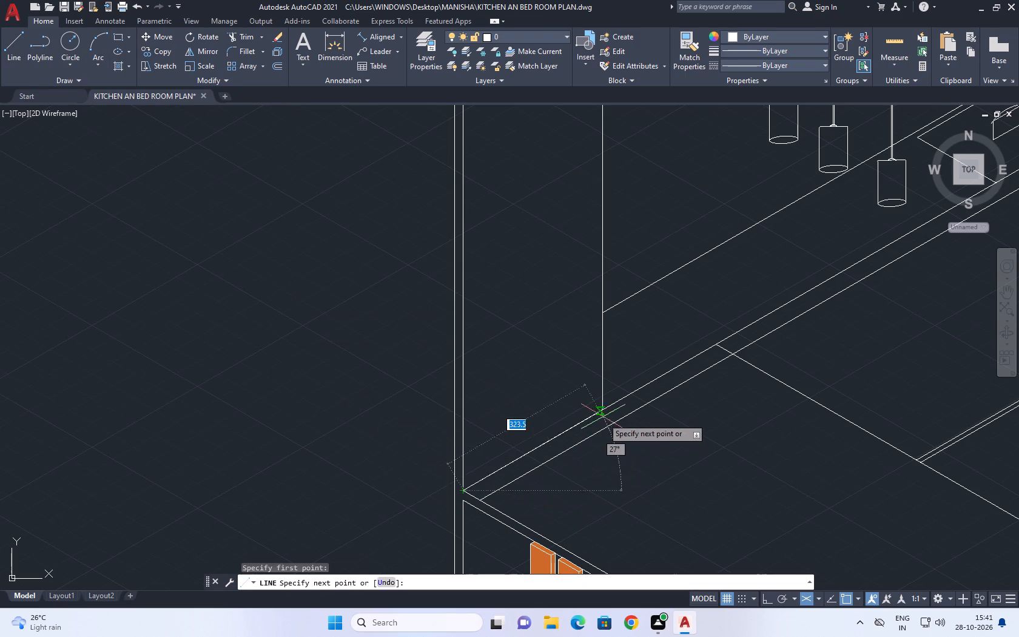
left_click(606, 412)
right_click(628, 387)
left_click(665, 410)
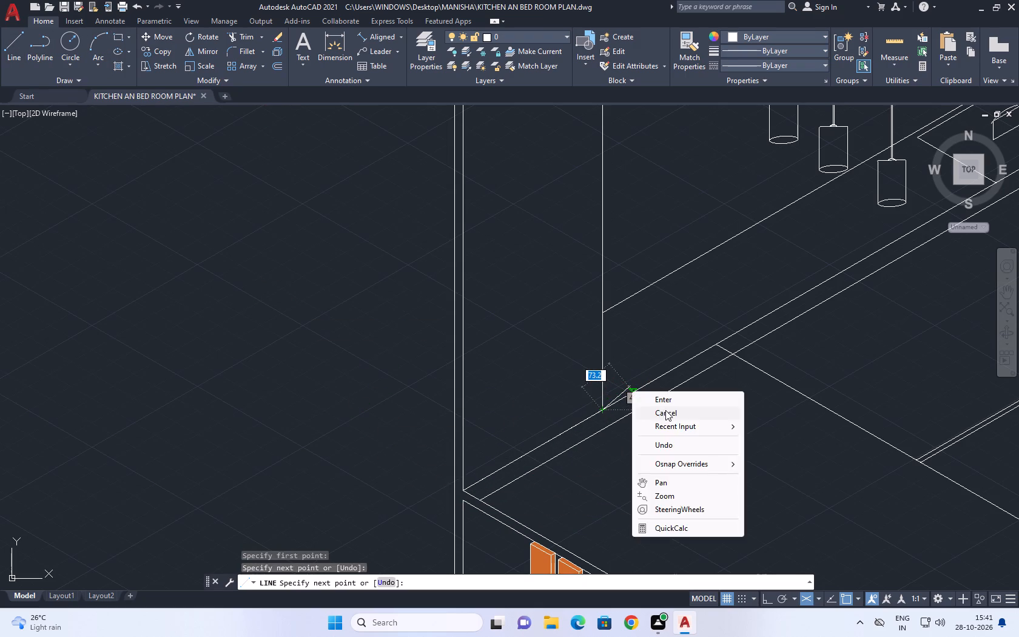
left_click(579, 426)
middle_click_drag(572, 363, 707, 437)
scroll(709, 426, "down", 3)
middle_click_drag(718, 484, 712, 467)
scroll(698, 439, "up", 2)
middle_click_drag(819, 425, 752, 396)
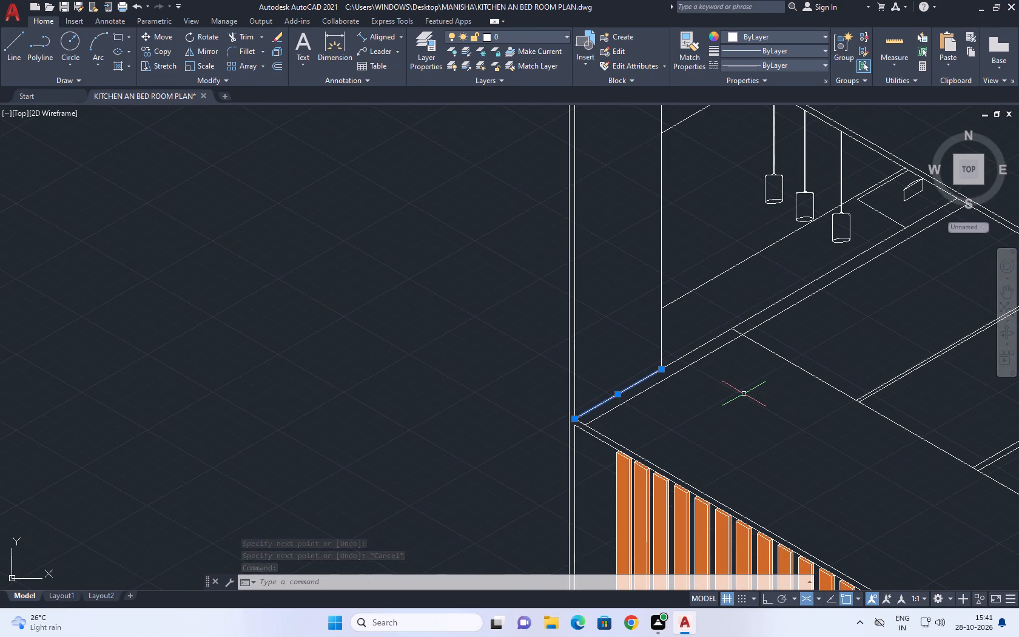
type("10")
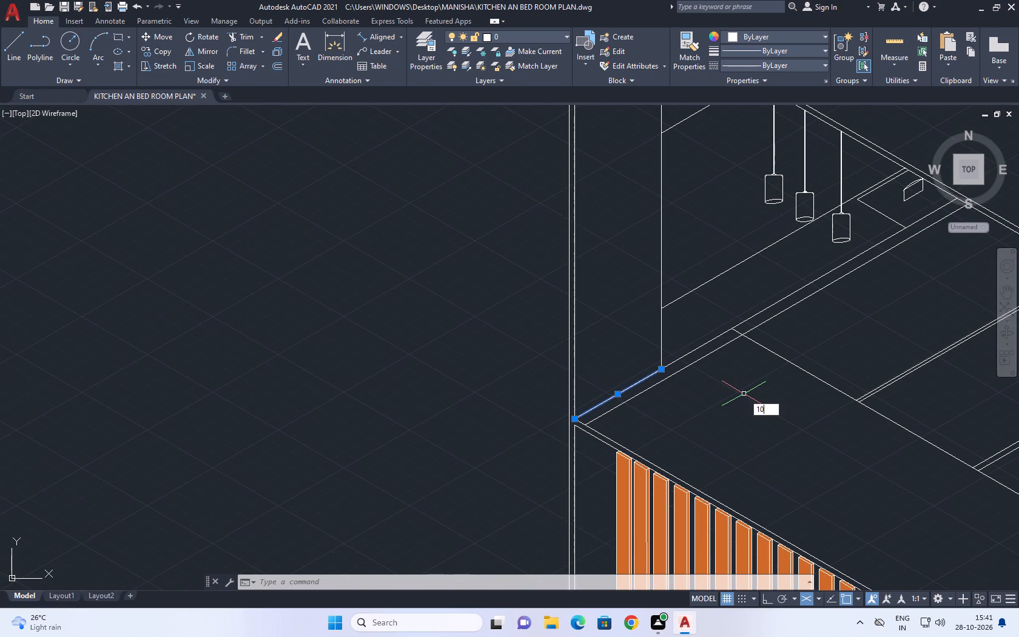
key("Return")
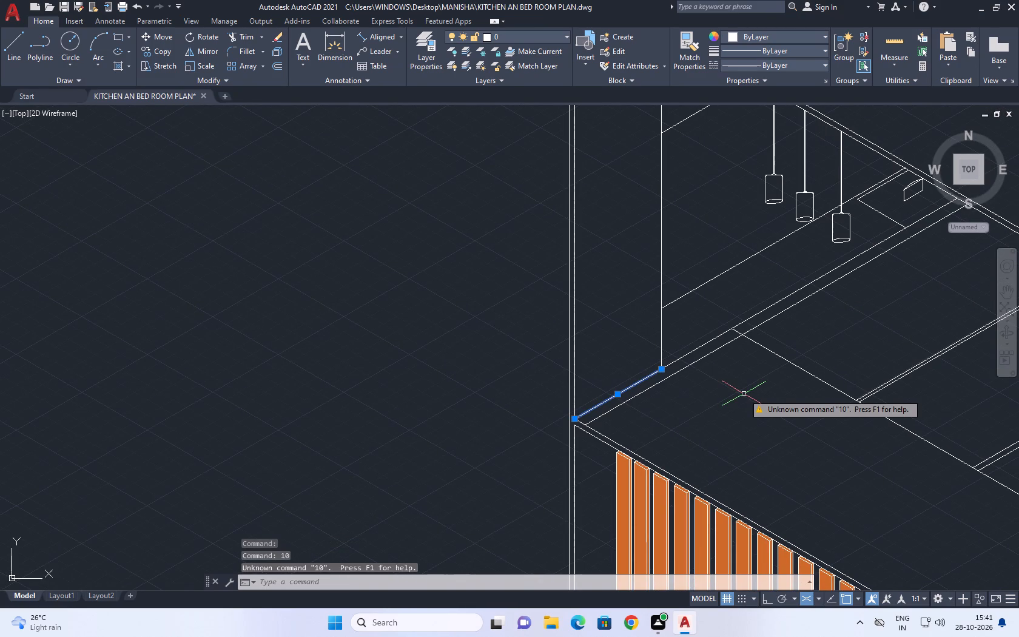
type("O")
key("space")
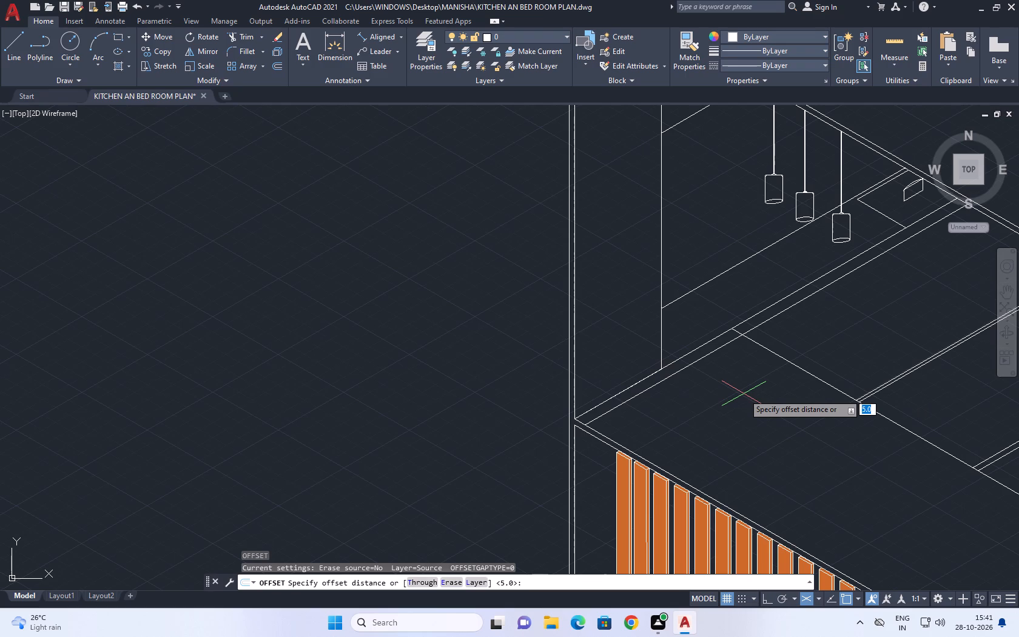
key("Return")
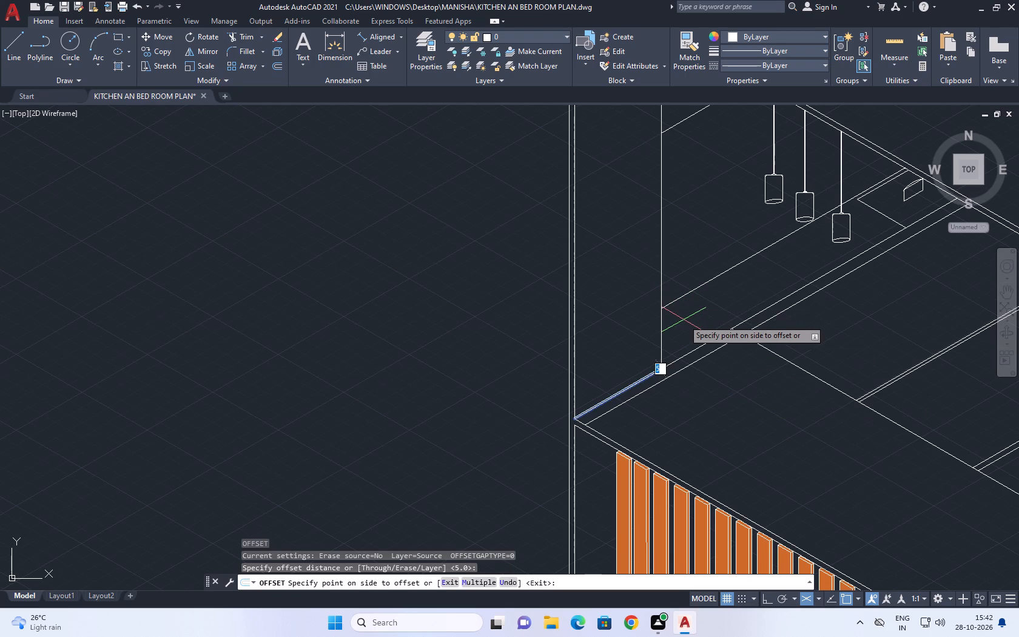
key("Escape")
Copy the short line on the countertop's back edge upward by 10.
scroll(624, 399, "up", 2)
left_click(622, 380)
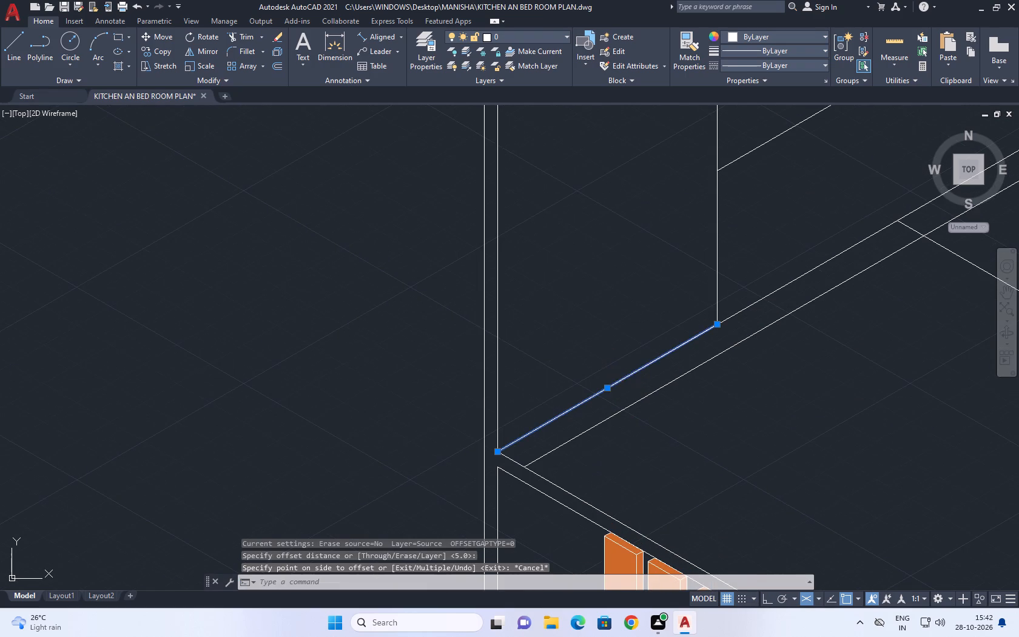
key("o")
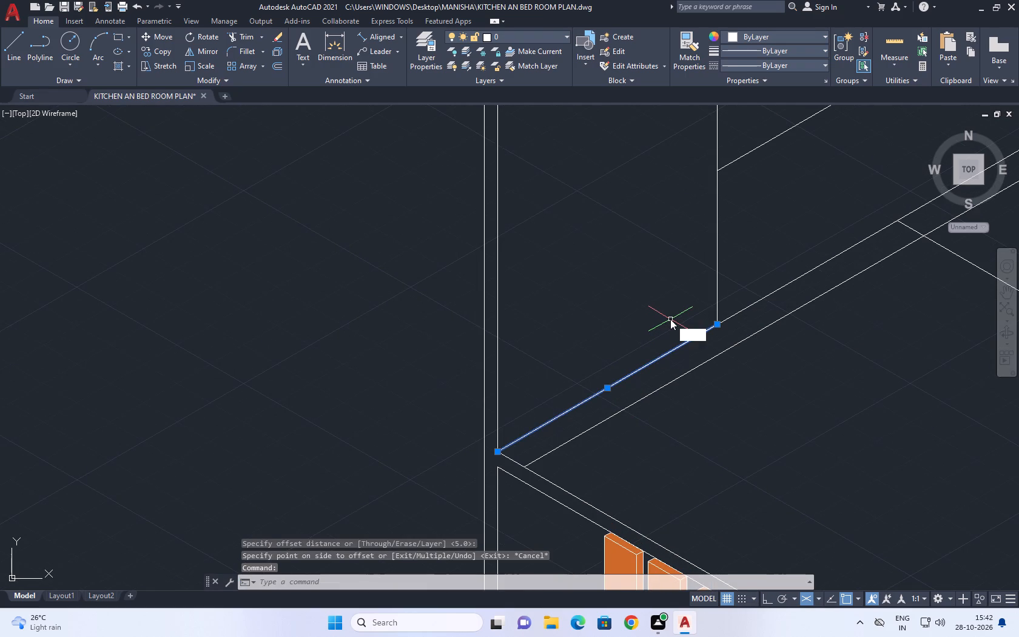
key("BackSpace")
key("c")
key("o")
key("space")
left_click(673, 340)
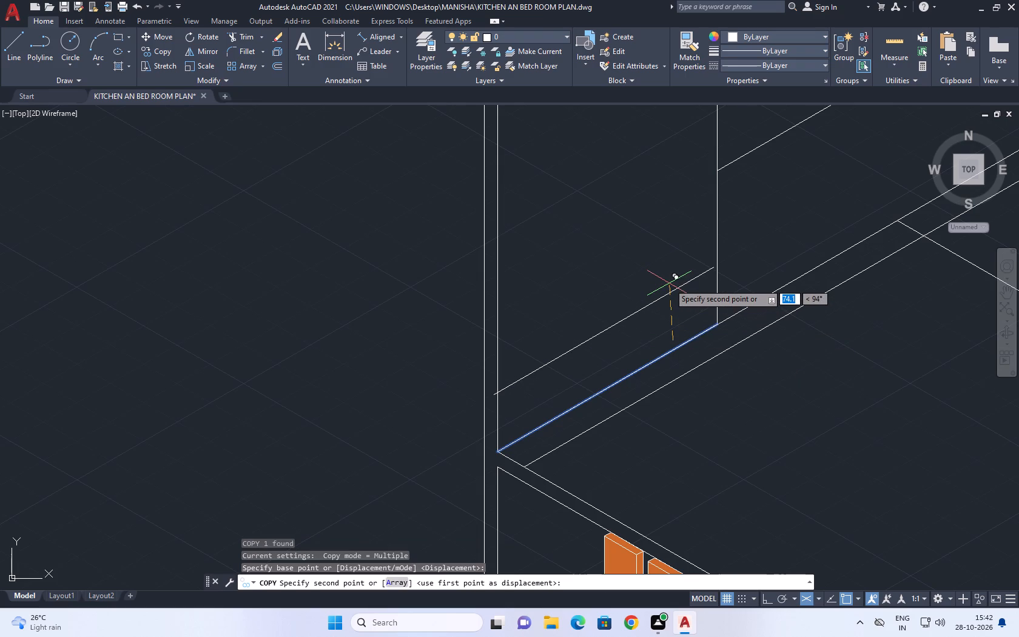
type("10")
key("Return")
key("space")
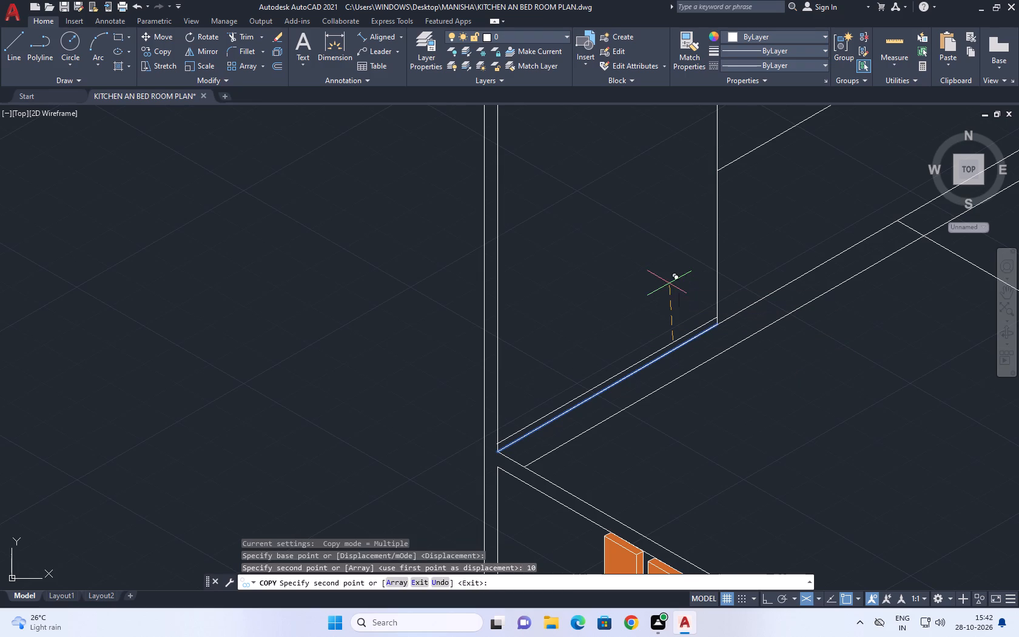
Move the copied line along its own direction with Ortho on until its end meets the vertical line.
scroll(722, 328, "up", 5)
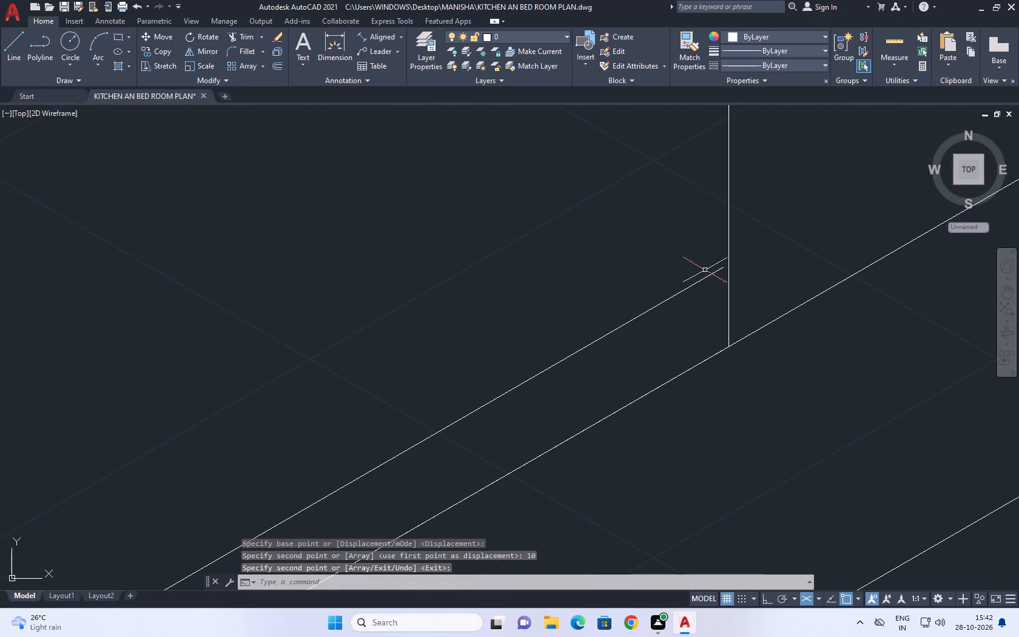
left_click(705, 270)
left_click_drag(675, 286, 667, 301)
middle_click_drag(676, 275, 625, 371)
scroll(625, 371, "up", 1)
key("m")
key("space")
scroll(711, 361, "up", 2)
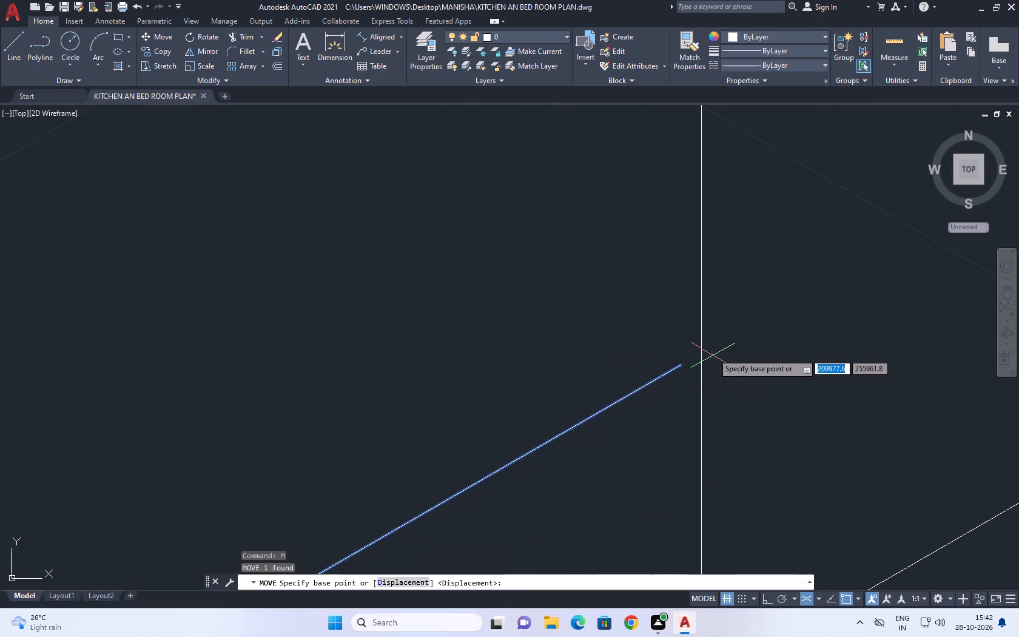
left_click(678, 368)
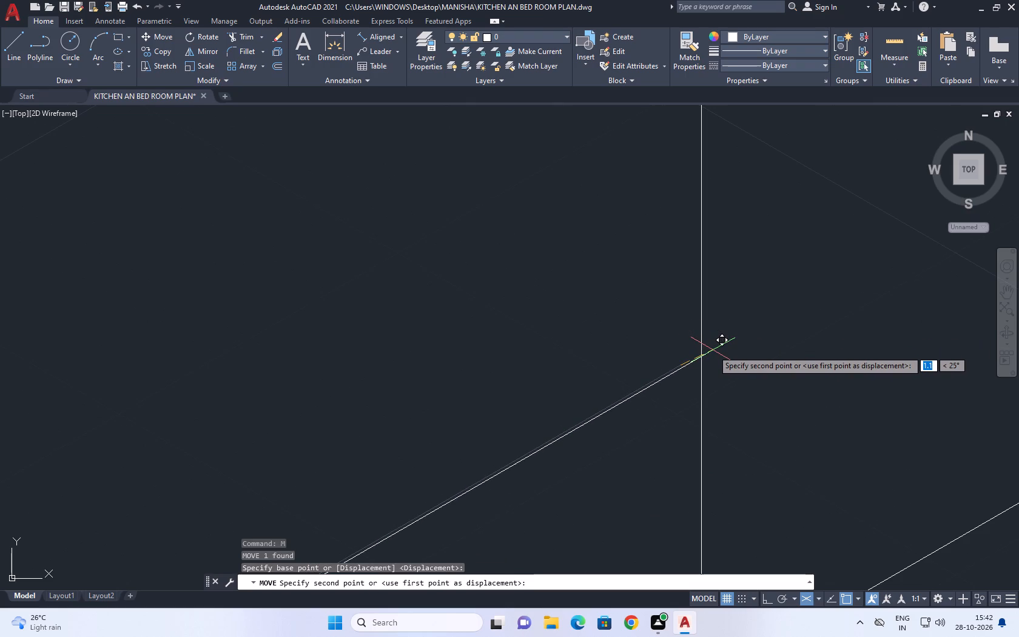
key("F8")
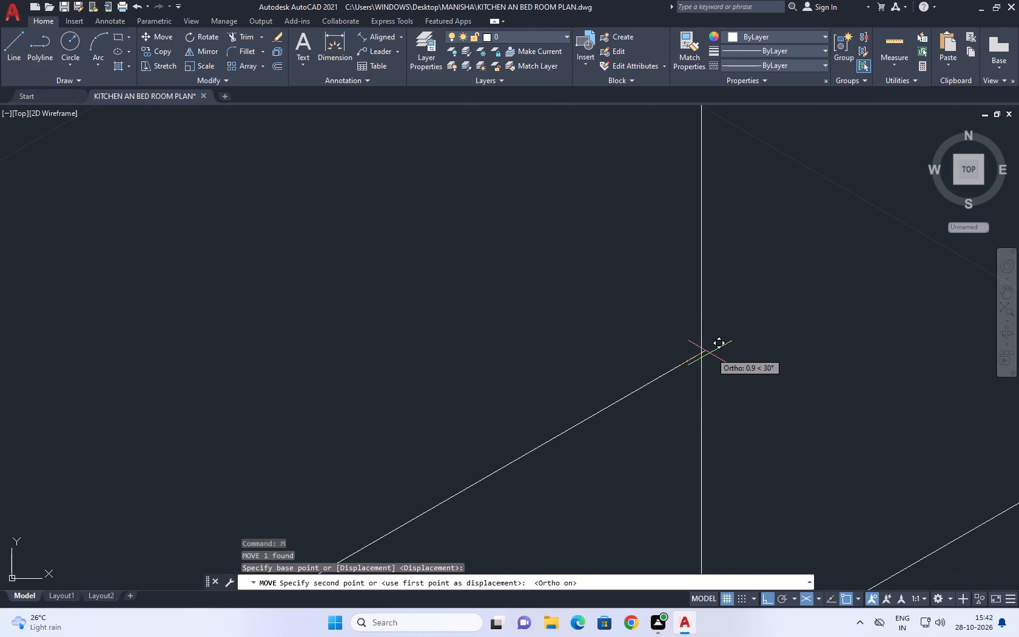
left_click(702, 353)
Copy the vertical line between countertop and overhead panel by 10 along the 210° isometric direction, toward the outer wall corner.
scroll(721, 324, "down", 9)
middle_click_drag(727, 278, 705, 326)
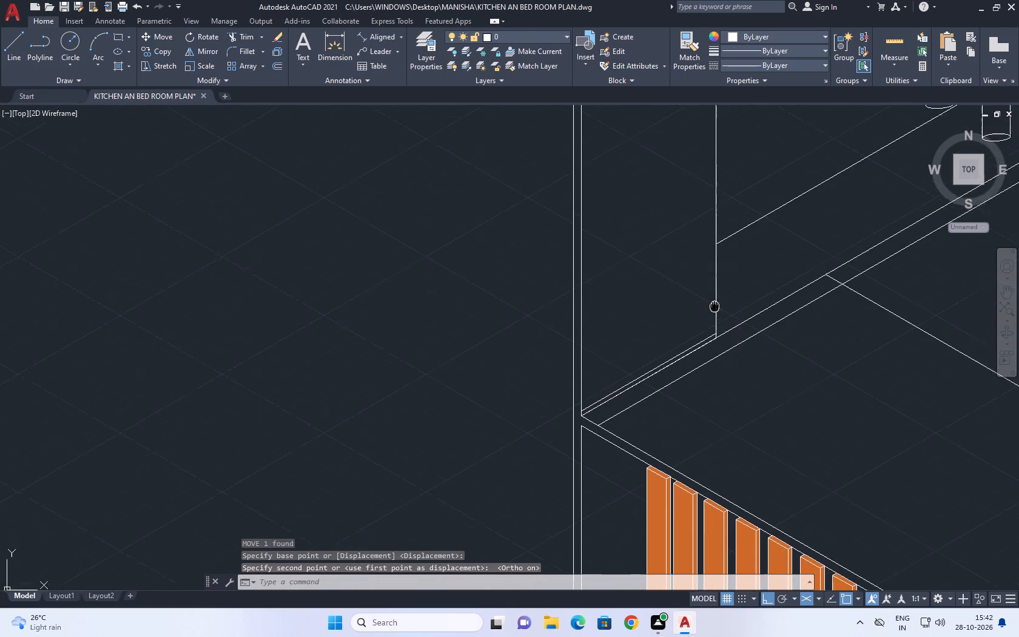
middle_click_drag(705, 326, 678, 379)
left_click(681, 364)
left_click(663, 369)
middle_click_drag(648, 438, 616, 507)
key("c")
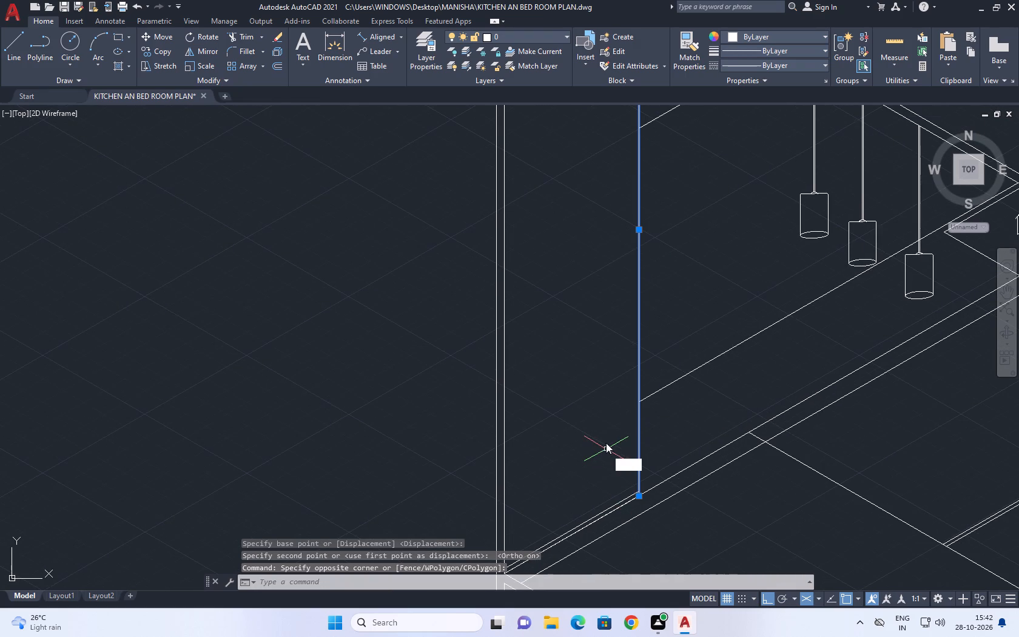
key("o")
key("space")
left_click(624, 424)
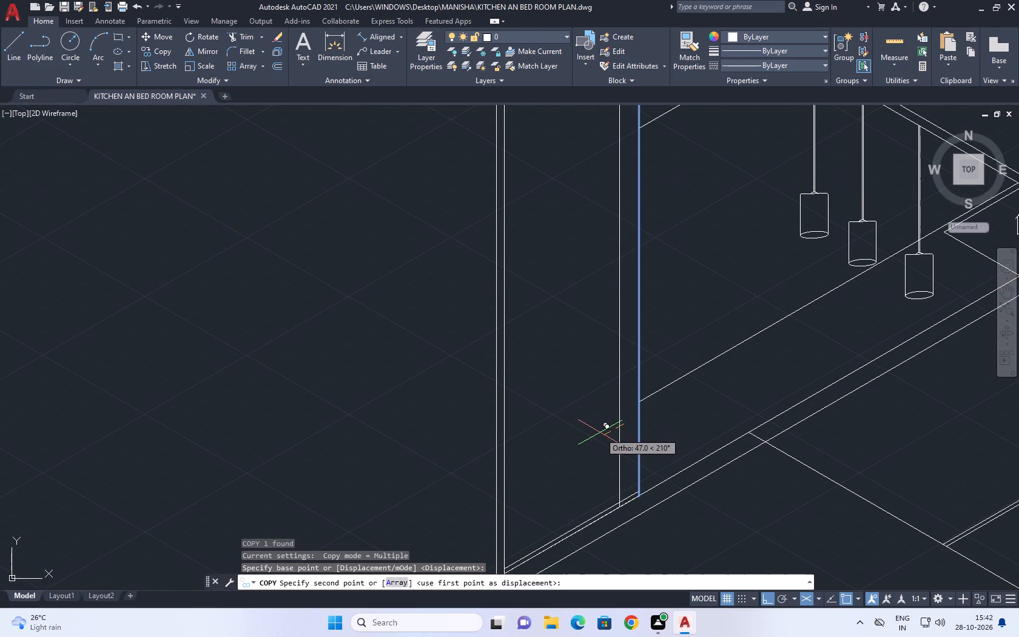
type("10")
key("Return")
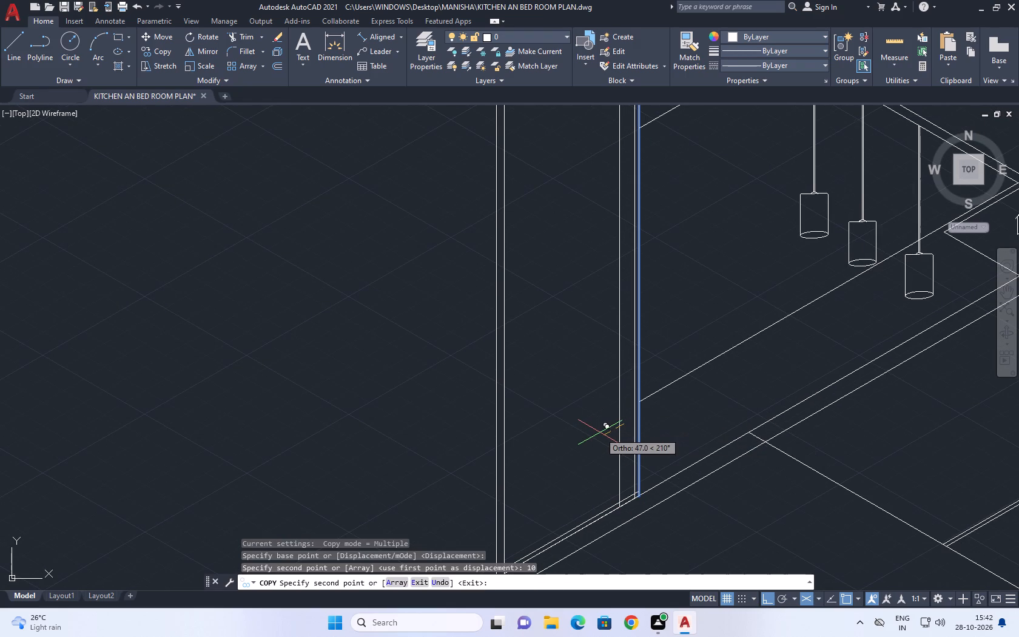
key("space")
left_click(516, 416)
left_click_drag(570, 426, 567, 421)
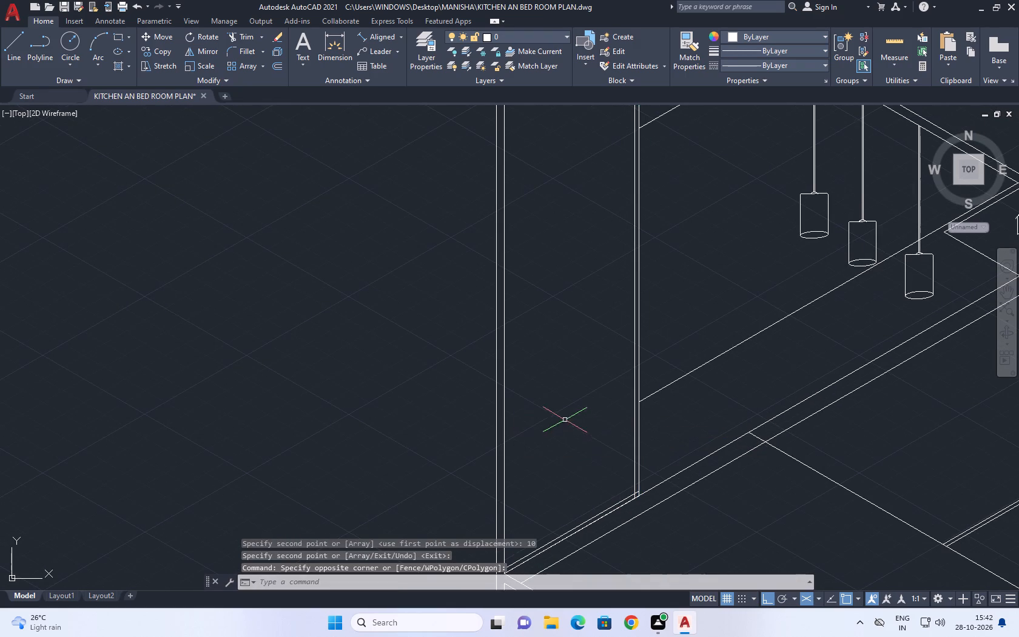
Copy the opening's vertical edge at the outer wall corner by 10 along the isometric direction, into the opening.
middle_click_drag(576, 396, 569, 426)
scroll(492, 439, "down", 3)
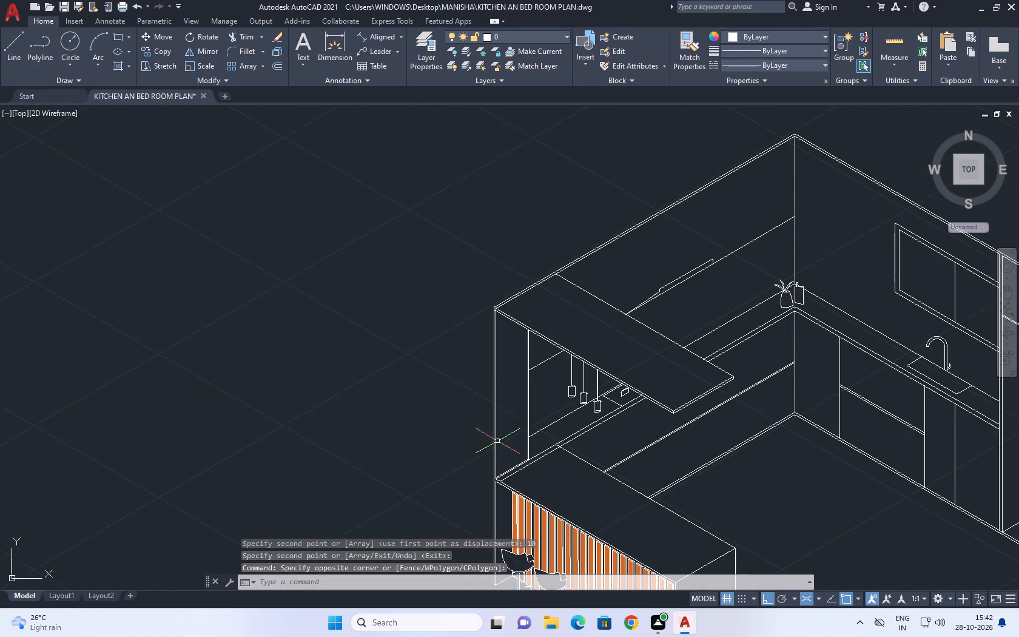
scroll(496, 448, "up", 1)
left_click(496, 450)
scroll(501, 432, "up", 1)
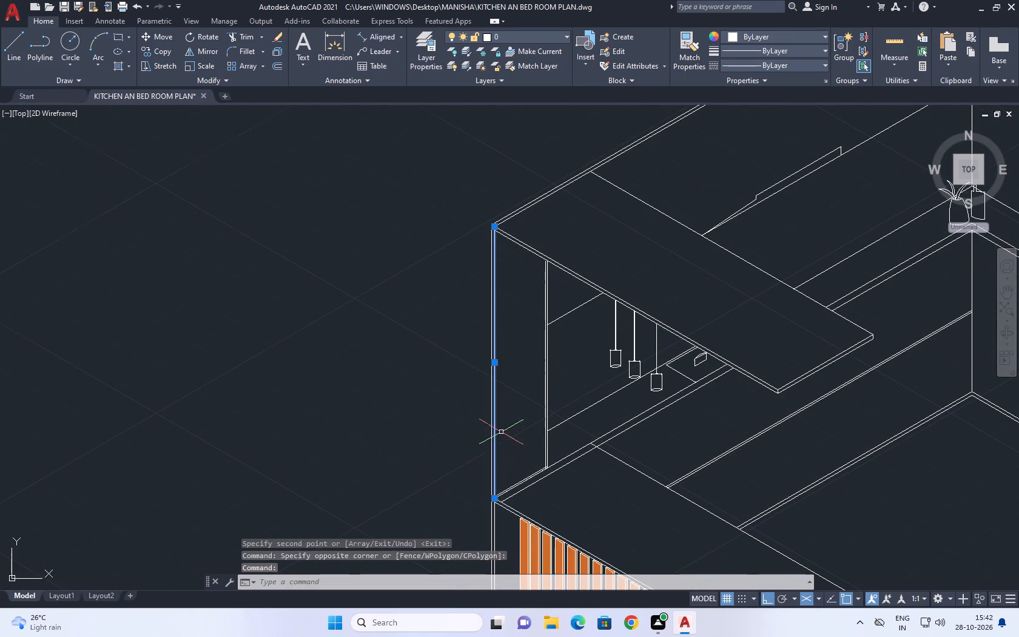
scroll(500, 431, "up", 1)
middle_click_drag(525, 393, 514, 430)
key("c")
key("o")
key("space")
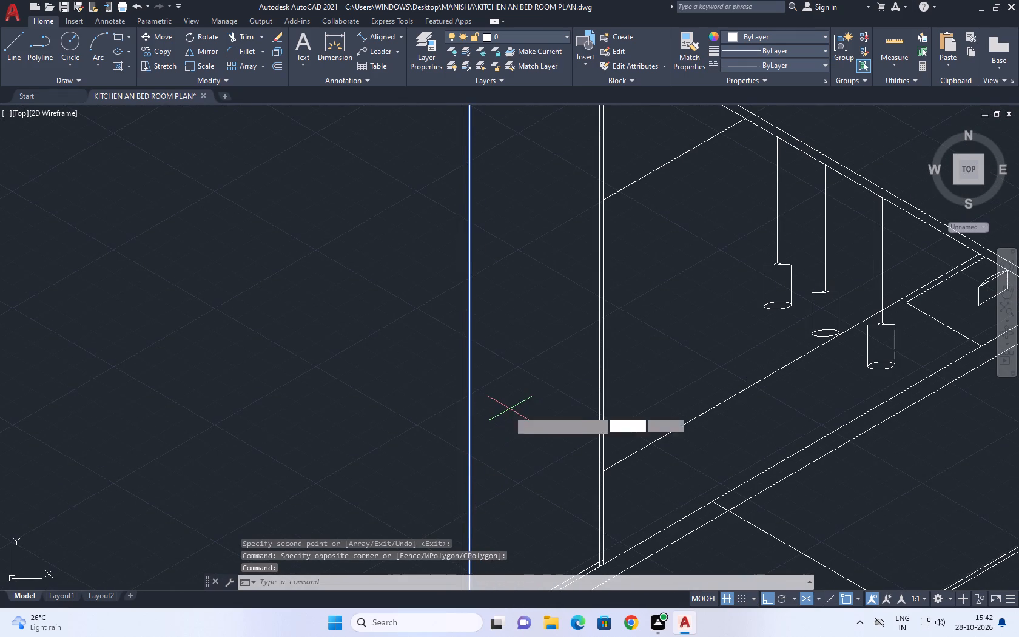
left_click(497, 426)
type("10")
key("Return")
key("space")
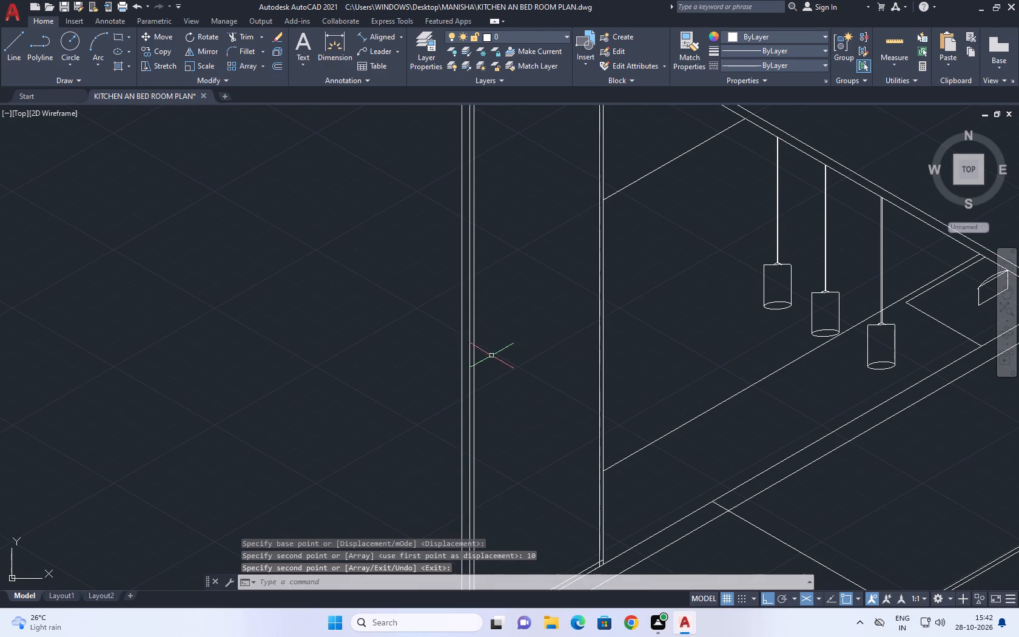
Extend the frame's inner vertical line on the far side of the opening up to the overhead panel's lower edge.
scroll(513, 306, "down", 2)
middle_click_drag(521, 277, 540, 308)
scroll(511, 243, "up", 2)
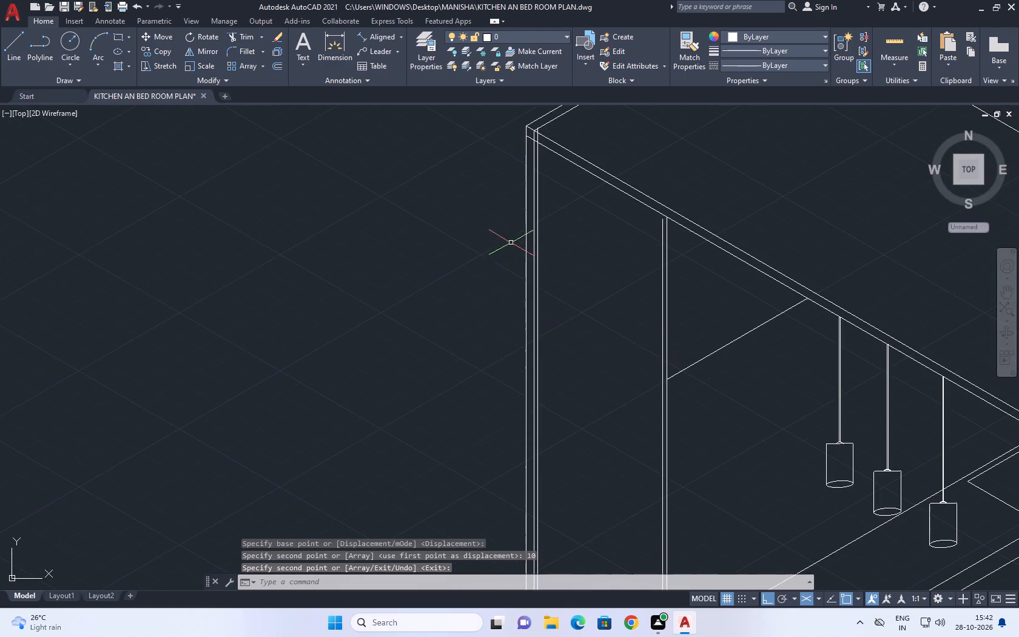
middle_click_drag(612, 222, 589, 206)
middle_click_drag(630, 203, 636, 231)
scroll(630, 203, "up", 2)
key("e")
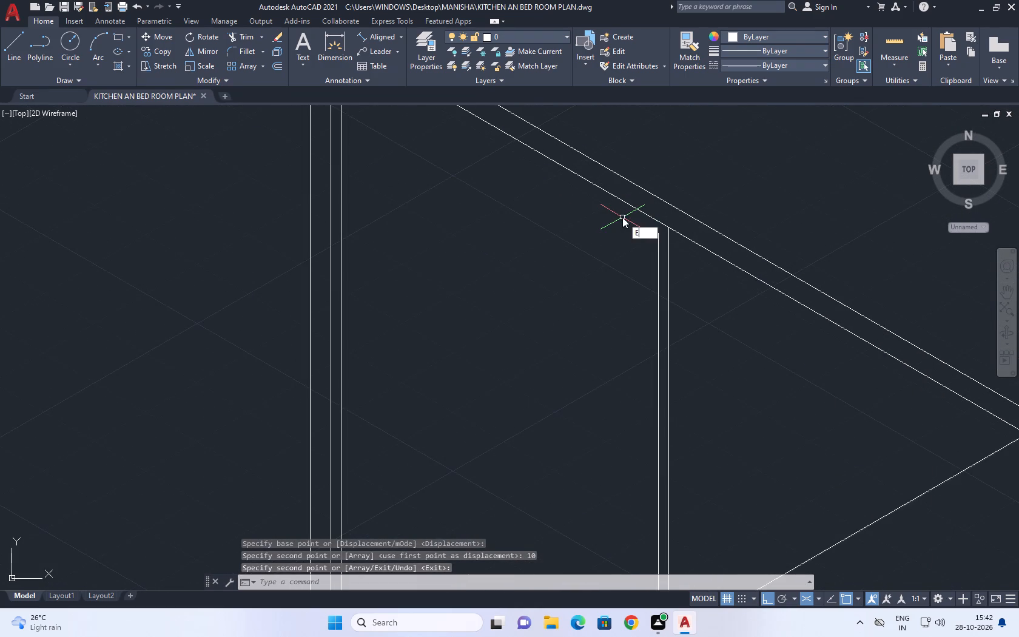
key("x")
key("space")
left_click(661, 248)
left_click(651, 249)
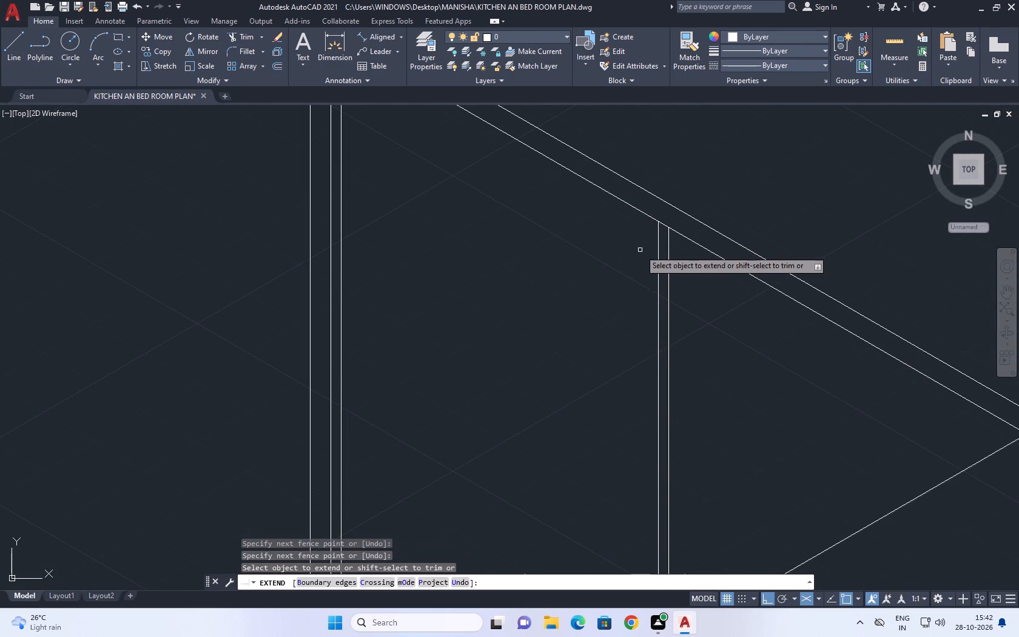
scroll(641, 251, "down", 3)
key("space")
Trim the frame's top corners, removing the copied vertical's excess and the panel's lower-edge pieces between each pair of verticals.
scroll(561, 194, "up", 4)
middle_click_drag(611, 213, 591, 265)
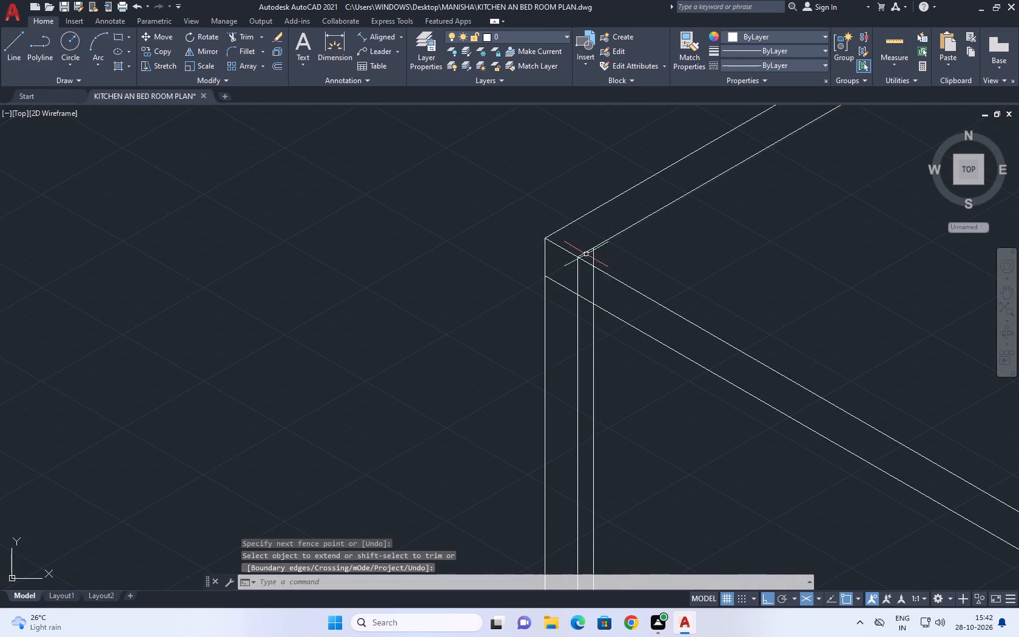
key("t")
key("r")
key("space")
left_click(596, 286)
left_click(588, 271)
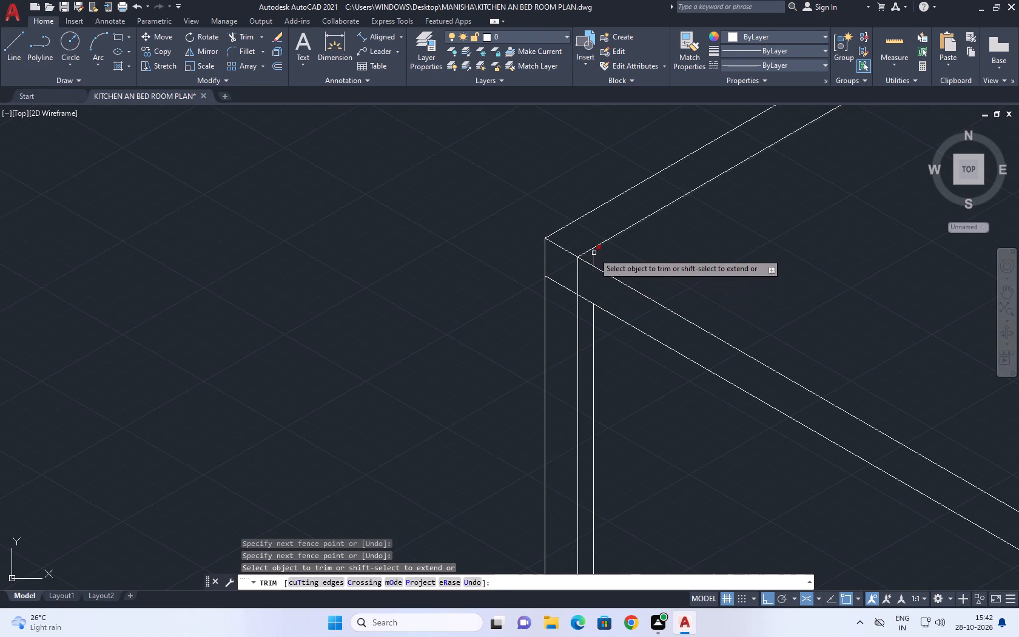
left_click(594, 253)
left_click(590, 300)
scroll(639, 263, "down", 3)
middle_click_drag(748, 257, 685, 217)
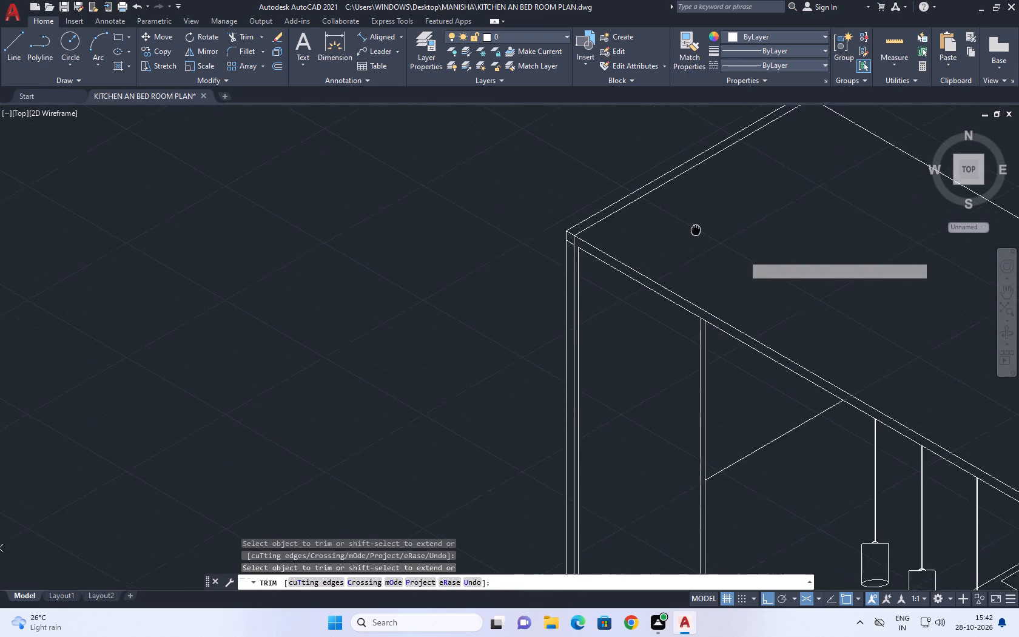
scroll(696, 311, "up", 4)
left_click(661, 288)
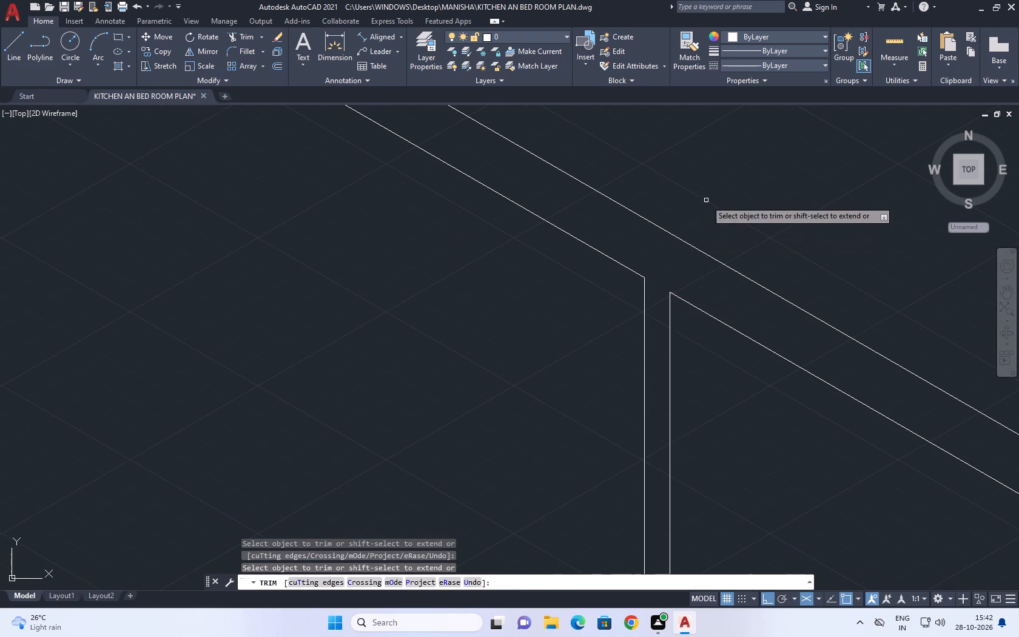
right_click(705, 199)
left_click(738, 219)
Trim the overlapping line ends at both bottom corners of the inset frame above the countertop's back edge.
scroll(690, 225, "down", 5)
middle_click_drag(690, 305, 657, 155)
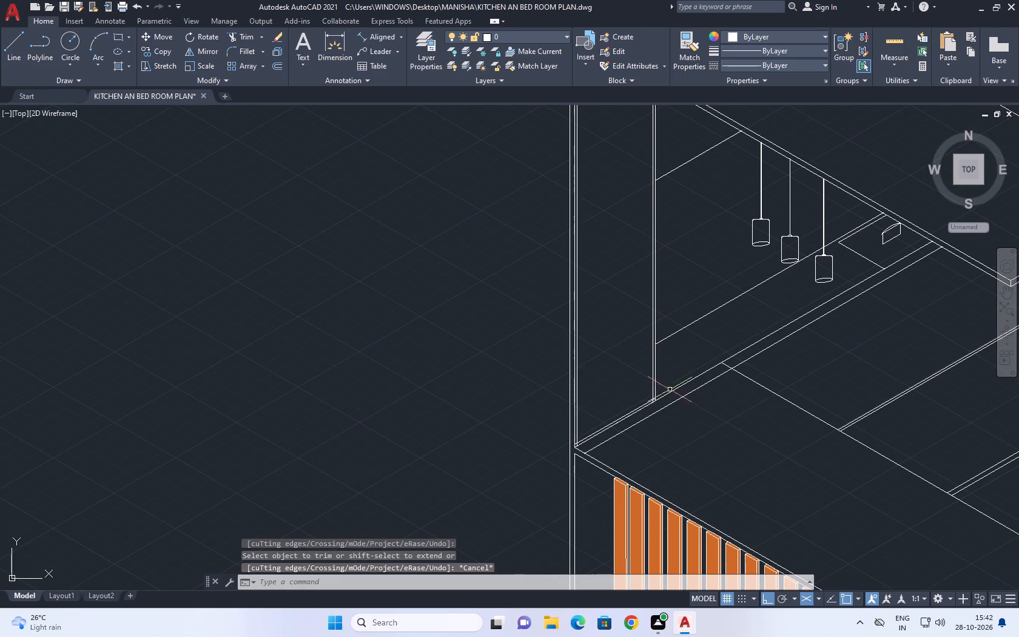
scroll(648, 389, "down", 1)
scroll(651, 394, "up", 1)
key("space")
scroll(603, 431, "up", 4)
scroll(461, 457, "up", 3)
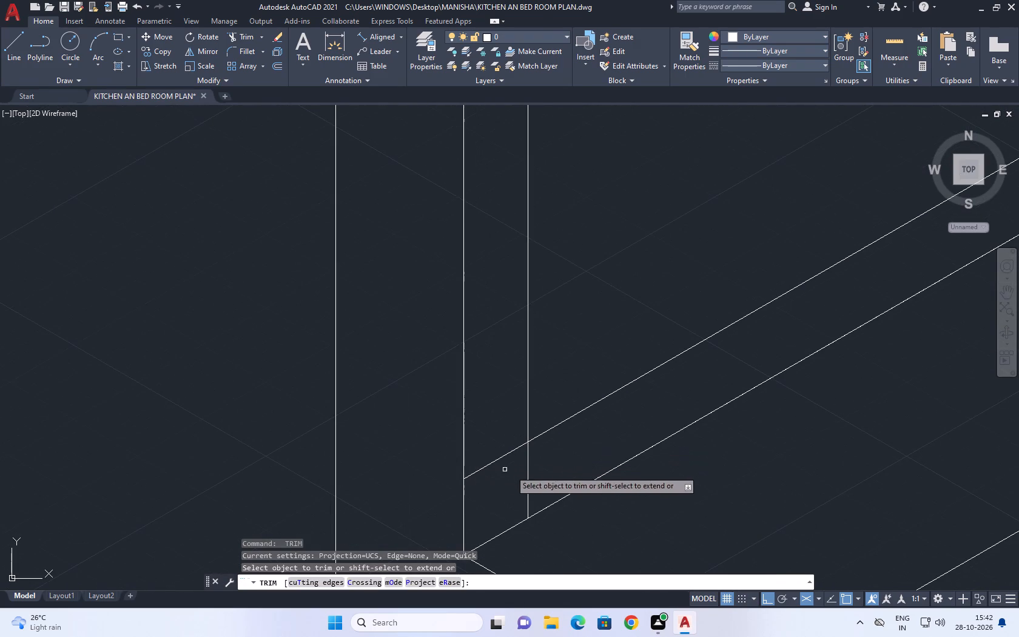
left_click(551, 481)
left_click(498, 450)
scroll(528, 439, "down", 5)
middle_click_drag(822, 245, 782, 252)
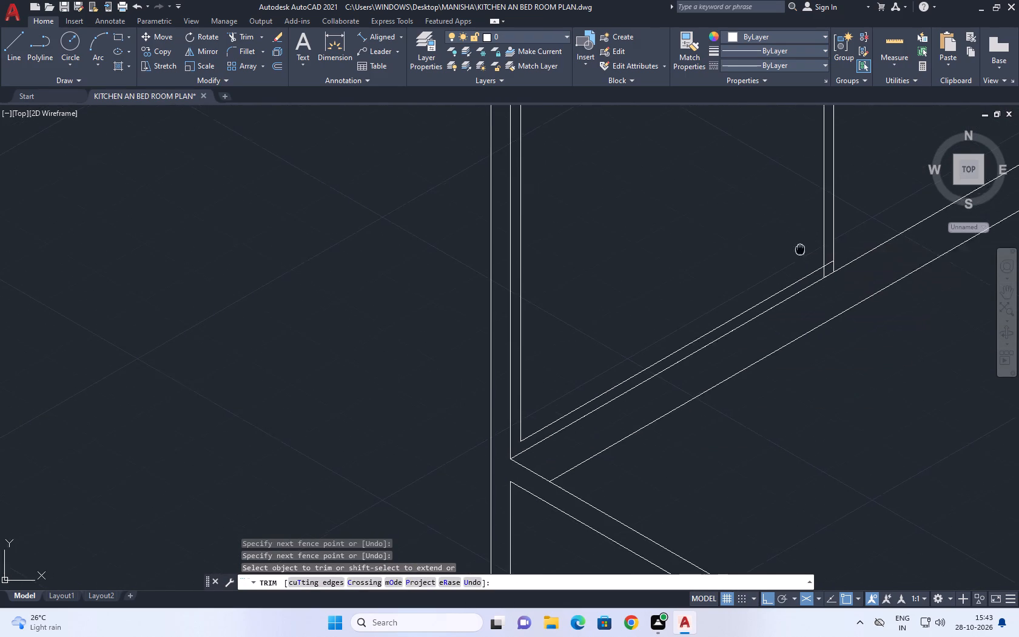
middle_click_drag(782, 252, 673, 307)
scroll(674, 327, "up", 6)
left_click(812, 257)
left_click_drag(719, 430, 713, 431)
right_click(759, 369)
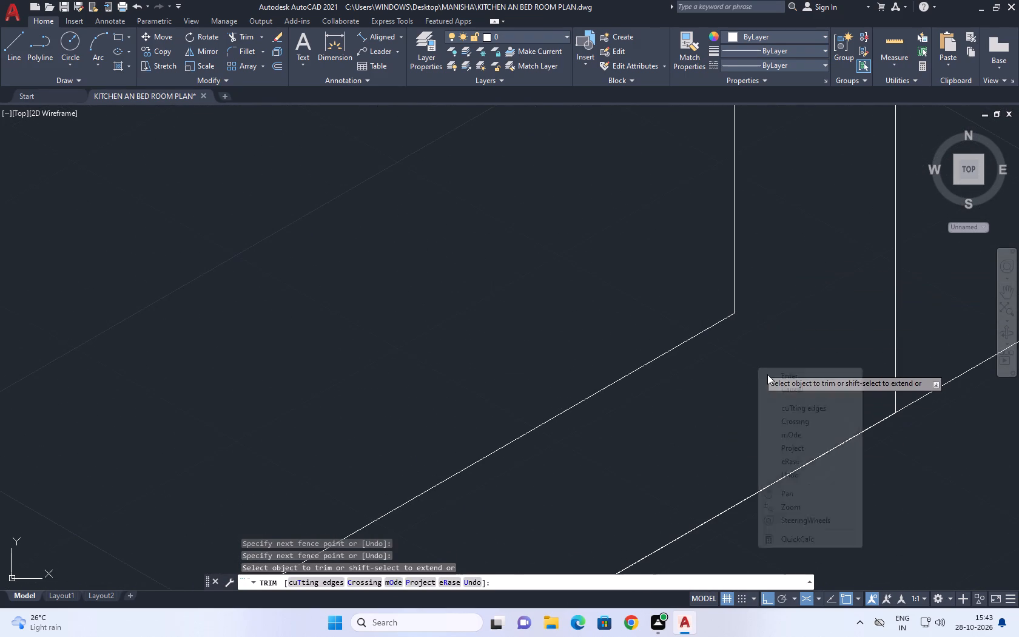
left_click(783, 386)
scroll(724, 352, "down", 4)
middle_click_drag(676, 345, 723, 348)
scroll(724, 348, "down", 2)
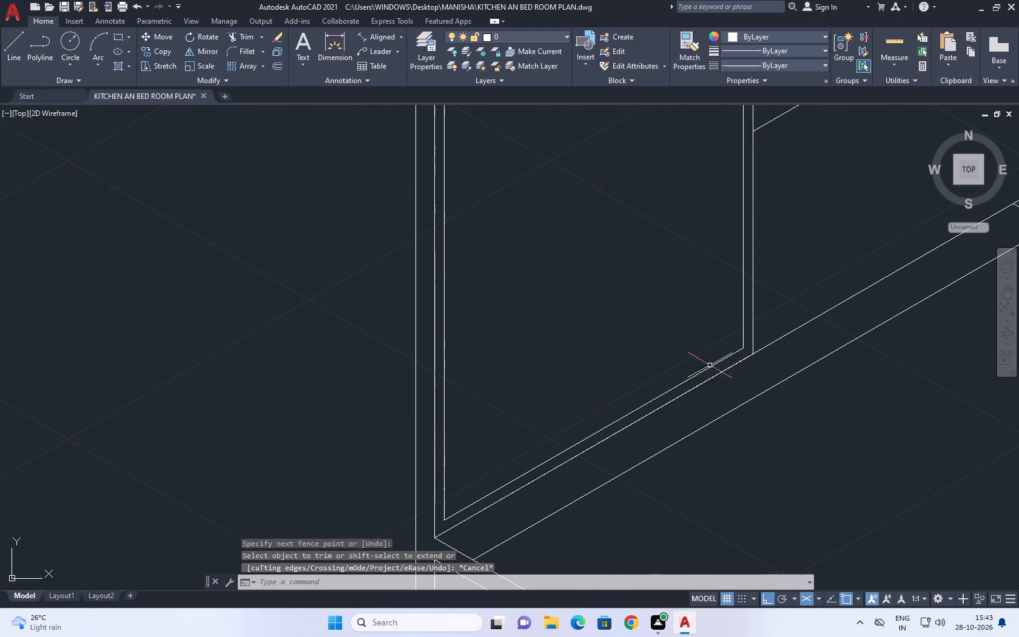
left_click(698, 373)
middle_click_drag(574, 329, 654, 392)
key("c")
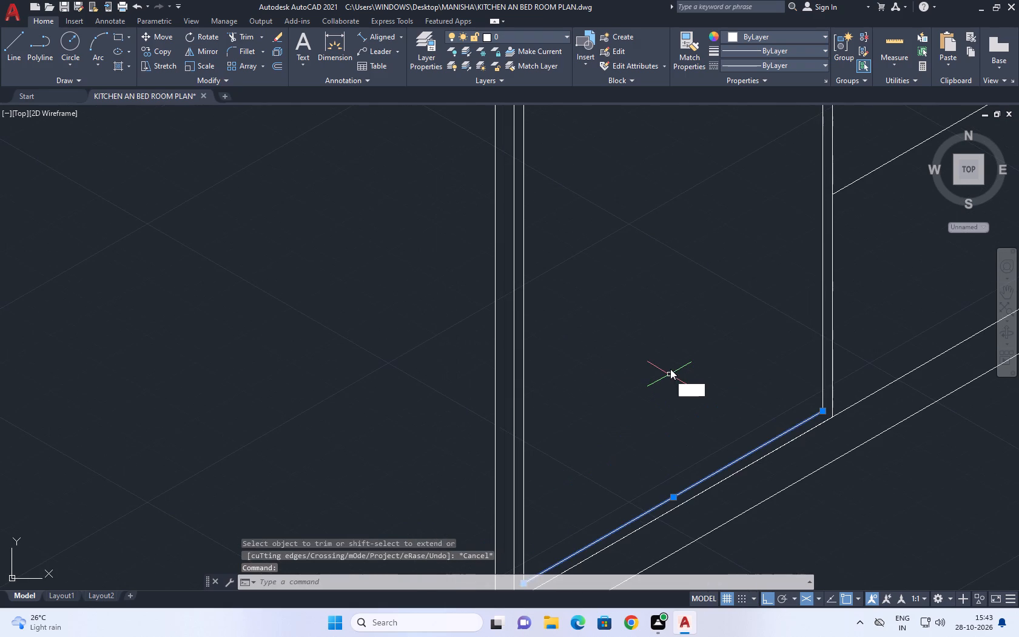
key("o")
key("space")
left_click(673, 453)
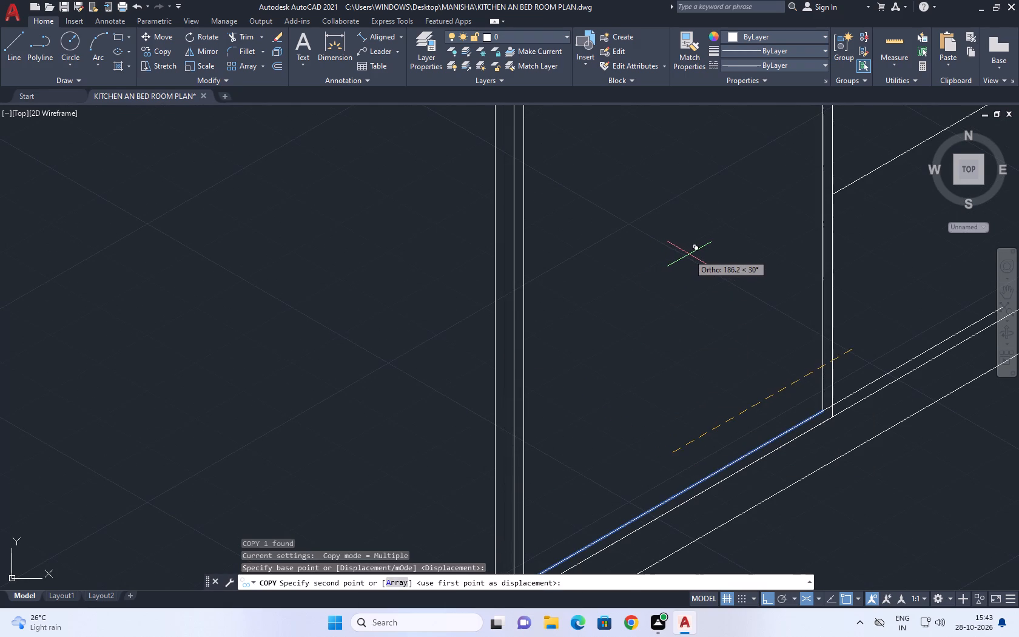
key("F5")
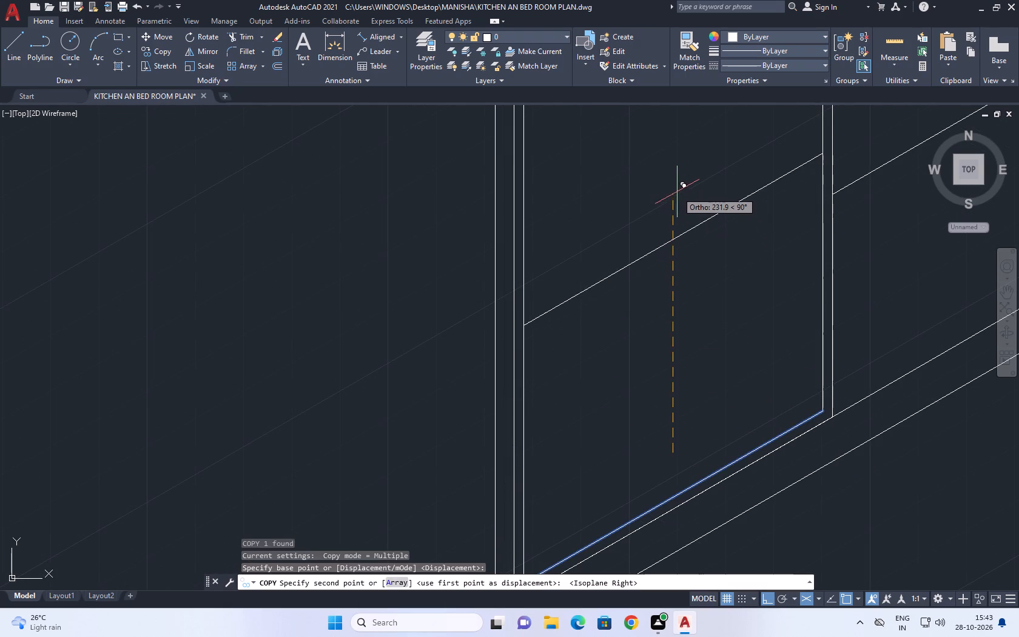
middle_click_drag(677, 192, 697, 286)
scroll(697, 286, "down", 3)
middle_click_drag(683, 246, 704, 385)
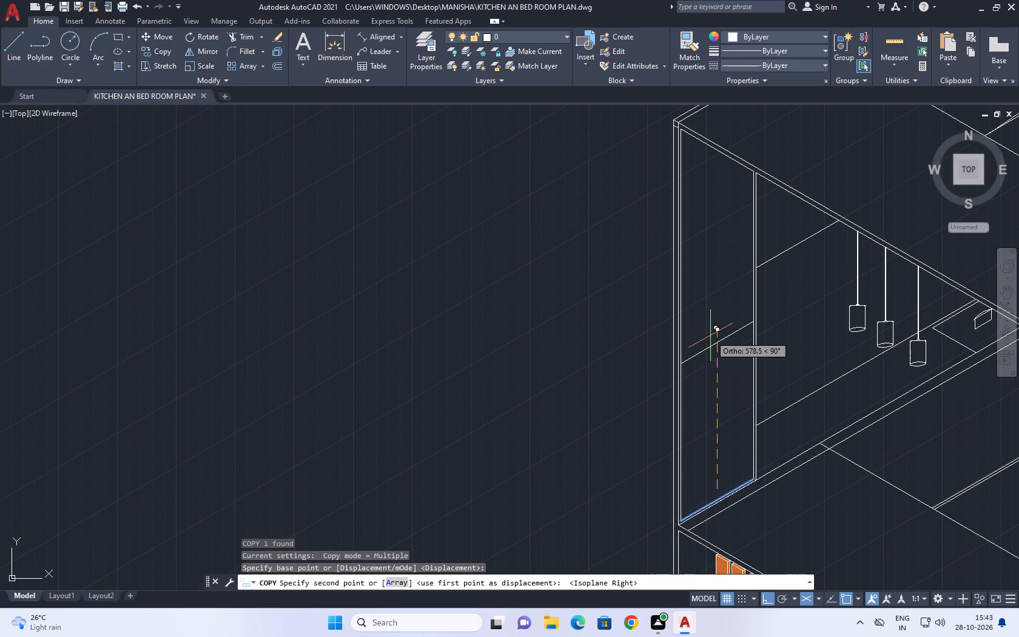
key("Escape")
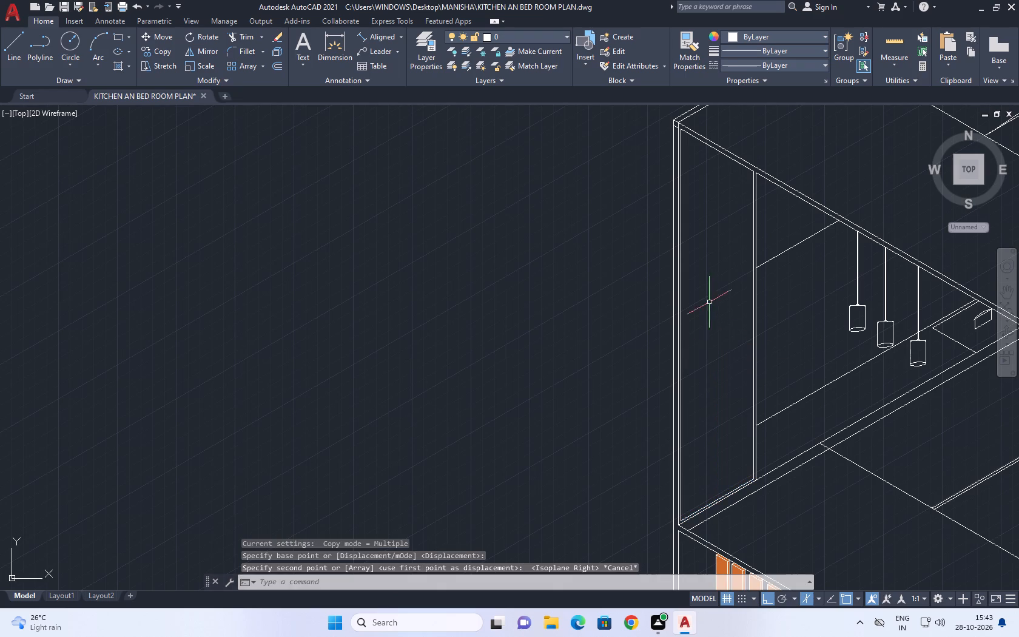
Divide the frame's inner vertical line on the side farther from the outer wall corner into 4 segments.
middle_click_drag(749, 269, 735, 244)
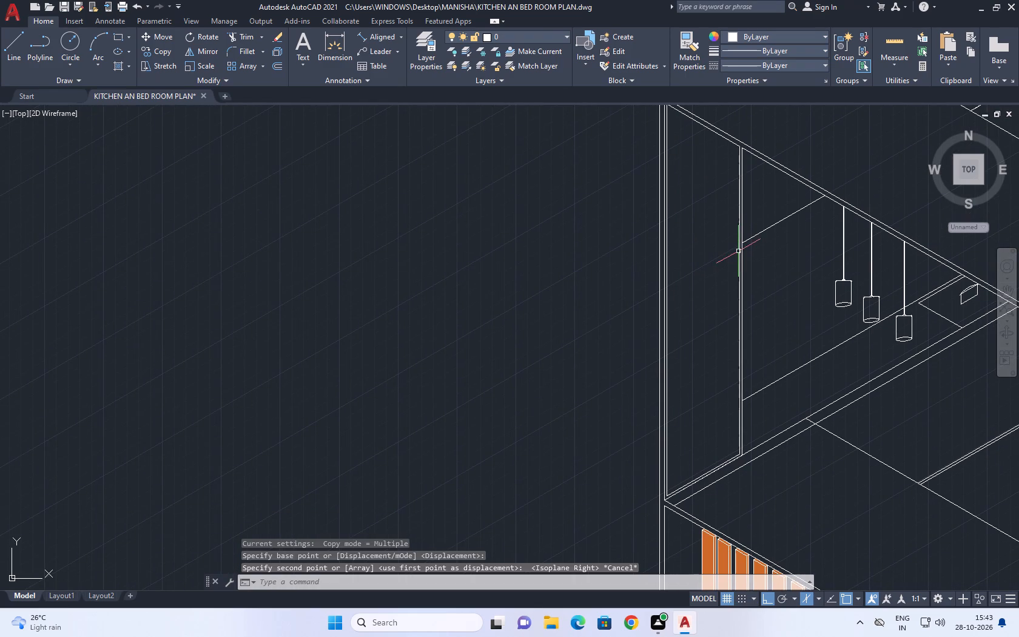
left_click(739, 252)
middle_click_drag(685, 284, 636, 282)
scroll(635, 281, "up", 1)
key("d")
key("i")
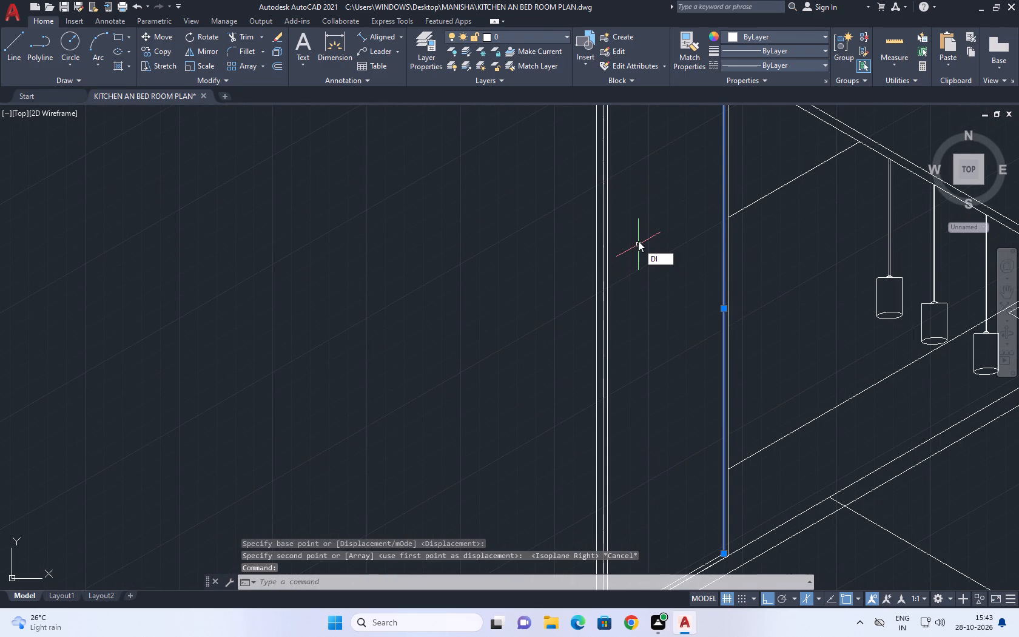
type("V")
key("space")
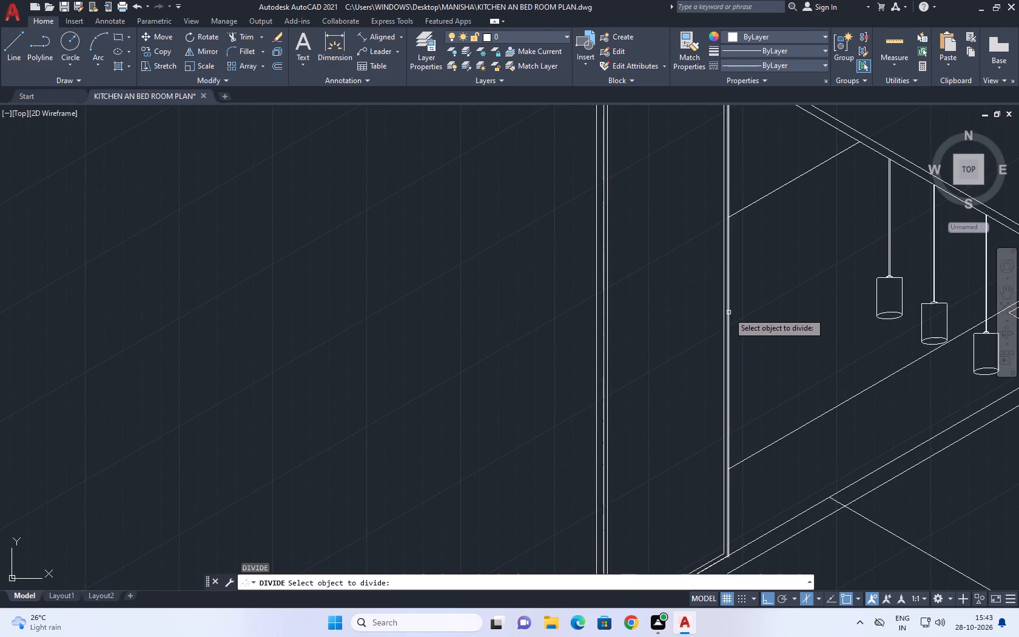
left_click(724, 309)
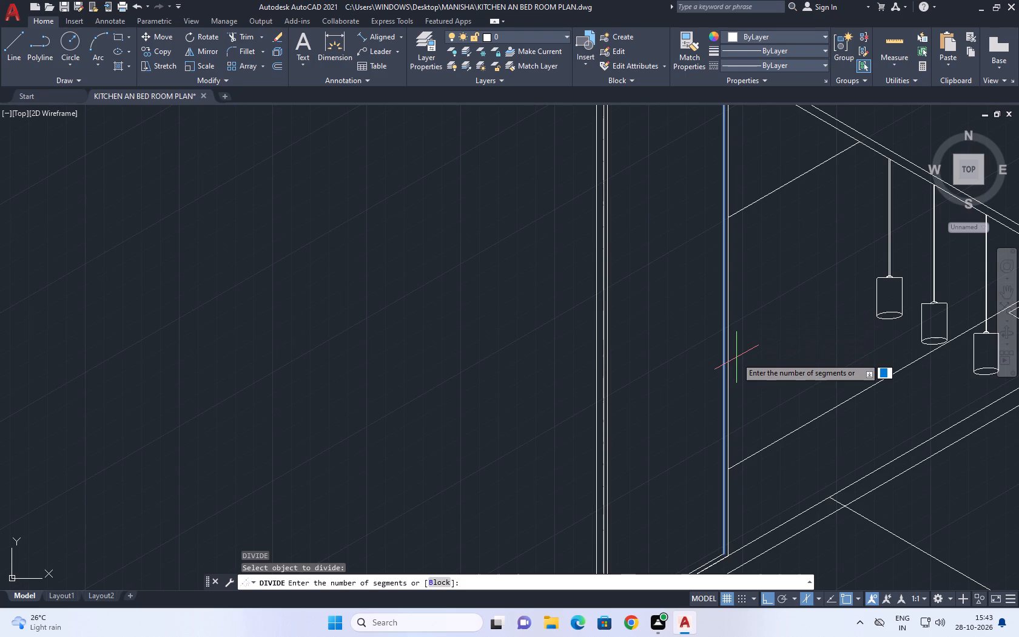
key("4")
key("Return")
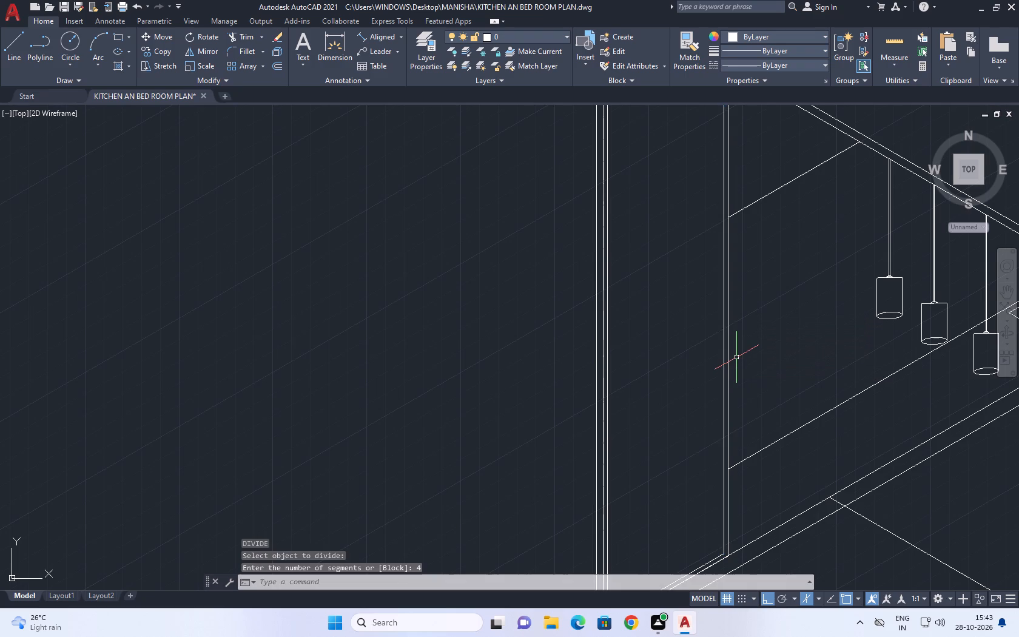
Draw three parallel isometric lines with Ortho from the division points across the opening, ending beyond the outer wall's vertical lines.
type("L")
key("space")
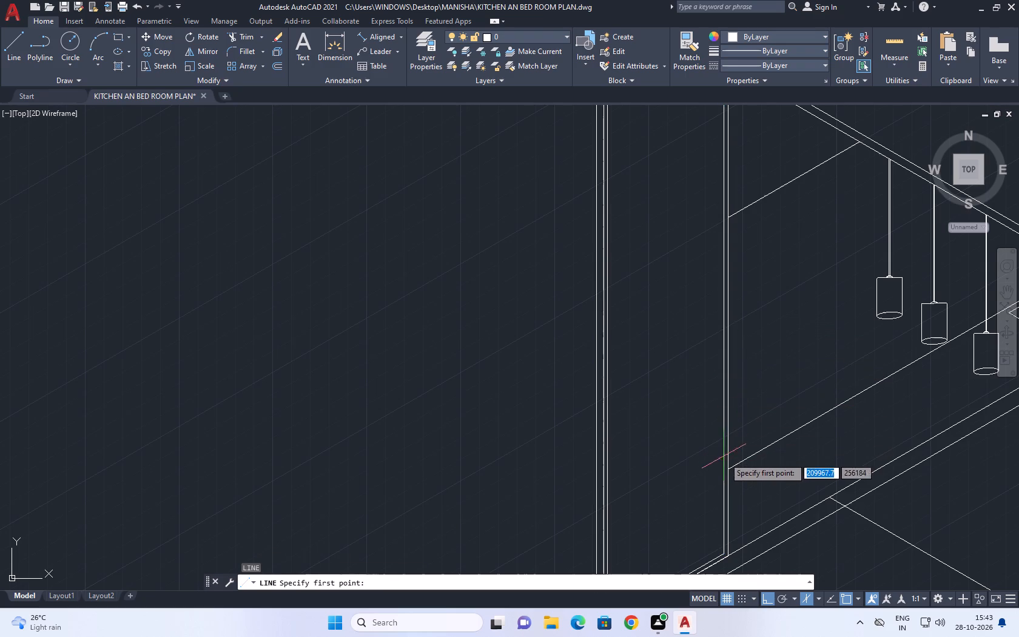
left_click(722, 435)
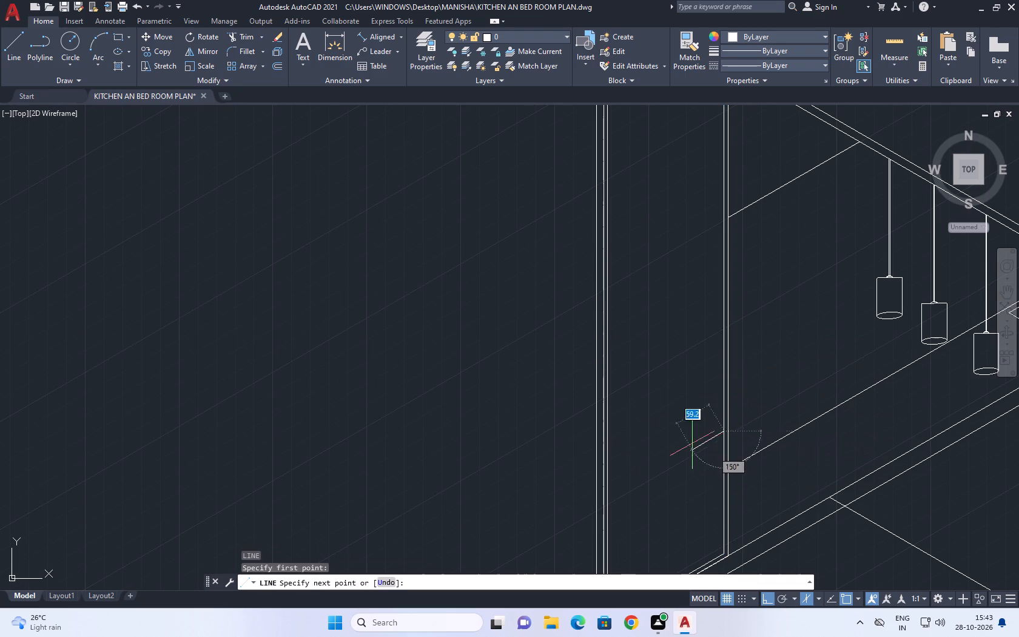
middle_click_drag(624, 454, 713, 365)
left_click(632, 429)
key("space")
middle_click_drag(738, 323, 637, 419)
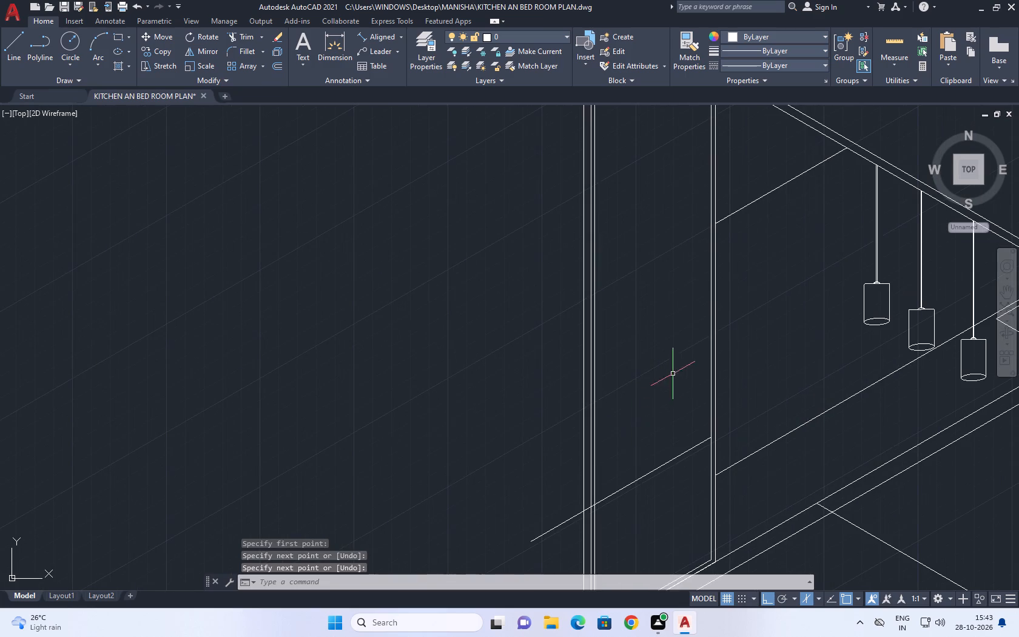
key("space")
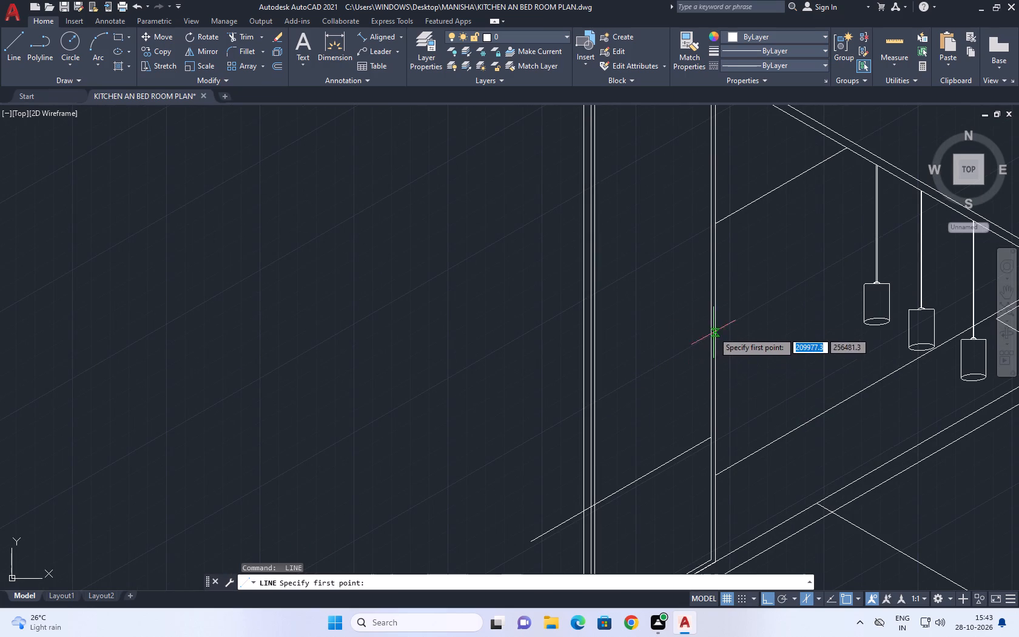
left_click(713, 311)
left_click(521, 402)
key("space")
middle_click_drag(650, 291, 627, 349)
key("space")
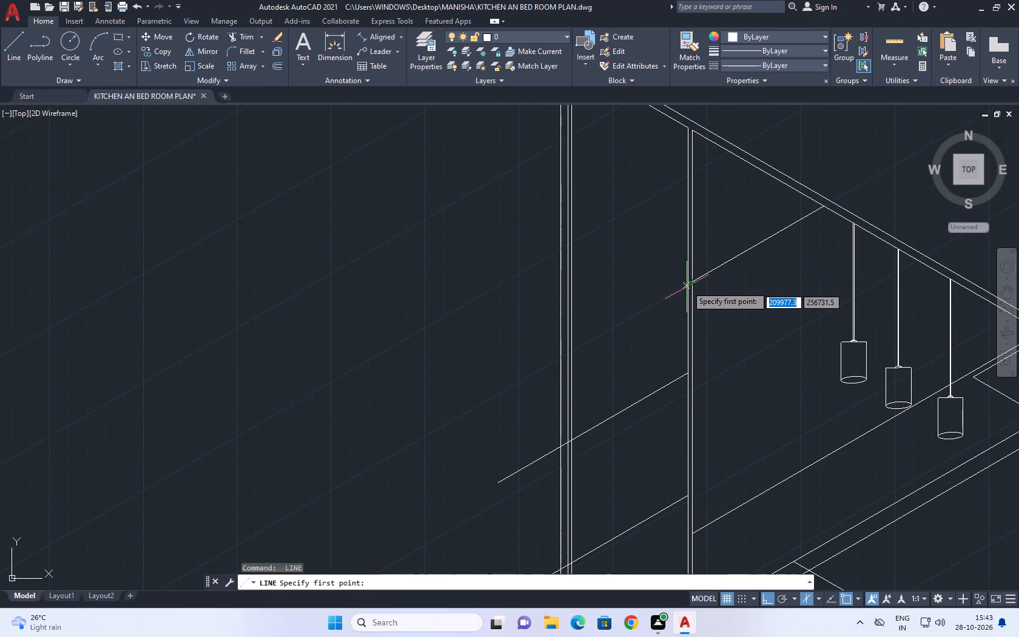
left_click(688, 247)
left_click(486, 338)
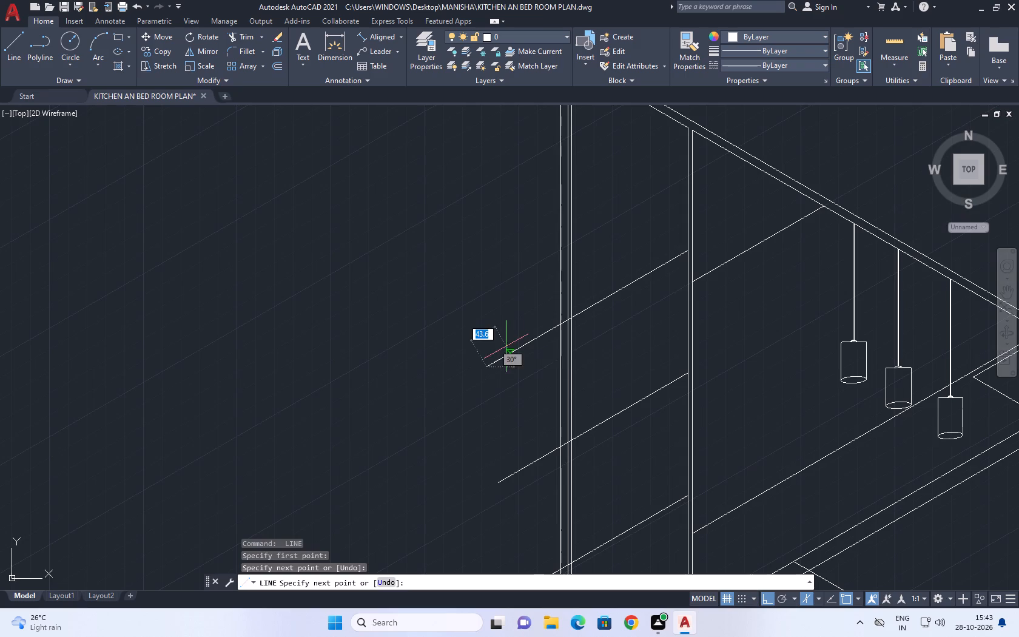
key("space")
Trim the three shelf lines' ends beyond the outer wall line, back to the inset frame's outer vertical.
middle_click_drag(557, 340, 587, 272)
type("TR")
key("space")
left_click(557, 238)
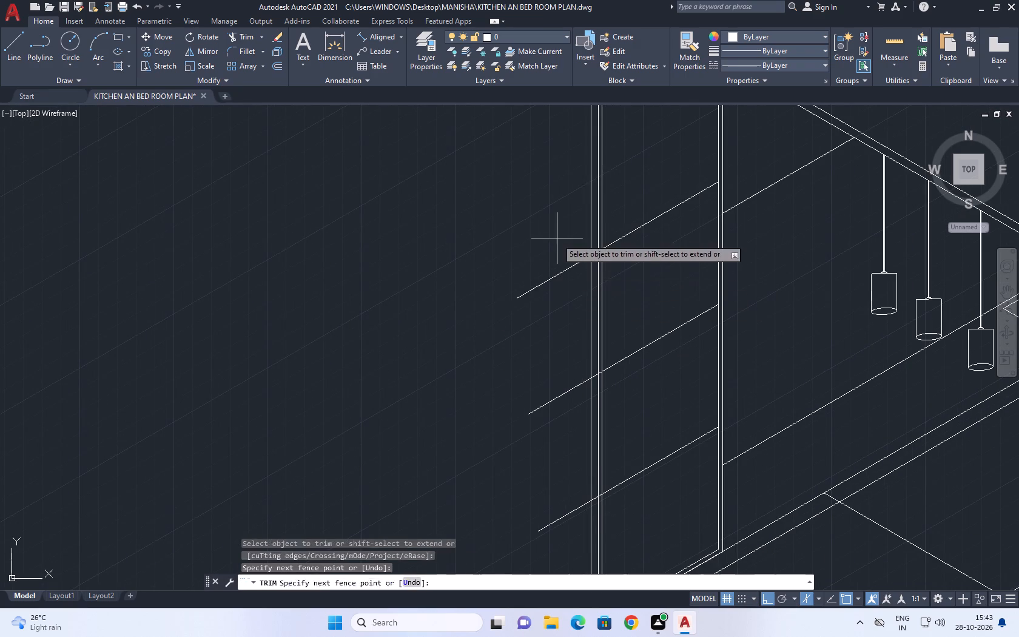
left_click(573, 524)
scroll(597, 253, "up", 4)
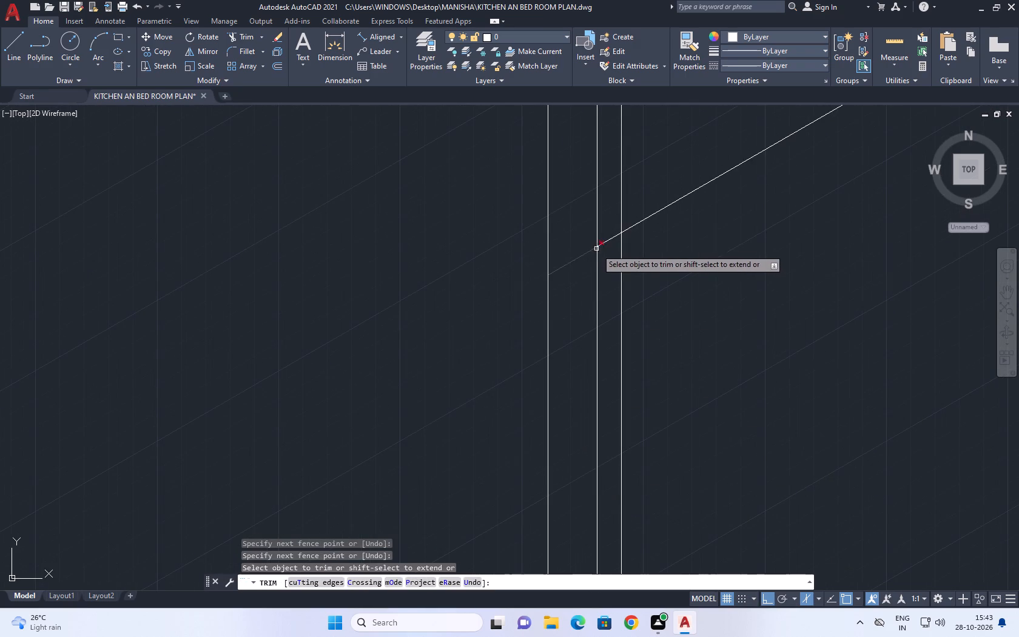
left_click(579, 211)
scroll(579, 217, "down", 3)
middle_click_drag(575, 490, 586, 450)
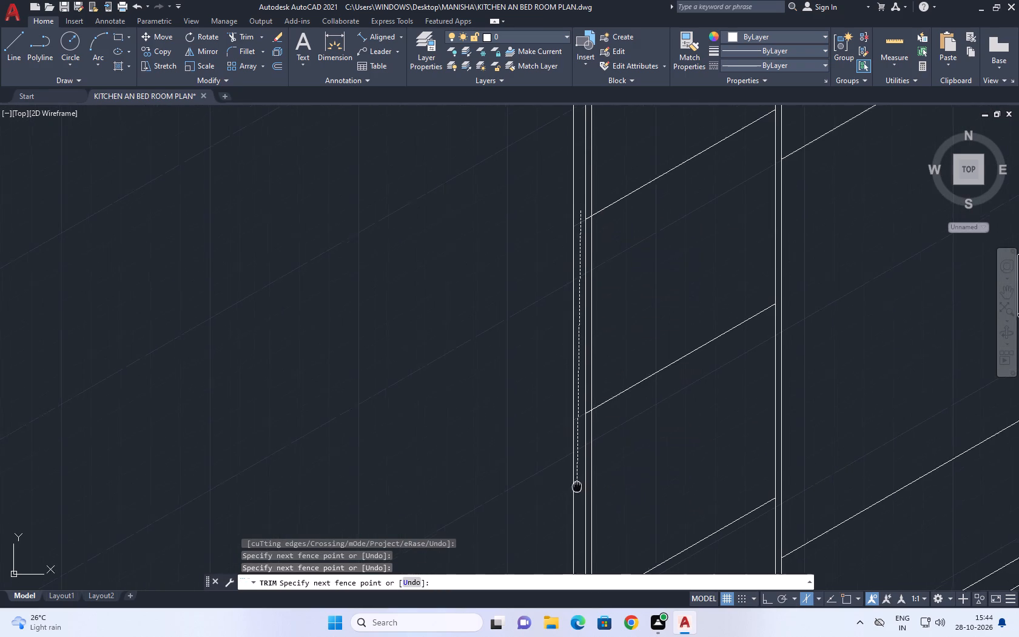
middle_click_drag(586, 450, 617, 183)
left_click(620, 377)
Trim the three shelf lines' short pieces between the frame's two verticals on the outer wall corner side.
middle_click_drag(676, 195, 680, 354)
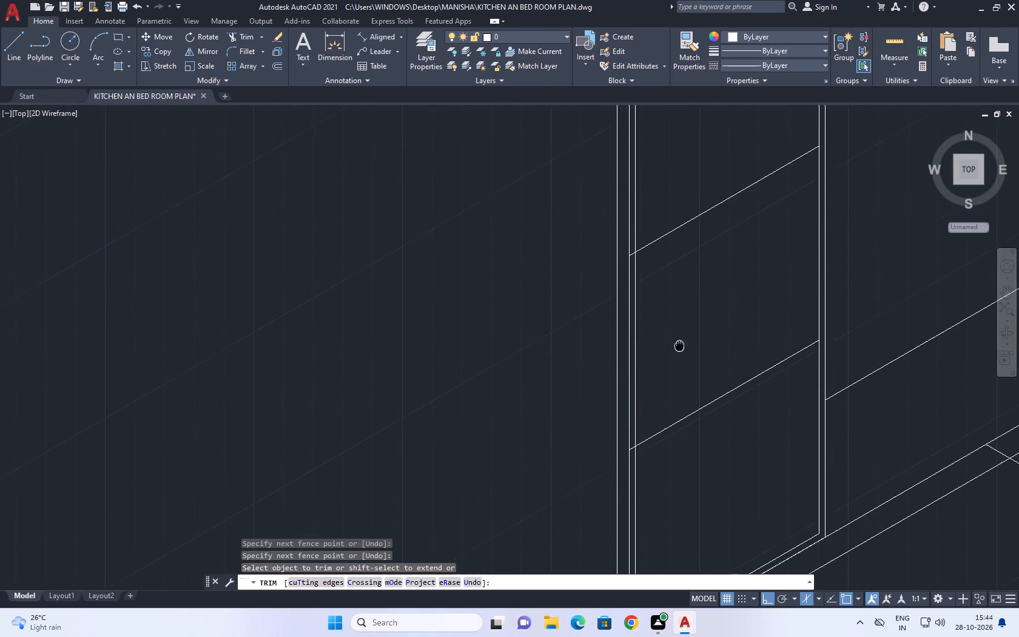
middle_click_drag(680, 354, 681, 359)
scroll(673, 219, "down", 3)
scroll(666, 189, "up", 6)
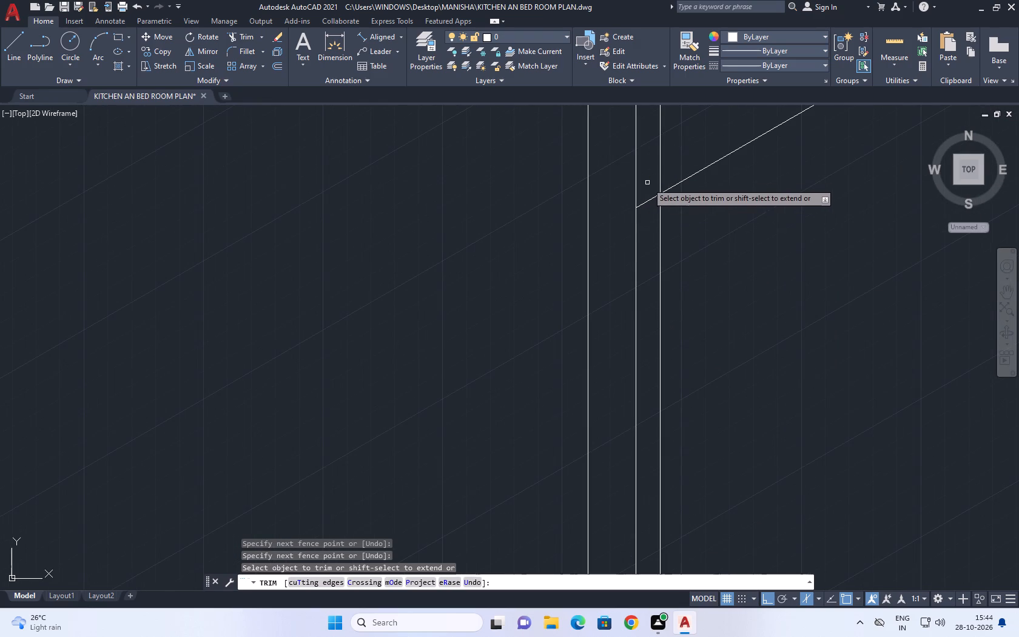
left_click(647, 180)
scroll(625, 275, "down", 3)
middle_click_drag(653, 412, 661, 141)
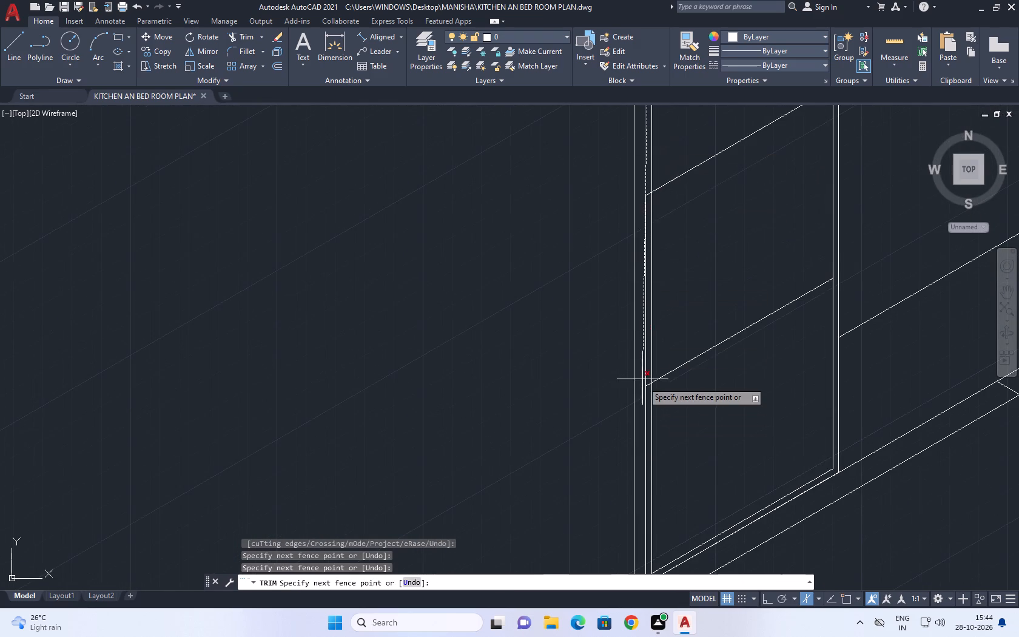
scroll(644, 405, "up", 2)
left_click(653, 401)
scroll(690, 382, "down", 6)
key("space")
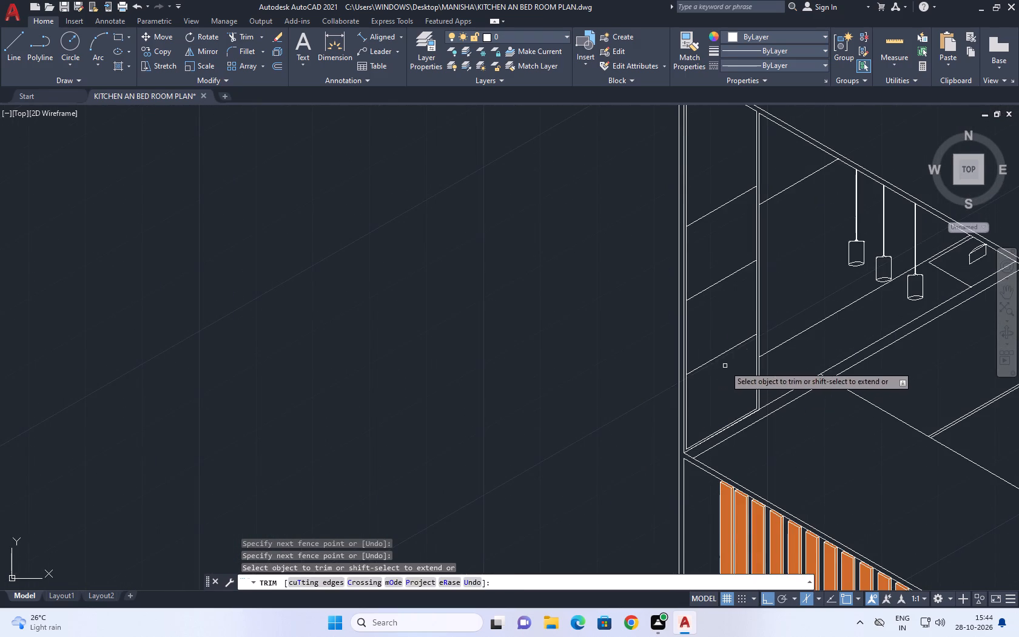
Copy the top shelf line 5 units above and 5 units below itself with Ortho.
middle_click_drag(740, 183, 728, 353)
left_click(724, 372)
left_click(709, 339)
middle_click_drag(709, 336, 714, 369)
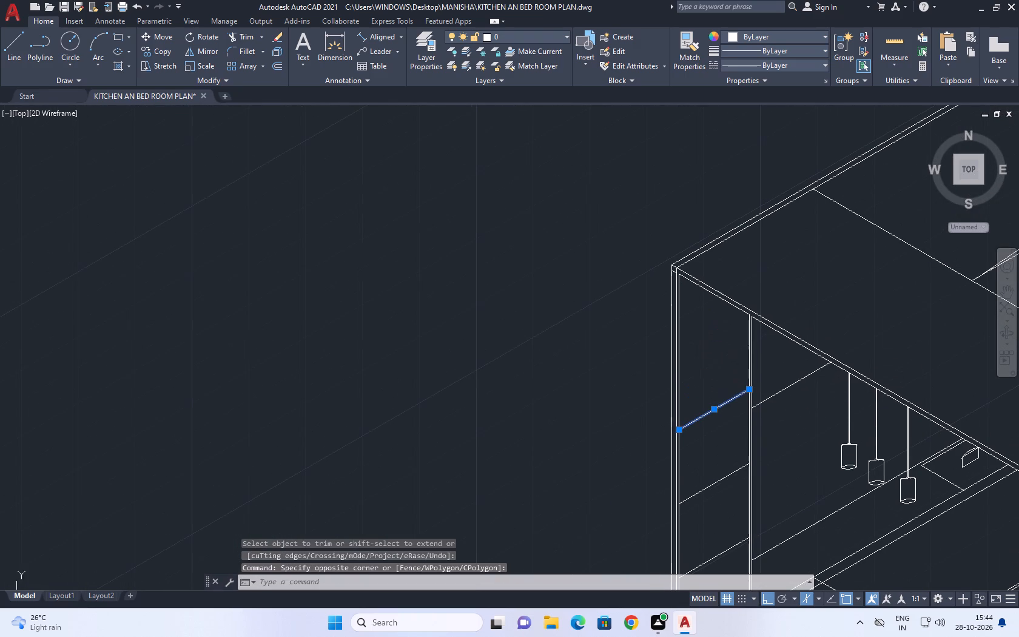
key("c")
key("o")
key("space")
scroll(714, 406, "up", 3)
left_click(713, 397)
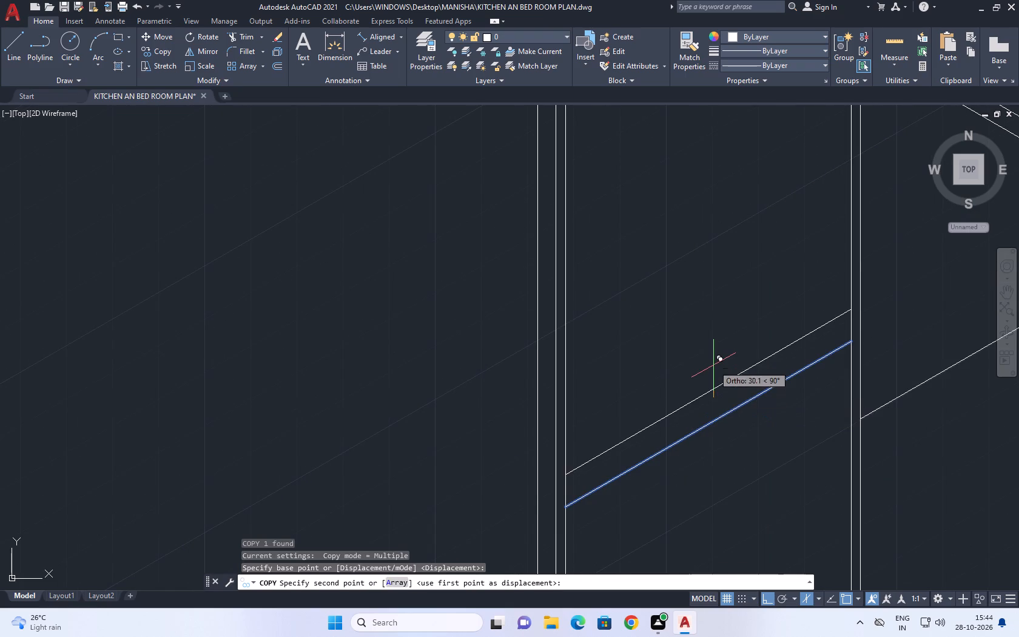
key("5")
key("Return")
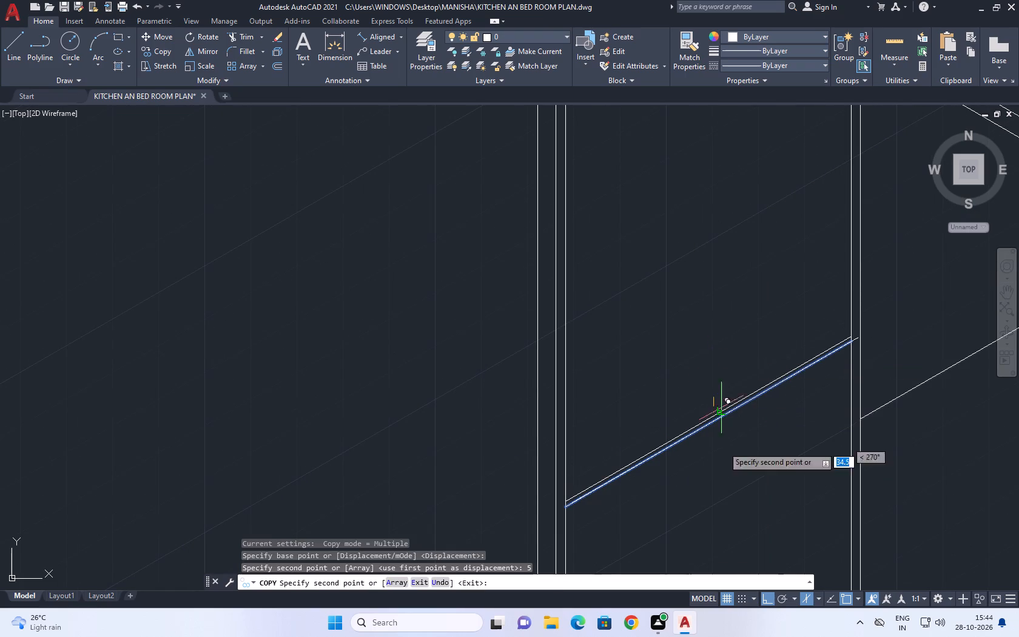
middle_click_drag(725, 465, 701, 261)
key("5")
key("Return")
key("space")
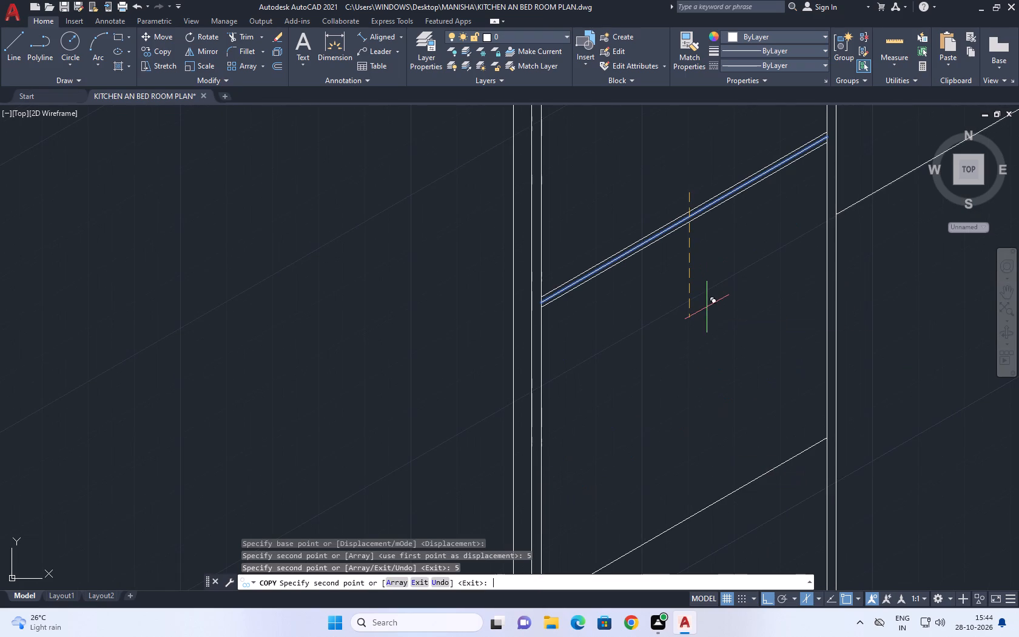
Copy the middle shelf line 5 units above and 5 units below itself with Ortho.
middle_click_drag(614, 56, 539, 0)
middle_click_drag(542, 4, 546, 15)
middle_click_drag(690, 366, 656, 198)
left_click_drag(691, 367, 674, 343)
left_click(628, 297)
middle_click_drag(639, 289, 651, 313)
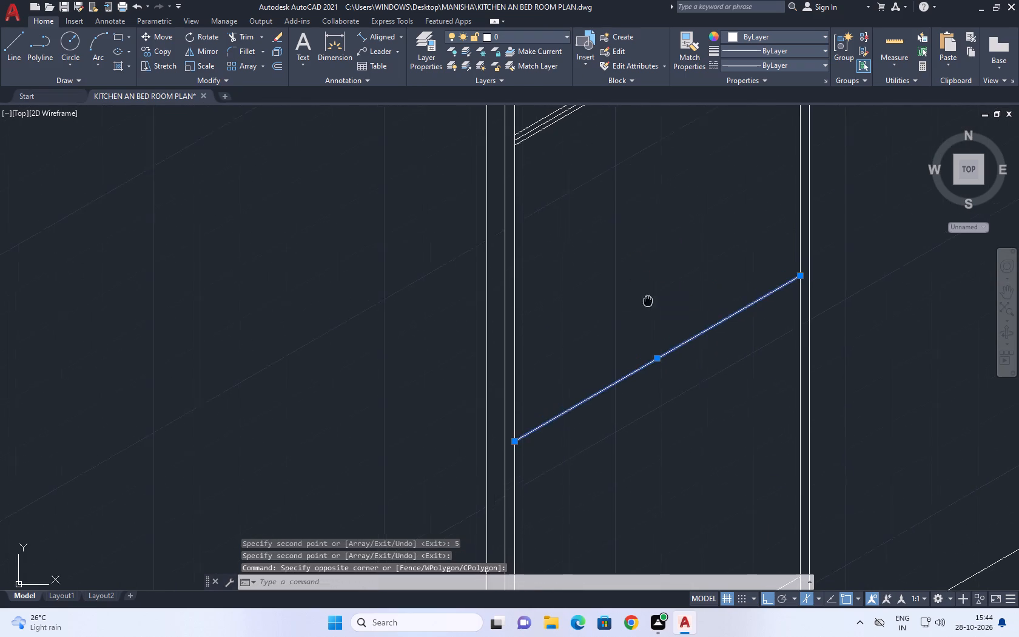
middle_click_drag(651, 313, 654, 323)
key("c")
key("o")
key("space")
left_click(669, 366)
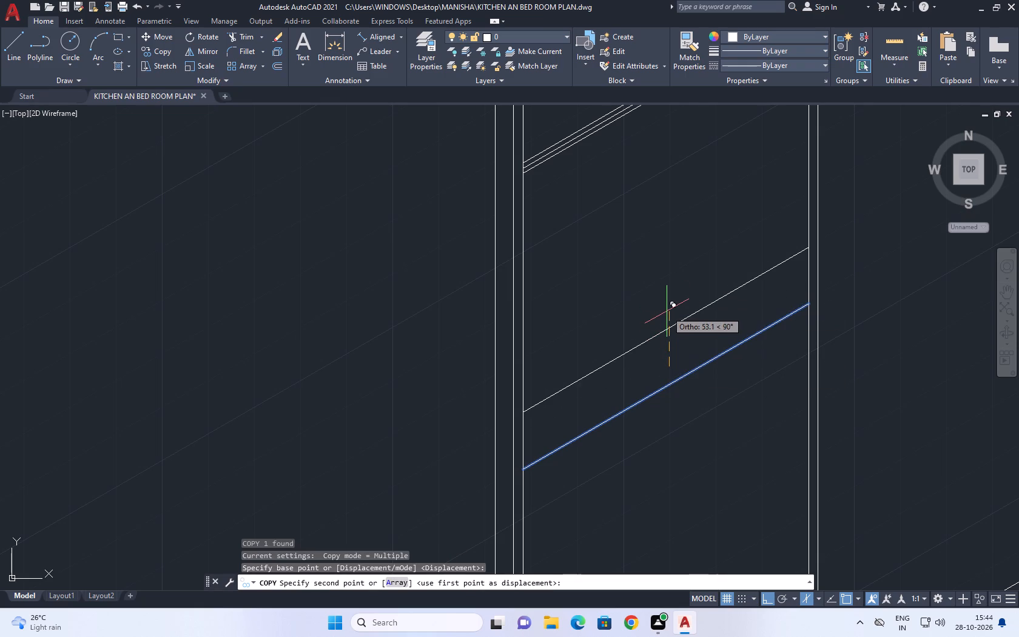
key("5")
key("Return")
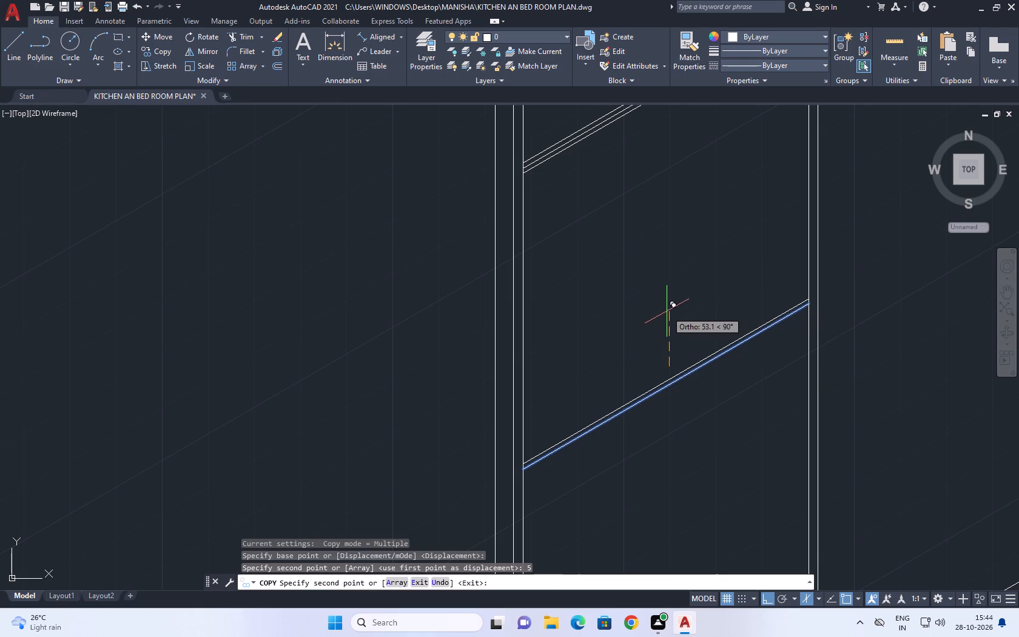
middle_click_drag(679, 387, 647, 175)
key("5")
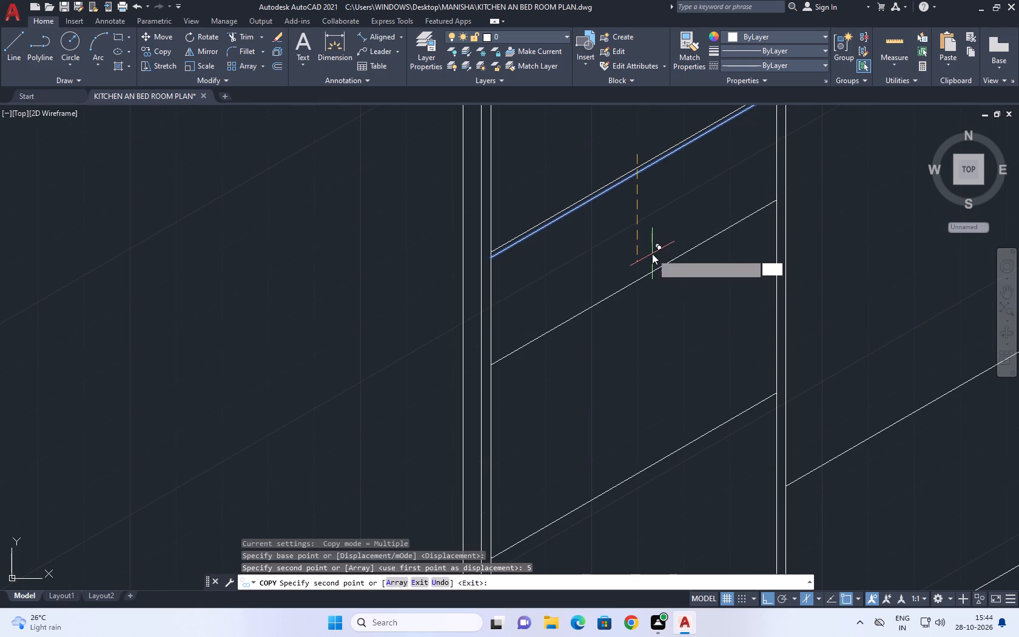
key("Return")
key("space")
Copy the lowest shelf line 5 units above and 5 units below itself with Ortho.
middle_click_drag(656, 289, 626, 92)
left_click_drag(631, 263, 622, 258)
left_click(609, 246)
left_click(577, 292)
middle_click_drag(562, 181, 574, 237)
key("c")
key("o")
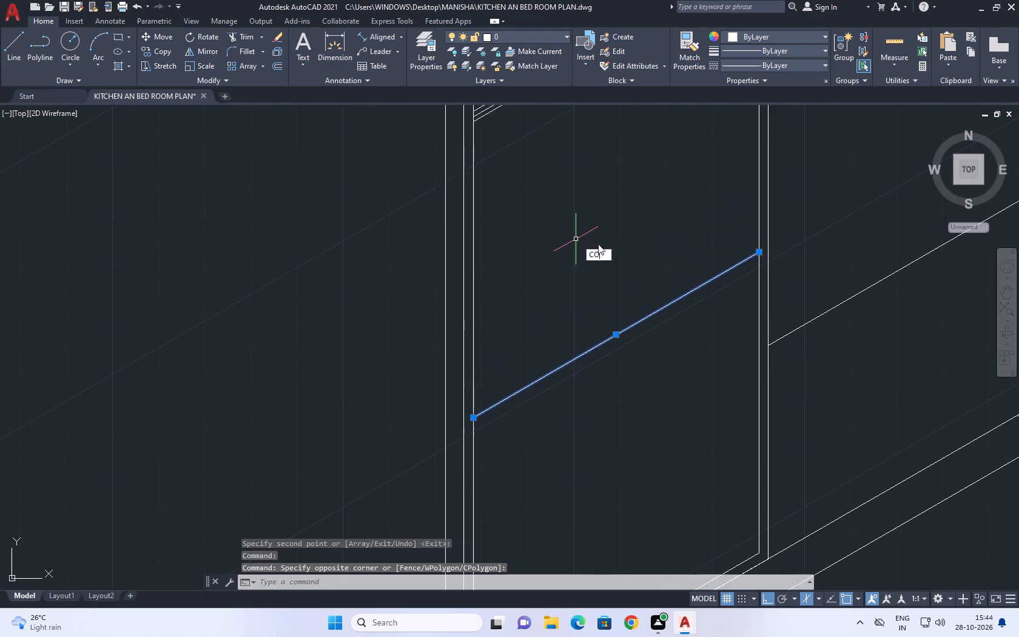
key("space")
left_click_drag(614, 296, 615, 286)
key("5")
key("Return")
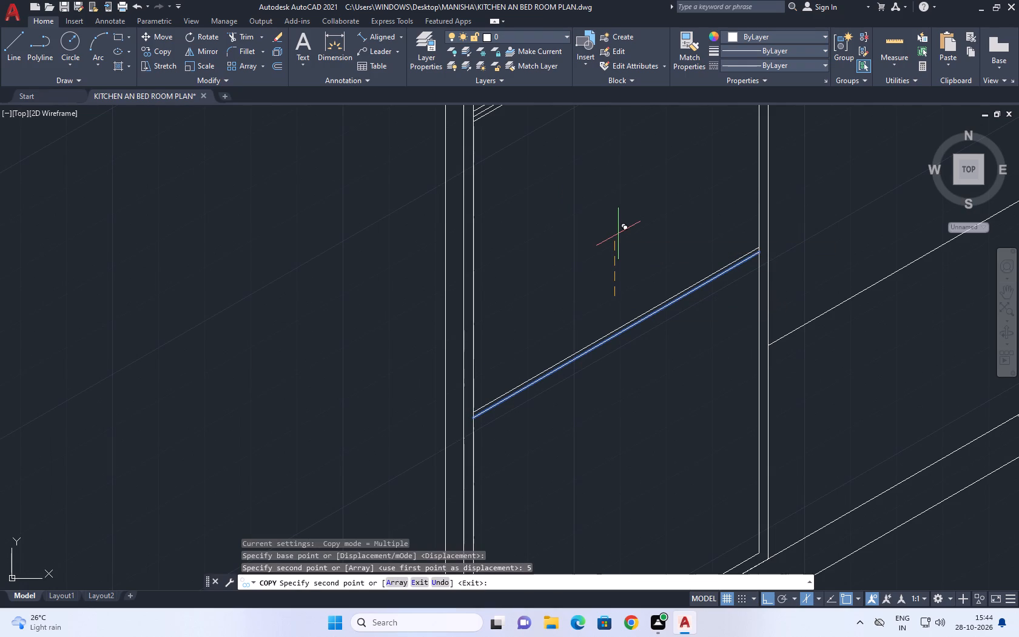
key("5")
key("Return")
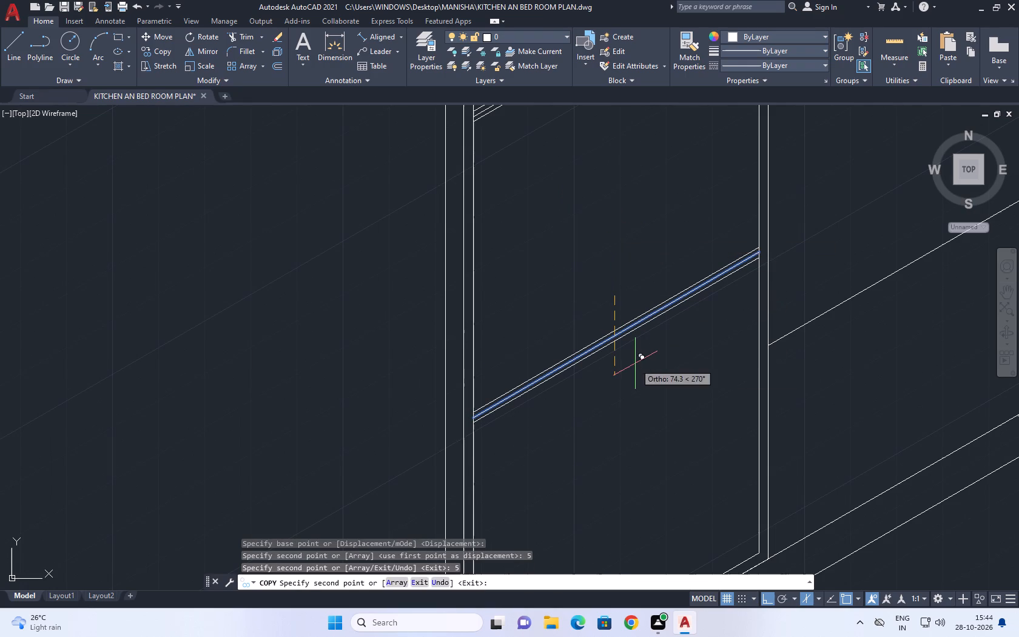
key("space")
Delete the original centre line of each of the three shelves, keeping only the offset pairs.
scroll(612, 340, "up", 2)
left_click(612, 336)
left_click_drag(606, 332, 598, 332)
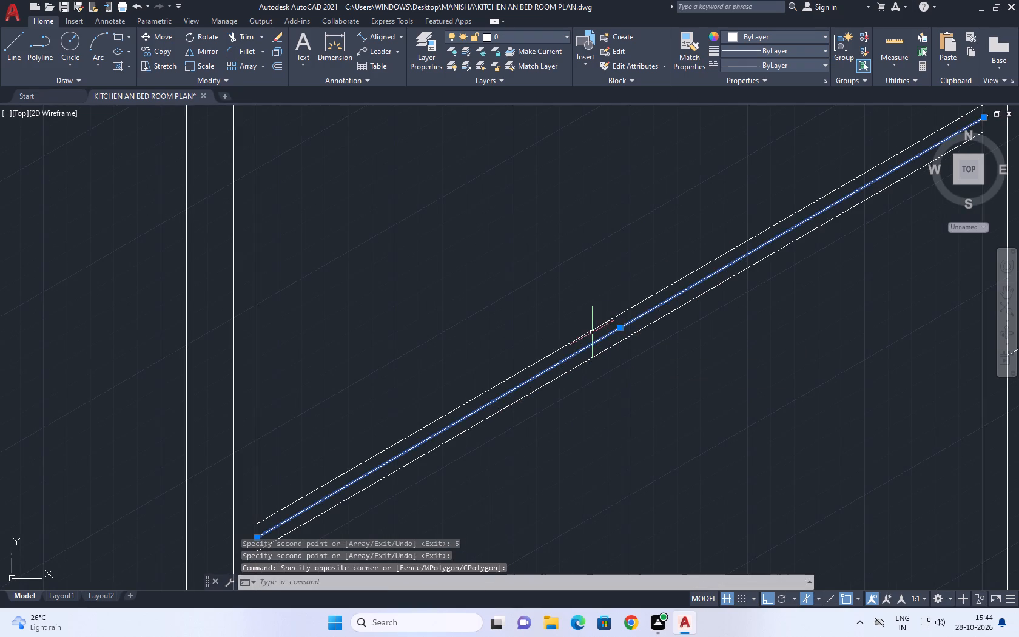
key("Delete")
scroll(591, 340, "down", 5)
middle_click_drag(623, 266, 628, 291)
scroll(622, 287, "up", 5)
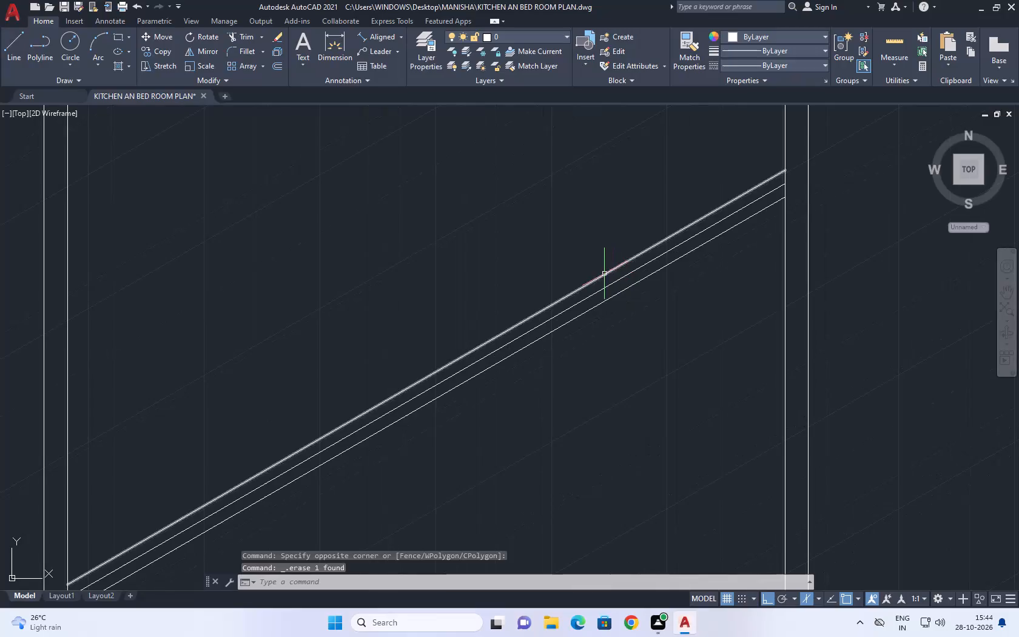
left_click(606, 285)
key("Delete")
scroll(634, 328, "down", 5)
scroll(617, 209, "up", 1)
middle_click_drag(619, 212, 624, 272)
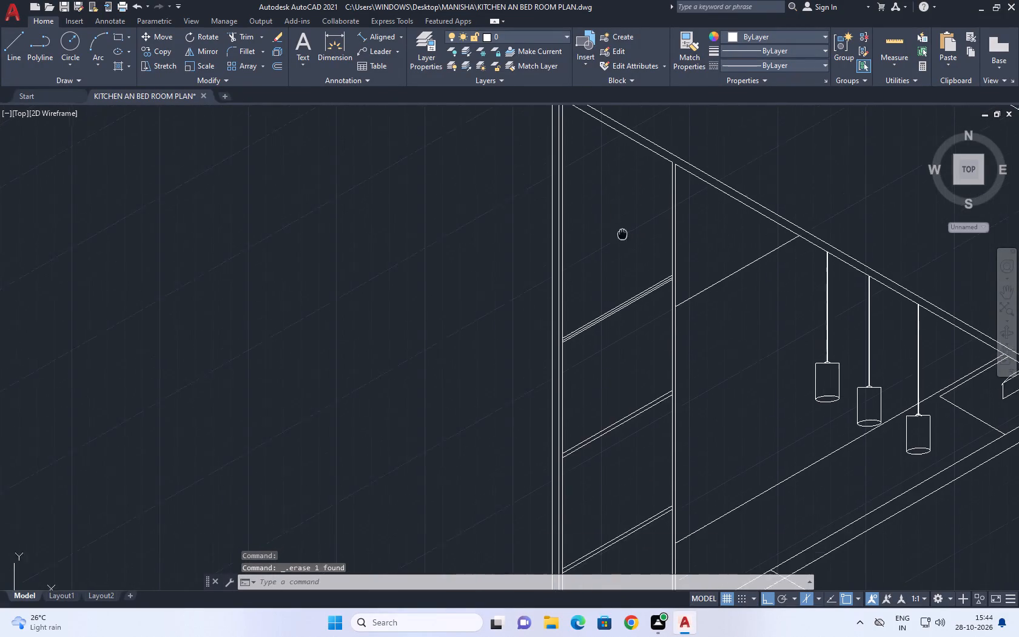
scroll(647, 344, "up", 6)
left_click_drag(633, 328, 631, 320)
left_click(605, 297)
key("Delete")
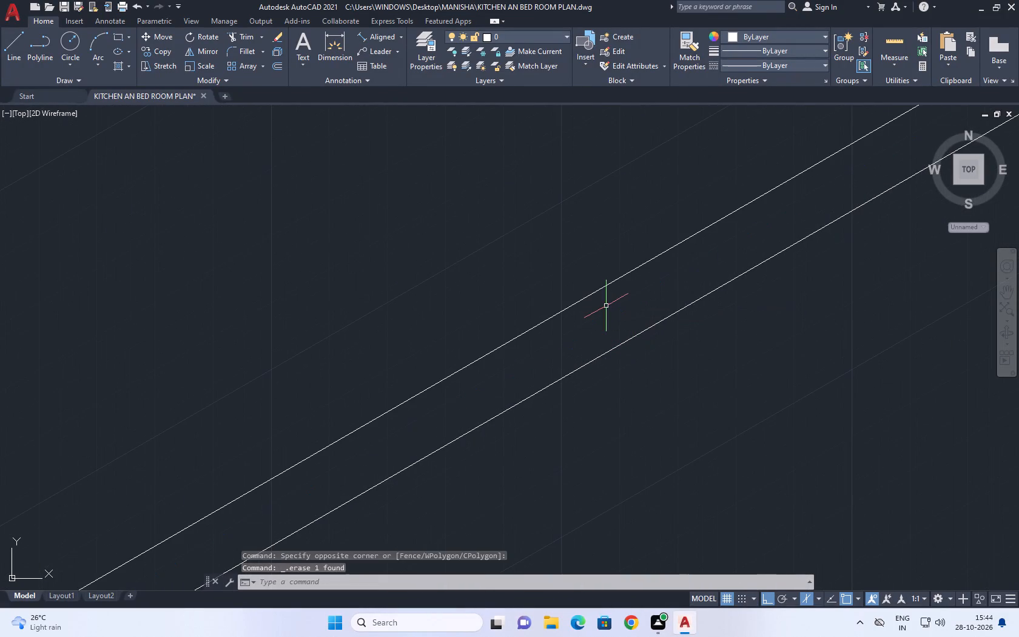
Examine the shelf pairs inside the inset frame and how they sit beside the countertop and pendant lights.
scroll(606, 306, "down", 8)
middle_click_drag(670, 294, 604, 278)
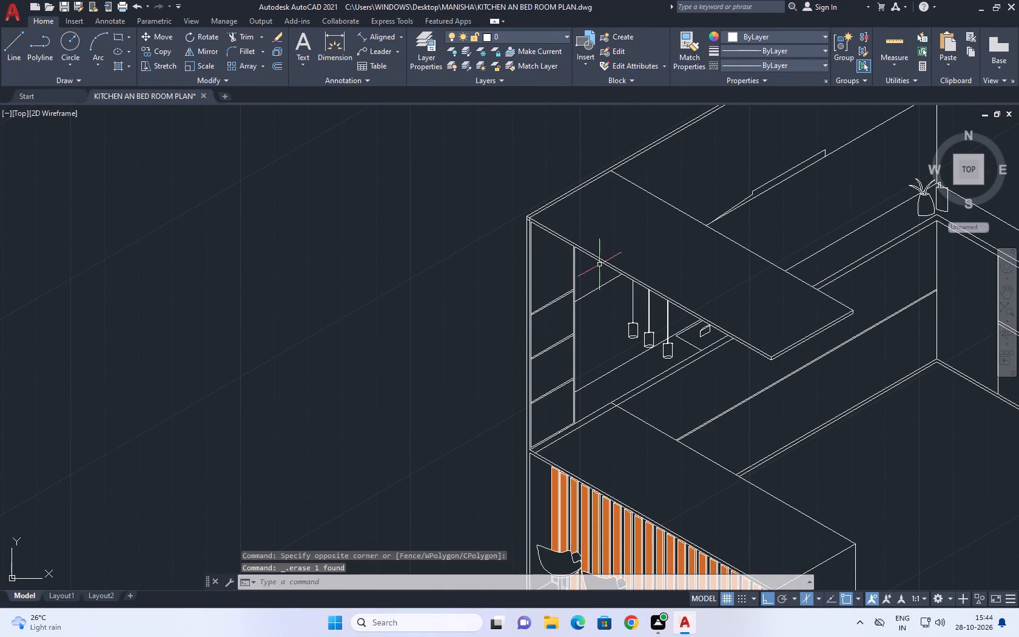
middle_click_drag(534, 413, 568, 407)
scroll(573, 394, "up", 2)
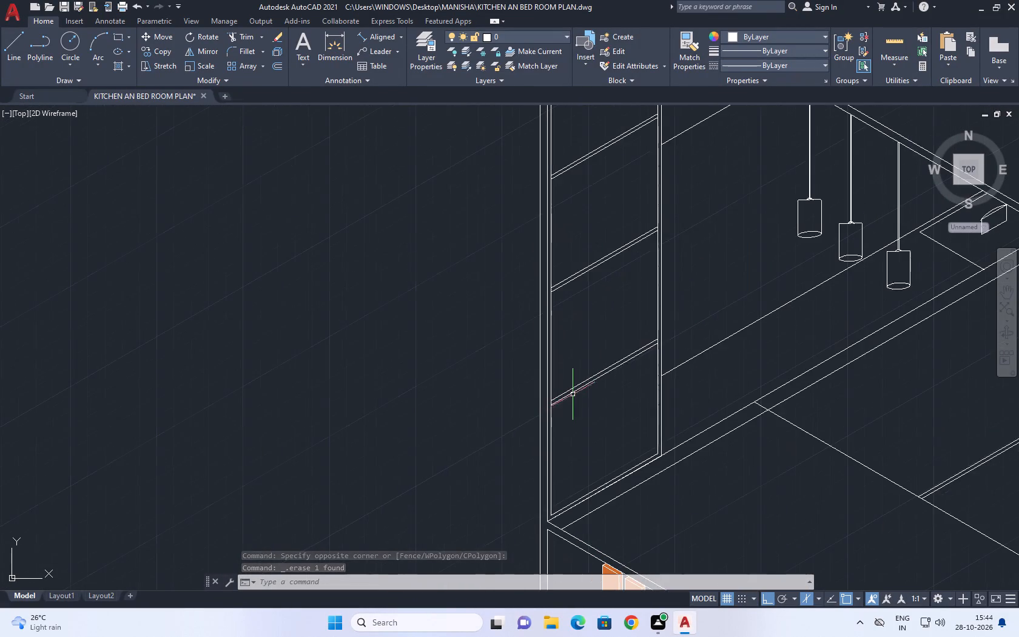
scroll(588, 312, "up", 1)
middle_click_drag(617, 289, 657, 357)
scroll(657, 357, "down", 2)
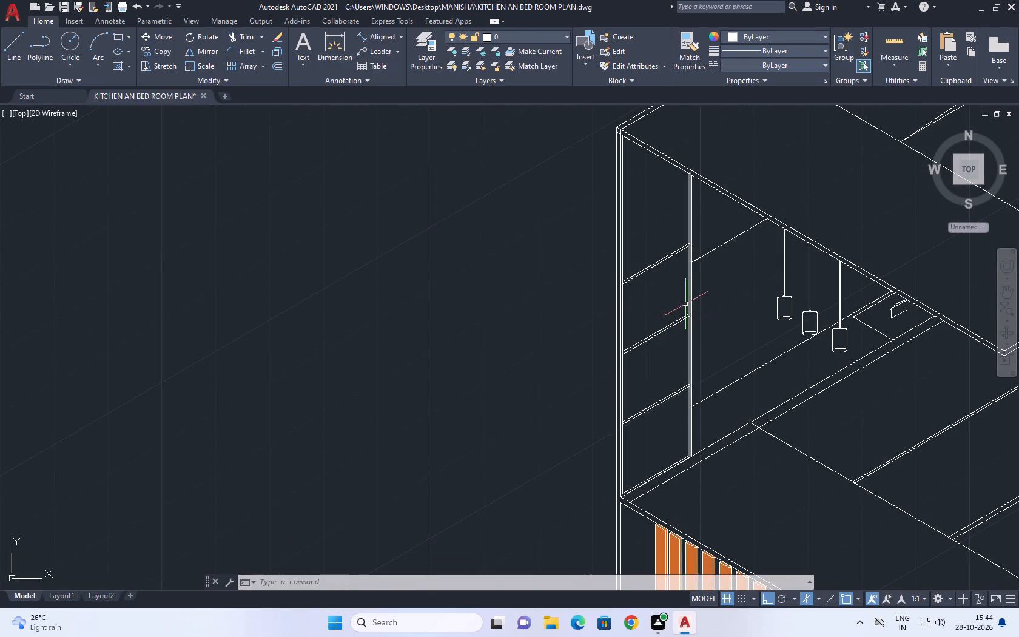
middle_click_drag(656, 244, 639, 327)
middle_click(637, 328)
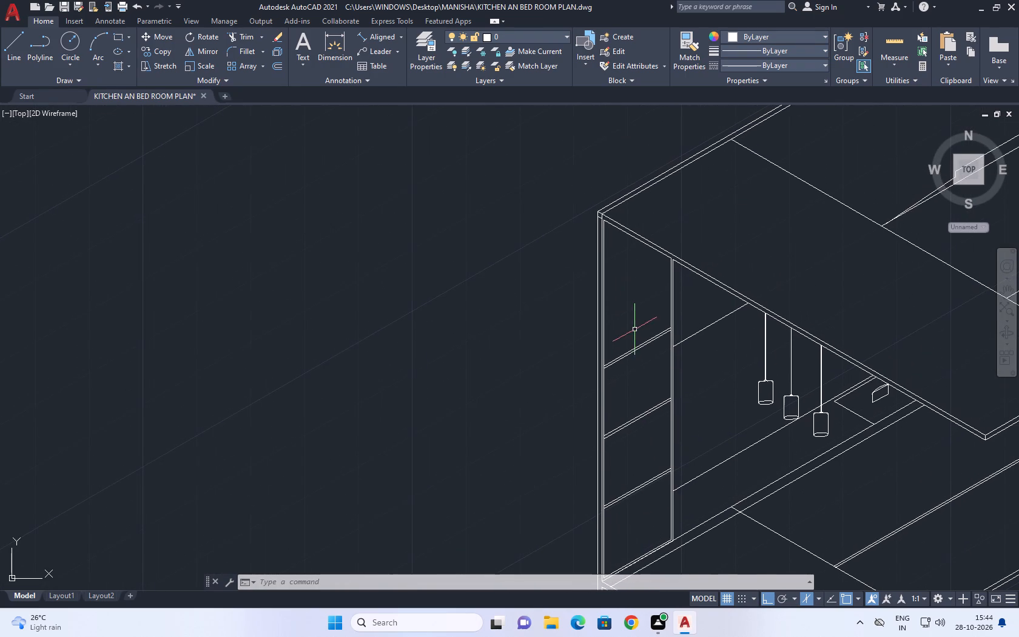
scroll(613, 301, "down", 1)
middle_click_drag(694, 318, 565, 337)
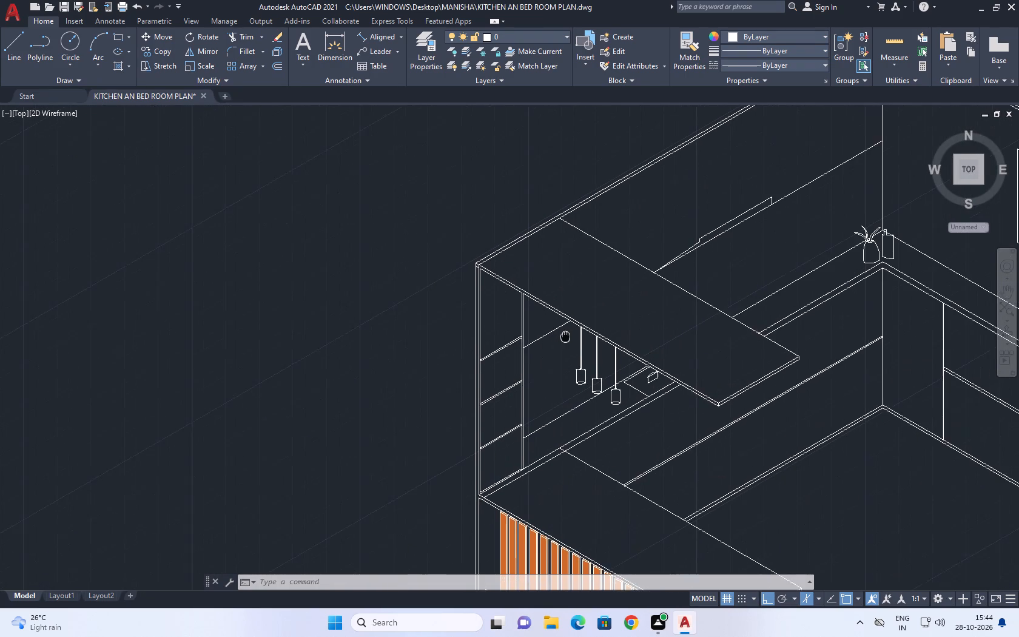
middle_click_drag(565, 337, 553, 343)
middle_click(553, 343)
scroll(508, 369, "up", 2)
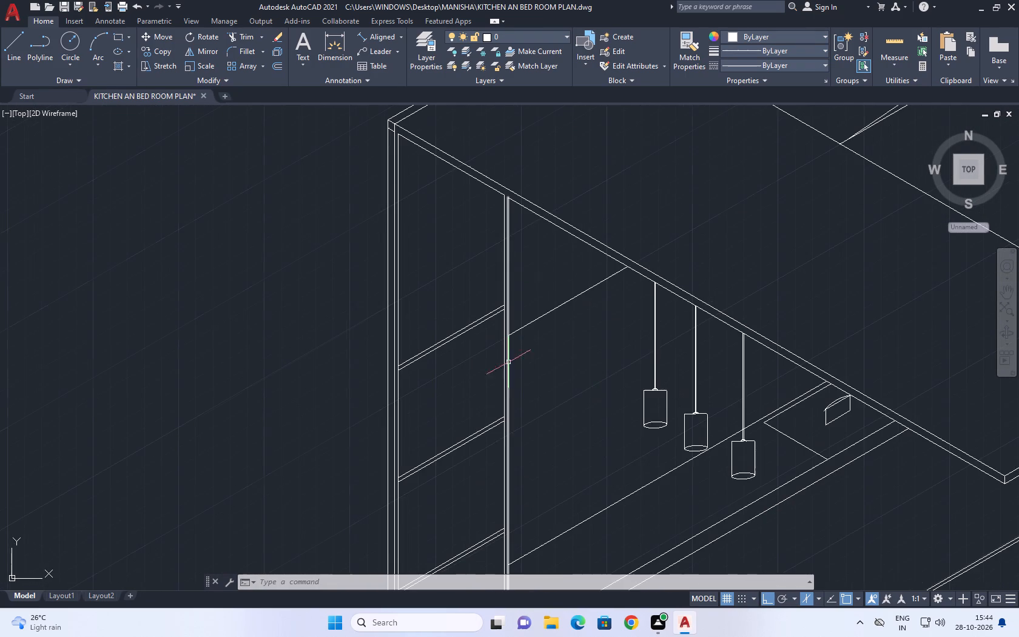
Trim the frame's inner verticals between the top shelf's two lines at both ends of the shelf.
left_click(240, 35)
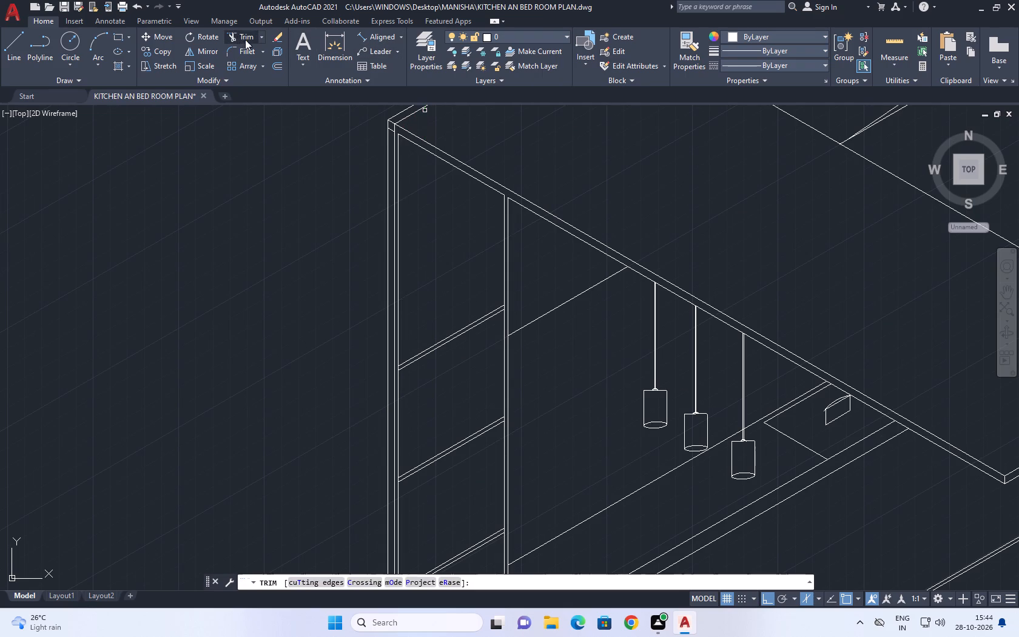
scroll(425, 385, "up", 3)
scroll(306, 333, "up", 2)
left_click(312, 324)
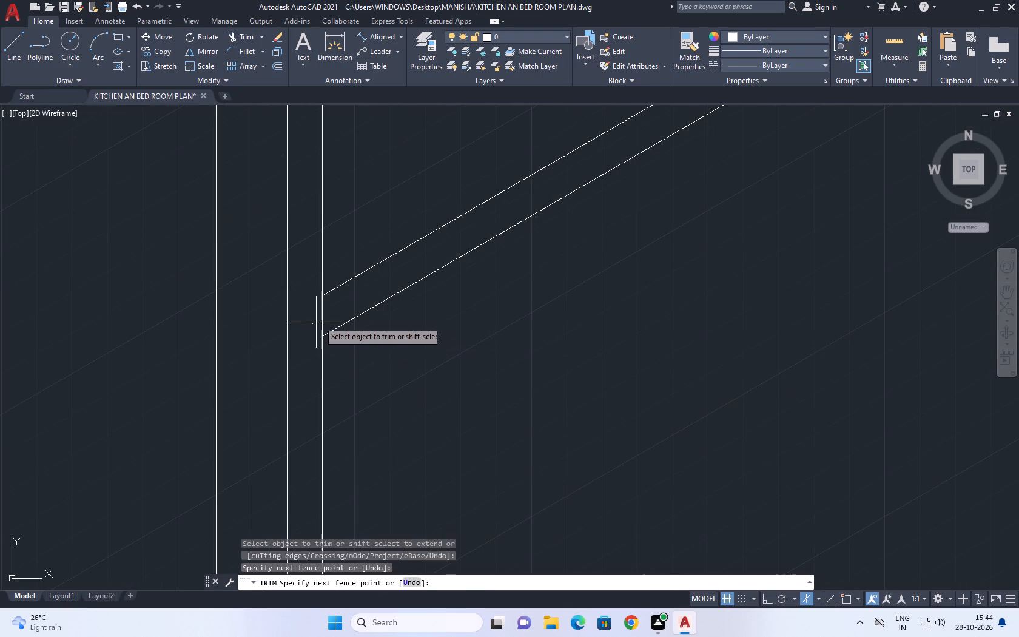
left_click(330, 312)
scroll(431, 330, "down", 5)
middle_click_drag(568, 281, 558, 305)
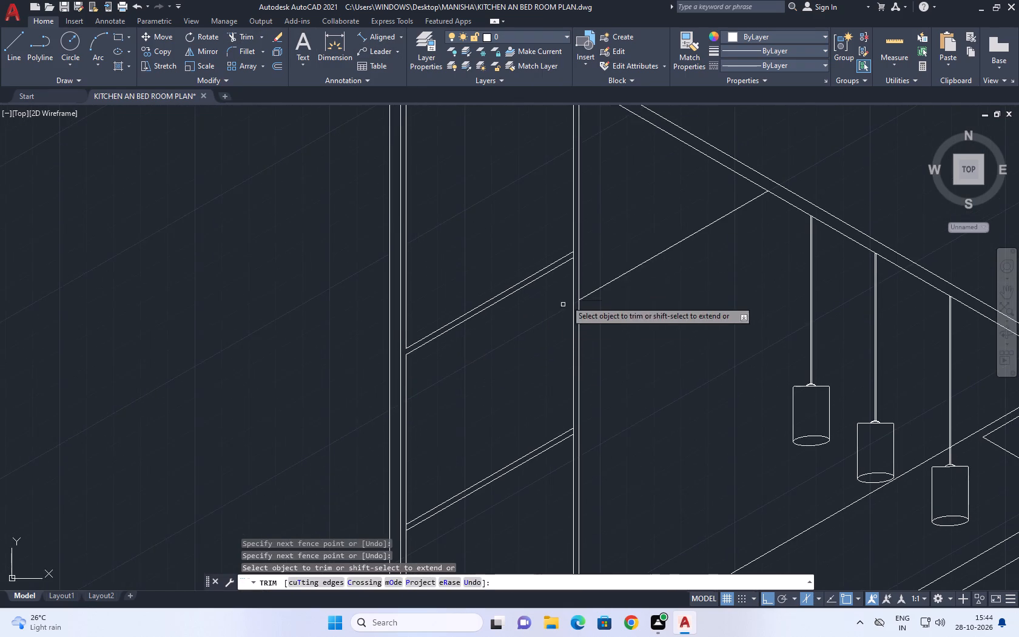
scroll(567, 258, "up", 5)
left_click(622, 229)
left_click(615, 231)
scroll(621, 229, "down", 6)
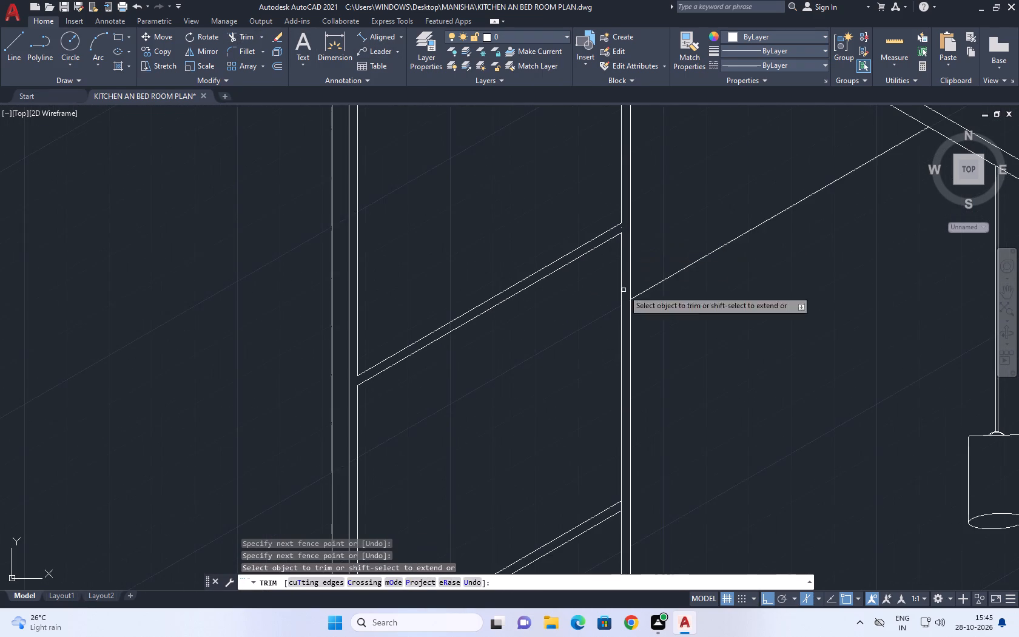
Trim the frame's inner vertical between the middle shelf's two lines at the shelf's left end.
middle_click_drag(597, 388, 636, 233)
scroll(392, 502, "up", 2)
left_click(398, 507)
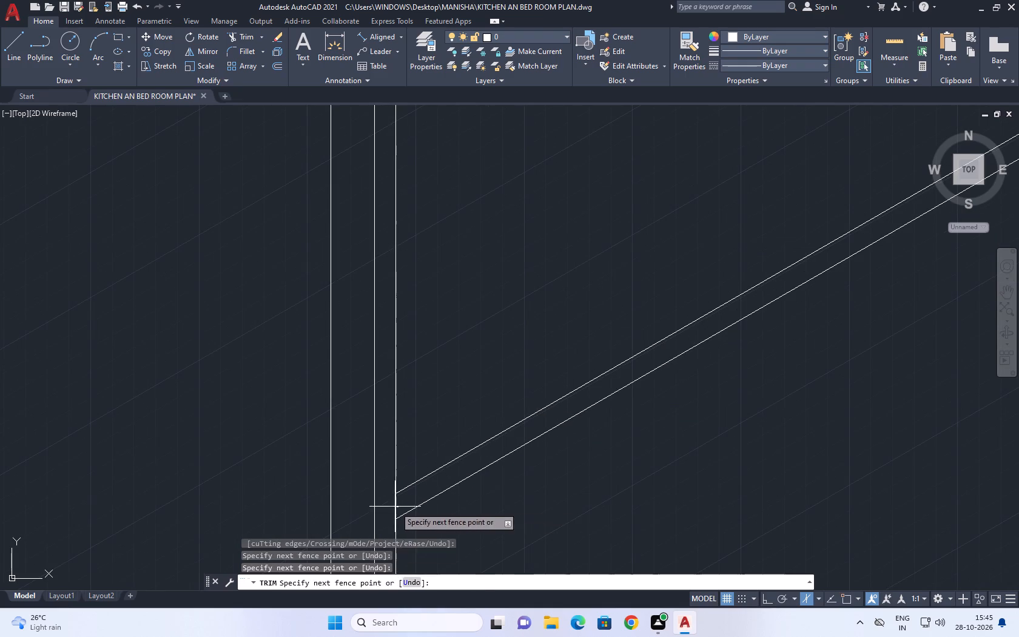
left_click(395, 506)
Erase the leftover fragment of the inner vertical between the top shelf's two lines at its right end.
scroll(456, 485, "down", 4)
scroll(531, 443, "up", 2)
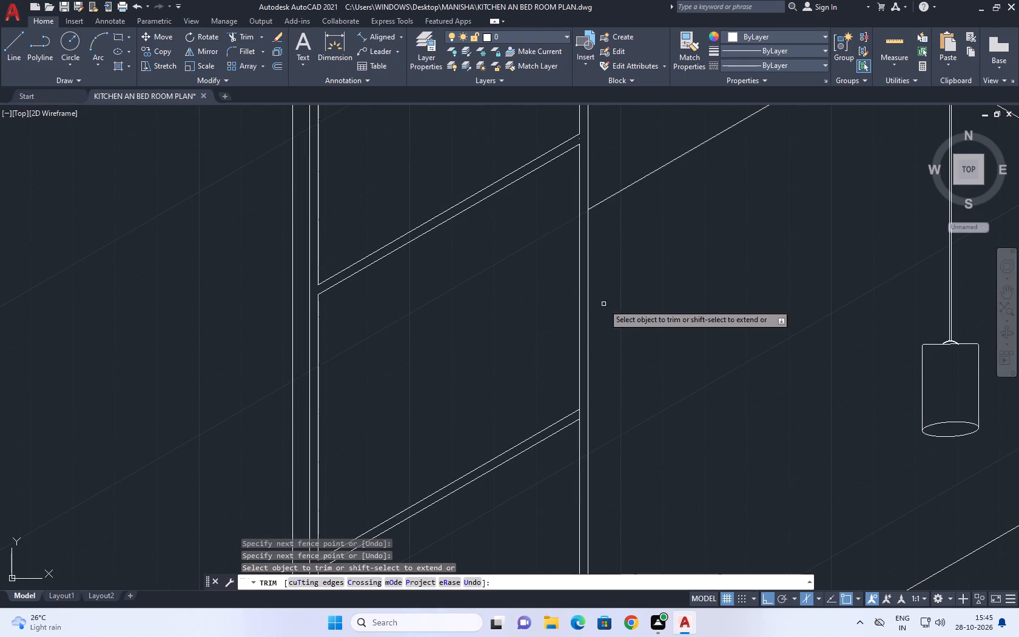
scroll(573, 124, "up", 5)
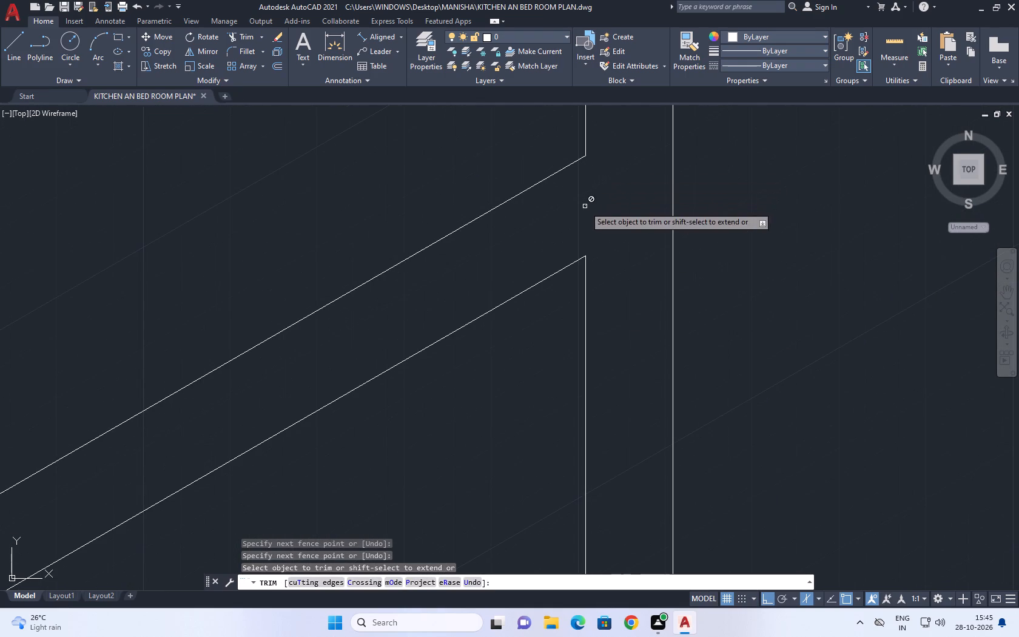
left_click(585, 204)
left_click(585, 207)
right_click(600, 197)
left_click(642, 223)
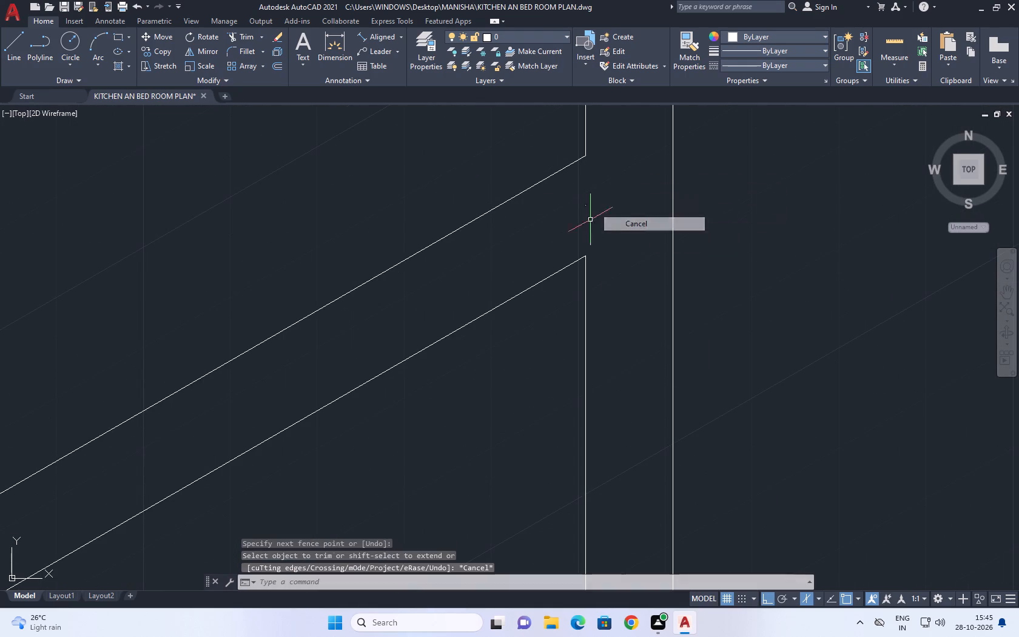
left_click(540, 158)
left_click_drag(619, 276, 624, 291)
right_click(668, 221)
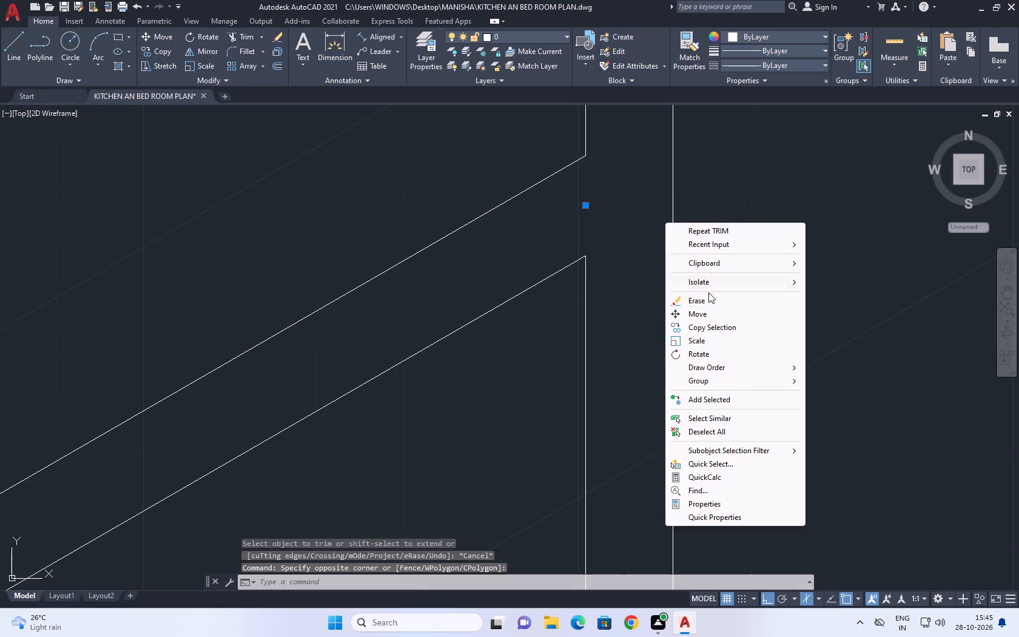
left_click(702, 302)
Trim the frame's inner vertical between the middle shelf's two lines at the shelf's right end.
scroll(676, 213, "down", 9)
middle_click_drag(715, 317, 633, 283)
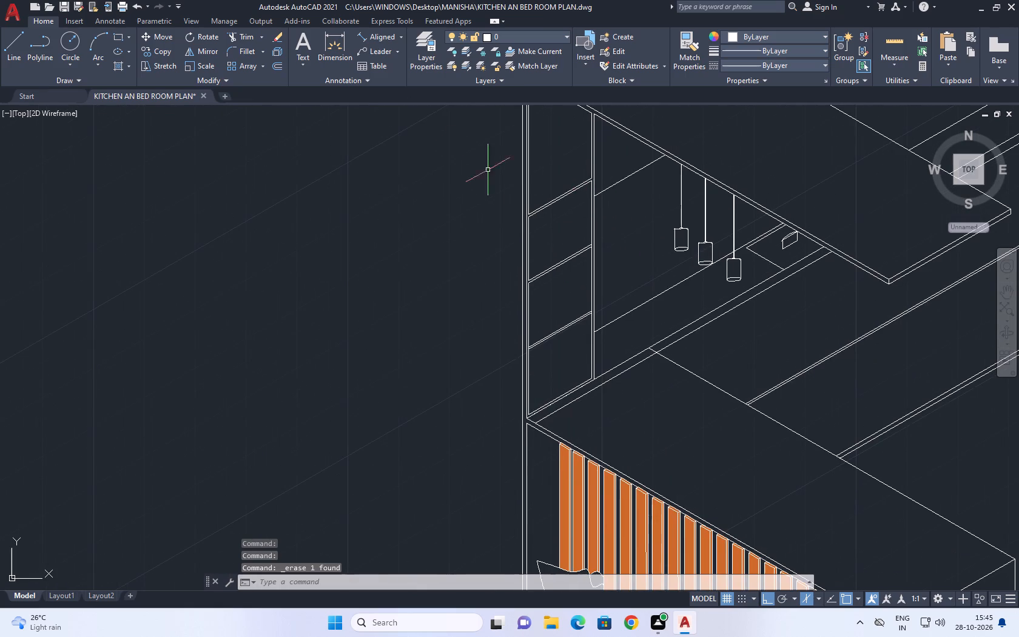
left_click(240, 33)
scroll(520, 285, "up", 2)
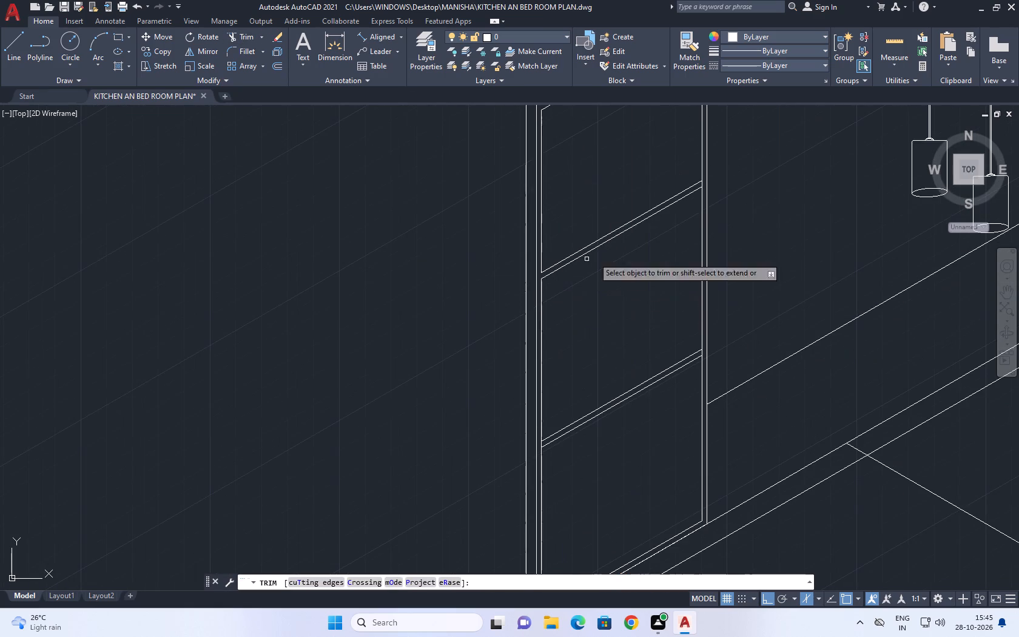
scroll(704, 192, "up", 2)
left_click(694, 174)
Trim the frame's inner verticals between the lowest shelf's two lines at both ends of the shelf.
scroll(763, 179, "down", 4)
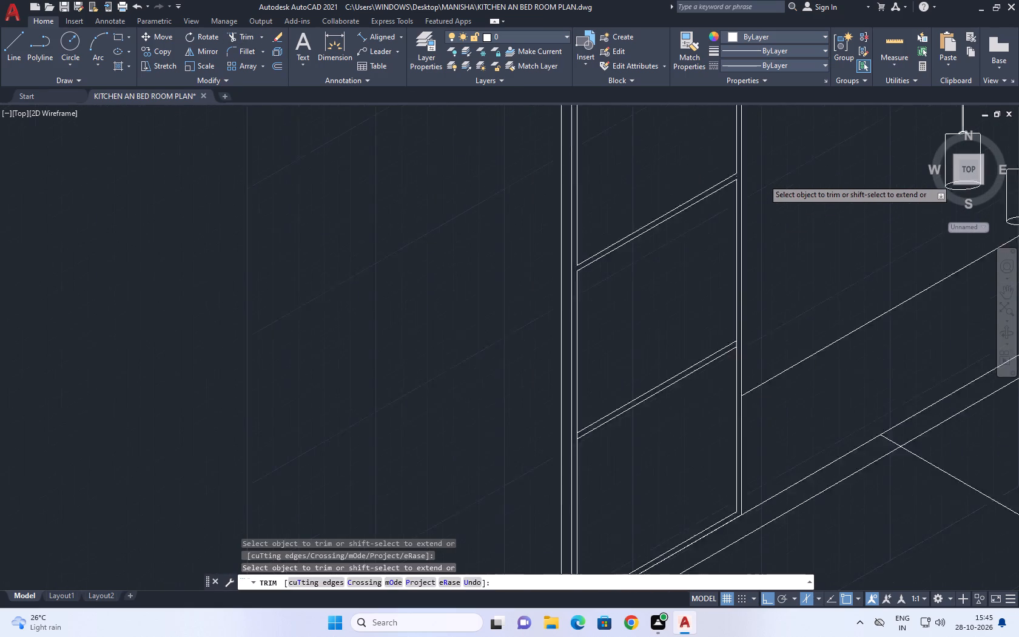
scroll(704, 281, "up", 3)
scroll(641, 280, "up", 3)
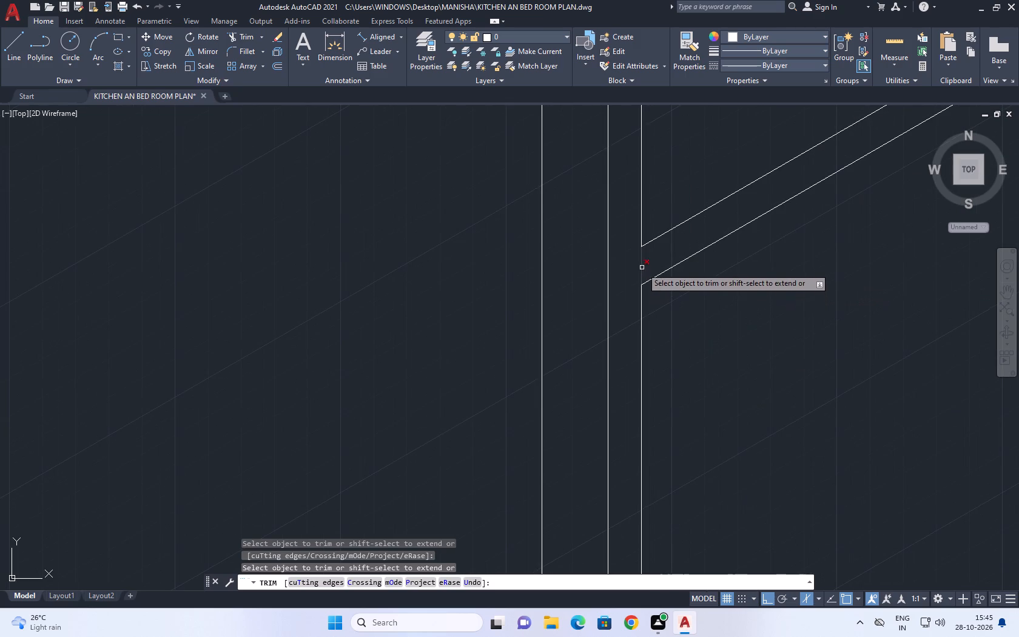
left_click(642, 268)
scroll(628, 322, "down", 3)
middle_click_drag(741, 269, 447, 476)
scroll(602, 371, "up", 2)
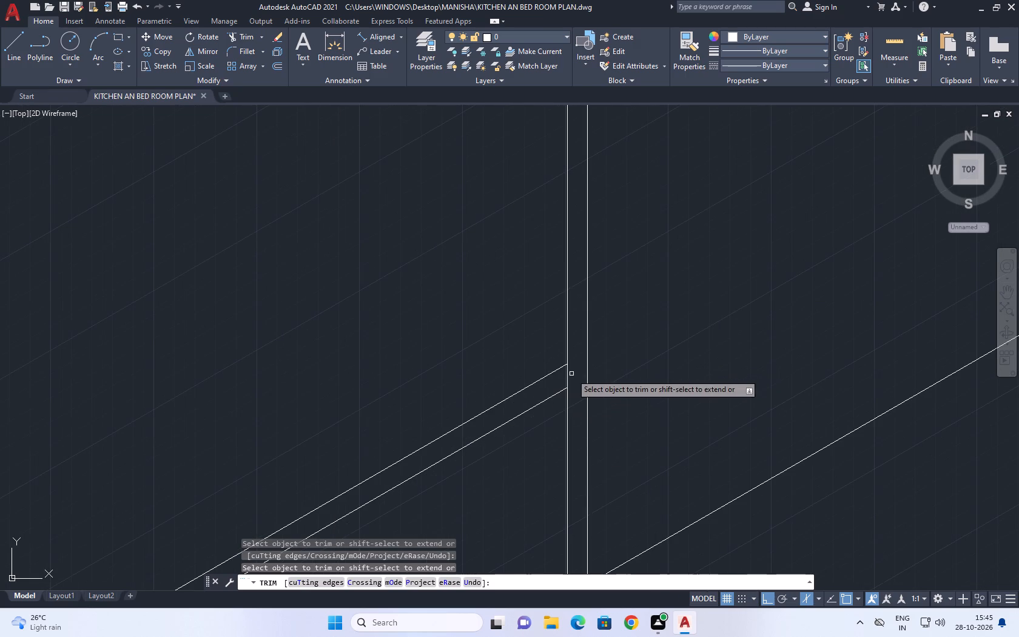
left_click(571, 374)
left_click(558, 378)
right_click(650, 351)
left_click(696, 373)
Erase the leftover fragment of the inner vertical between the middle shelf's two lines at its right end.
scroll(696, 371, "down", 4)
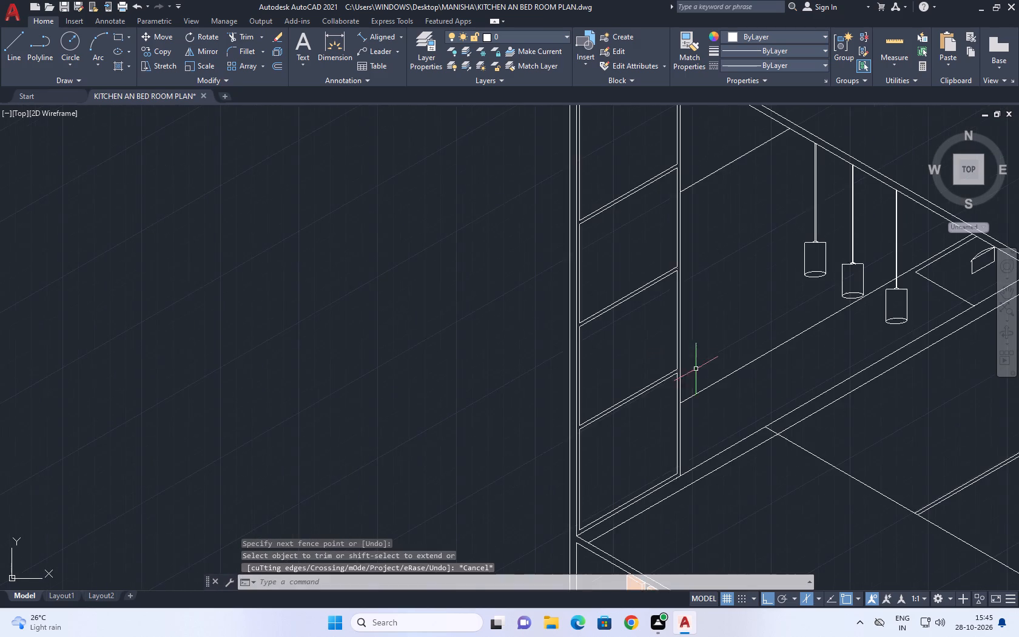
scroll(677, 258, "up", 2)
left_click(650, 256)
left_click(753, 357)
right_click(774, 278)
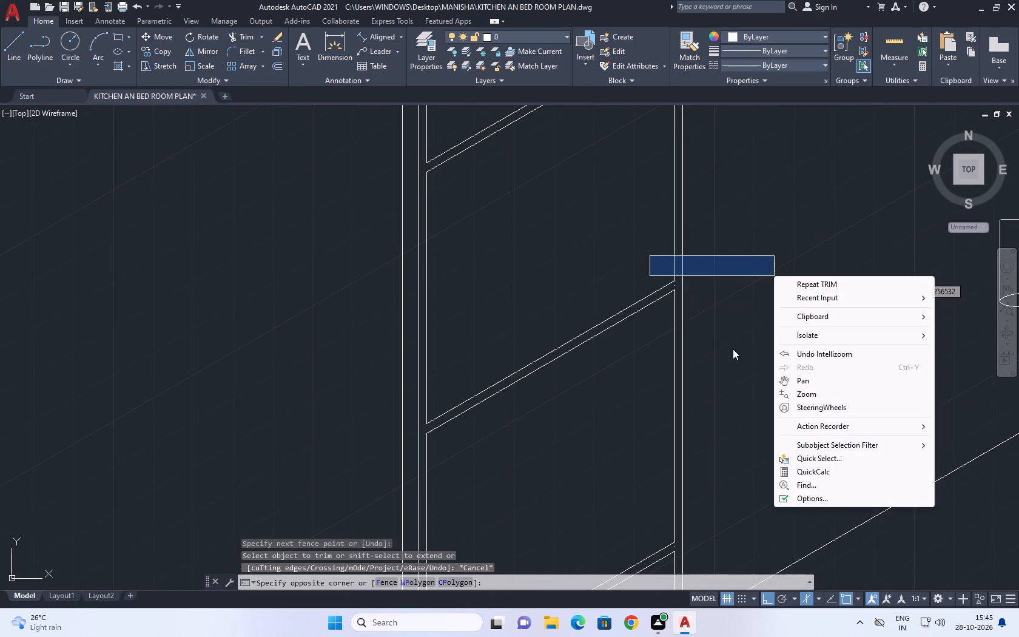
left_click(727, 334)
right_click(728, 314)
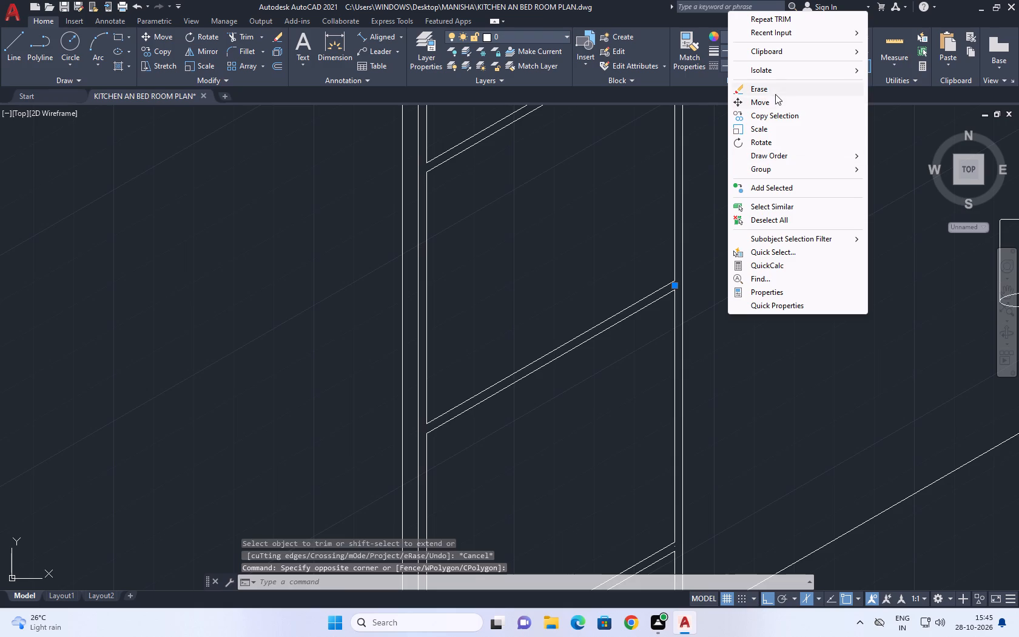
left_click(775, 93)
Erase the leftover fragment of the inner vertical between the lowest shelf's two lines at its right end.
scroll(702, 355, "down", 2)
middle_click_drag(715, 391, 668, 321)
scroll(633, 342, "up", 2)
left_click(615, 320)
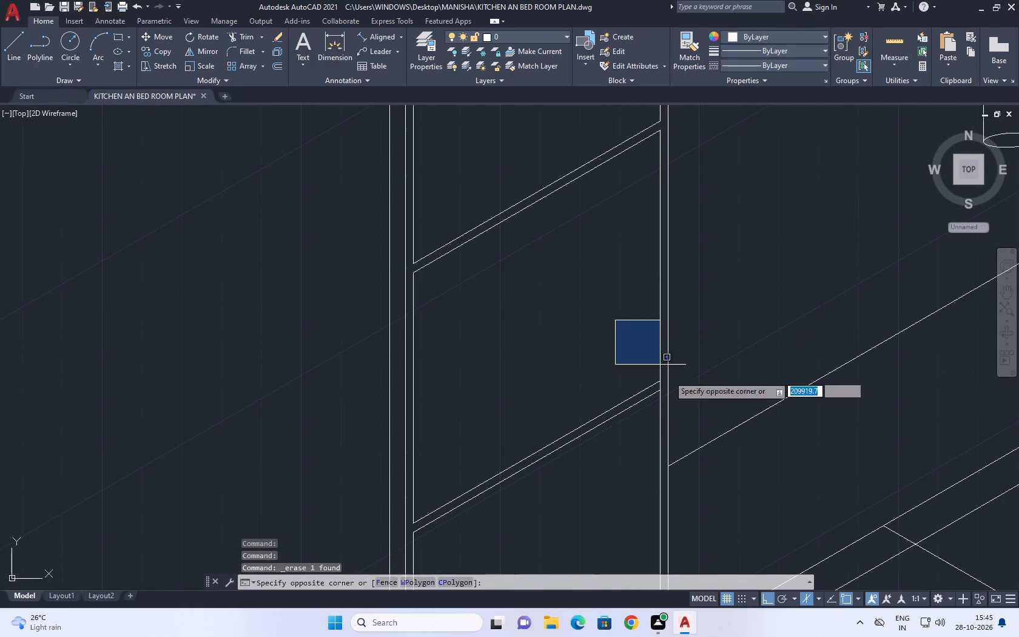
left_click(691, 421)
right_click(721, 318)
left_click(760, 92)
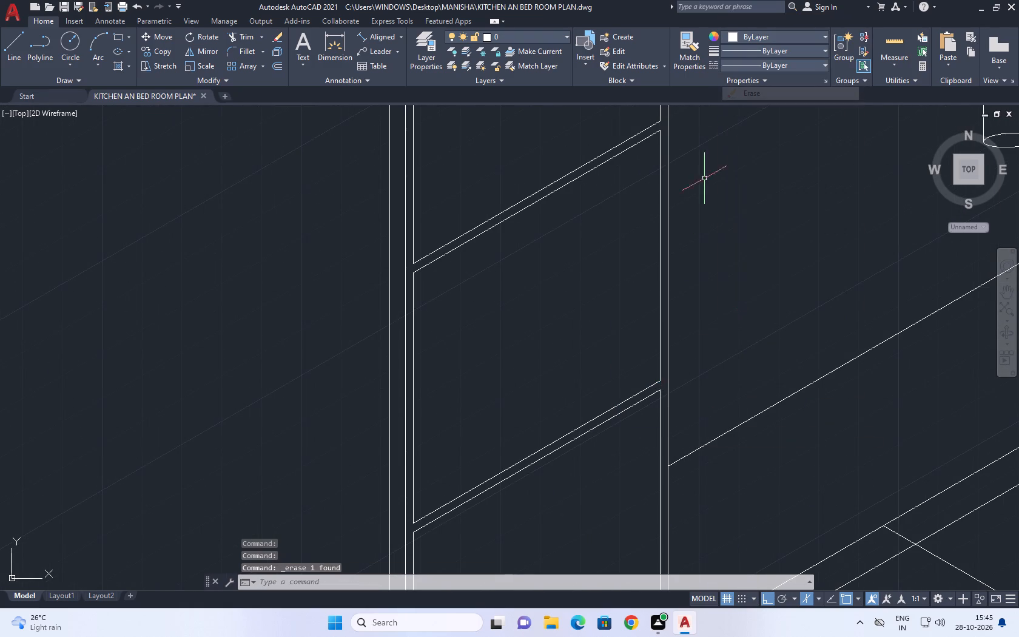
Examine the cleaned-up shelves in the inset frame and how they sit within the whole isometric kitchen.
scroll(681, 276, "down", 2)
middle_click_drag(747, 271, 728, 295)
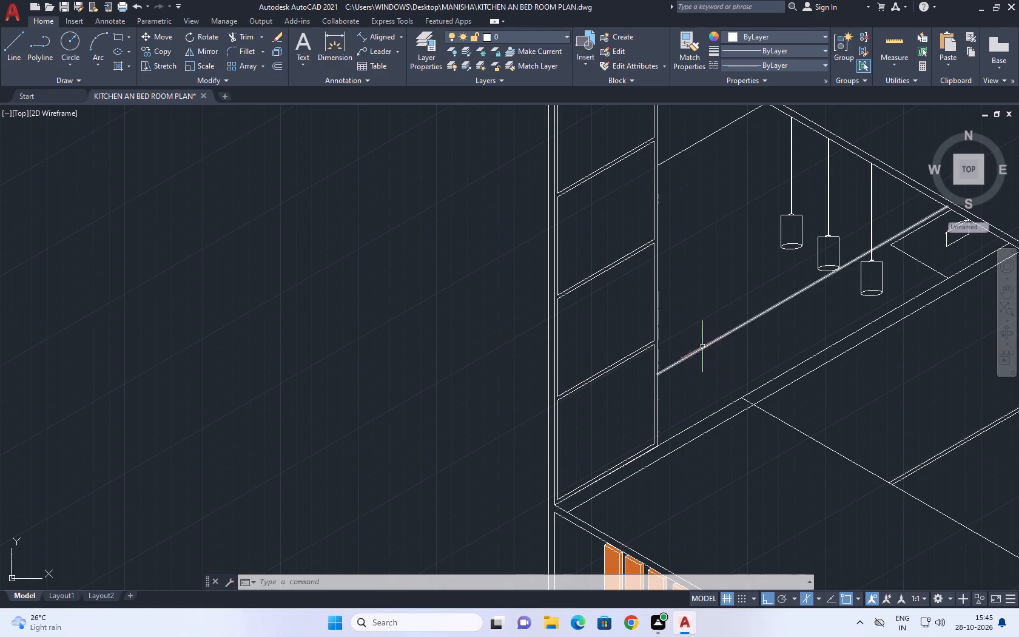
scroll(715, 317, "down", 1)
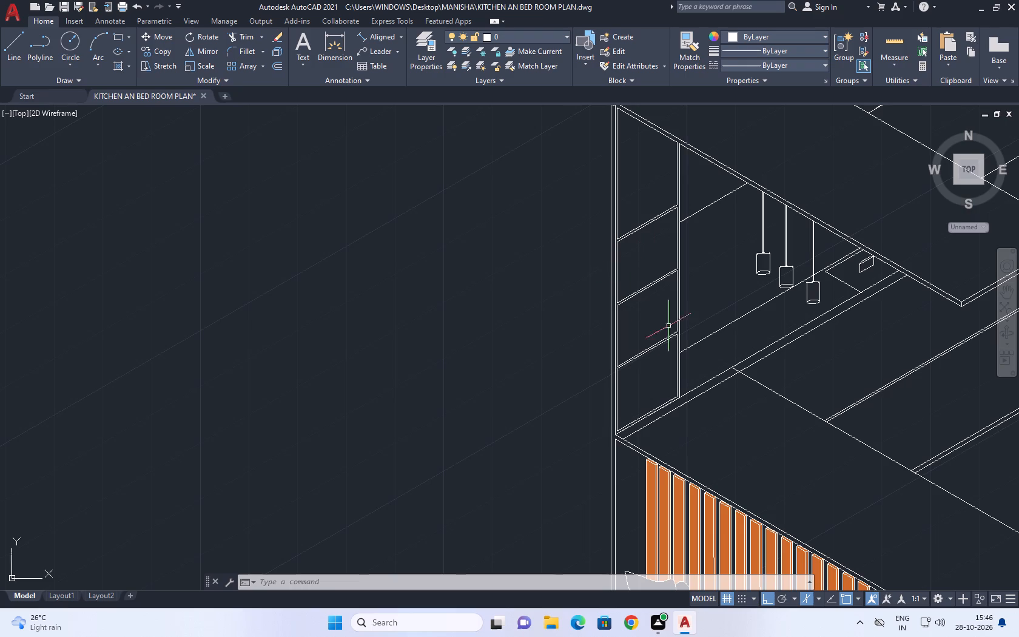
middle_click_drag(767, 362, 653, 445)
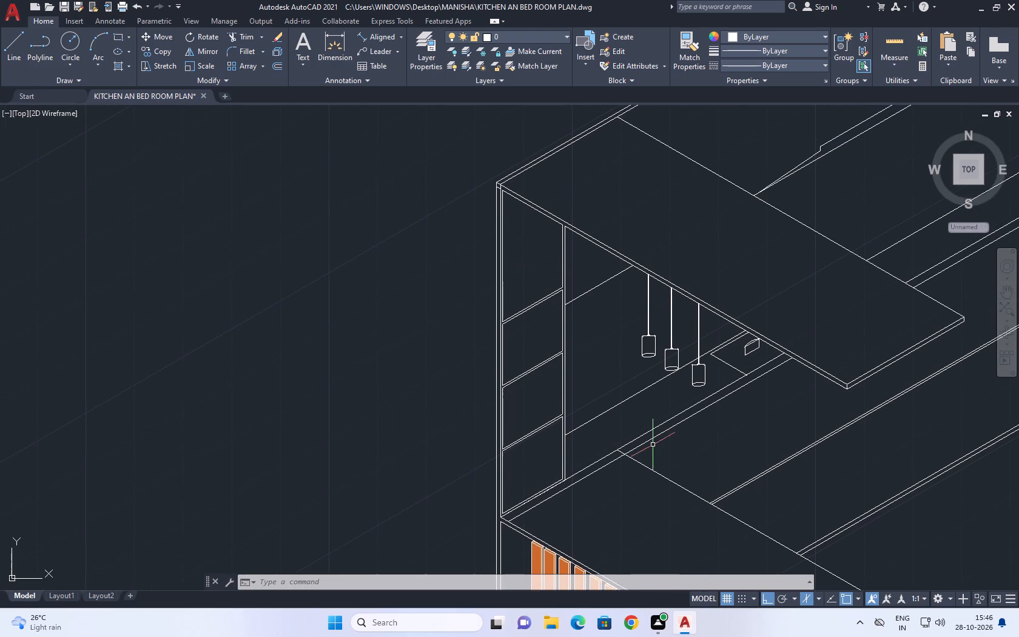
scroll(642, 416, "down", 2)
middle_click_drag(681, 377, 481, 337)
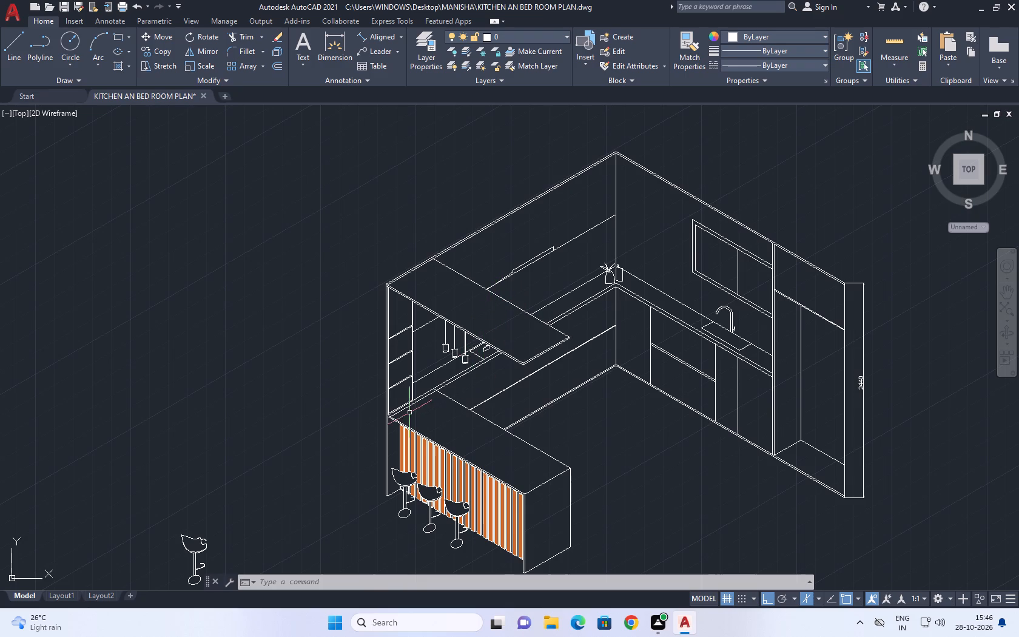
middle_click_drag(408, 413, 506, 360)
scroll(497, 346, "up", 3)
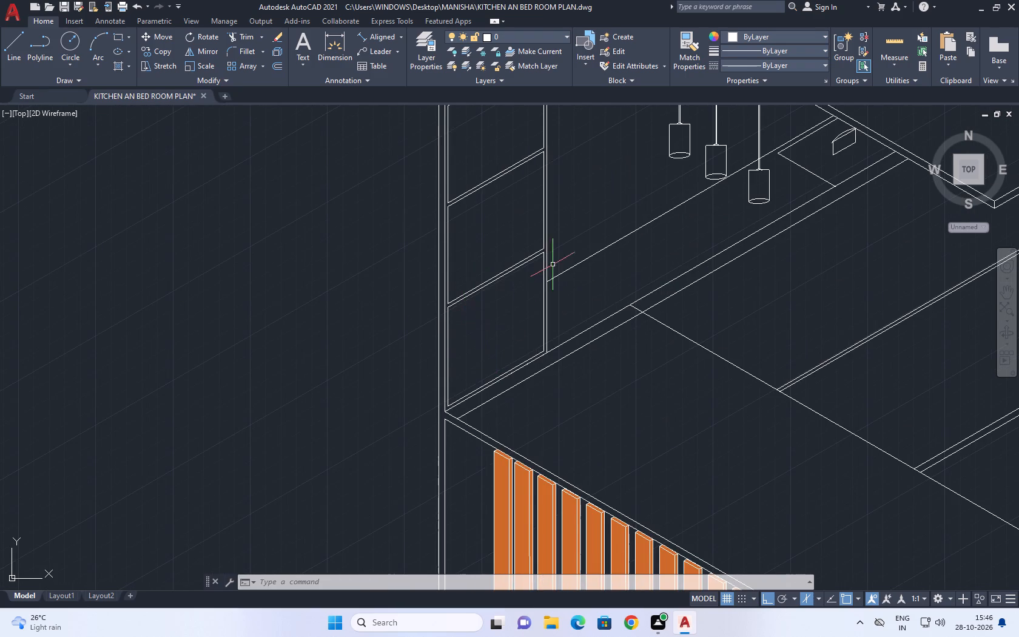
middle_click_drag(555, 267, 599, 459)
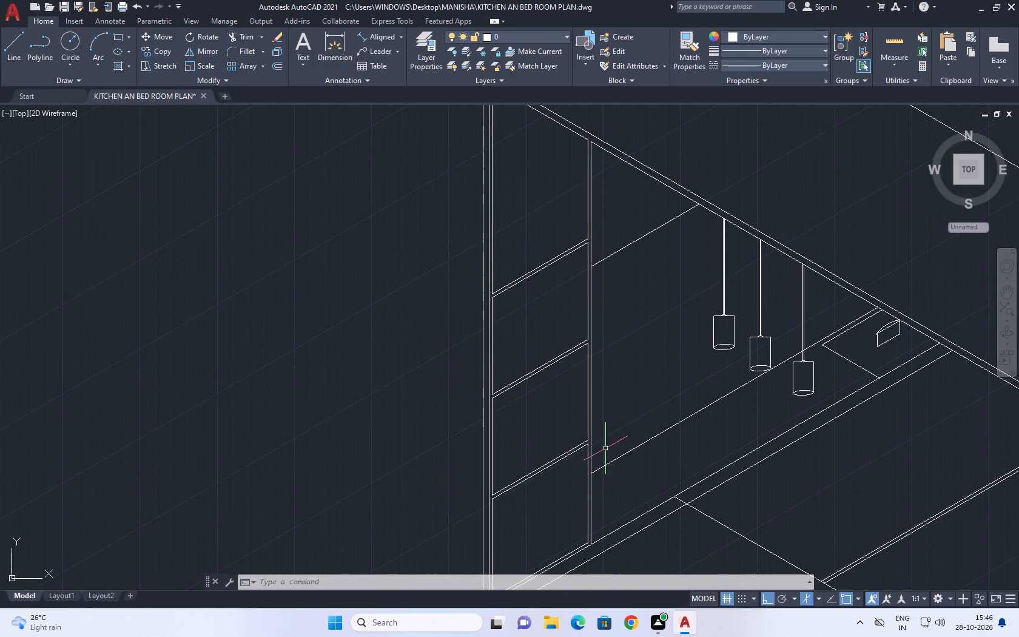
middle_click_drag(602, 438, 605, 463)
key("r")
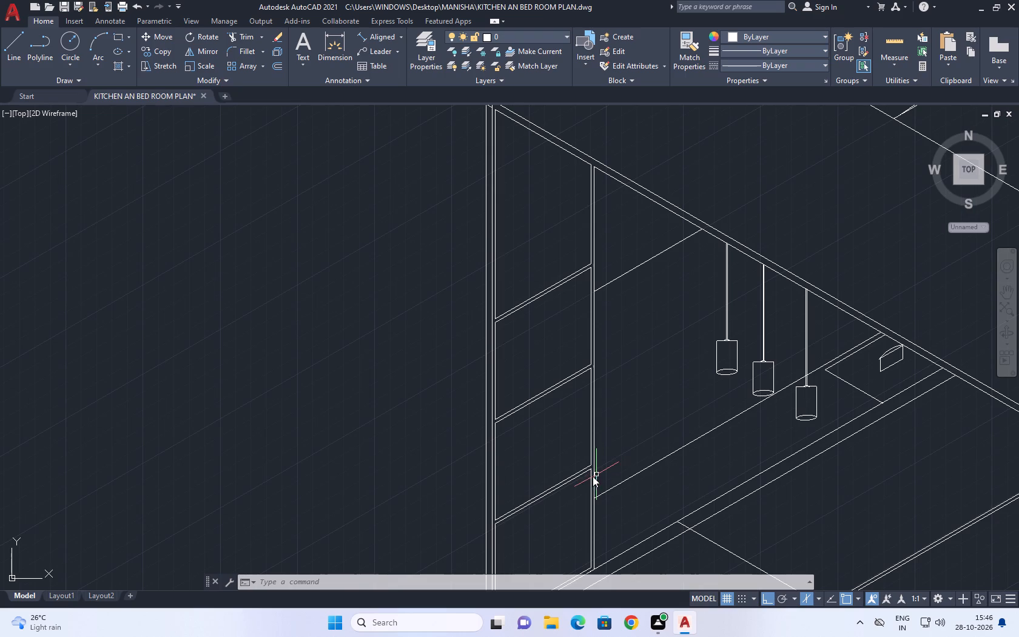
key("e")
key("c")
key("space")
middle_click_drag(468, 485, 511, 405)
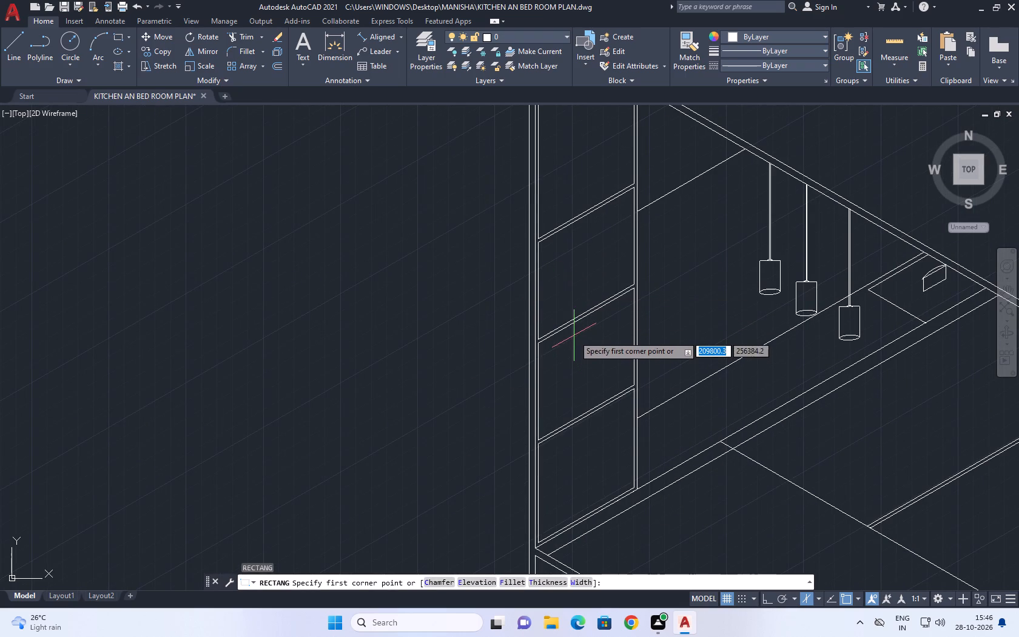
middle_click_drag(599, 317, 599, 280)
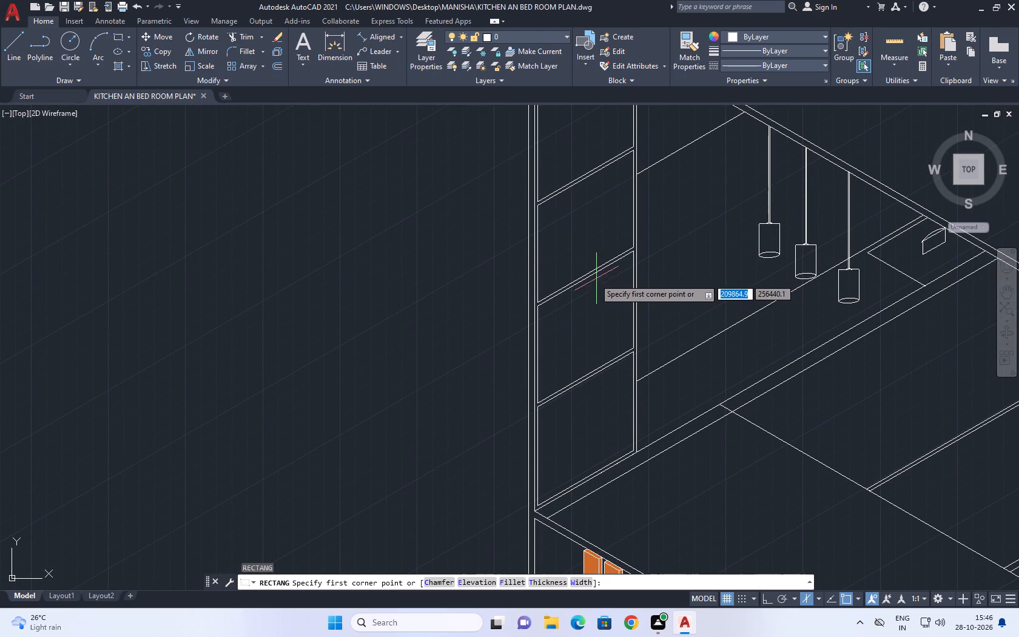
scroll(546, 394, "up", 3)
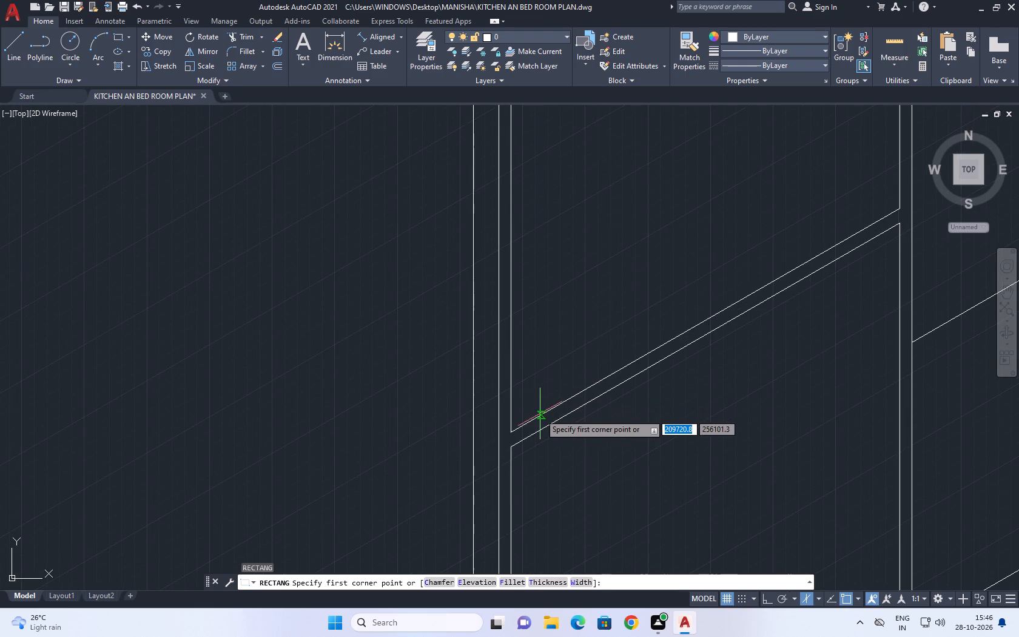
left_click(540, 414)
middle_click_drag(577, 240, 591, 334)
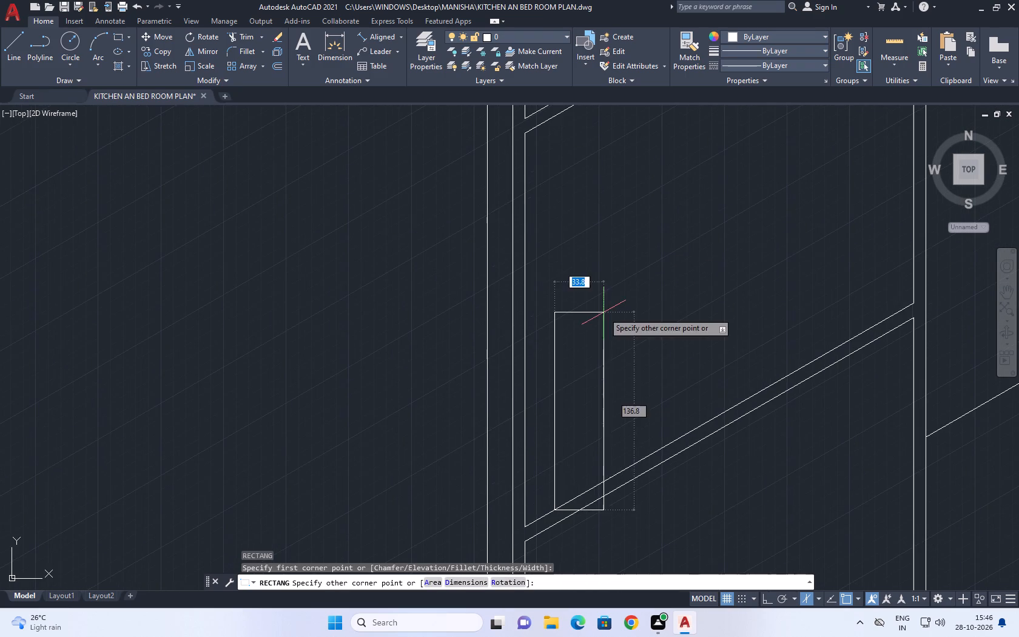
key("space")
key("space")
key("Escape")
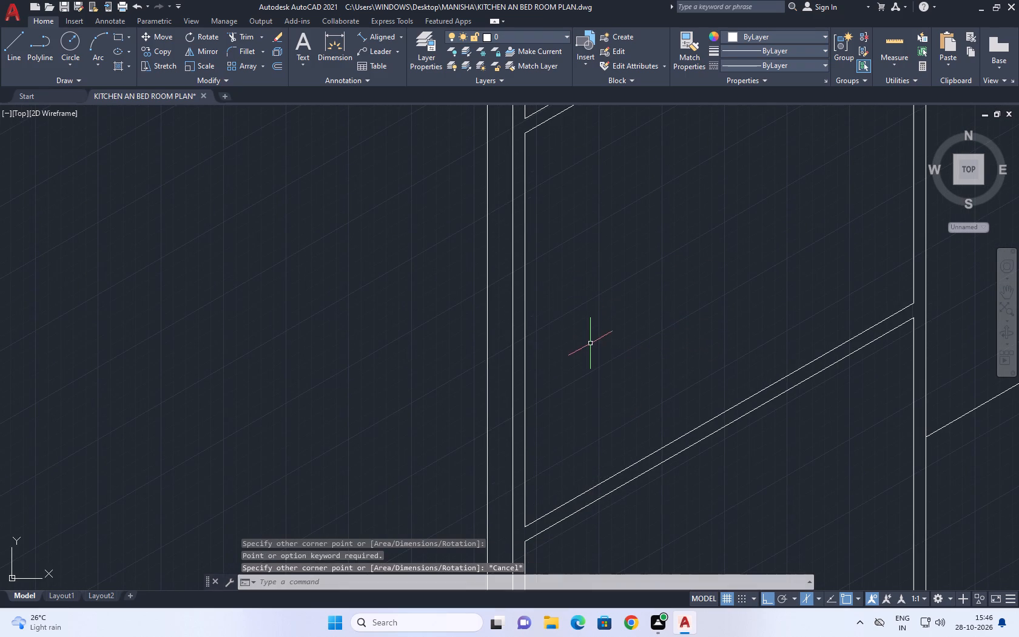
Draw an upright outline on the lowest shelf near its left end: about 179 high, 20 wide along the shelf direction, and back down past the shelf.
key("l")
key("space")
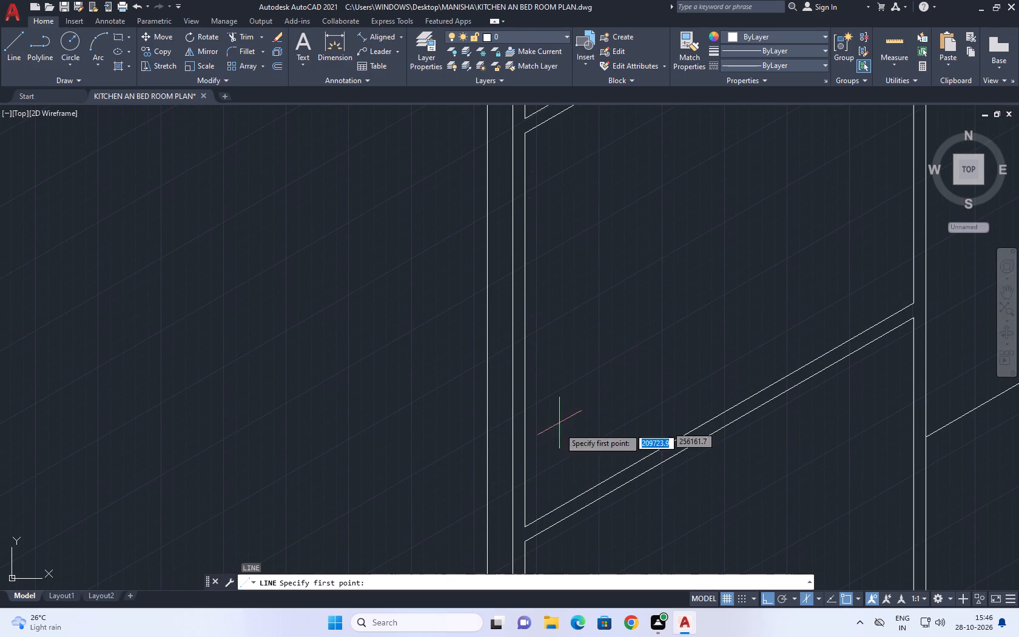
scroll(595, 428, "down", 3)
middle_click_drag(647, 465, 738, 418)
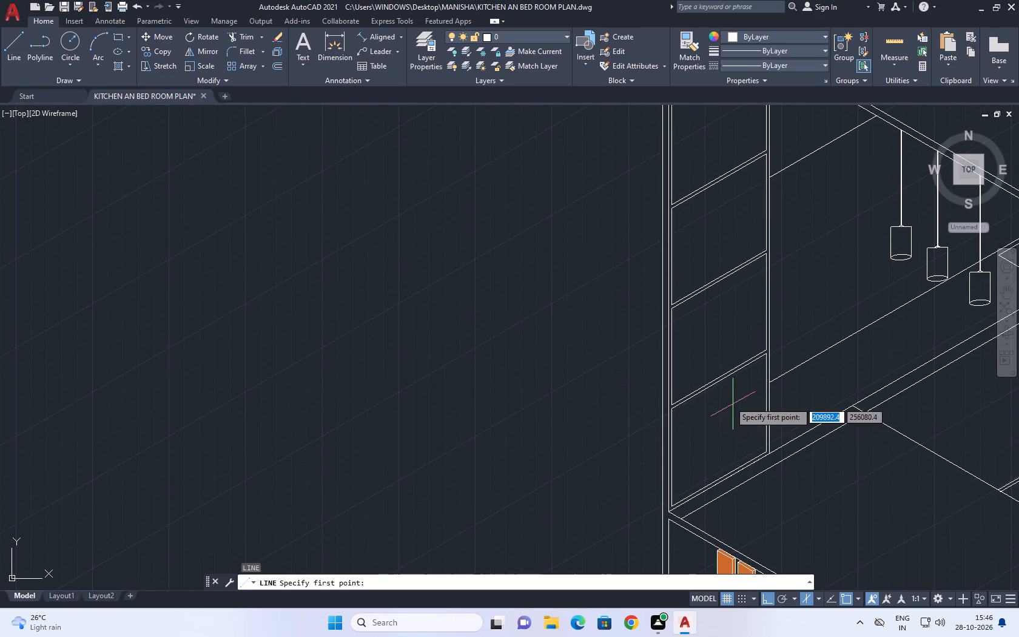
scroll(698, 390, "up", 2)
scroll(637, 409, "up", 2)
left_click(650, 445)
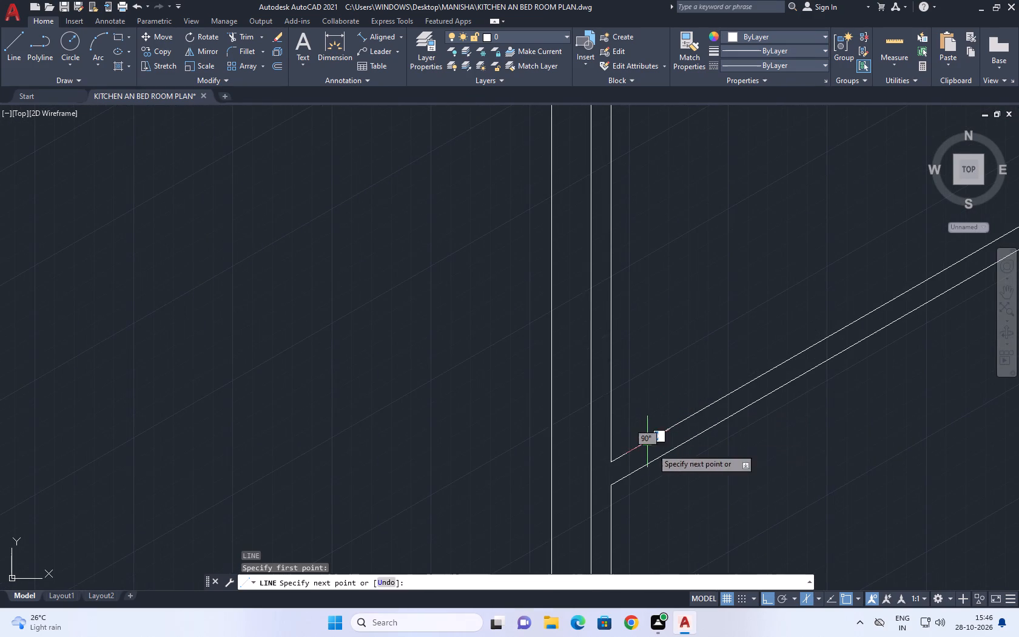
middle_click_drag(647, 212, 676, 321)
scroll(676, 337, "down", 3)
scroll(671, 265, "up", 1)
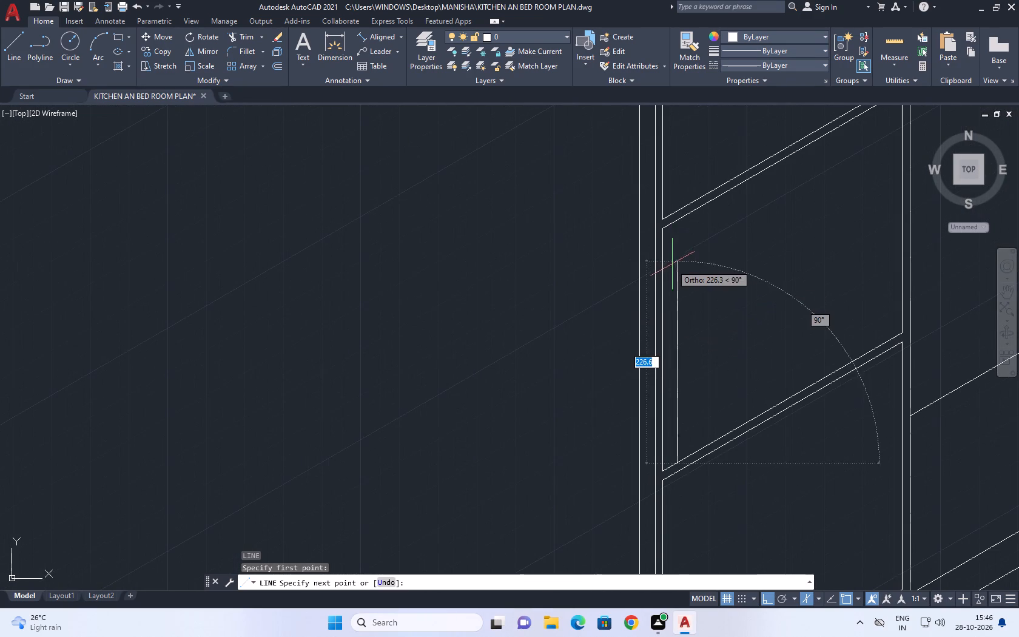
middle_click_drag(679, 254, 685, 306)
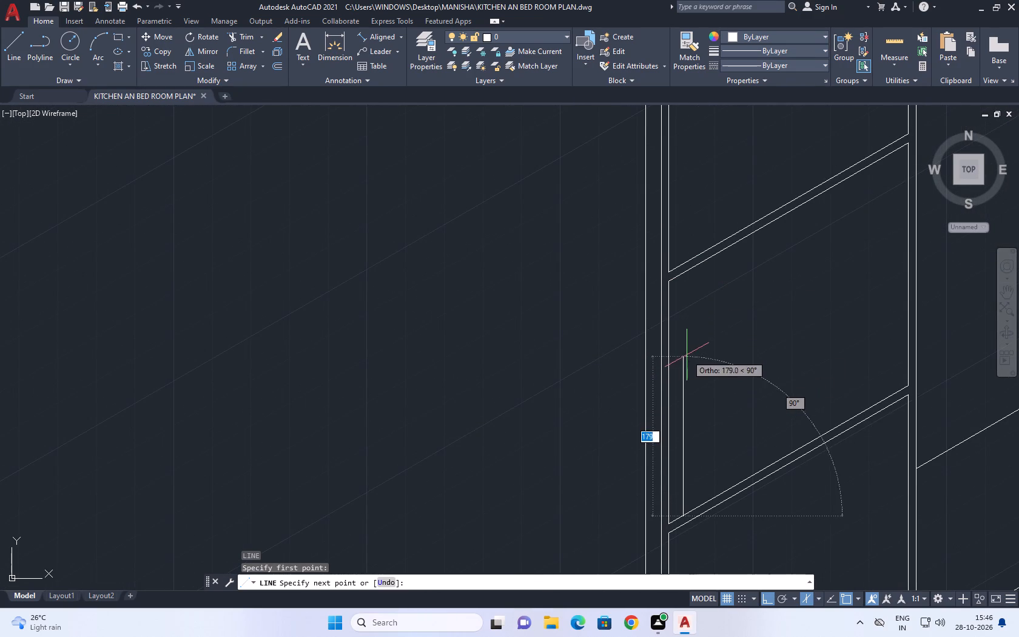
left_click(684, 355)
scroll(679, 351, "up", 2)
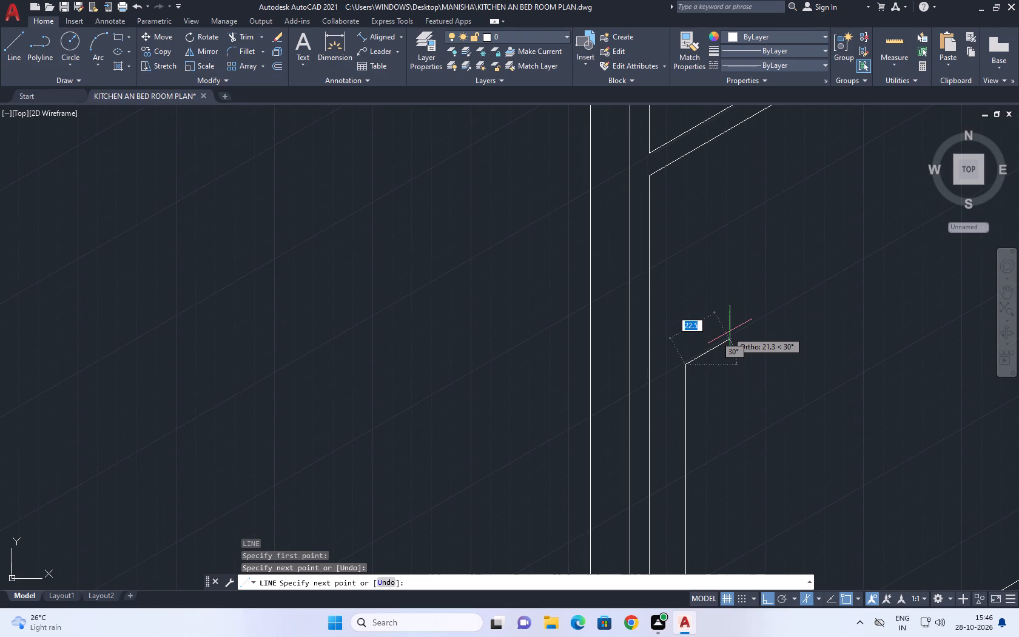
type("20")
key("Return")
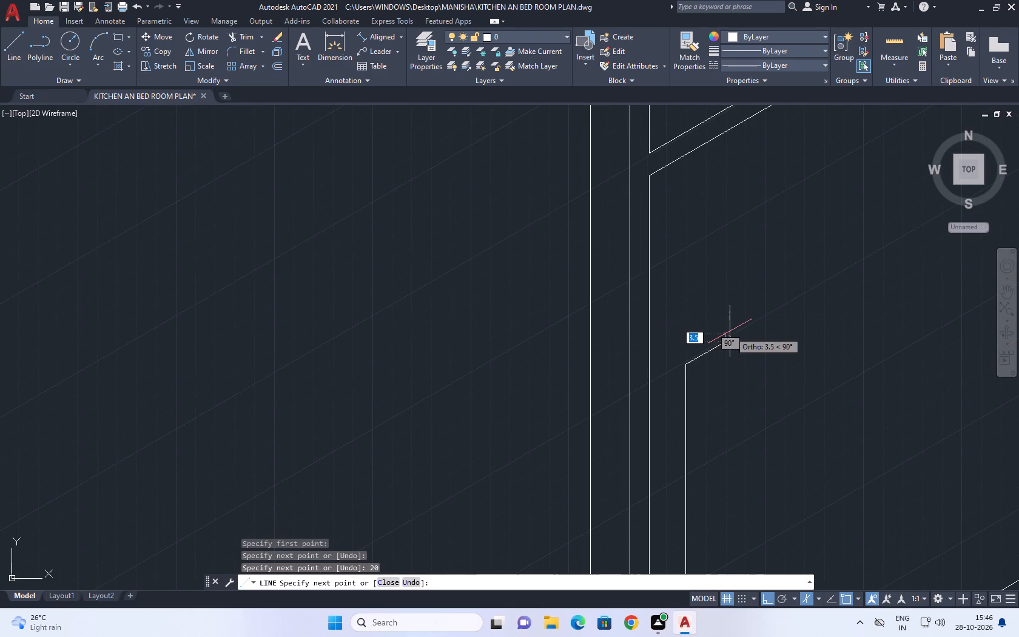
middle_click_drag(745, 372, 715, 292)
scroll(744, 342, "down", 1)
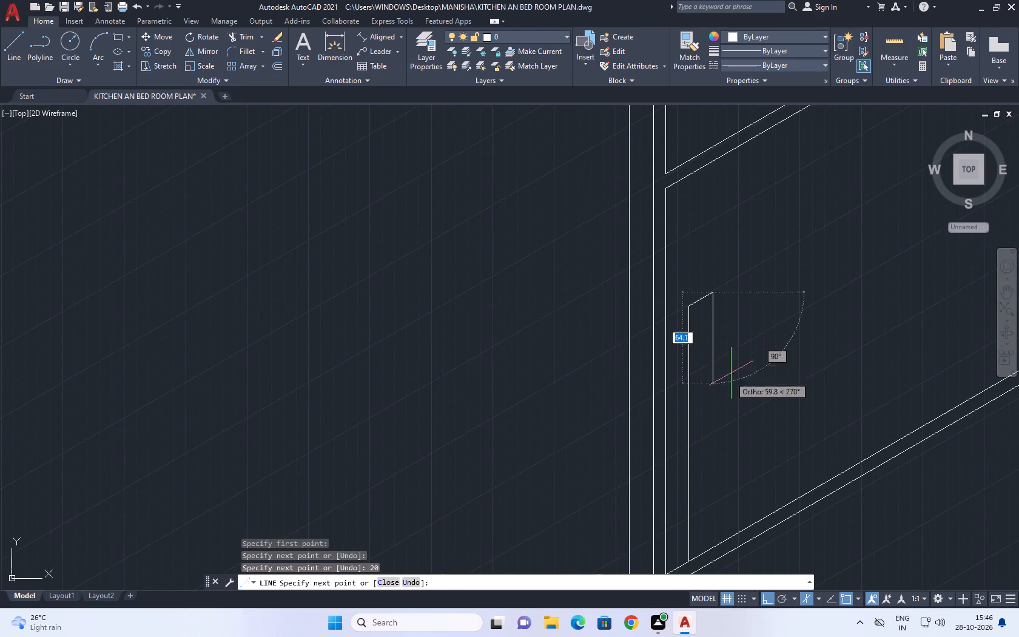
middle_click_drag(738, 500, 721, 303)
left_click(701, 402)
right_click(711, 390)
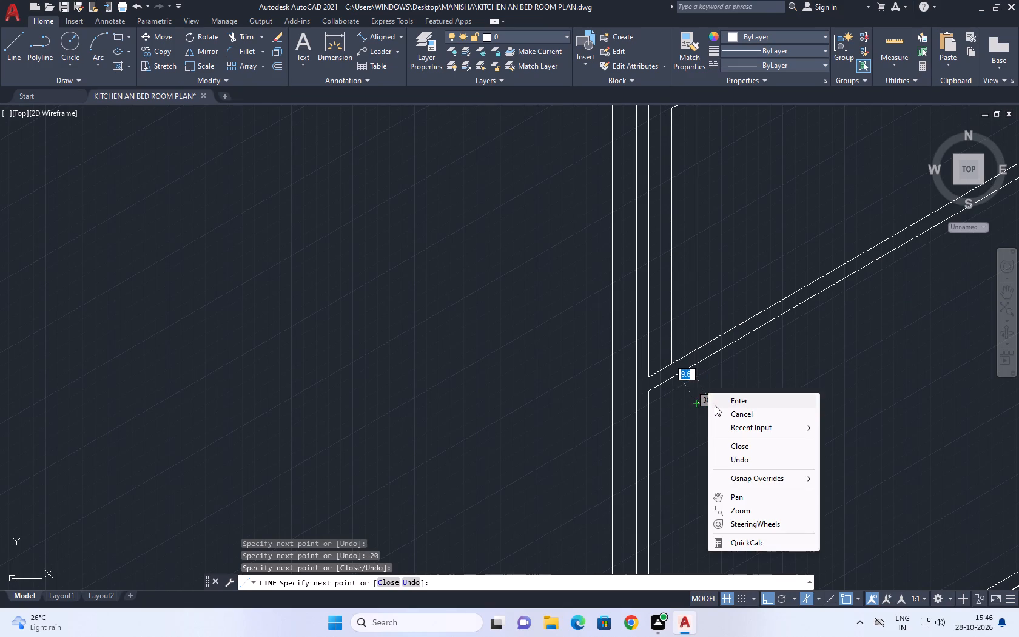
left_click(722, 411)
middle_click_drag(730, 363, 672, 430)
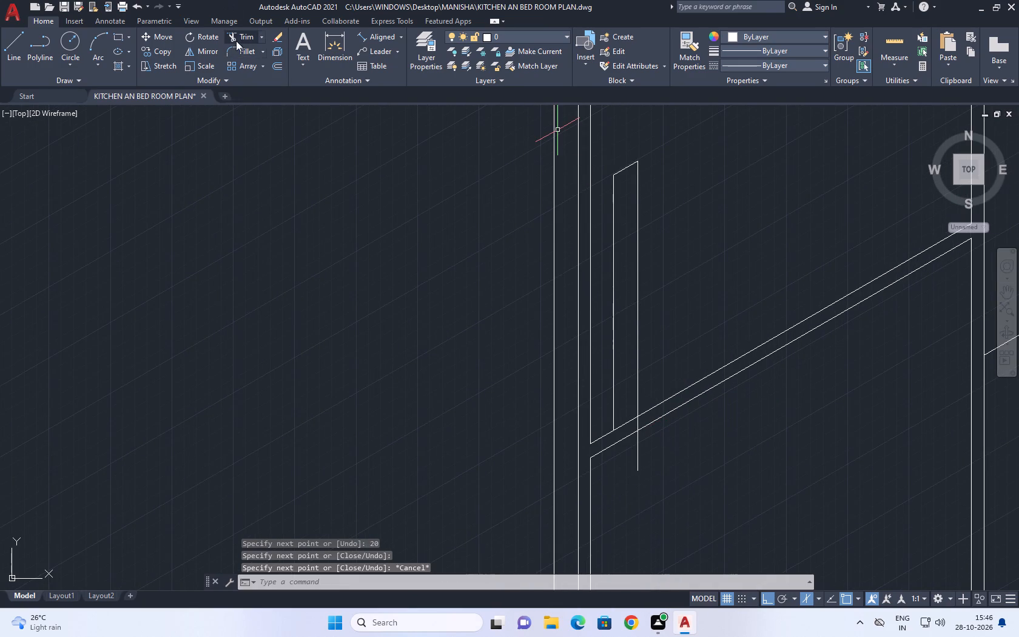
Trim the outline's right vertical where it runs below the lowest shelf's upper line.
left_click(238, 36)
middle_click_drag(642, 430, 613, 330)
left_click(628, 345)
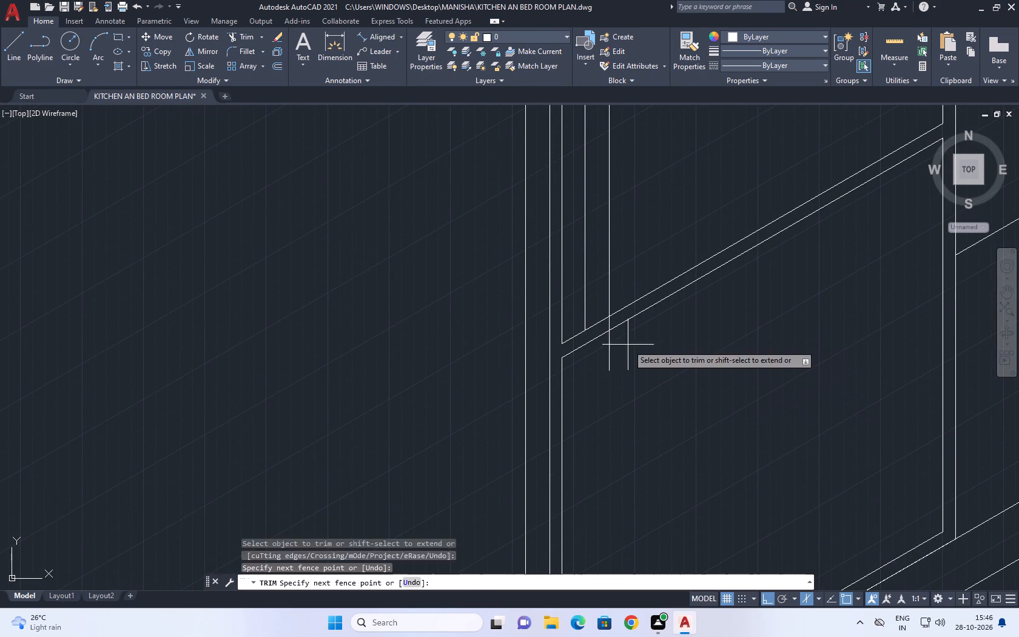
left_click_drag(596, 372, 602, 376)
scroll(607, 322, "up", 2)
left_click(617, 320)
left_click(588, 339)
right_click(687, 373)
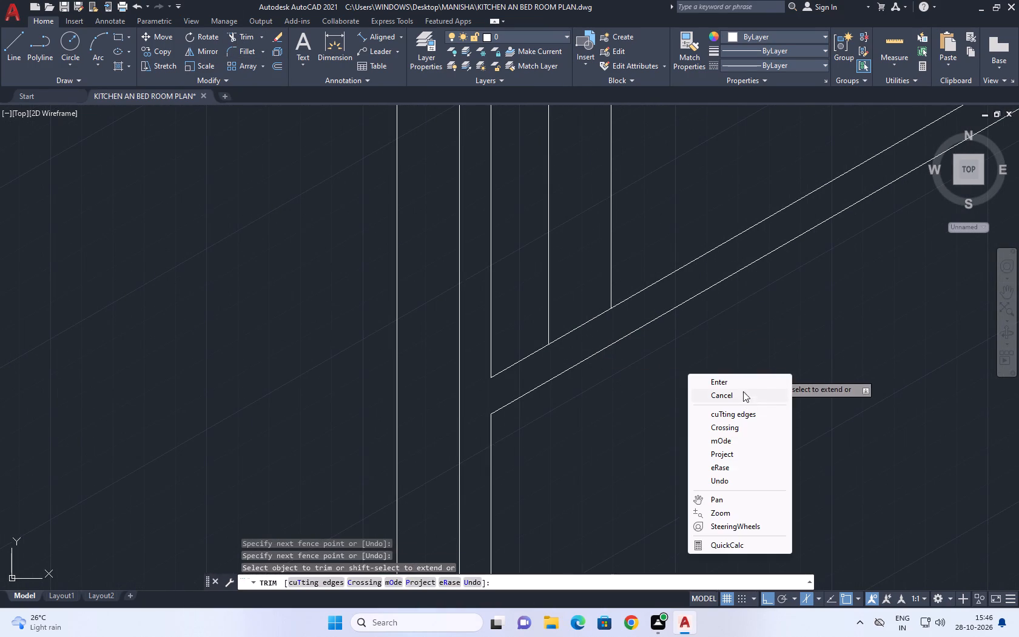
left_click(728, 394)
scroll(642, 301, "down", 2)
middle_click_drag(660, 298, 622, 409)
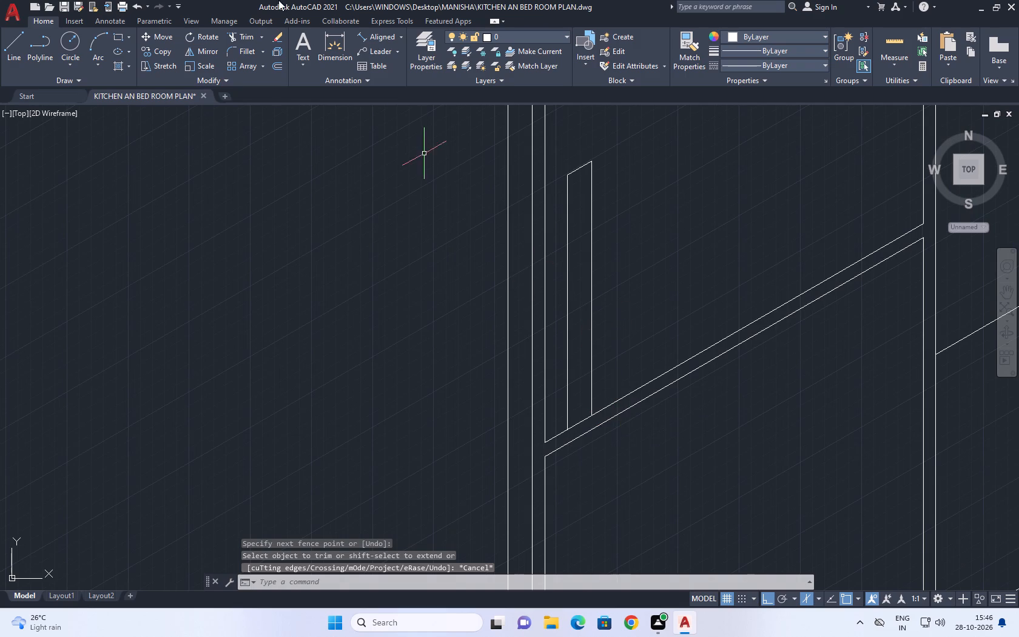
Draw a line along the shelf's upper edge joining the two verticals to close the upright outline's base.
left_click(13, 46)
scroll(577, 445, "up", 2)
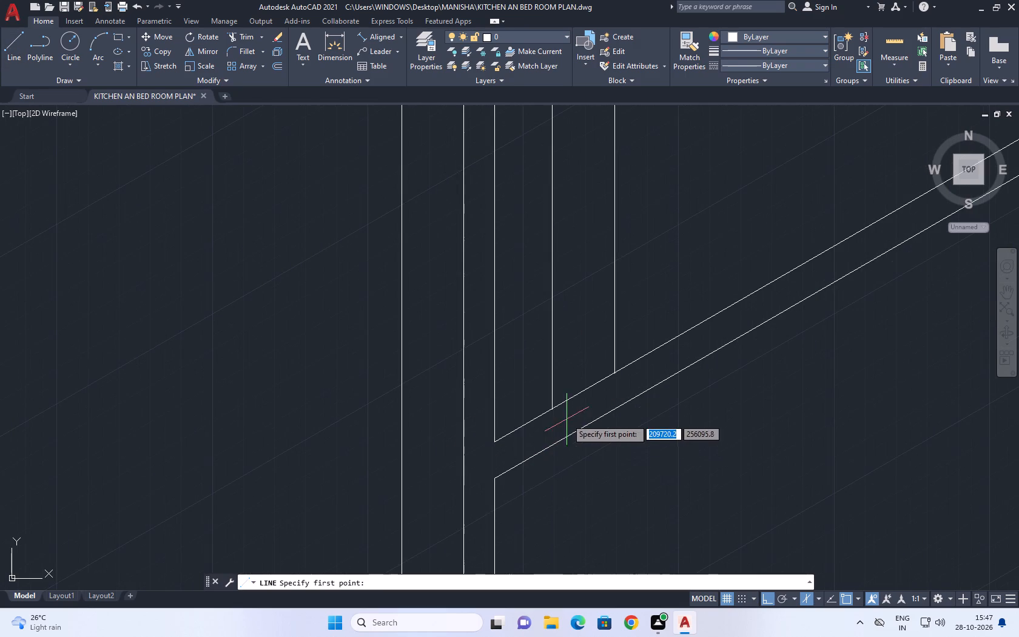
left_click(550, 409)
left_click(618, 370)
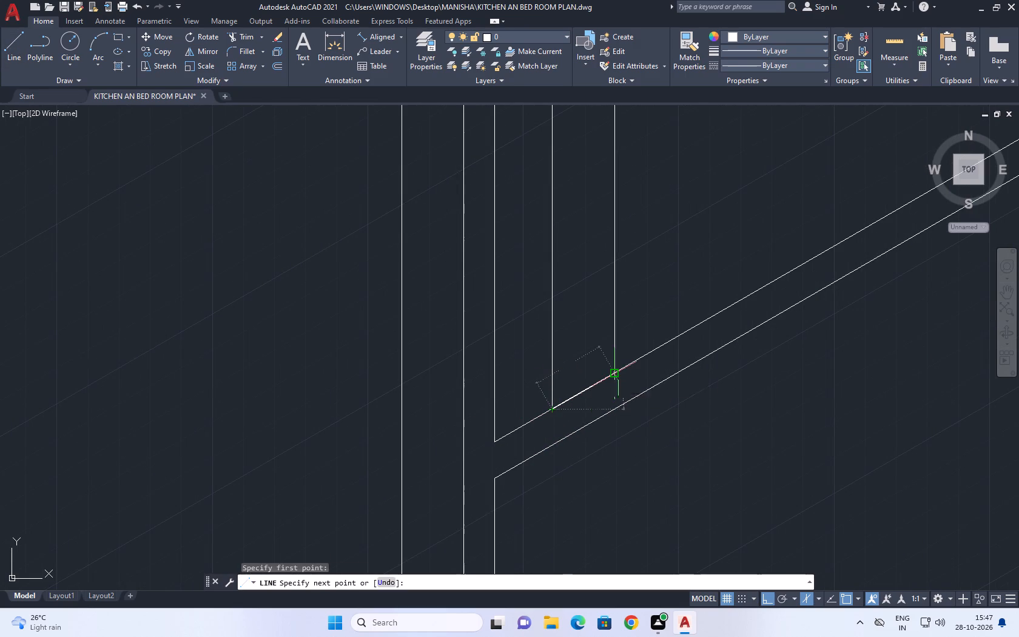
right_click_drag(662, 285, 658, 291)
left_click_drag(708, 311, 706, 337)
left_click(730, 310)
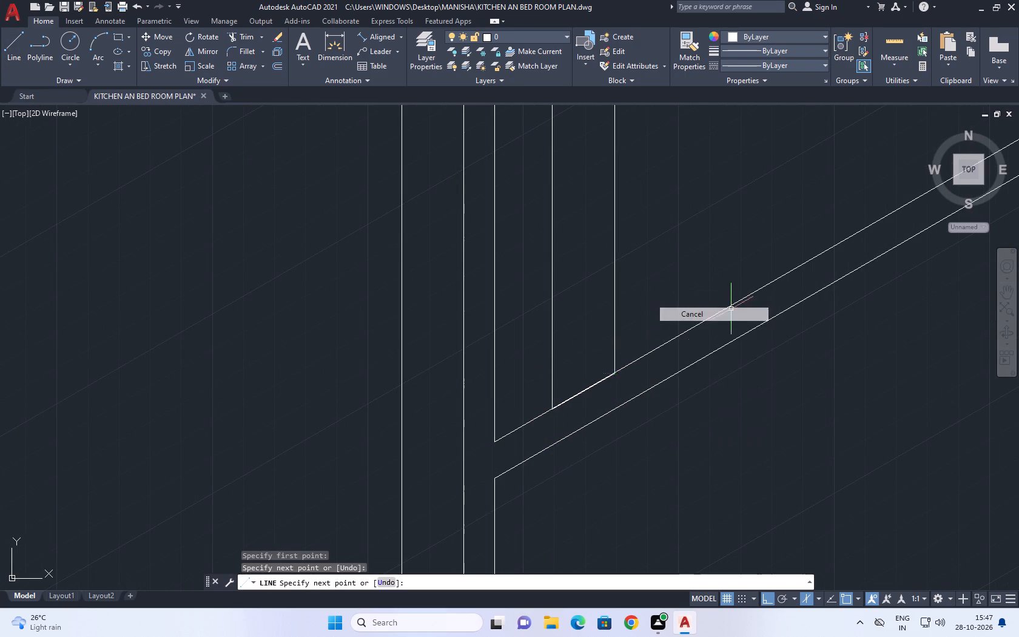
Copy the closed upright outline along the lowest shelf as a five-item array spaced 20 apart, edge to edge.
scroll(605, 385, "up", 5)
scroll(704, 354, "down", 14)
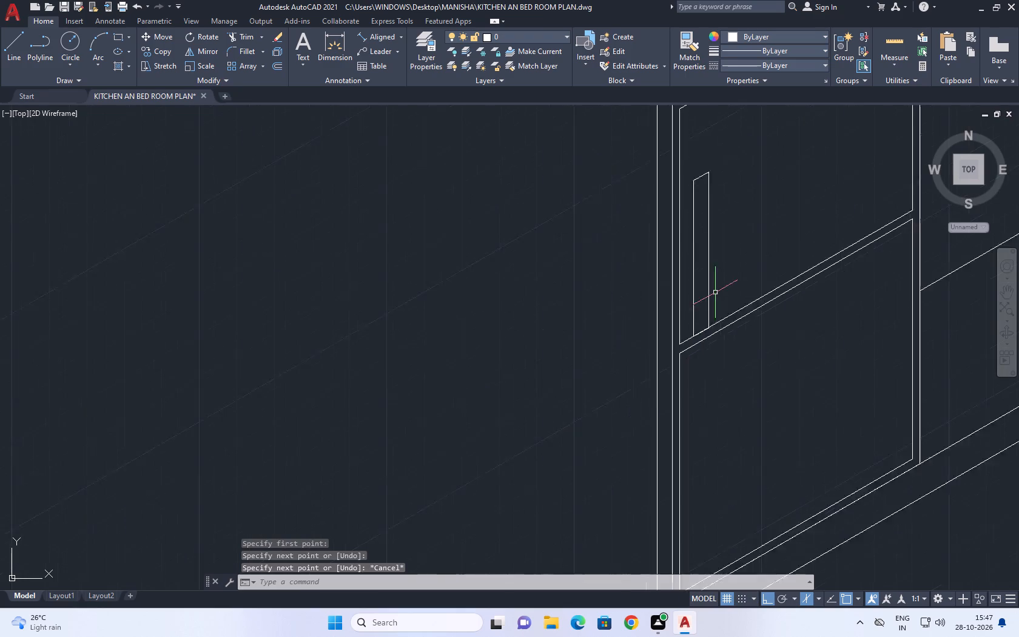
scroll(715, 292, "down", 2)
middle_click_drag(722, 254, 673, 298)
scroll(667, 307, "down", 1)
scroll(666, 312, "up", 4)
left_click(657, 286)
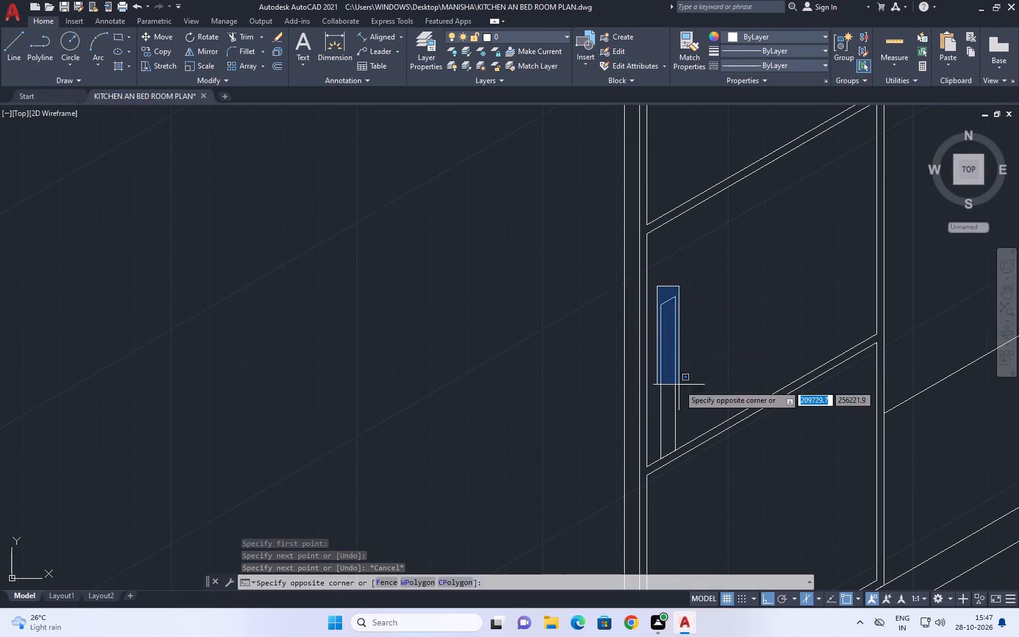
left_click(693, 465)
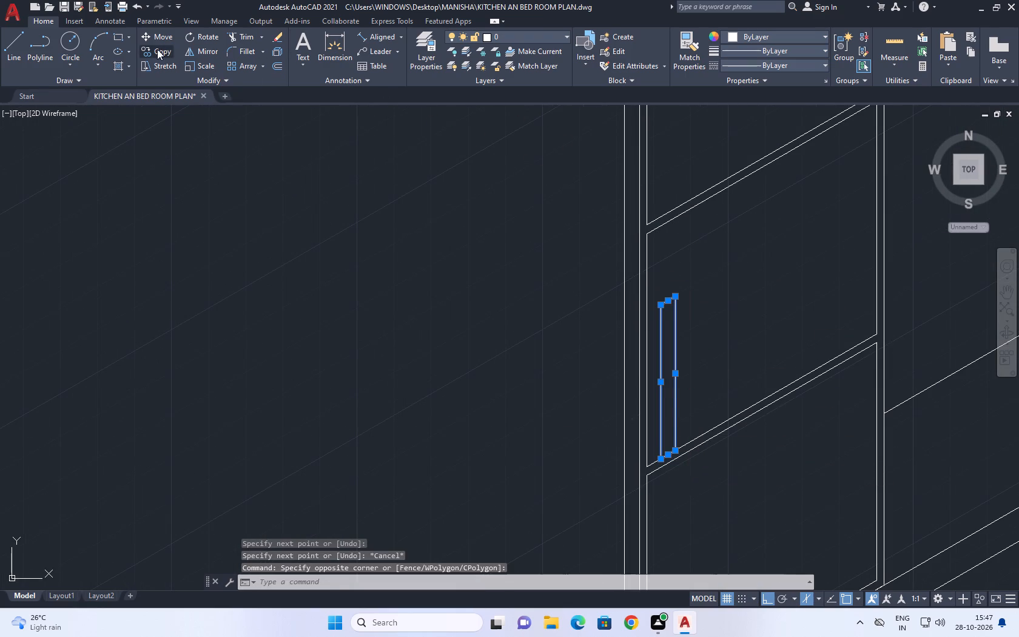
left_click(157, 49)
middle_click_drag(724, 325, 571, 325)
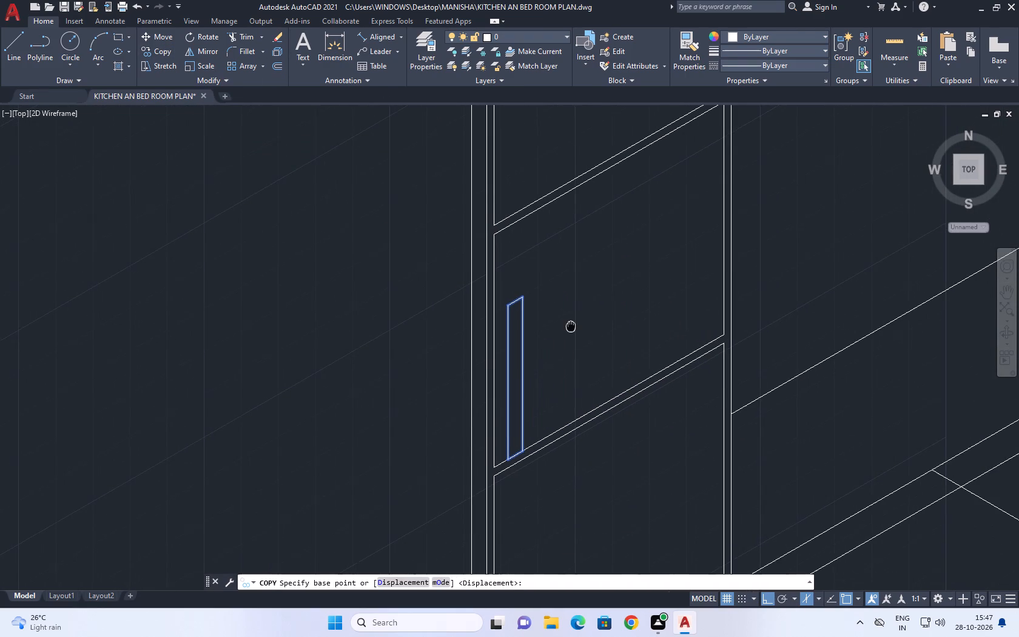
middle_click_drag(571, 325, 578, 329)
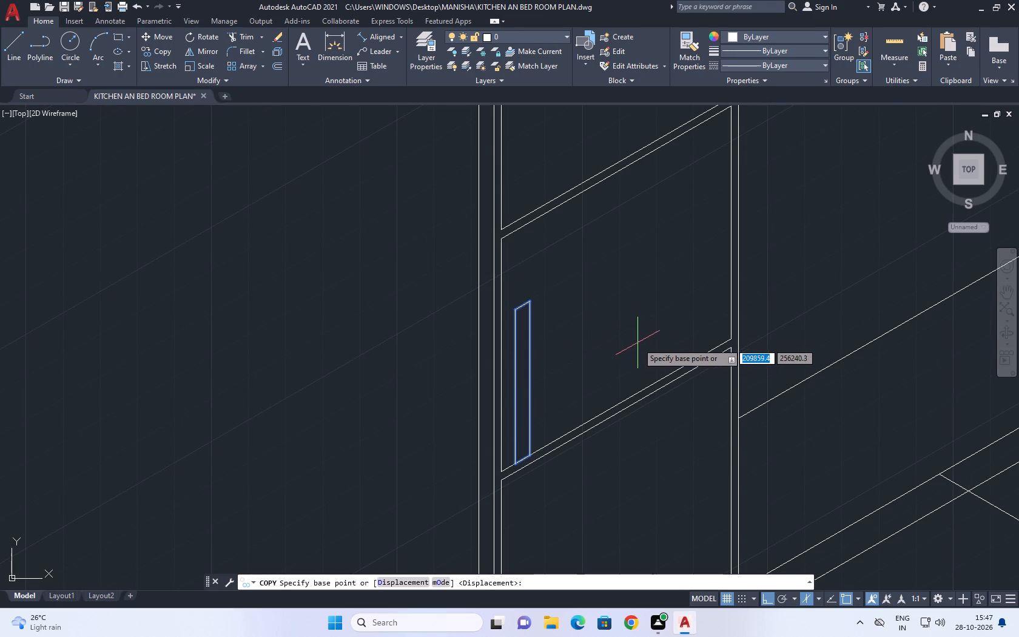
scroll(559, 459, "up", 2)
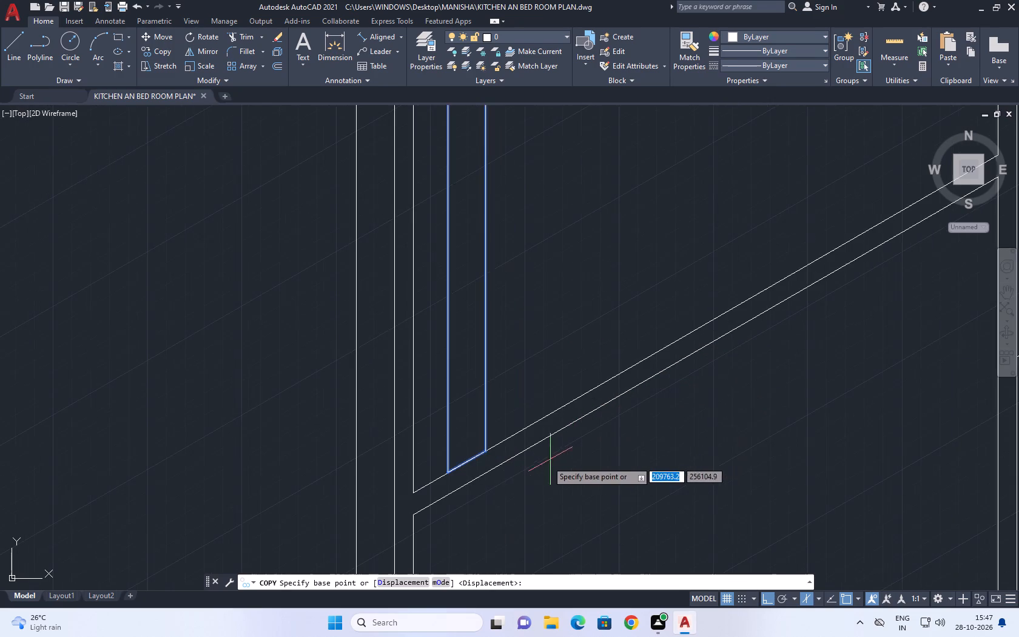
left_click(448, 471)
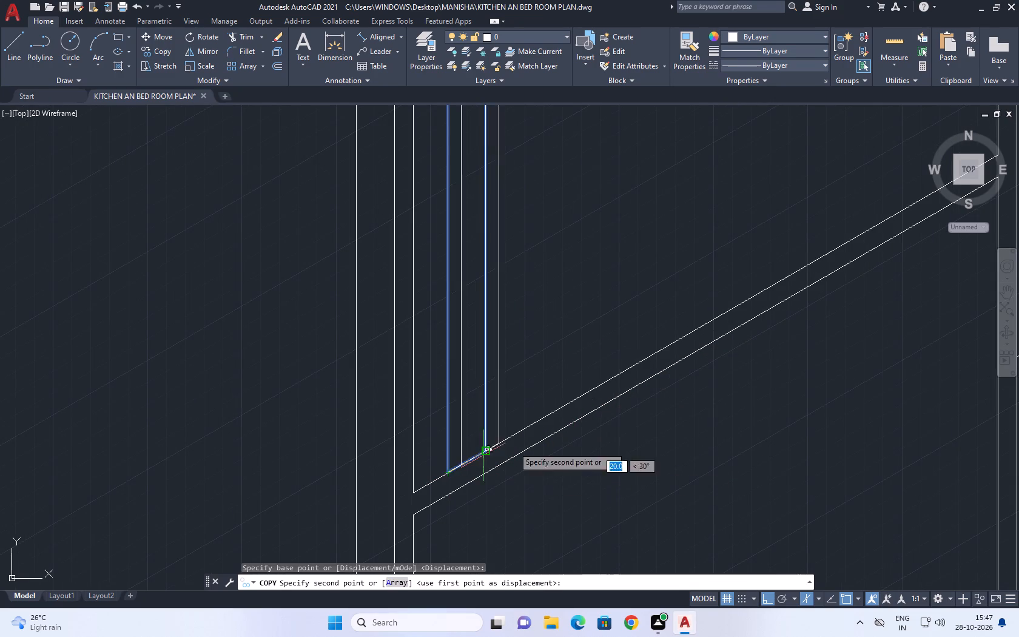
scroll(658, 381, "down", 4)
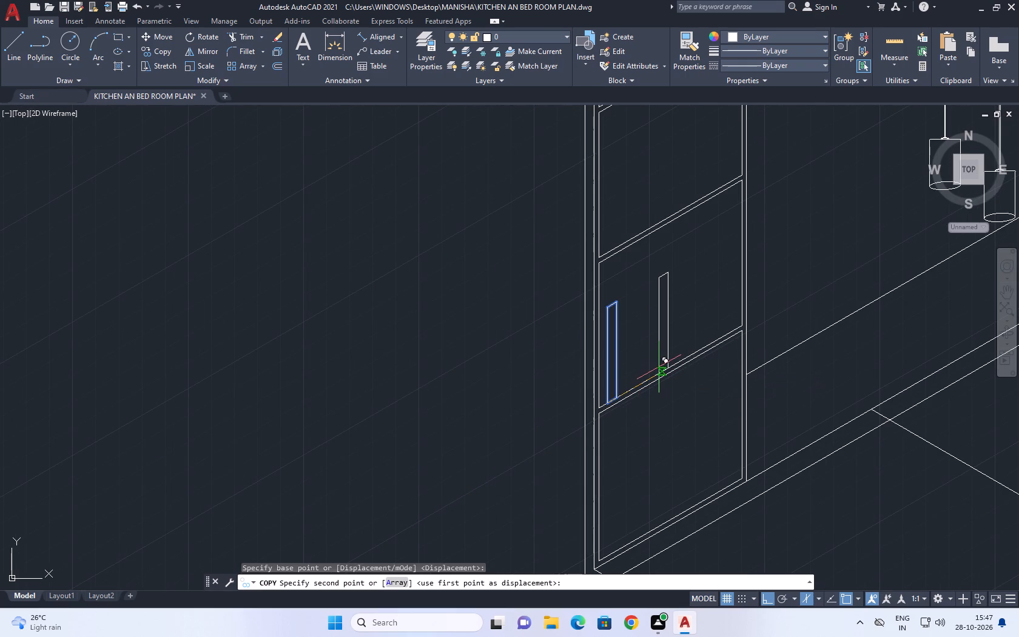
type("A")
key("space")
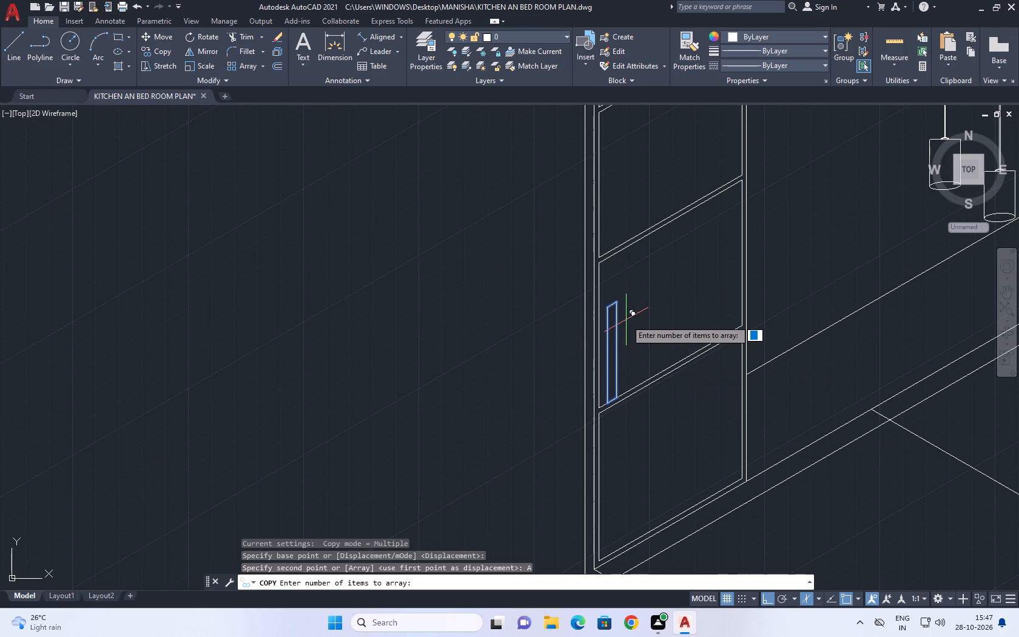
key("6")
key("BackSpace")
key("5")
key("Return")
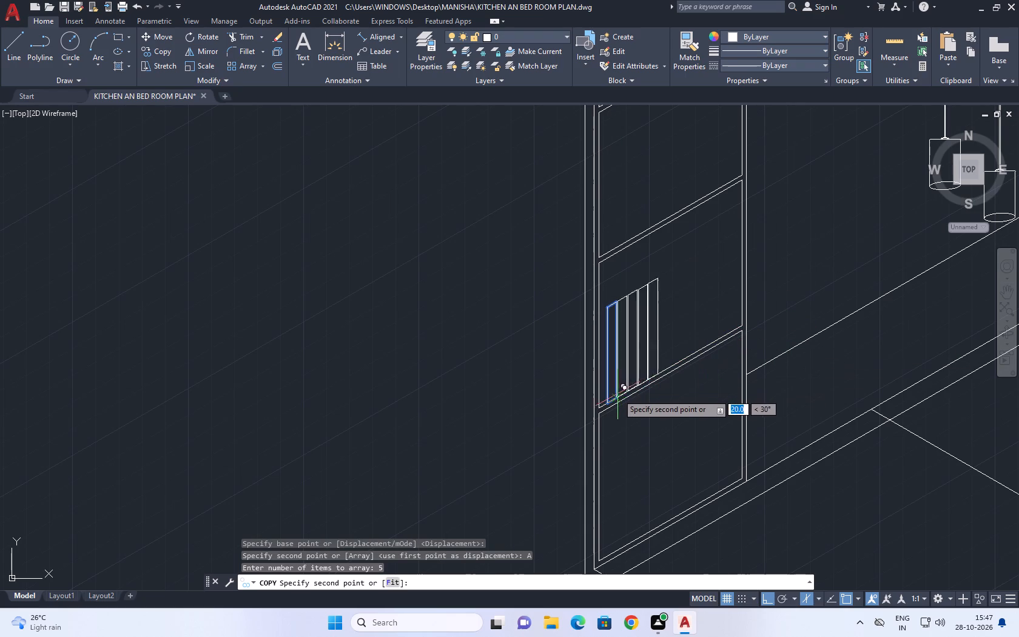
scroll(614, 399, "up", 2)
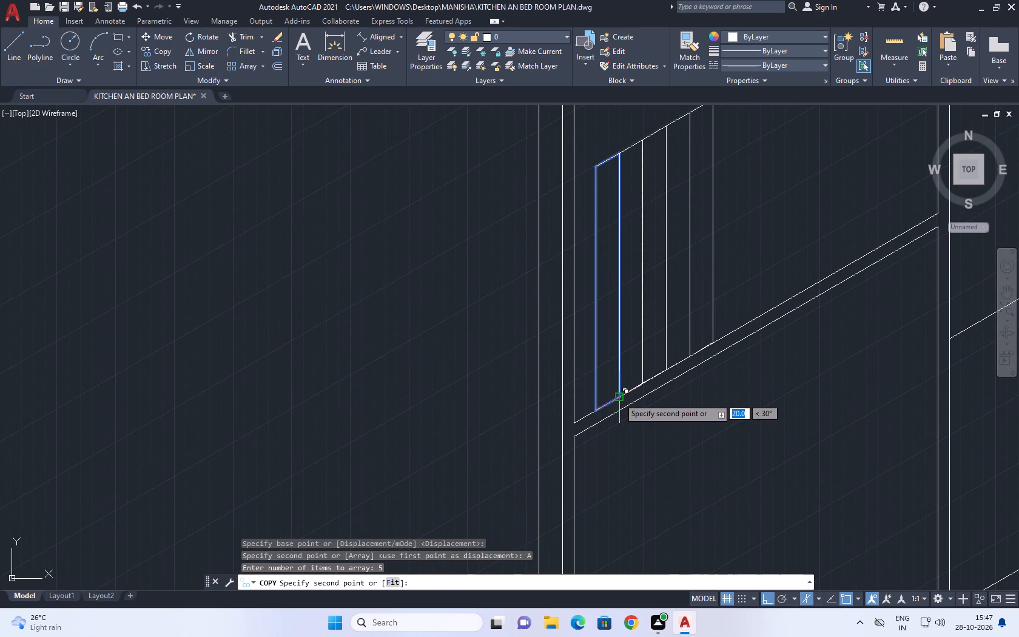
left_click(619, 398)
Place one more copy of the upright against the far end of the row on the lowest shelf.
left_click(716, 343)
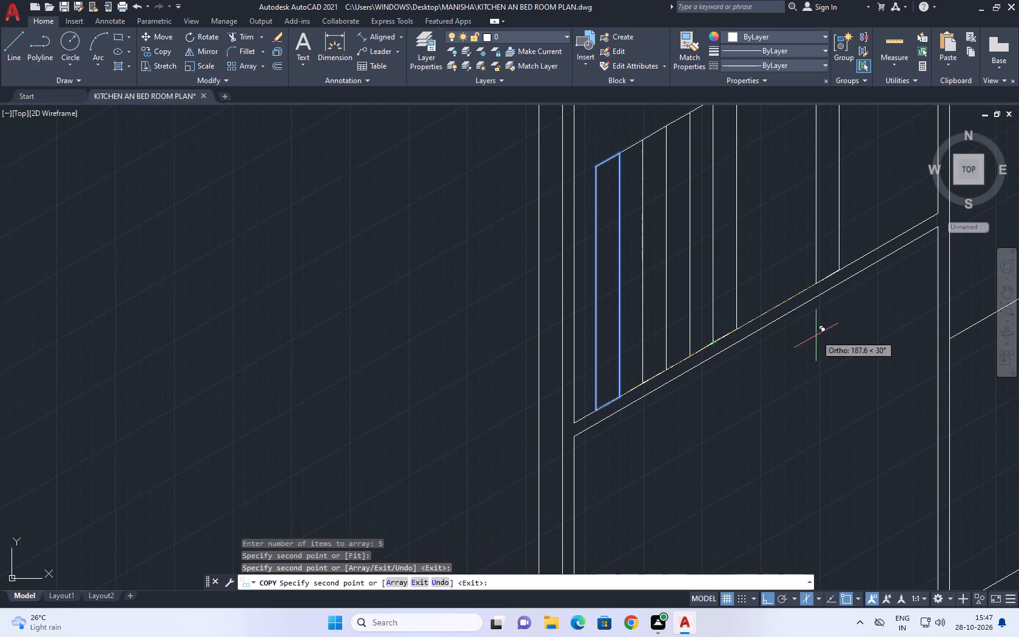
right_click(813, 331)
left_click(844, 350)
Examine the row of uprights on the lowest shelf and the empty shelves above it in the inset frame.
middle_click_drag(733, 272, 720, 391)
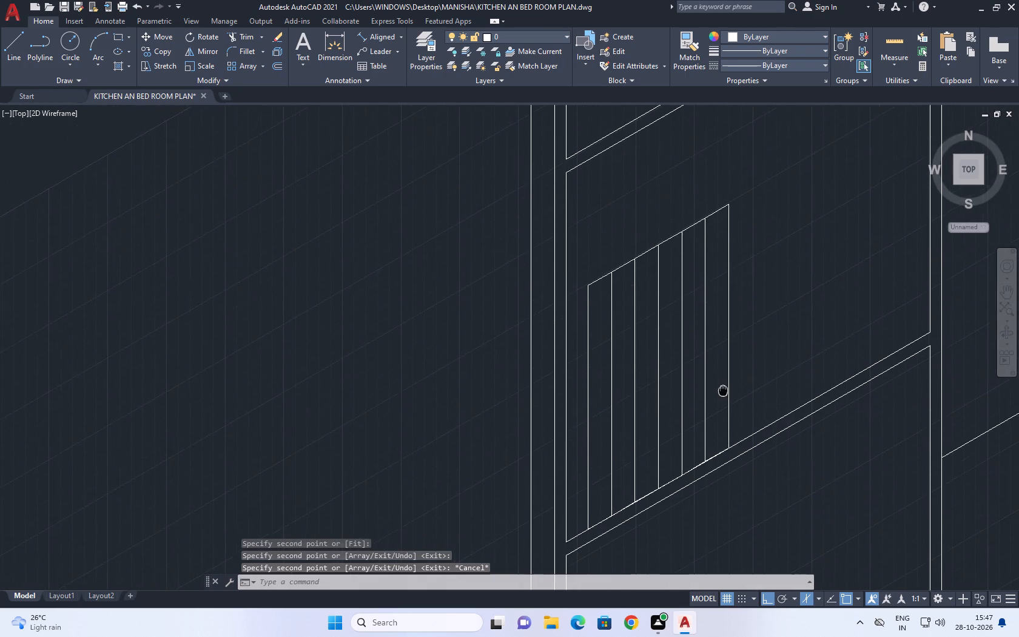
middle_click_drag(720, 391, 739, 398)
middle_click(742, 400)
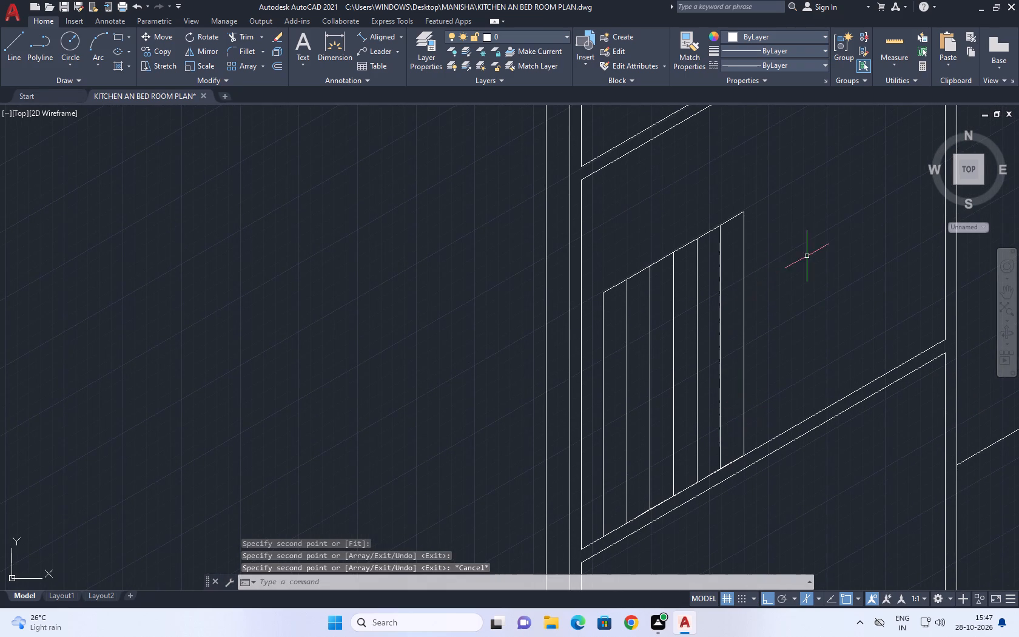
middle_click_drag(815, 278, 816, 359)
middle_click(816, 359)
scroll(801, 345, "down", 1)
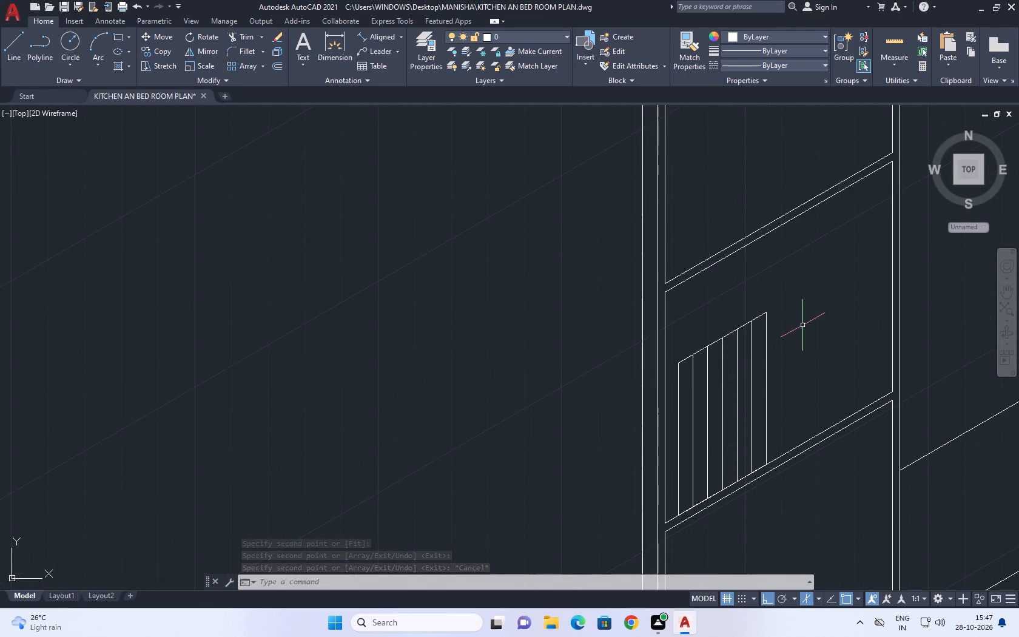
middle_click_drag(823, 306, 632, 285)
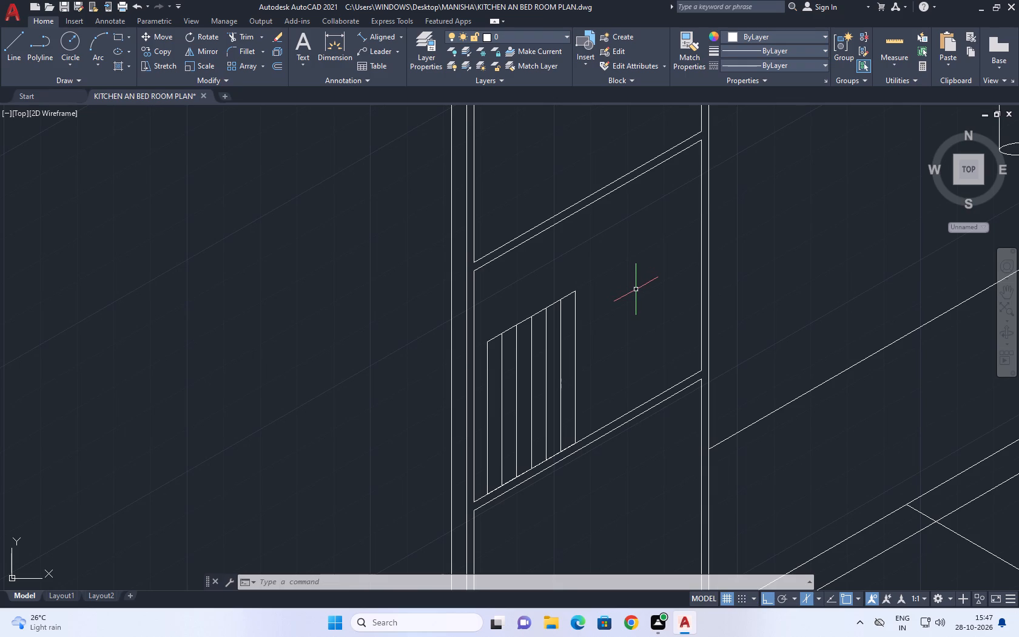
scroll(614, 326, "down", 1)
middle_click_drag(840, 251, 850, 290)
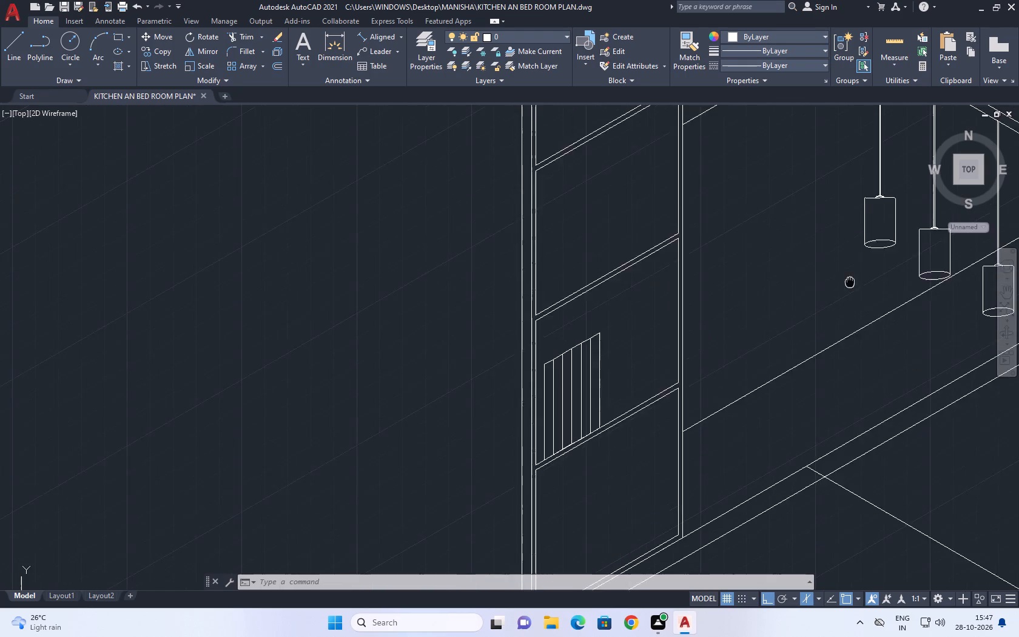
middle_click_drag(850, 290, 854, 441)
scroll(854, 441, "down", 2)
scroll(776, 388, "up", 2)
middle_click_drag(784, 345, 750, 349)
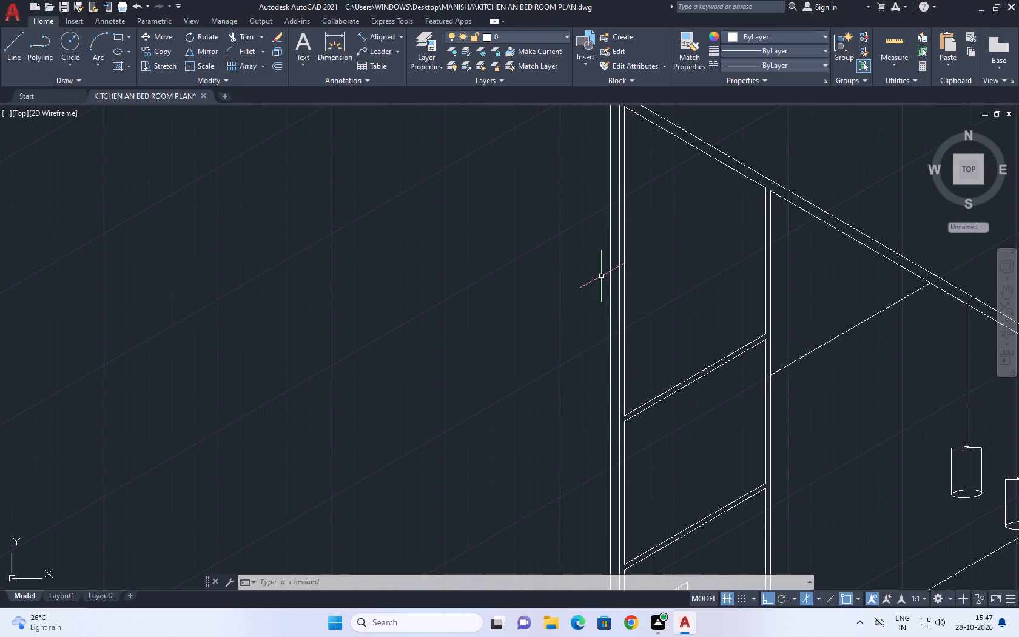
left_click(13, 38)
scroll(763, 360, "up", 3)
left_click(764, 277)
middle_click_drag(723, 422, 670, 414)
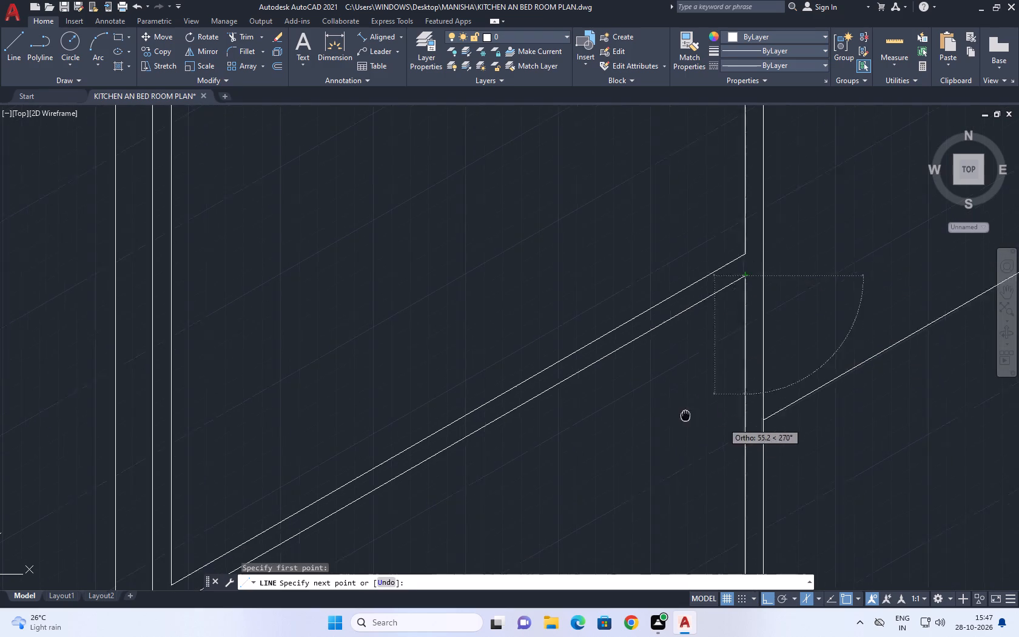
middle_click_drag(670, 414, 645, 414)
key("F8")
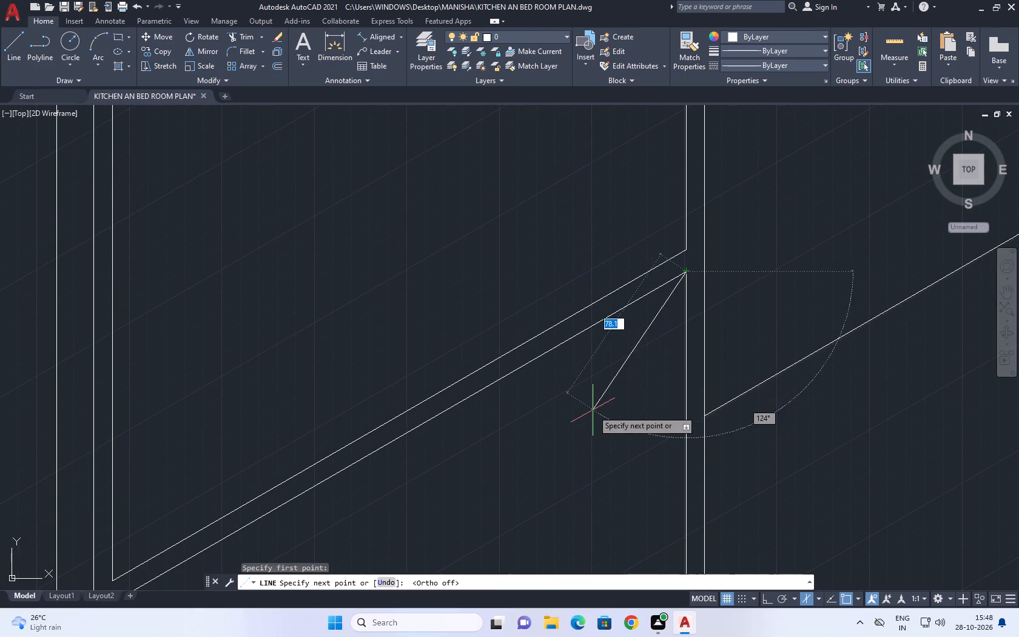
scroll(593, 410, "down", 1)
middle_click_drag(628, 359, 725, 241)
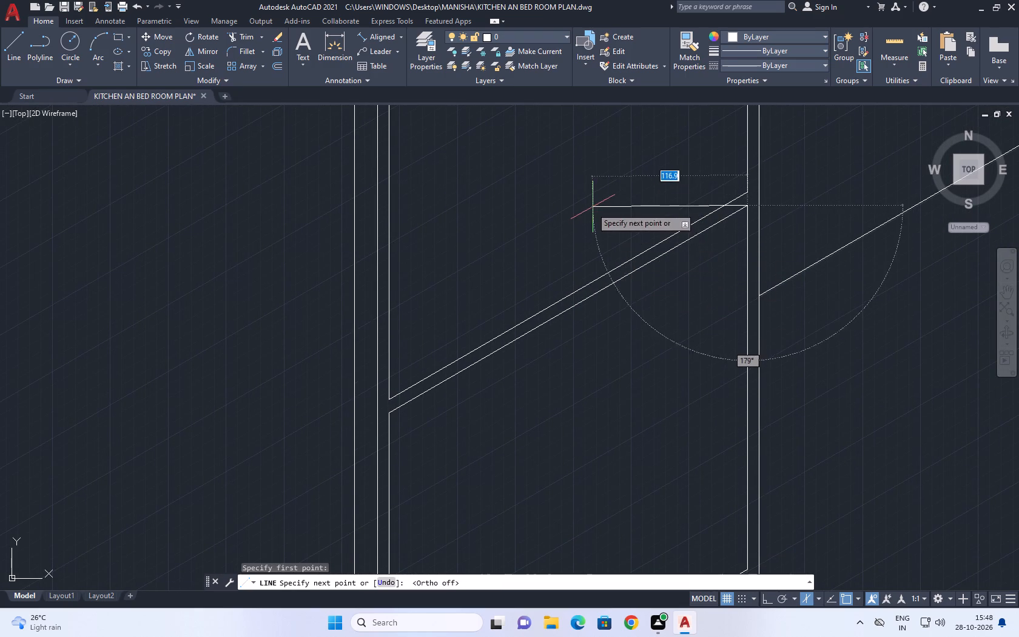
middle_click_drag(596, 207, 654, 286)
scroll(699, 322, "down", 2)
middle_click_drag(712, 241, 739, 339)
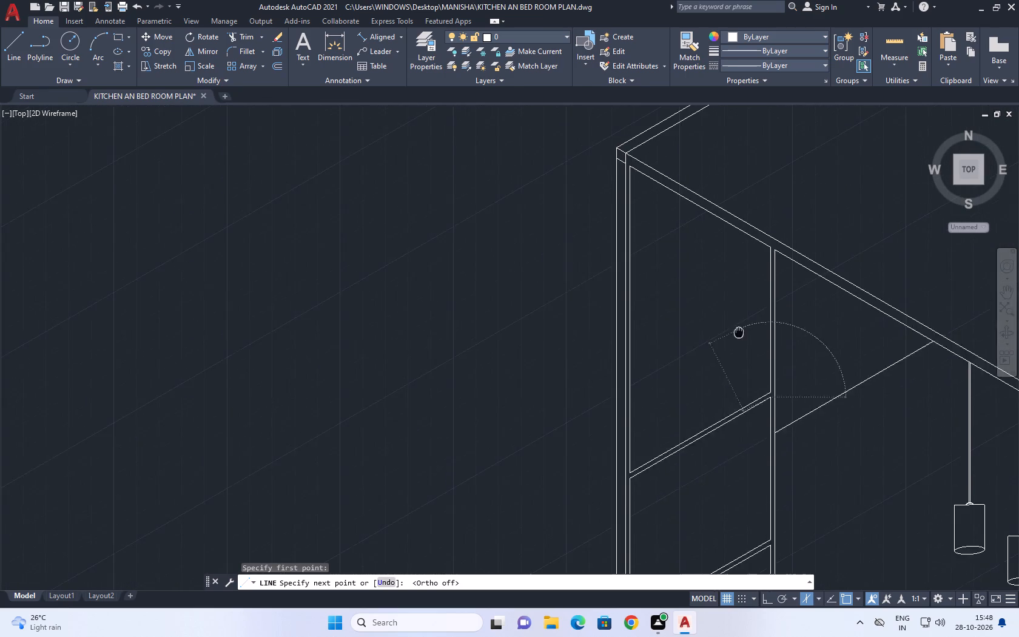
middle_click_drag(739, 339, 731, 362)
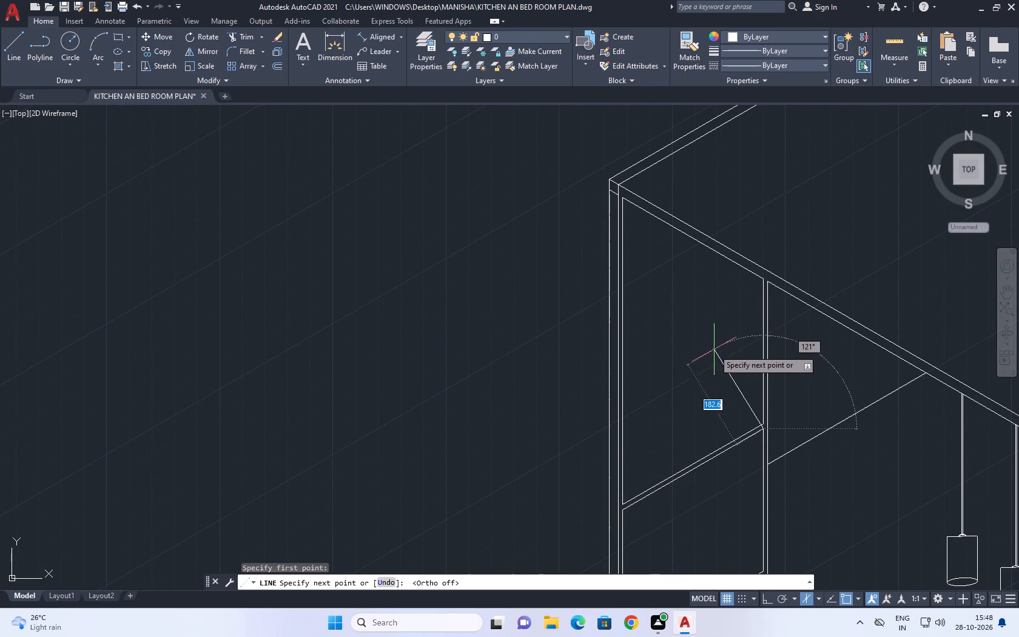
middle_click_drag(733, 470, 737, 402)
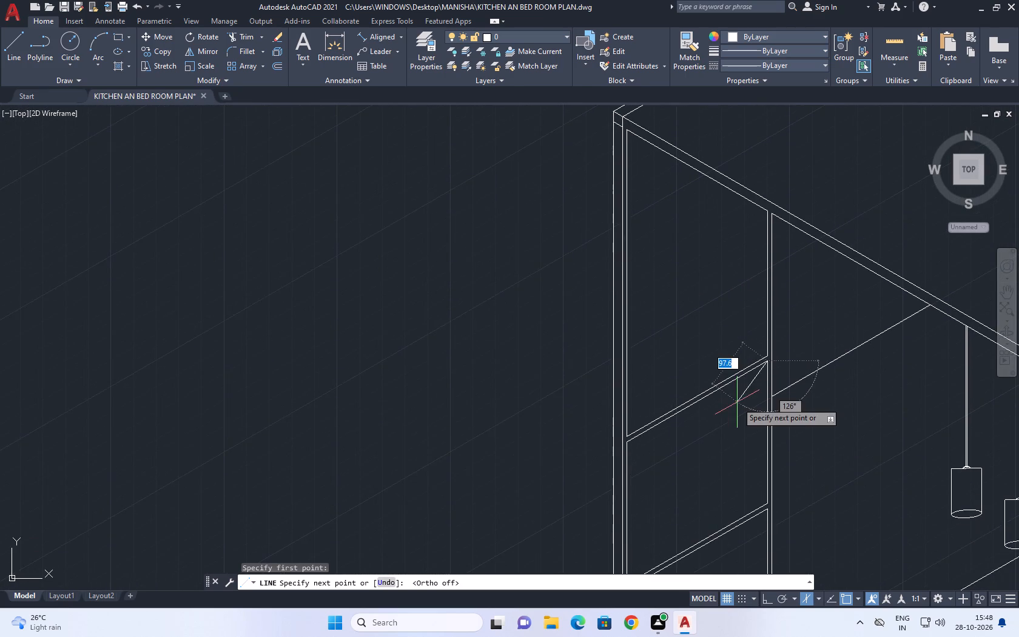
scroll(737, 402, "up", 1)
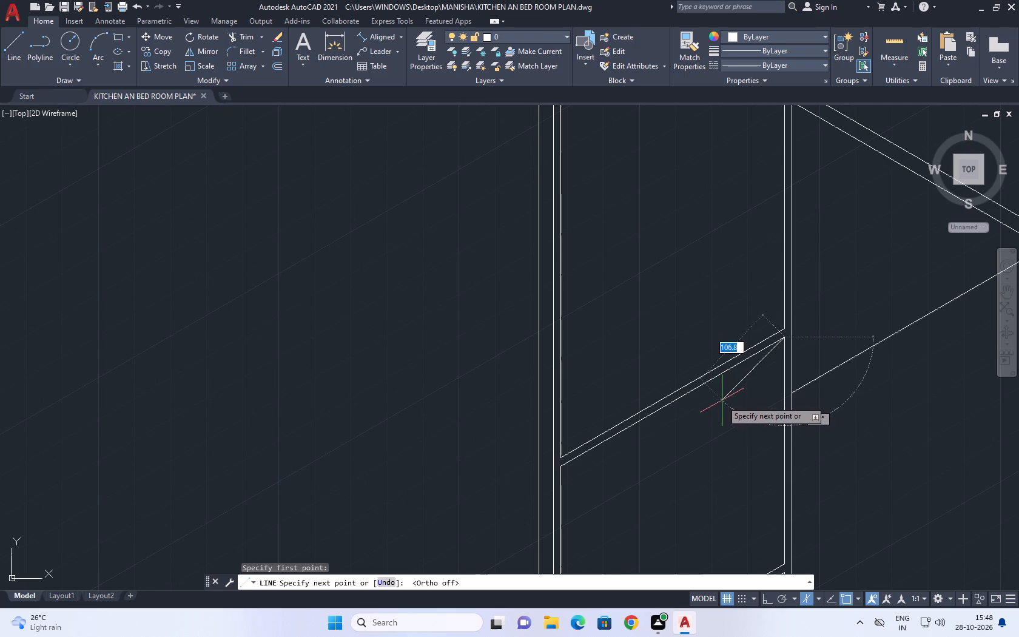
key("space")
Copy the middle compartment's inner vertical edge 200 along the shelf, undo that, and copy it 100 instead.
scroll(723, 403, "down", 1)
middle_click_drag(767, 474, 736, 426)
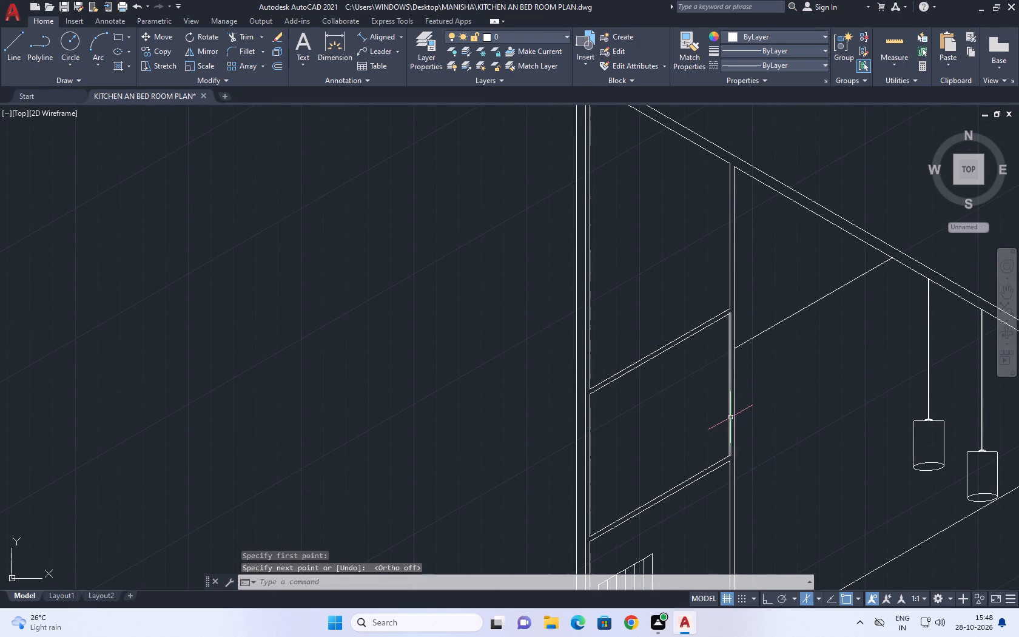
left_click(730, 417)
middle_click_drag(700, 430, 721, 467)
key("c")
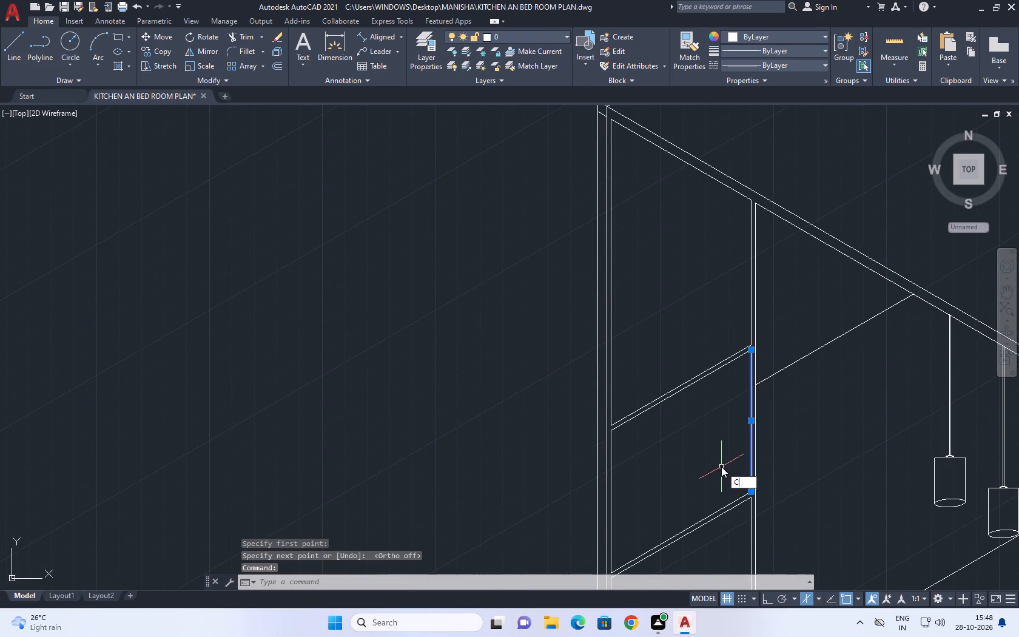
key("o")
key("space")
left_click(733, 448)
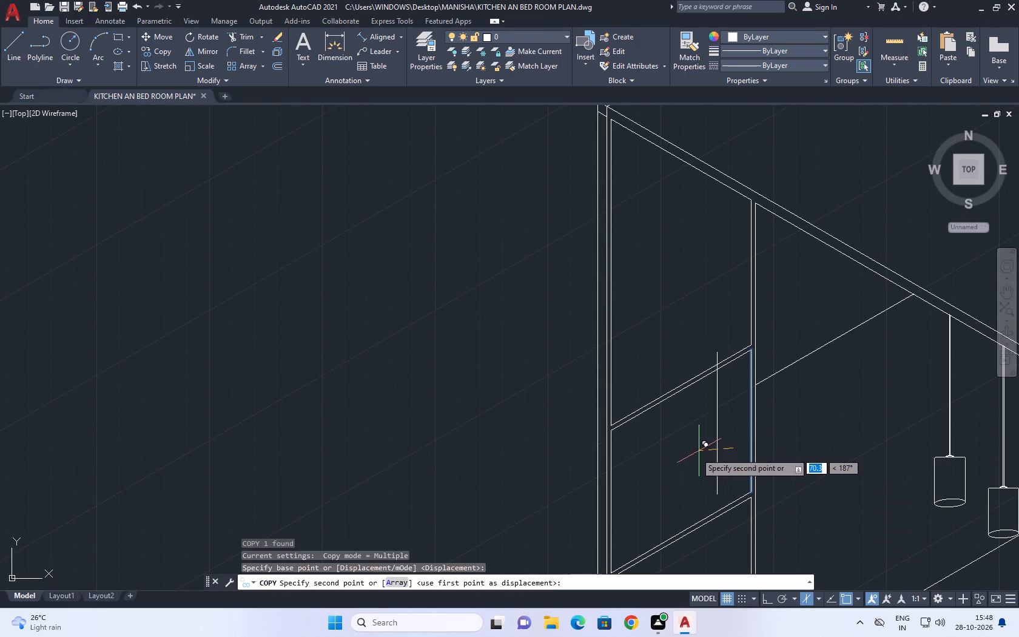
key("F8")
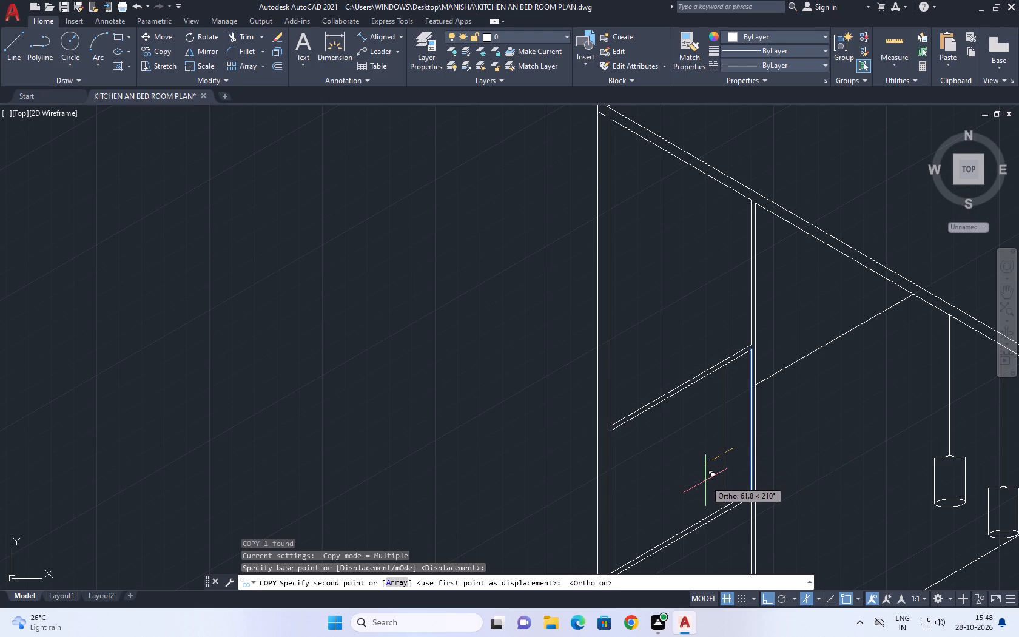
type("200")
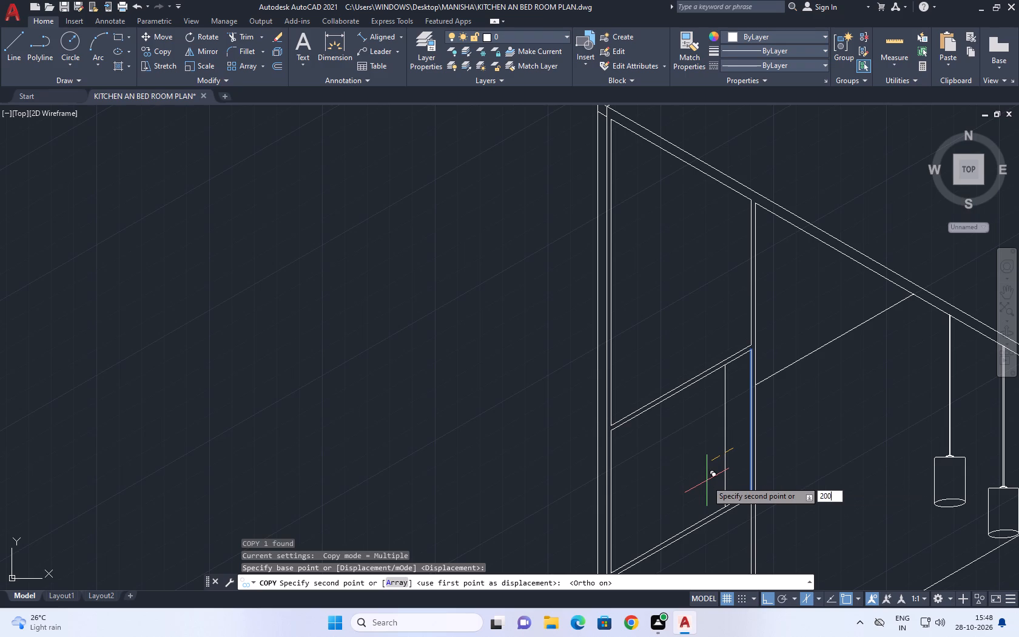
key("Return")
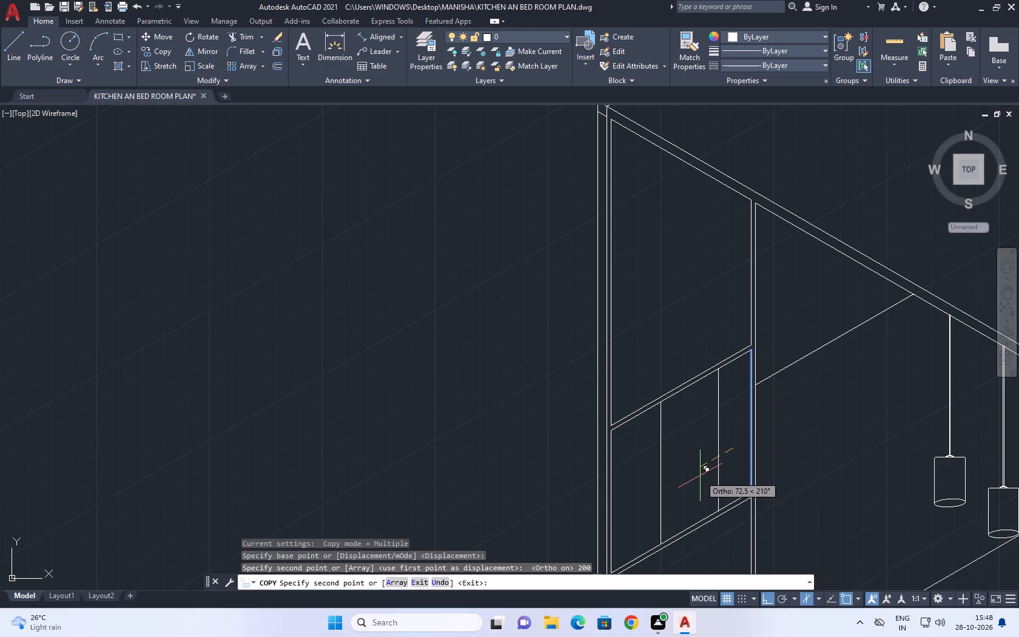
key("ctrl+z")
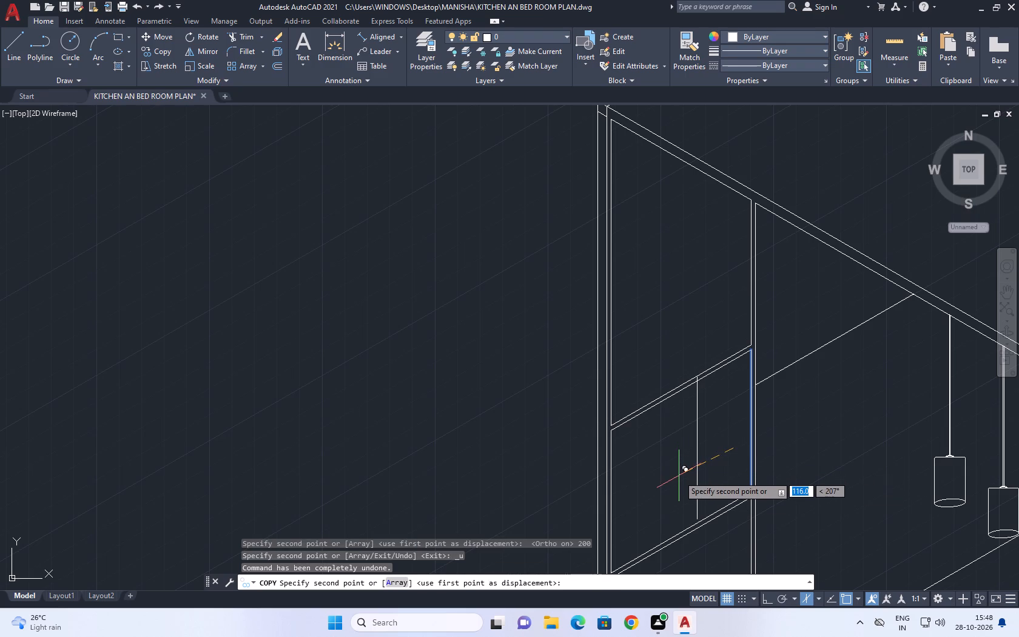
key("F8")
type("100")
key("Return")
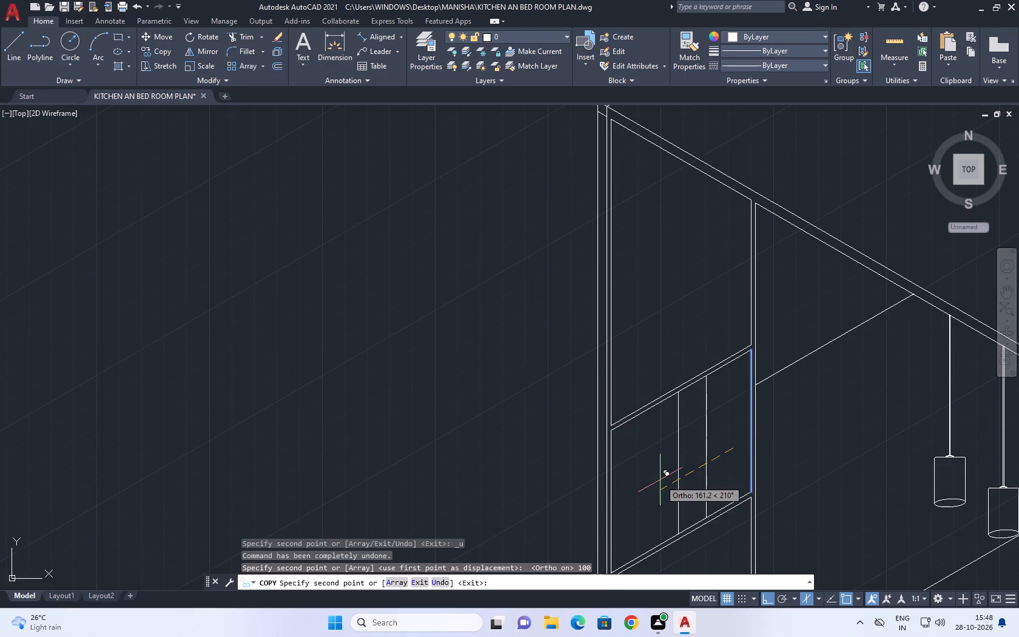
key("space")
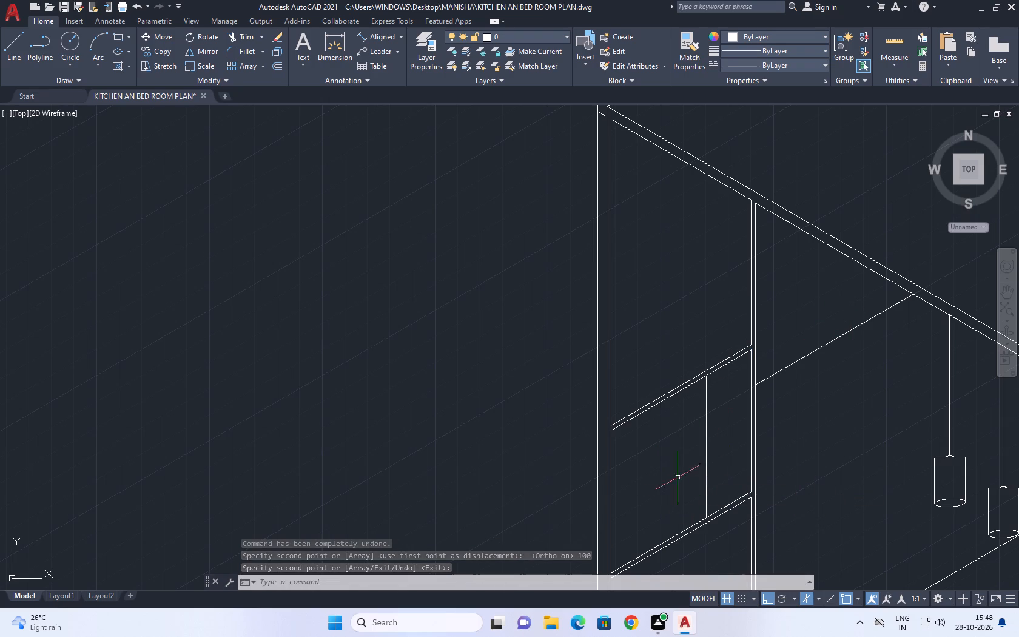
Move the copied vertical about 27 along the shelf, back toward the edge it was copied from.
left_click(730, 426)
left_click(700, 450)
middle_click_drag(807, 457, 718, 386)
key("m")
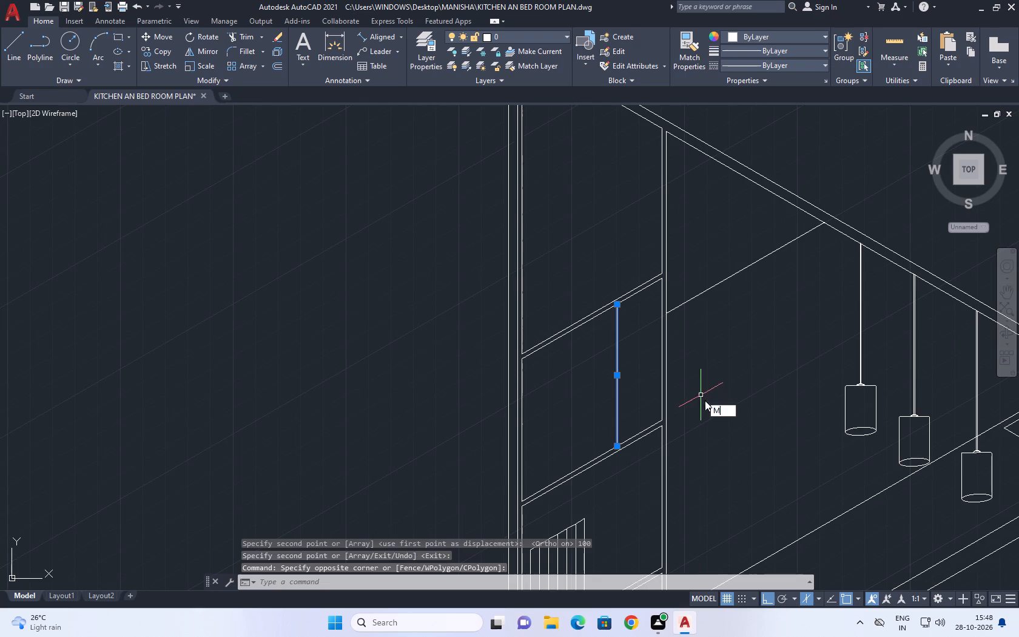
key("space")
left_click(702, 410)
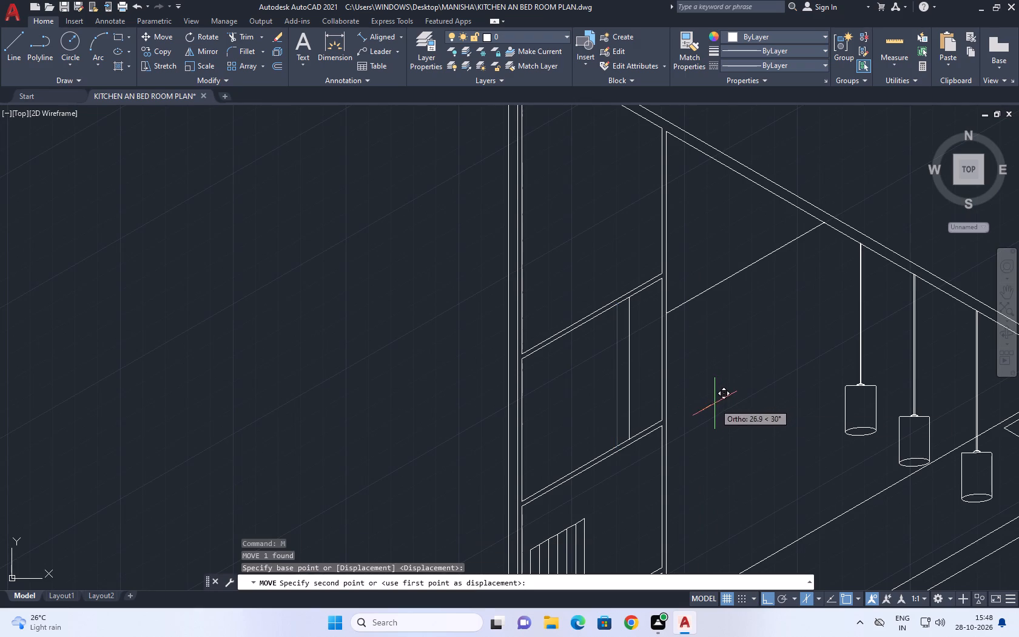
left_click(715, 403)
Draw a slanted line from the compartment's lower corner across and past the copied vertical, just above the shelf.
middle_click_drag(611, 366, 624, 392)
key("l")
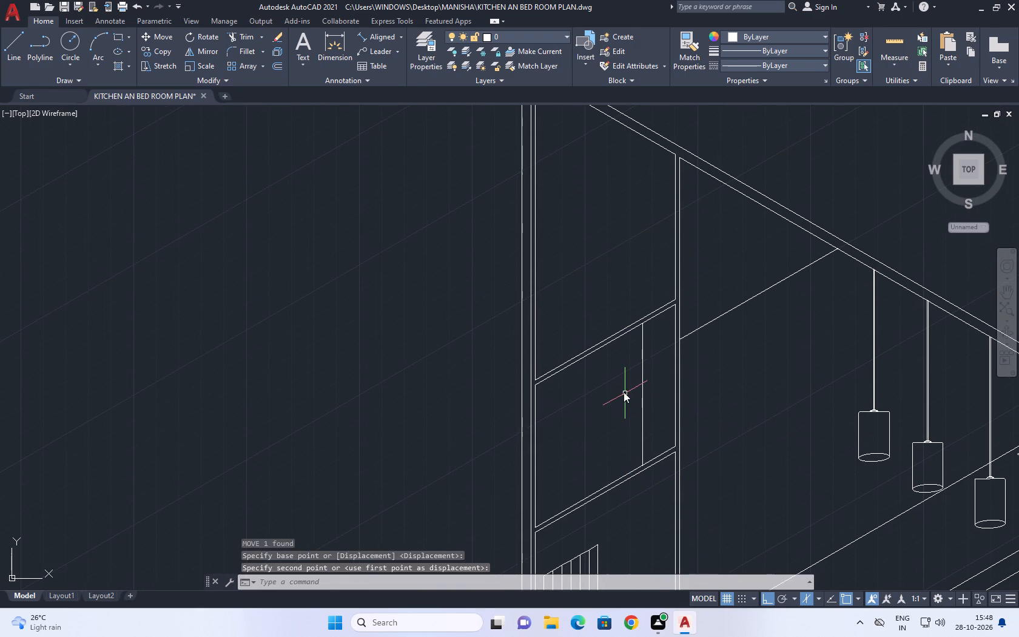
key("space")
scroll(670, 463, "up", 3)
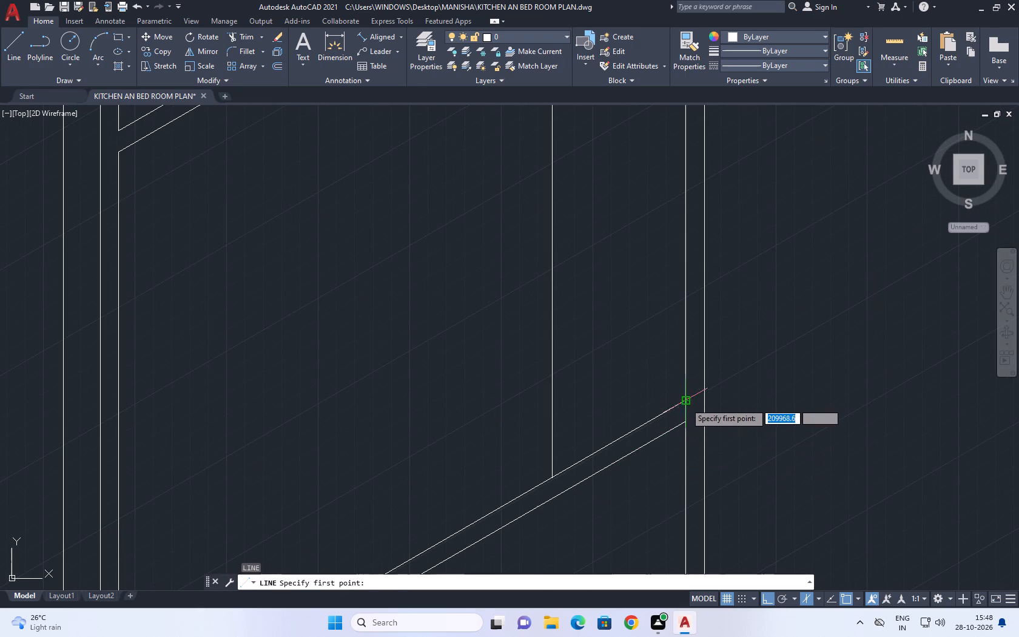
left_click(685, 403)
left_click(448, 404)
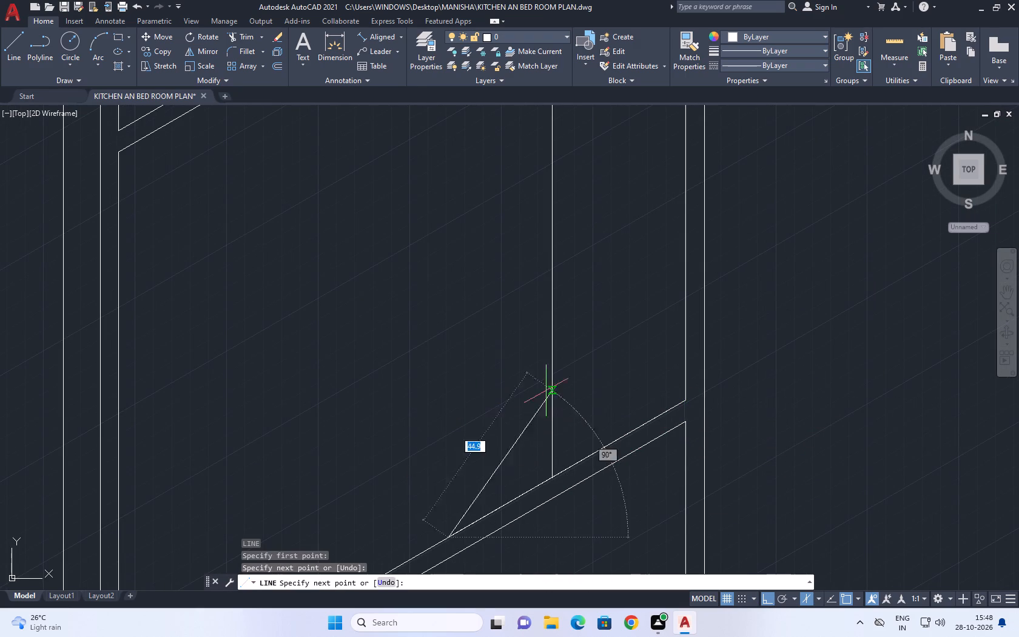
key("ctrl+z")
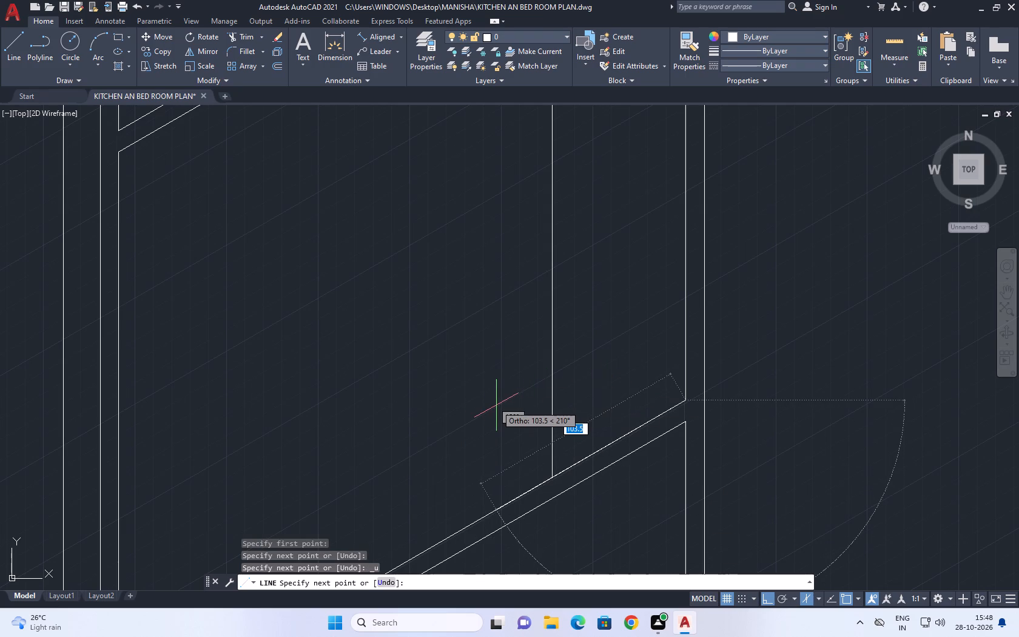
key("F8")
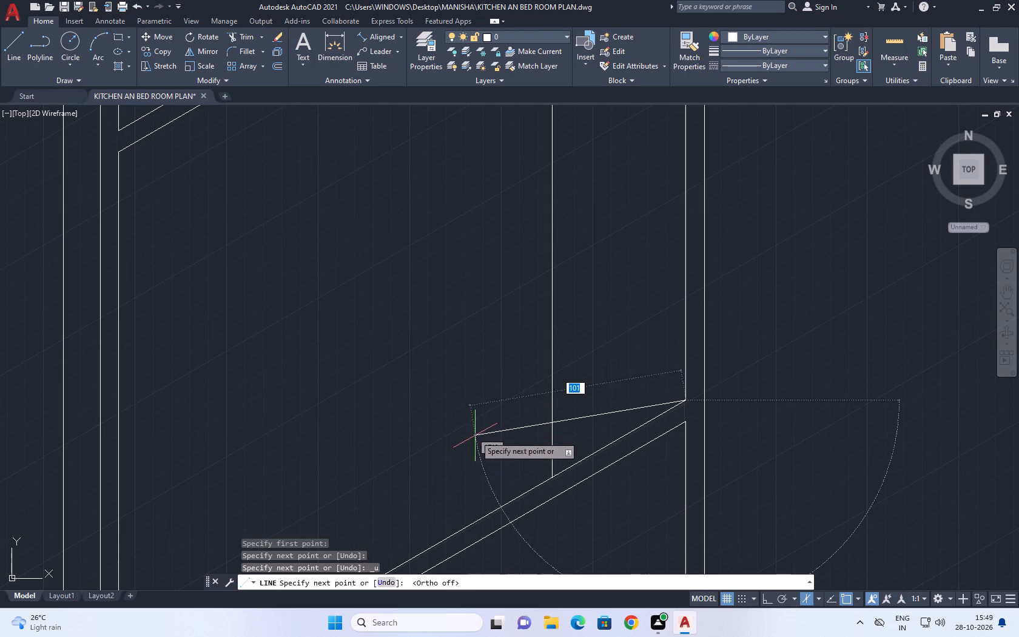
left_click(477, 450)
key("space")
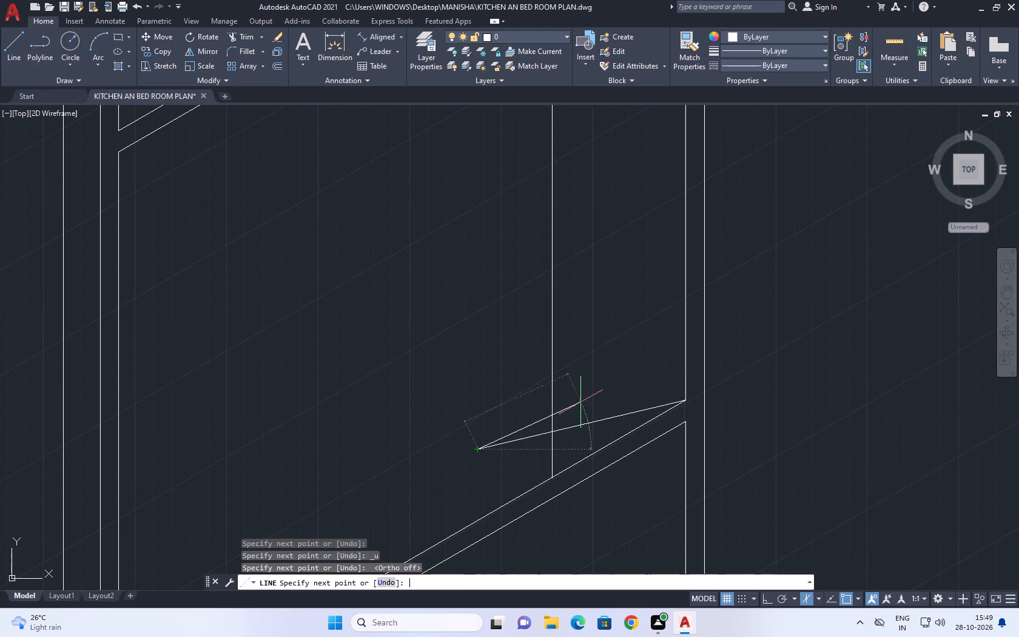
Draw a slanted line from the middle compartment's upper corner down to a point near the copied vertical's upper end.
scroll(650, 451, "down", 2)
middle_click_drag(673, 299, 674, 366)
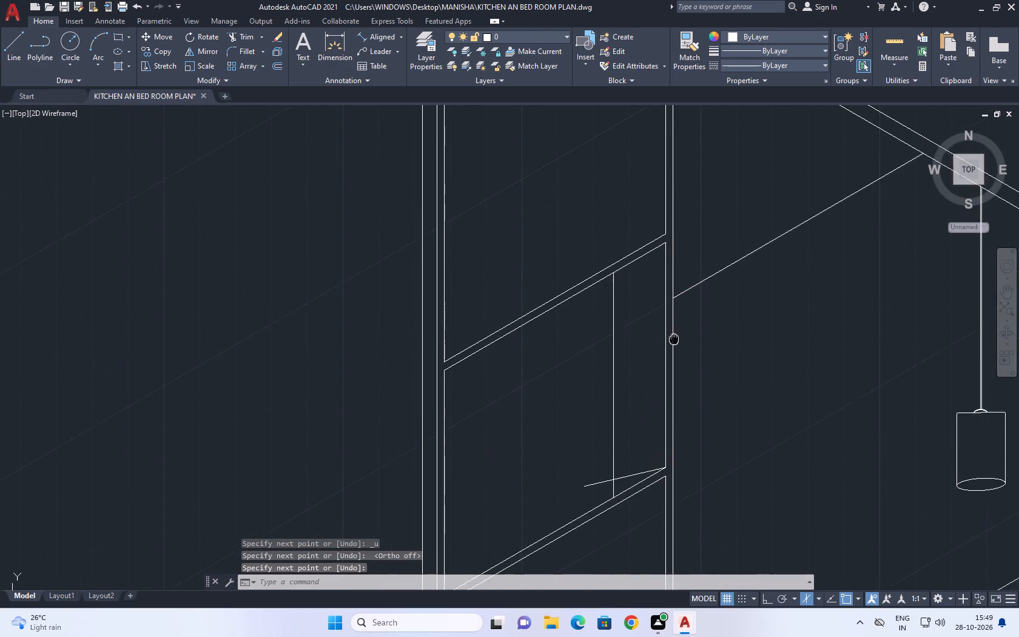
key("l")
key("space")
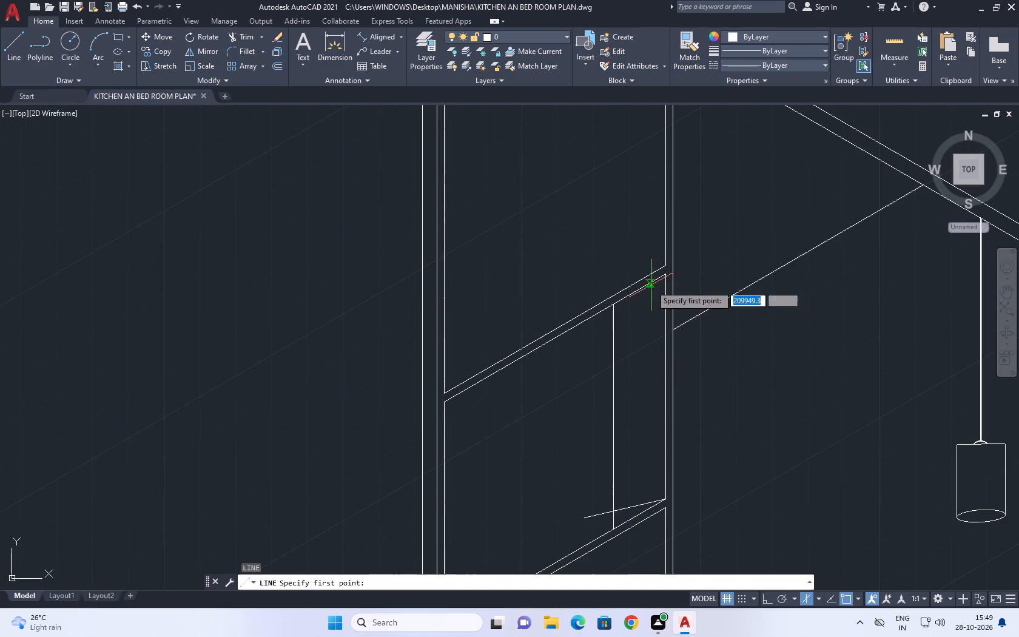
left_click(664, 277)
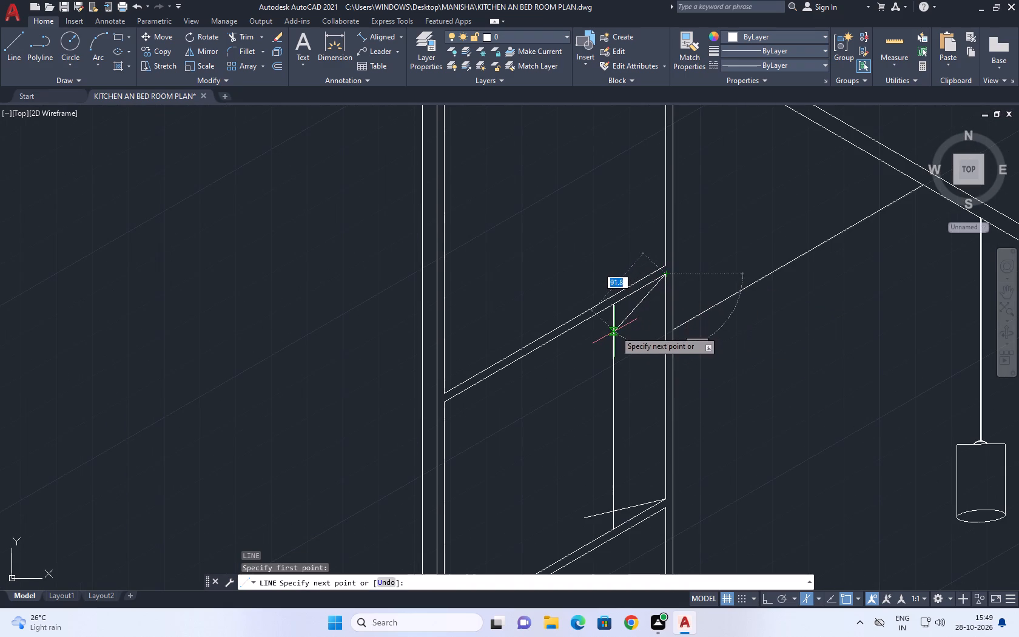
left_click(614, 333)
key("space")
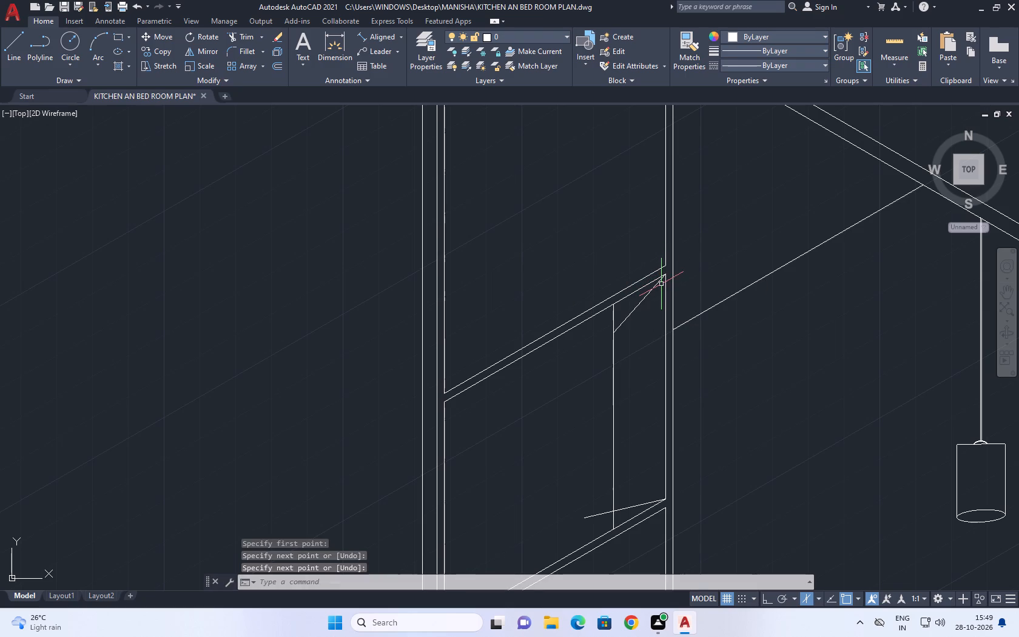
Trim the vertical's ends beyond the two slanted lines and the lower slanted line's overhang.
key("t")
key("r")
key("space")
left_click(616, 315)
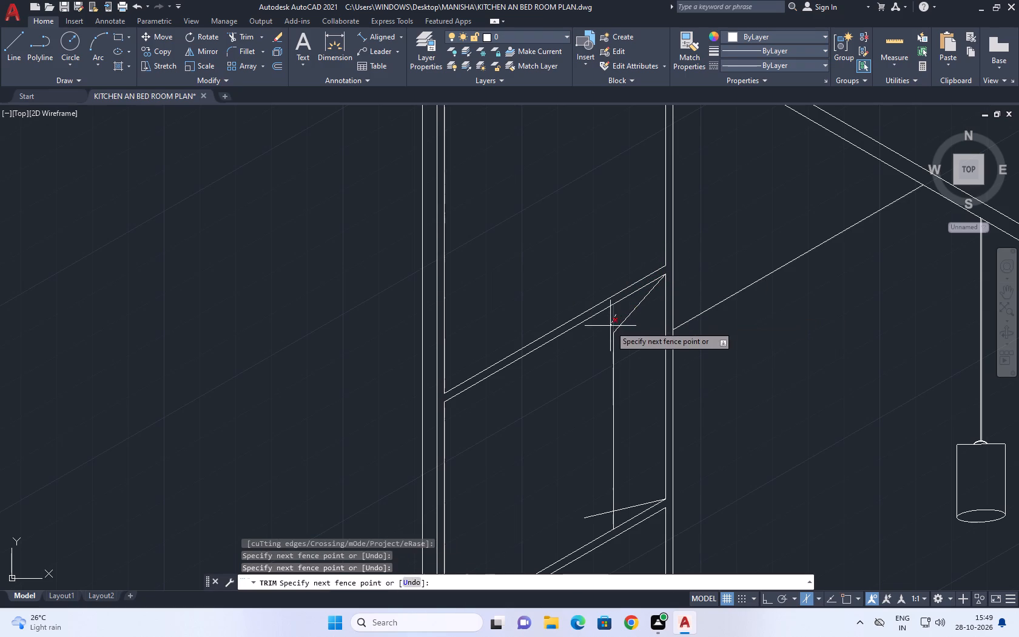
left_click(610, 326)
middle_click_drag(677, 385, 689, 309)
scroll(636, 420, "up", 3)
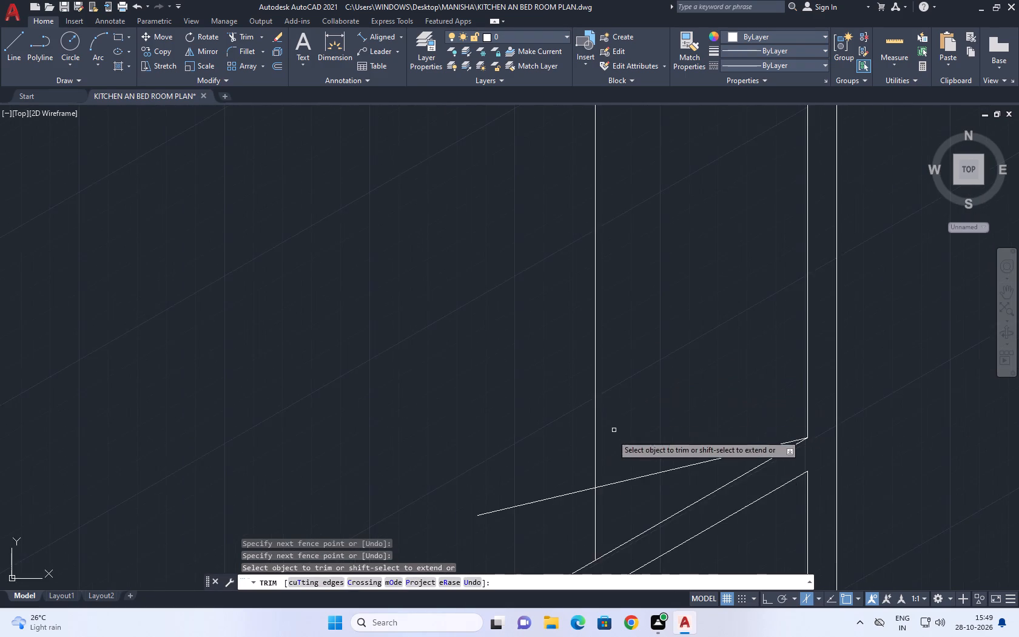
scroll(611, 440, "up", 1)
middle_click_drag(616, 499, 734, 316)
left_click(719, 370)
left_click(613, 312)
right_click(624, 286)
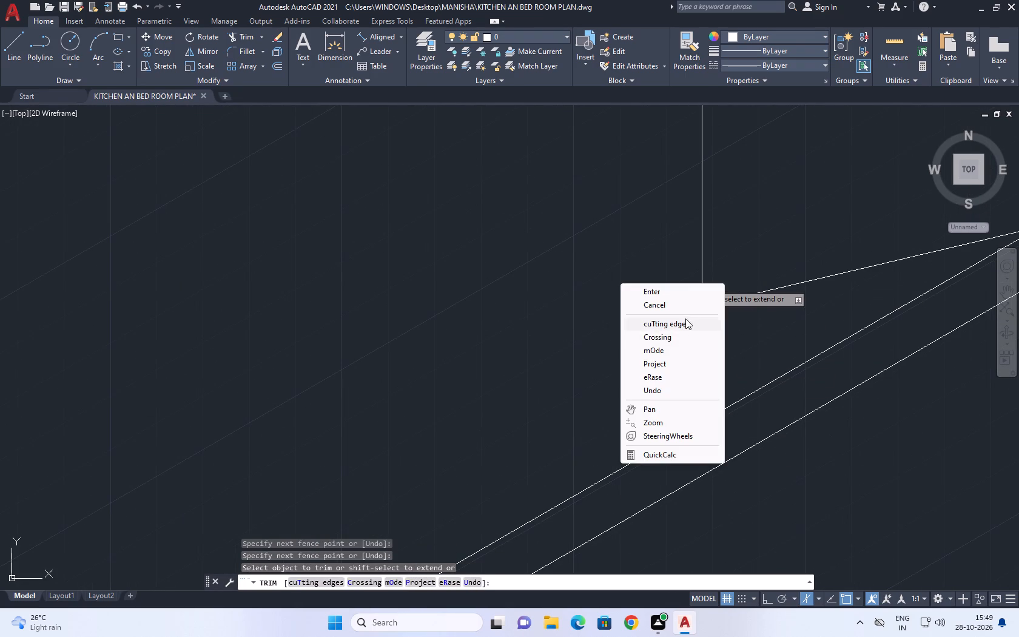
left_click(687, 310)
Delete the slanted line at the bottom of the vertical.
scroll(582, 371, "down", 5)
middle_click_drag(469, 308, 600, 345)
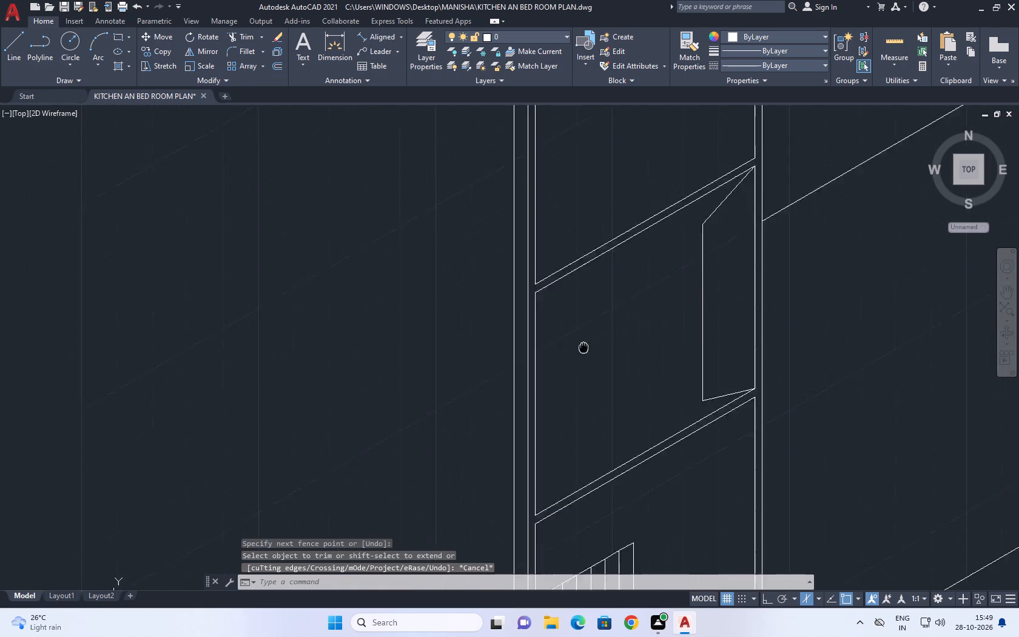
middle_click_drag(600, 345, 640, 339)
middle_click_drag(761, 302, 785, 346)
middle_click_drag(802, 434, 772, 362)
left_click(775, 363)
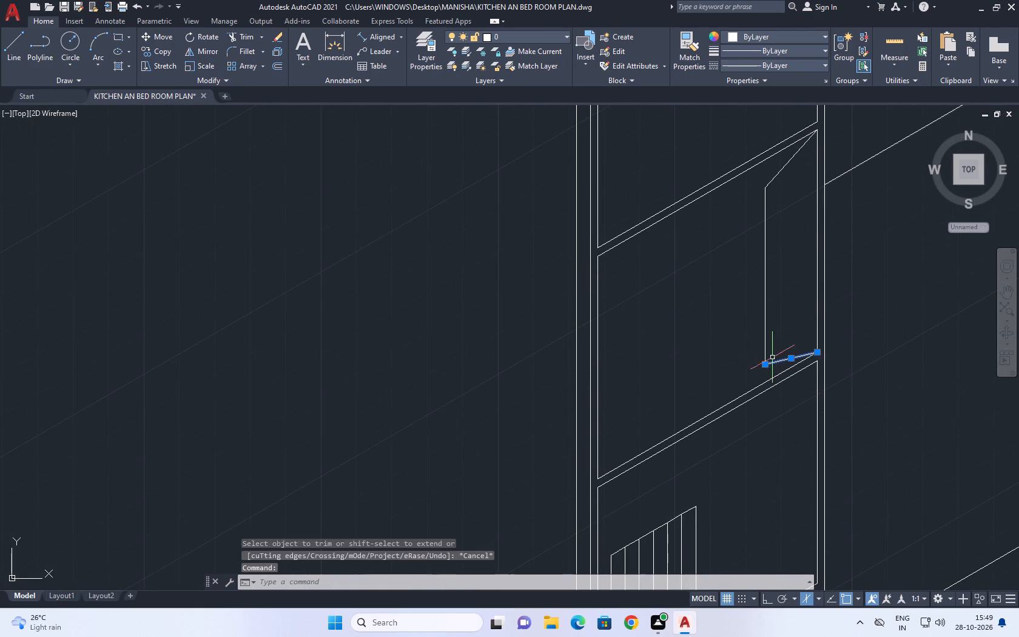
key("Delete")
Extend both ends of the middle compartment's vertical to the shelf edges above and below it.
middle_click_drag(738, 261, 744, 307)
scroll(744, 301, "up", 1)
key("e")
key("x")
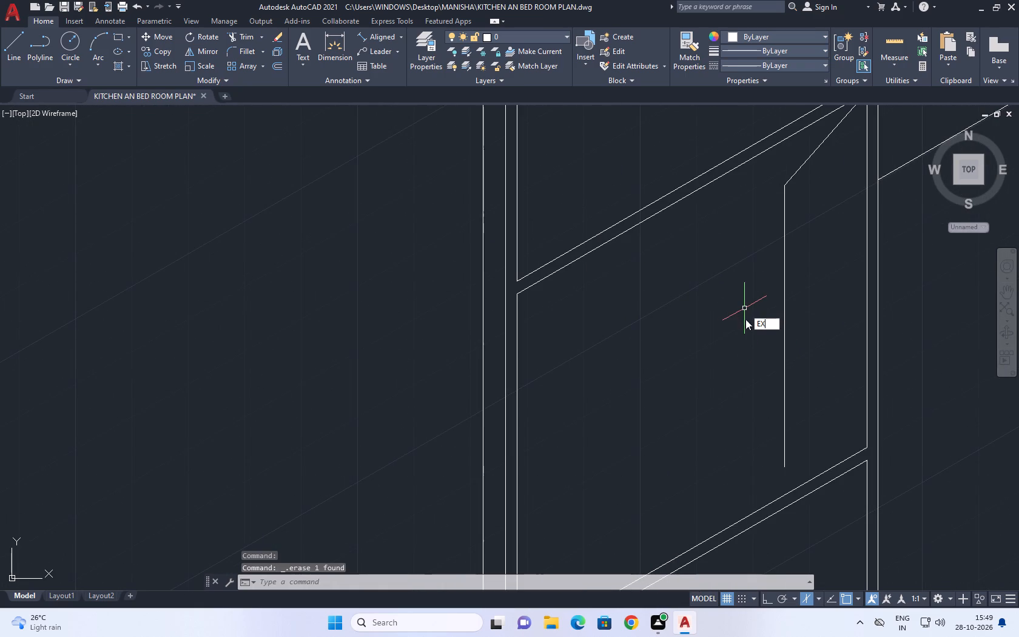
key("space")
left_click(792, 309)
left_click(752, 349)
left_click(792, 350)
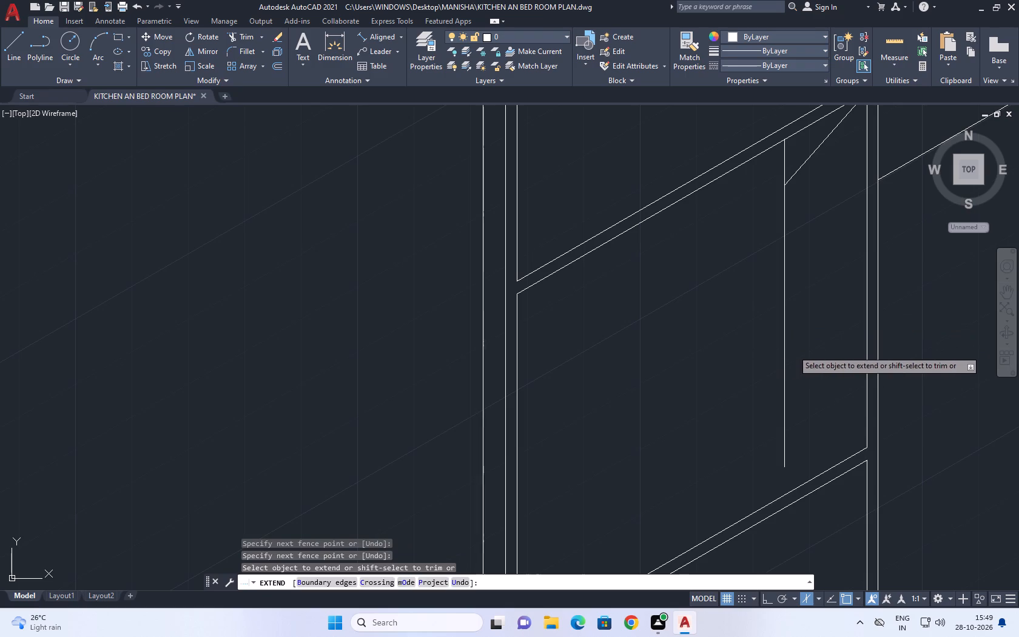
left_click(759, 409)
key("Escape")
Trim the part of the middle compartment's vertical that rises above the slanted line.
middle_click_drag(759, 218, 755, 308)
key("t")
key("r")
key("space")
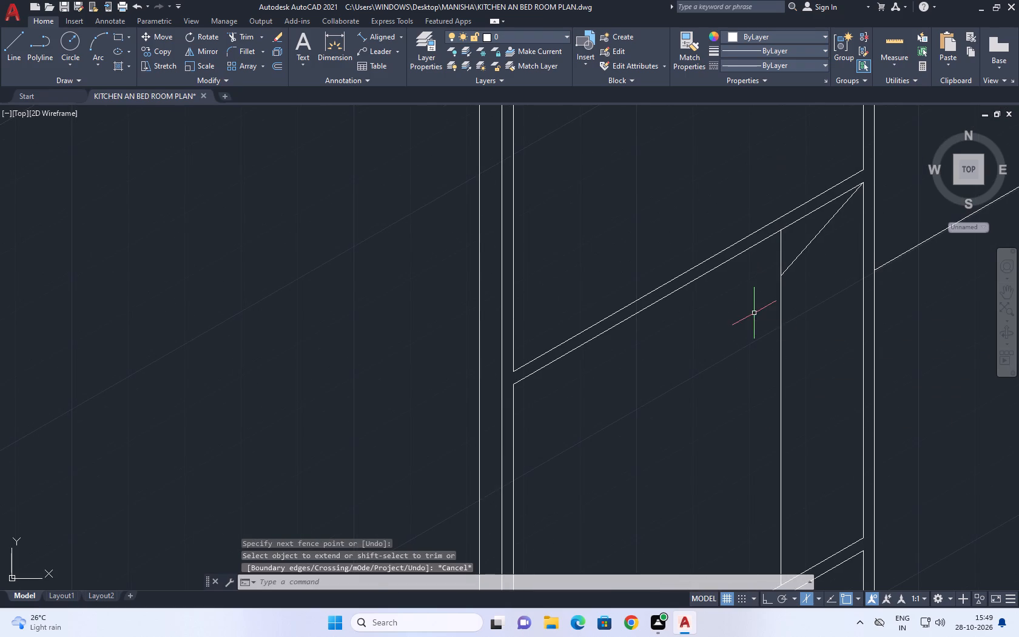
left_click(787, 241)
left_click(769, 261)
key("Escape")
scroll(651, 337, "down", 2)
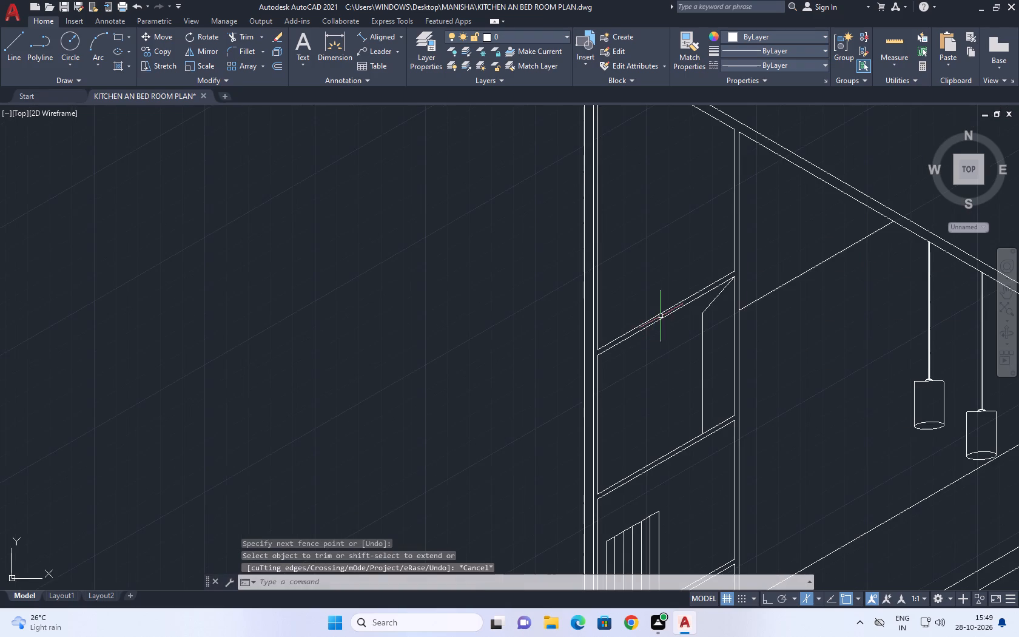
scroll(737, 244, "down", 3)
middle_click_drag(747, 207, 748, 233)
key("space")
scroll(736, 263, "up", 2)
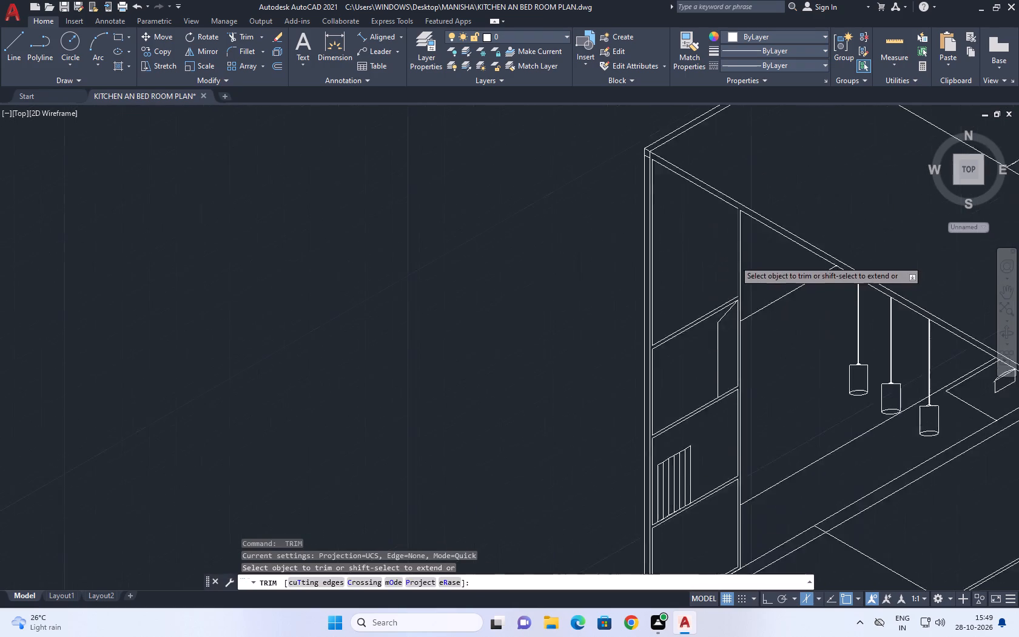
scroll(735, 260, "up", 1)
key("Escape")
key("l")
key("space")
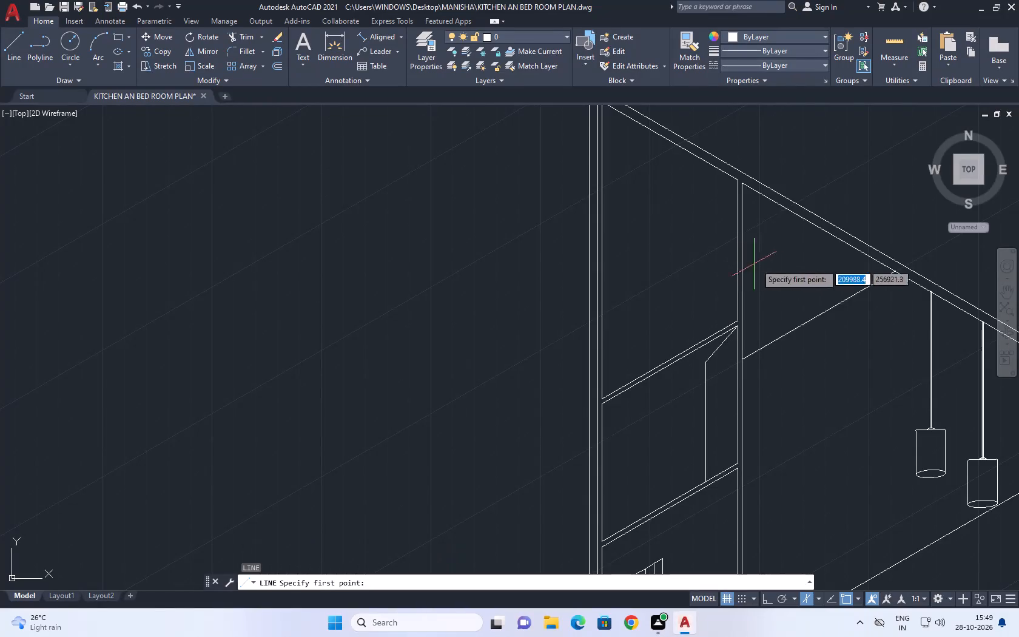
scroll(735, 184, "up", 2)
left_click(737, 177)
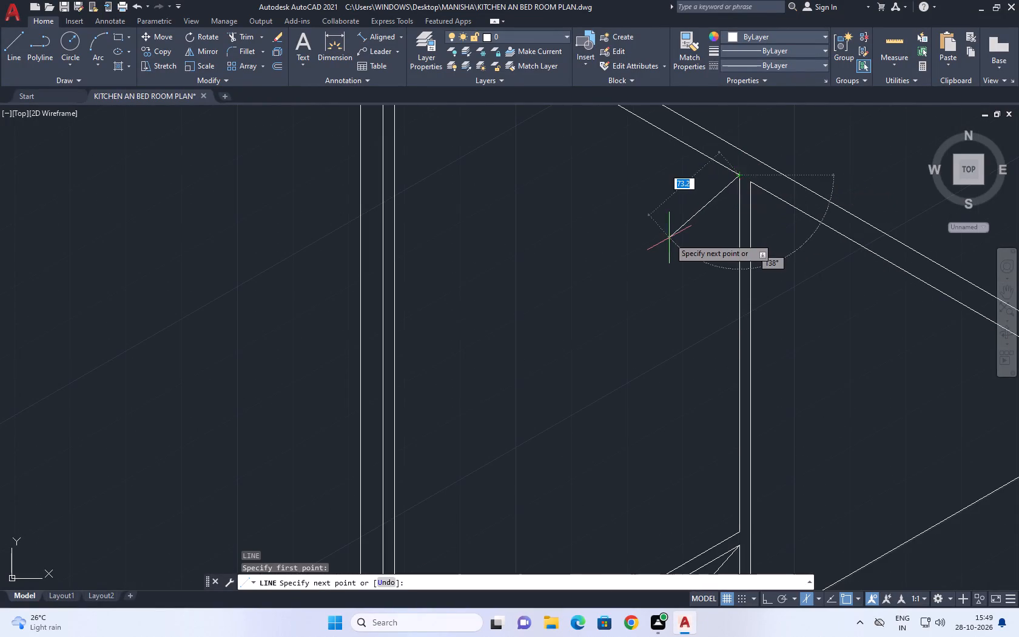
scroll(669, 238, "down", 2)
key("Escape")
With Ortho on, draw a long vertical line through the middle panel's upper end, from above the roof down past the lowest compartment.
key("space")
scroll(670, 383, "up", 1)
left_click(657, 400)
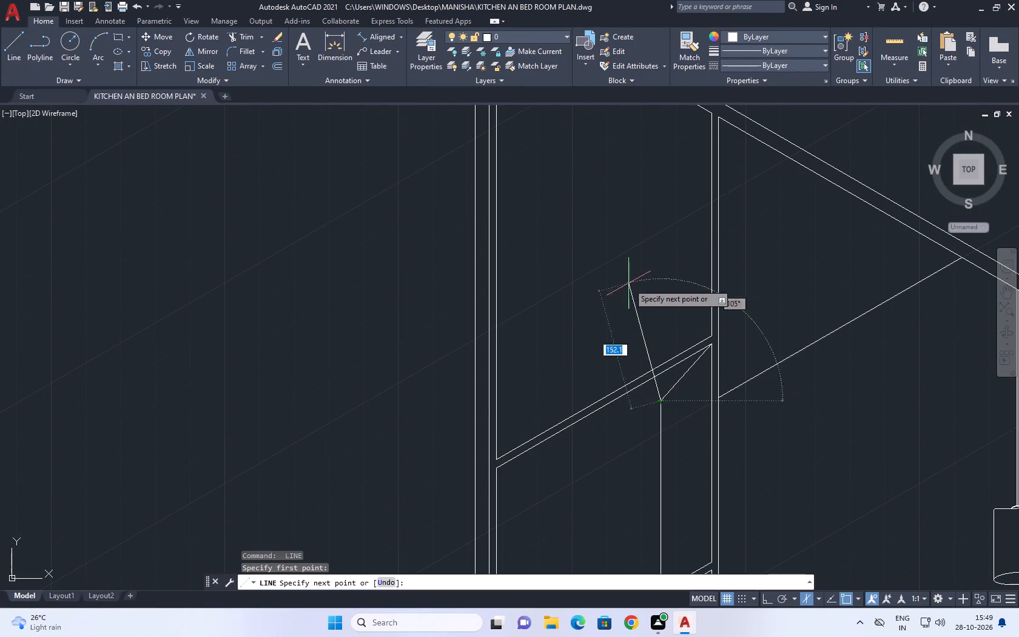
scroll(628, 276, "down", 3)
middle_click_drag(645, 224, 653, 288)
key("F8")
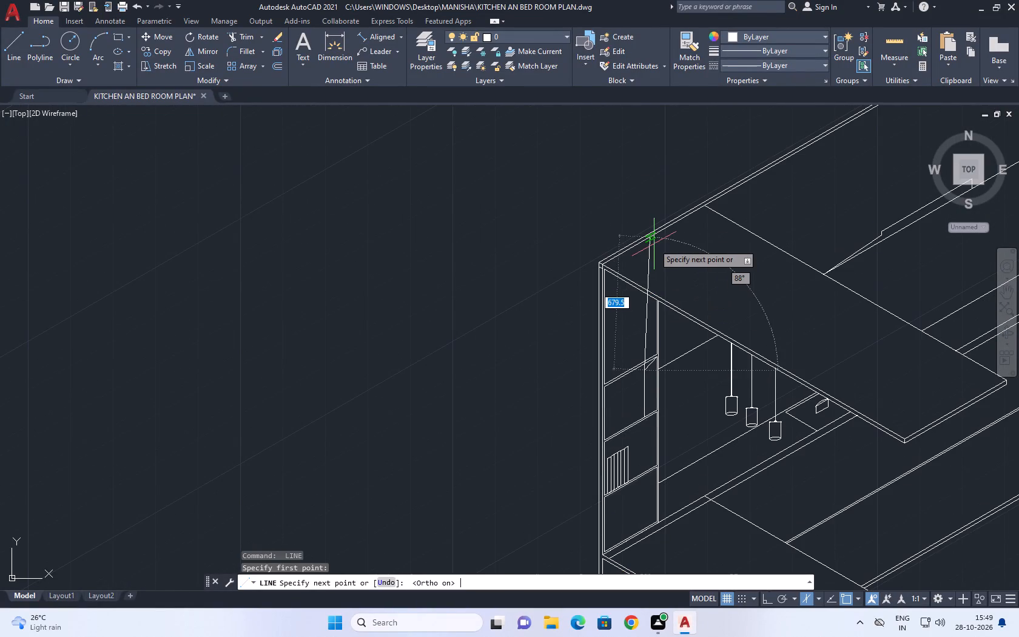
left_click(635, 168)
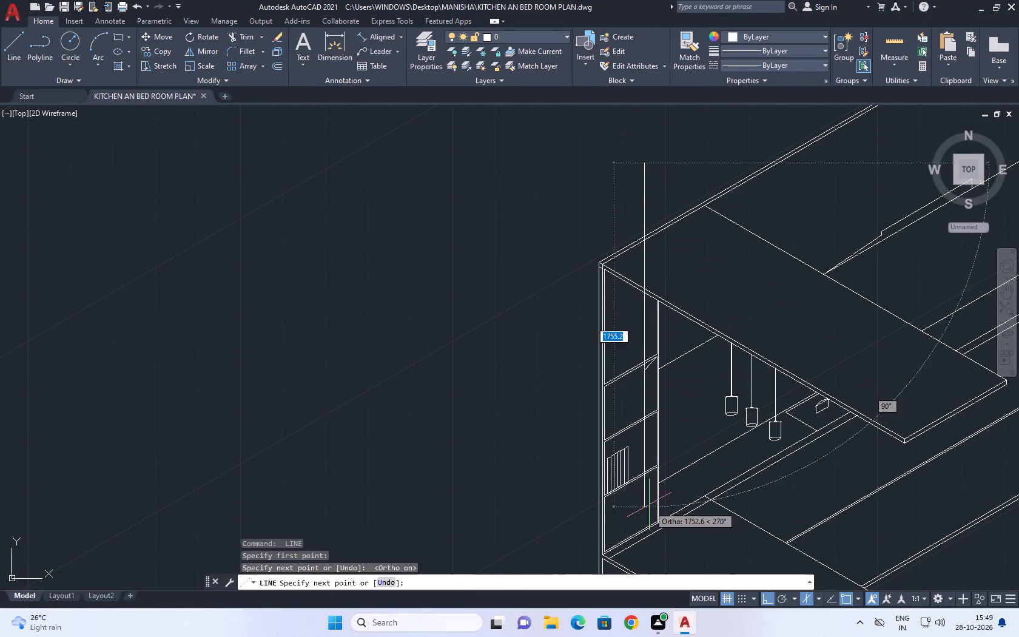
middle_click_drag(649, 513, 636, 368)
left_click(637, 405)
key("Escape")
Draw an isometric sloping line from the top compartment's upper corner down across the long vertical.
middle_click_drag(633, 286, 642, 305)
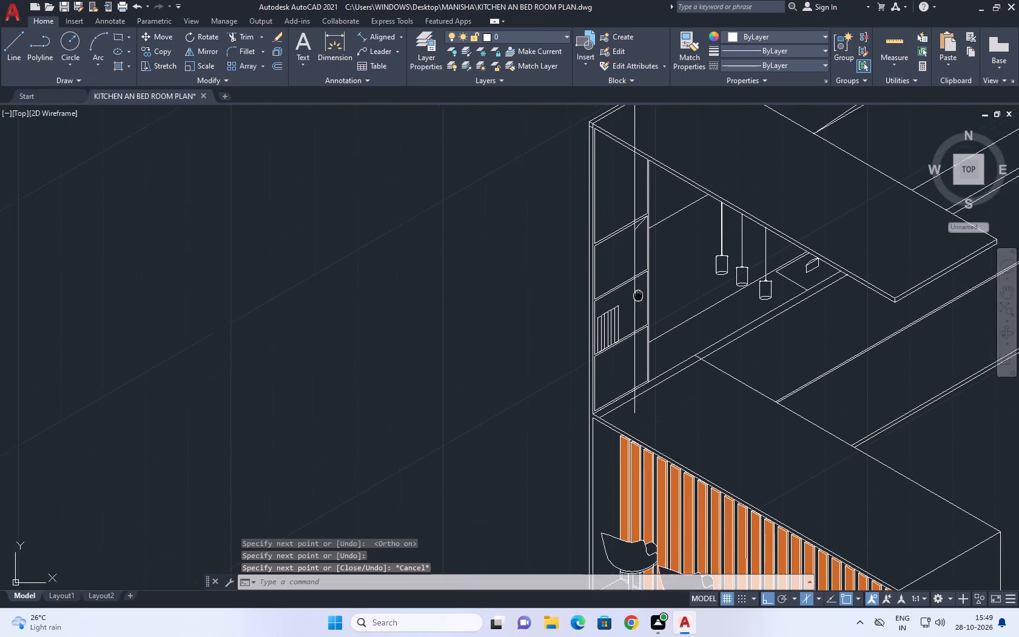
middle_click_drag(642, 305, 670, 381)
scroll(697, 386, "down", 1)
scroll(657, 342, "up", 2)
middle_click_drag(731, 266, 731, 274)
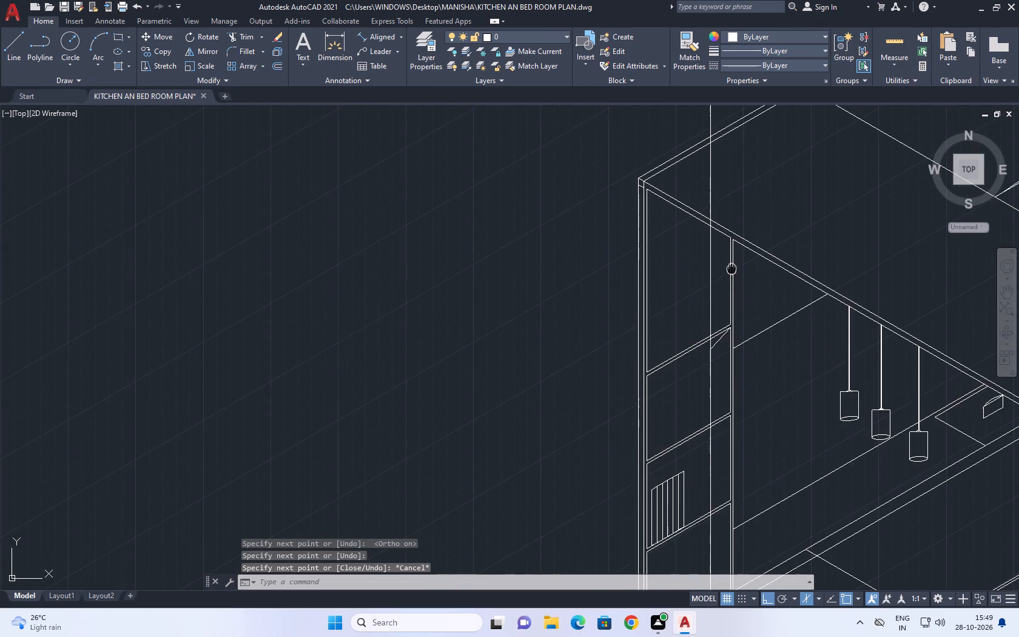
middle_click_drag(731, 274, 712, 329)
key("l")
key("space")
scroll(706, 306, "up", 3)
left_click(717, 278)
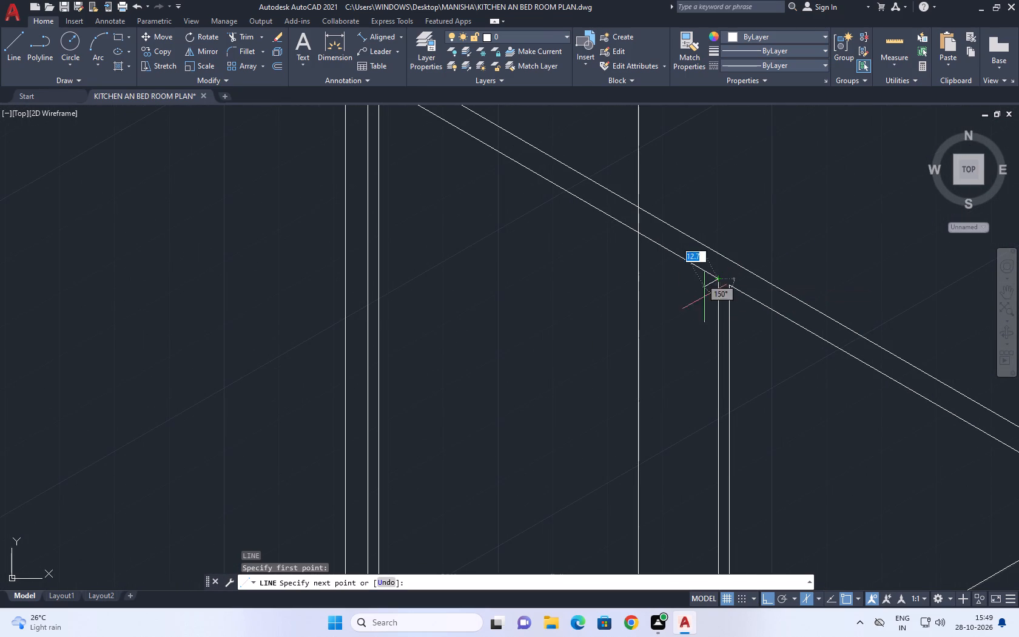
left_click(609, 339)
scroll(670, 288, "down", 5)
key("space")
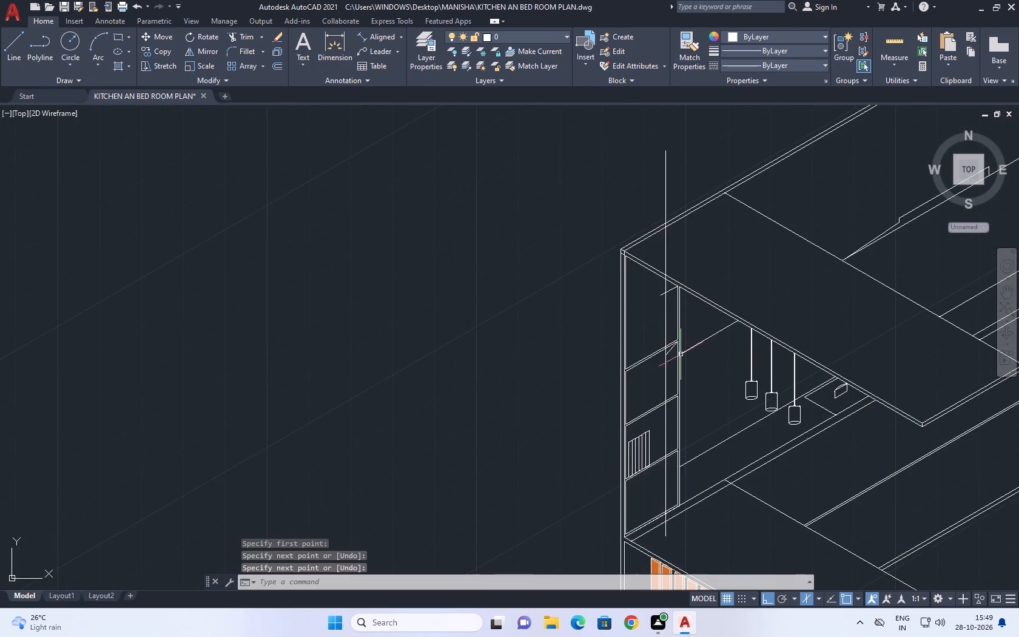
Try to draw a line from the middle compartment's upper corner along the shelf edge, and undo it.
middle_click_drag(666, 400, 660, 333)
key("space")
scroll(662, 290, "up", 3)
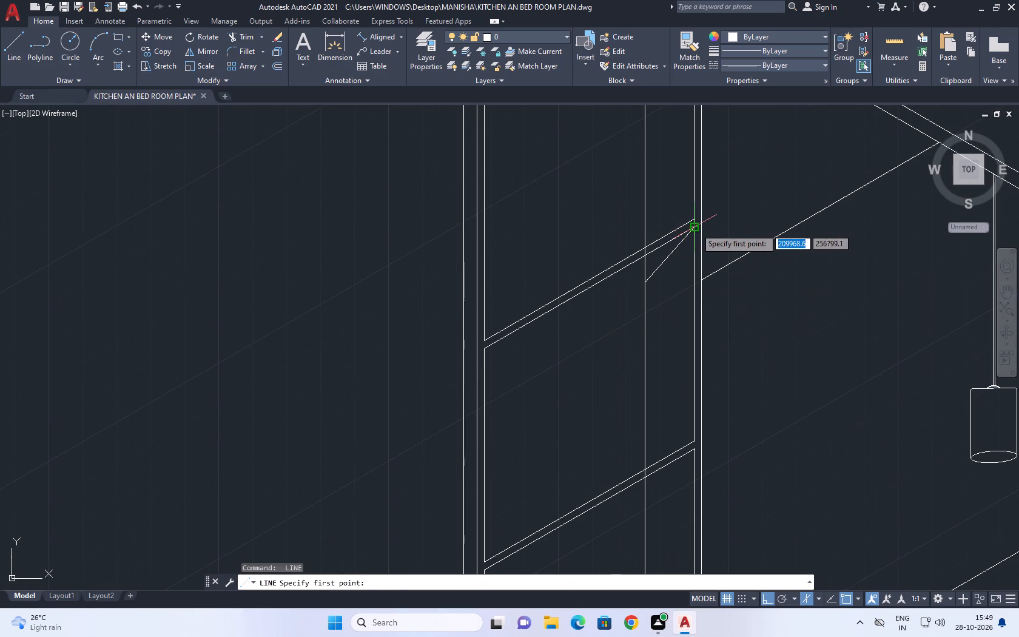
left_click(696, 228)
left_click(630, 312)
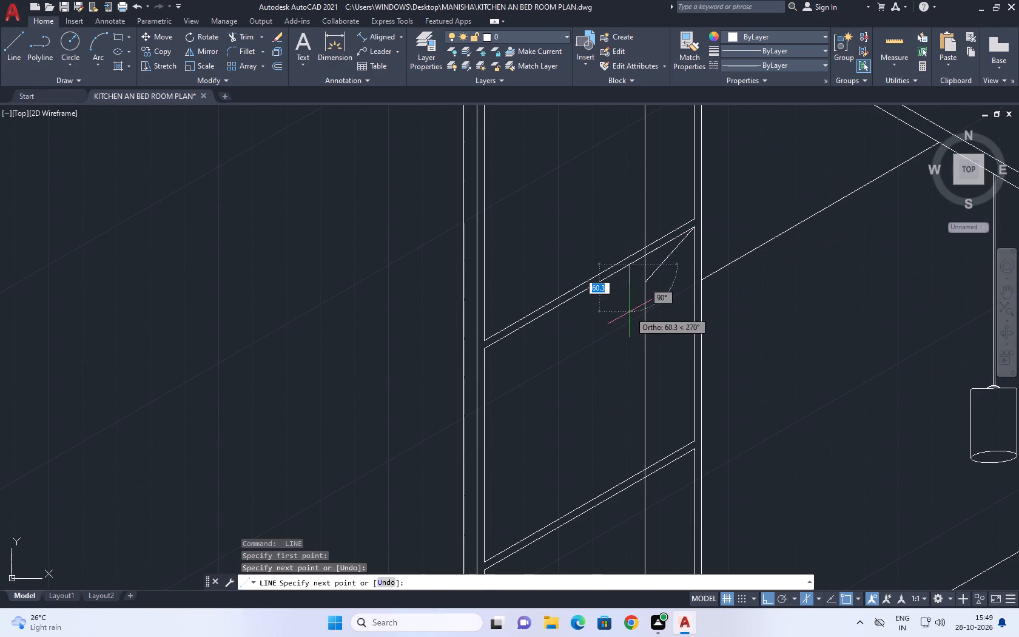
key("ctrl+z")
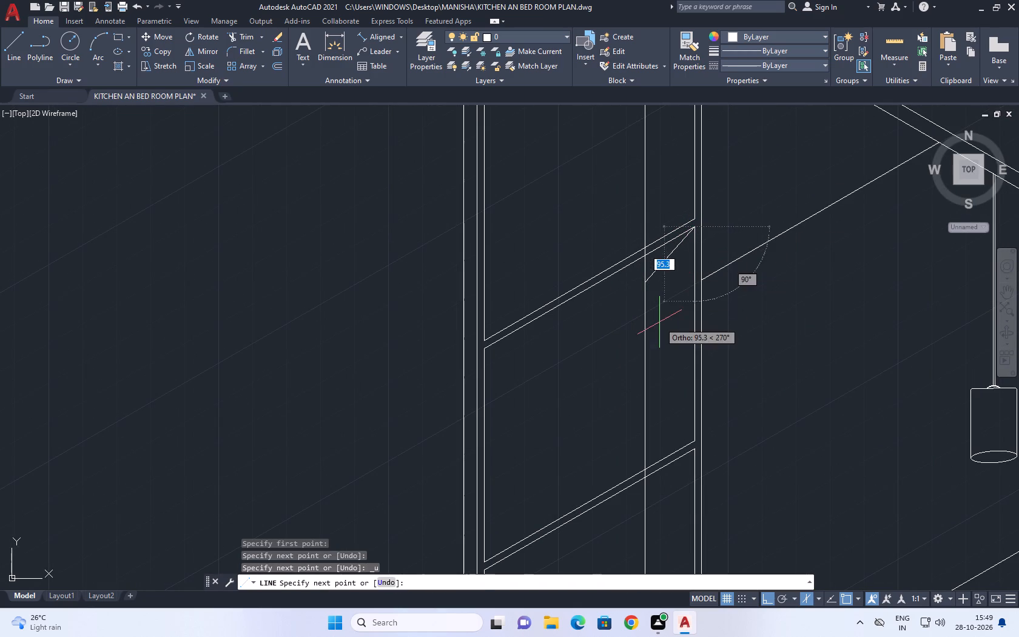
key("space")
Draw a slanted line from the upper corner of the compartment with the book-like uprights down to the long vertical.
middle_click_drag(671, 328, 678, 218)
key("space")
scroll(696, 344, "up", 1)
left_click(703, 336)
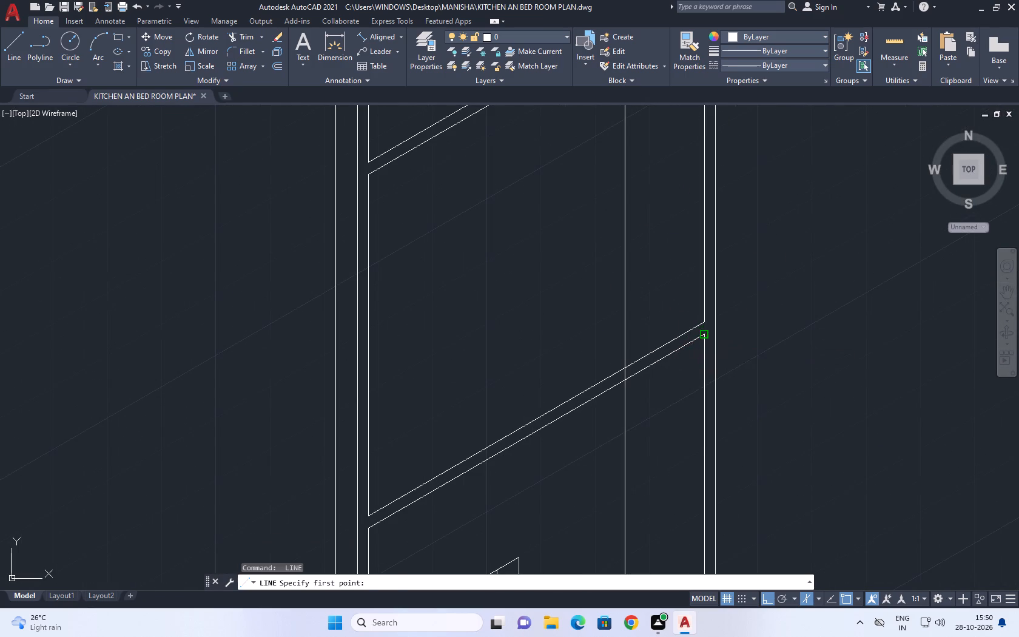
middle_click_drag(643, 427, 655, 341)
left_click(620, 379)
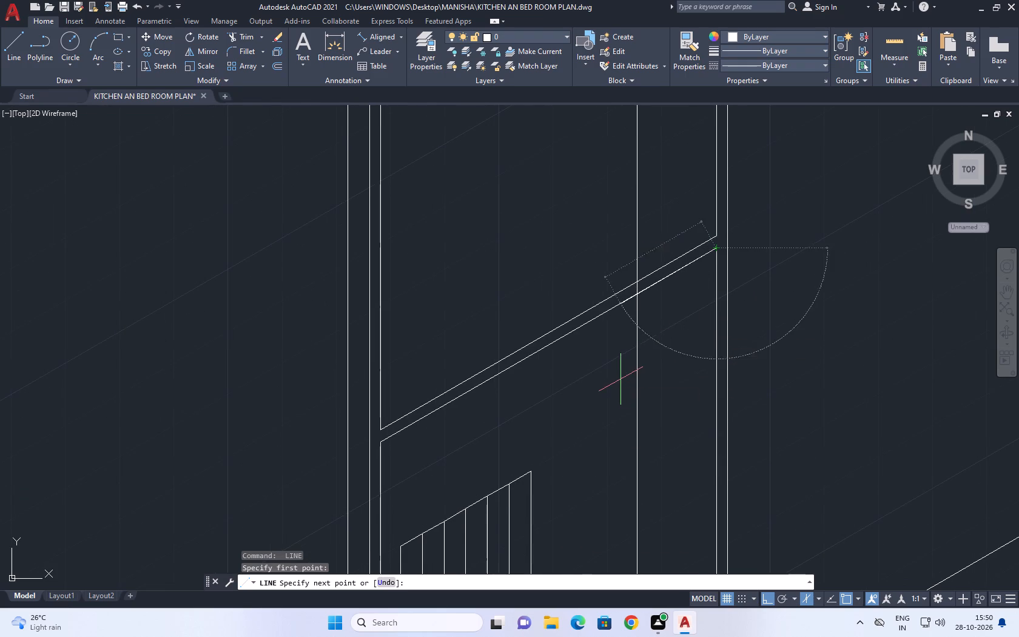
key("ctrl+z")
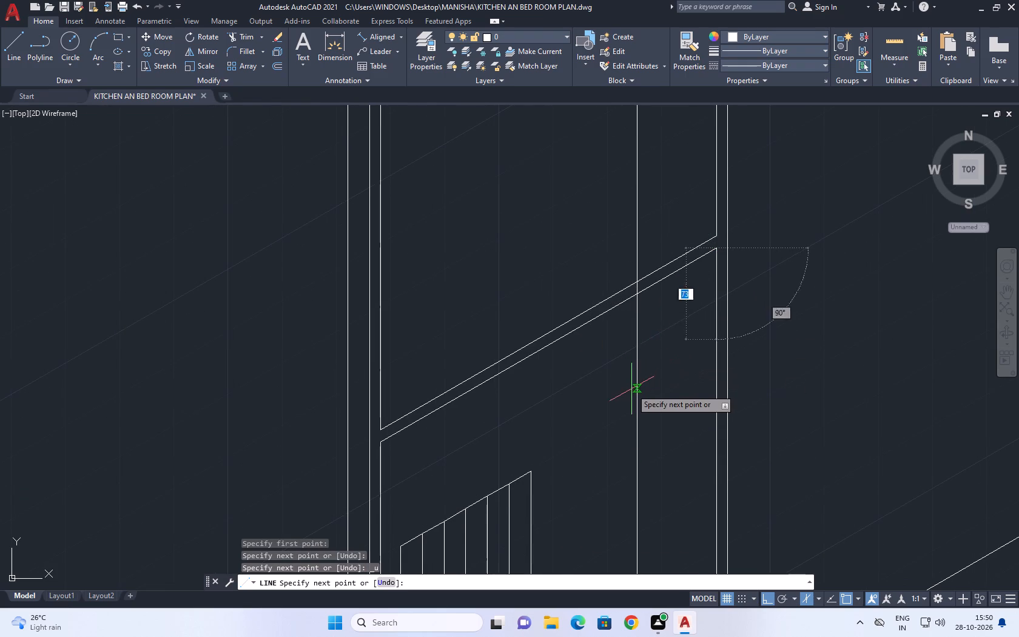
left_click(633, 389)
key("space")
Trim the long vertical between the top compartment's sloping line and the roof edges, and cut that line's overhang past the vertical.
scroll(696, 317, "down", 3)
middle_click_drag(705, 240, 722, 305)
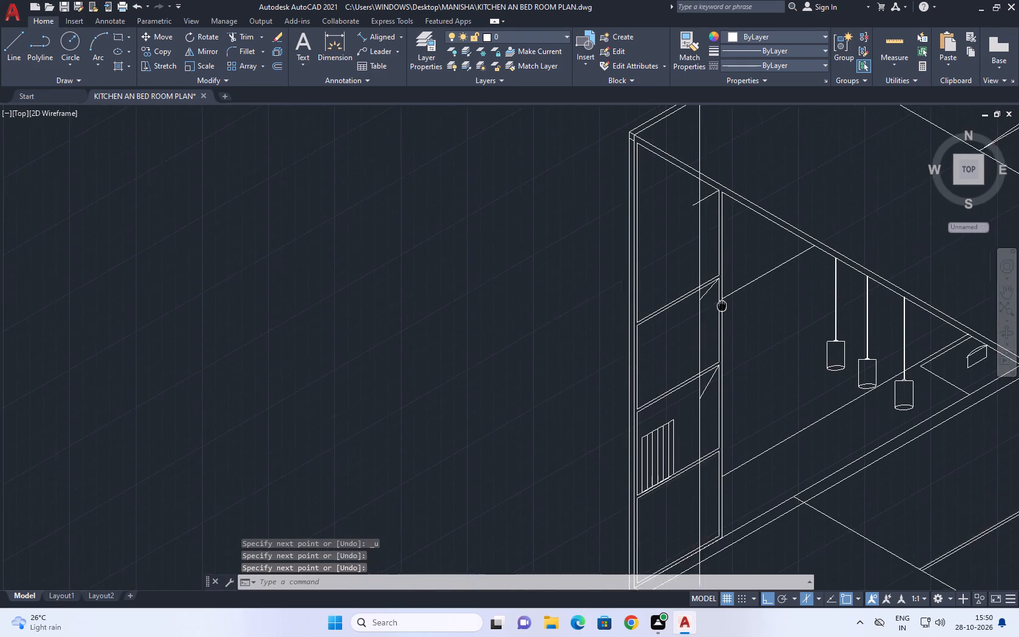
middle_click_drag(722, 305, 725, 325)
middle_click(727, 349)
key("t")
key("r")
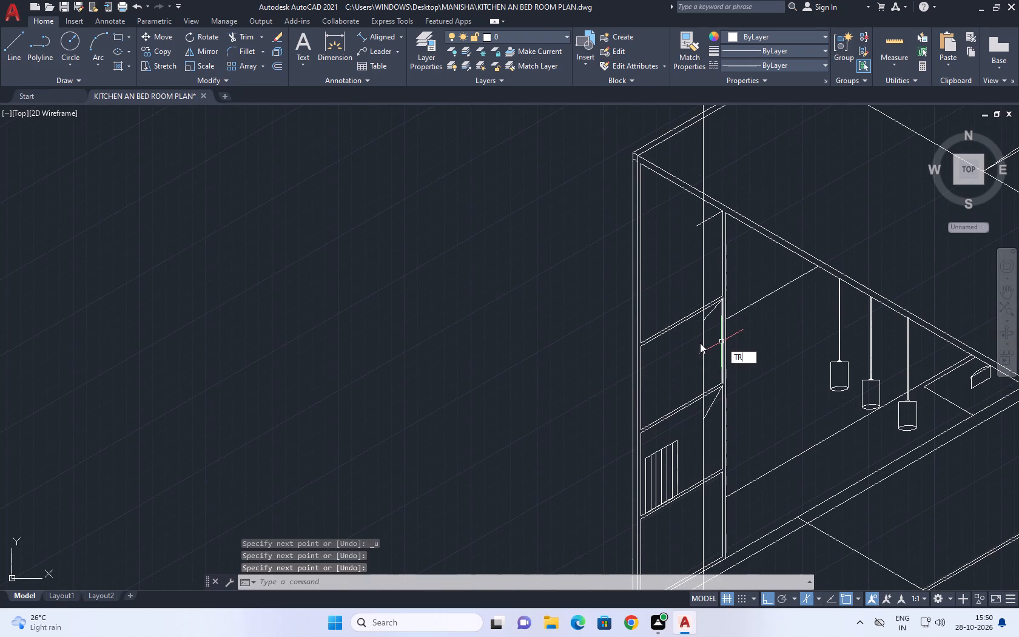
key("space")
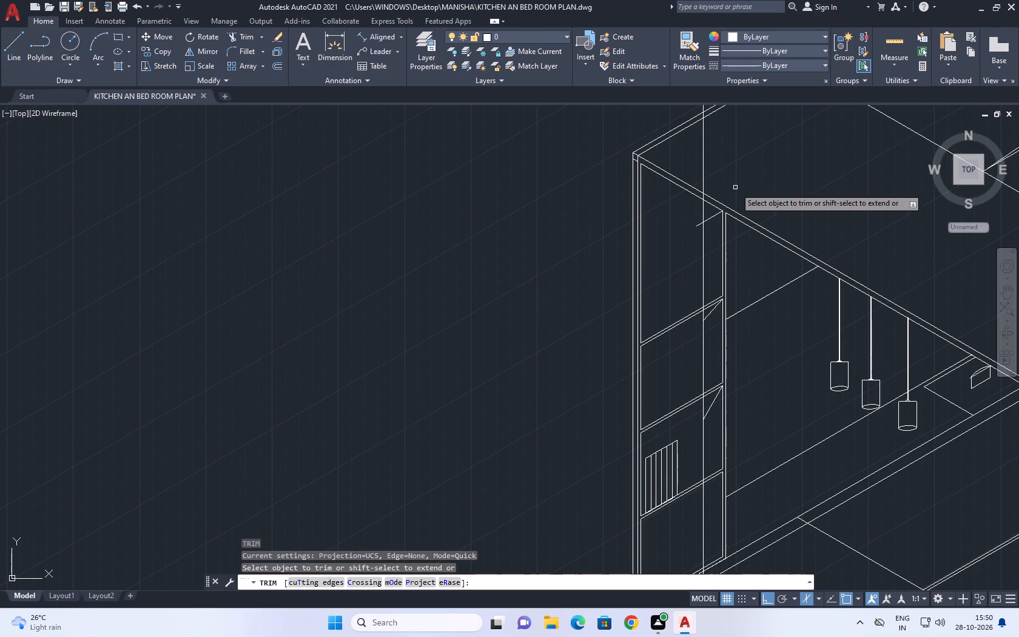
left_click(724, 167)
left_click(698, 152)
scroll(701, 201, "up", 3)
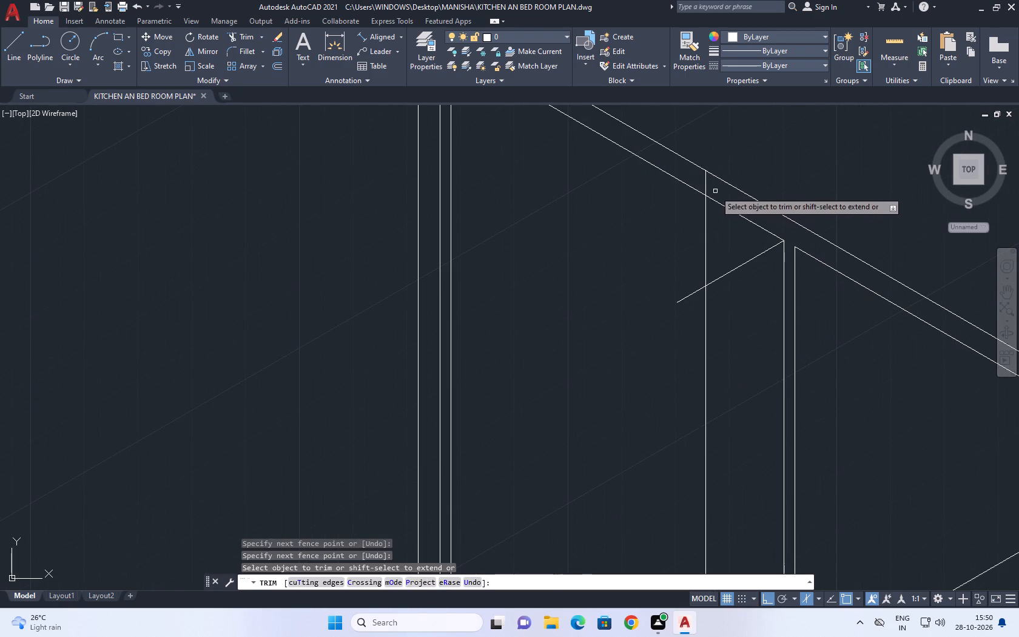
left_click(715, 190)
left_click(703, 183)
left_click(689, 276)
left_click(688, 314)
scroll(725, 288, "down", 1)
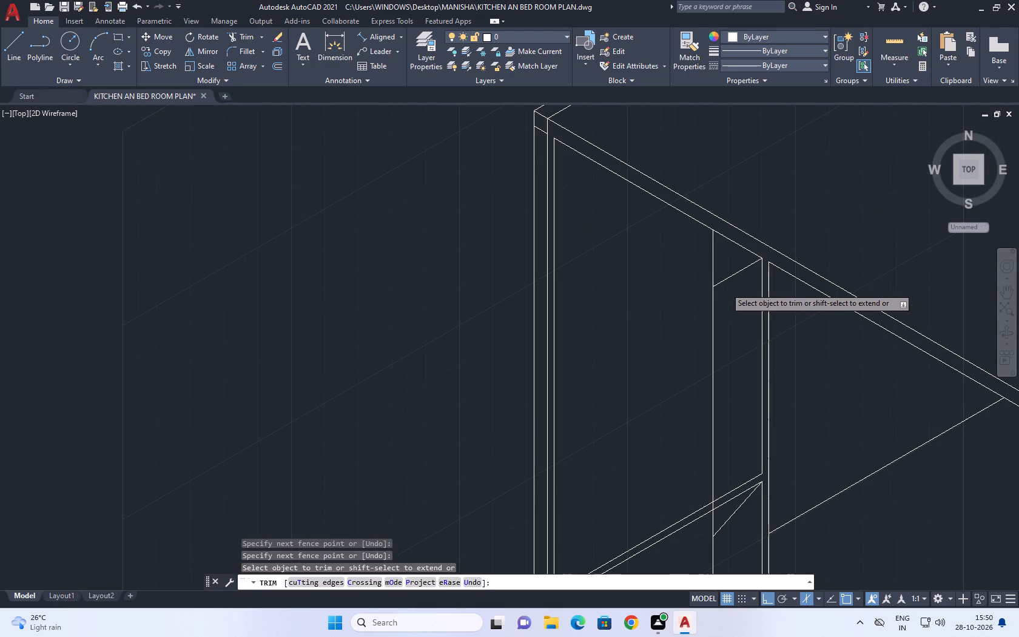
left_click(716, 261)
left_click(707, 263)
Trim the vertical between the upper shelf's two edges and above the middle compartment's slanted line.
scroll(760, 274, "down", 2)
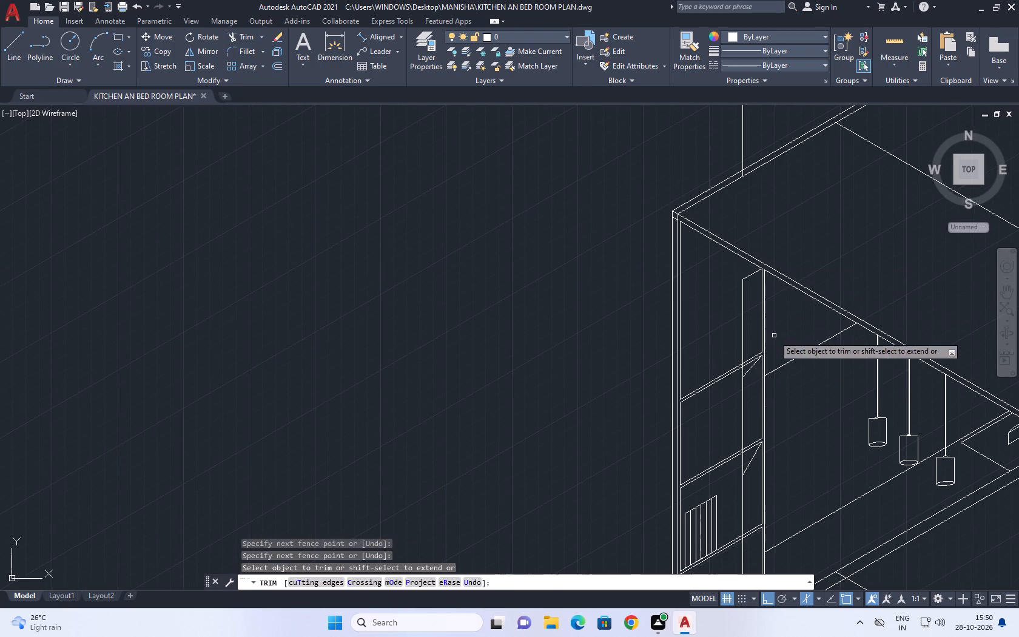
scroll(741, 368, "up", 4)
left_click(742, 356)
left_click(736, 360)
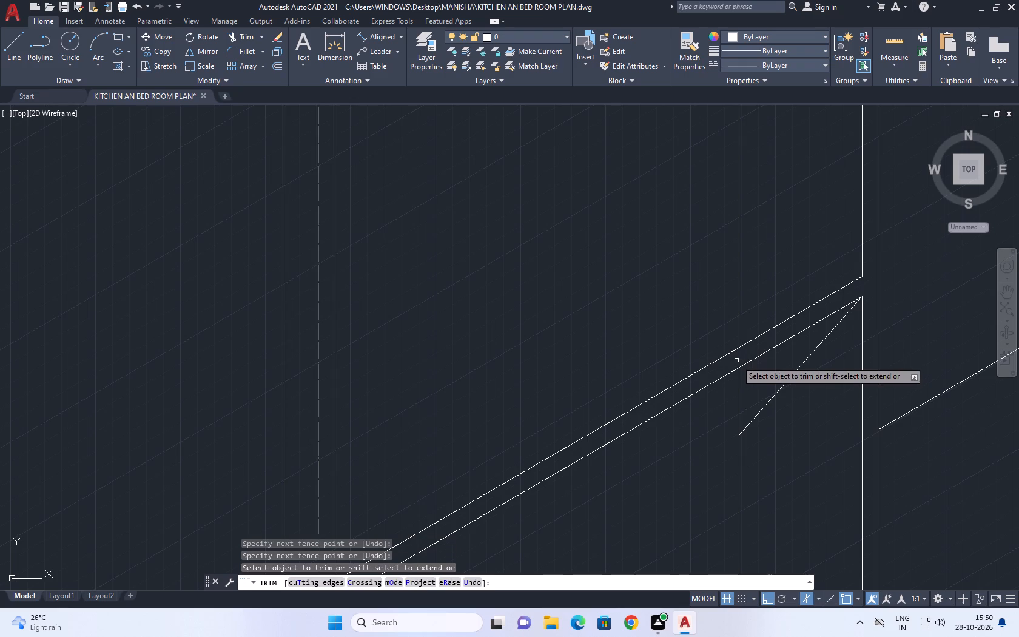
left_click_drag(752, 375, 745, 379)
left_click_drag(721, 407, 715, 412)
scroll(718, 319, "down", 2)
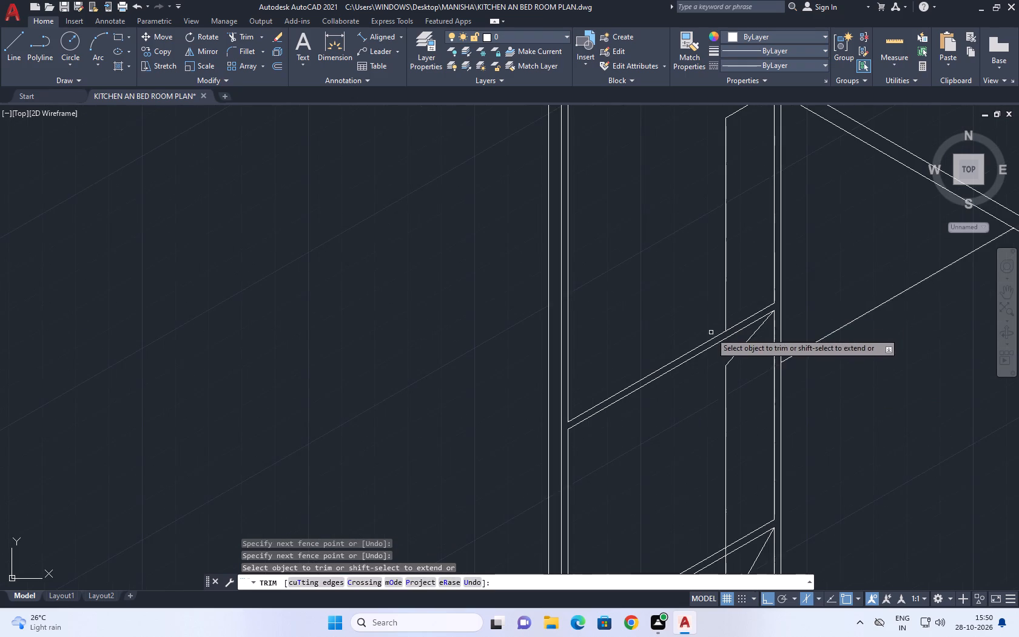
Trim away the leftover pieces of the long vertical above and across the roof's rear edge band.
scroll(718, 348, "down", 3)
left_click(739, 185)
left_click(698, 204)
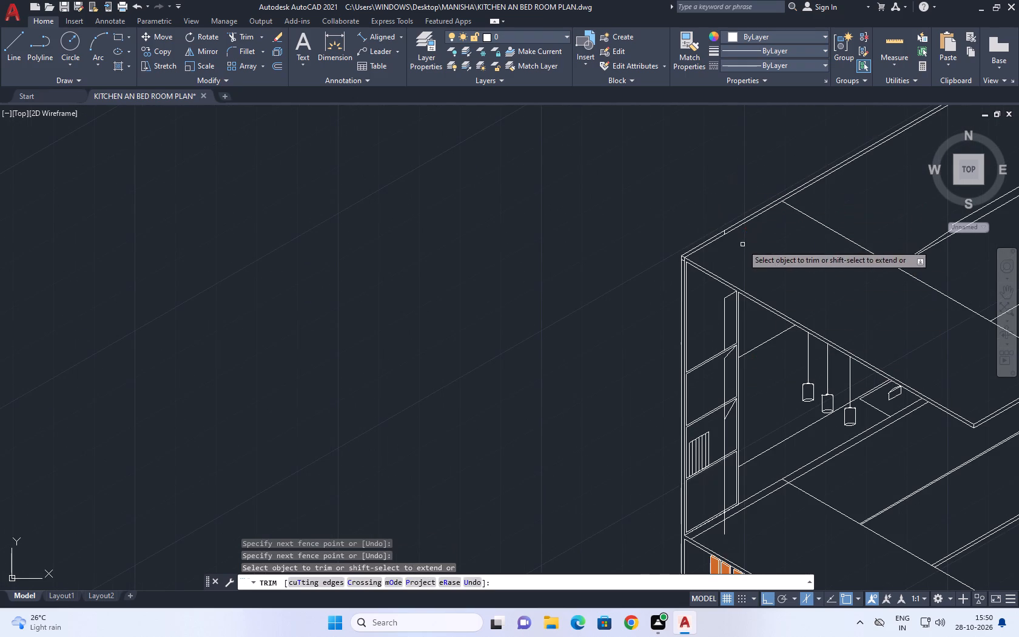
scroll(742, 244, "up", 3)
scroll(693, 214, "up", 4)
left_click(736, 201)
left_click_drag(677, 232, 652, 240)
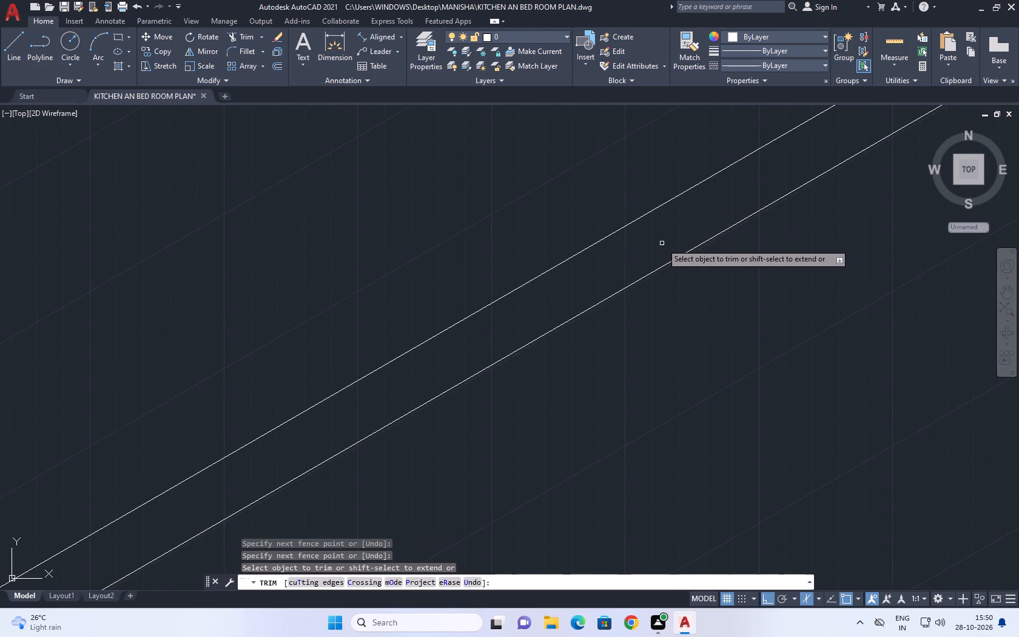
scroll(663, 245, "down", 11)
scroll(691, 349, "up", 3)
Trim the vertical between the next shelf's two edges and above the slanted line in the compartment with the book-like uprights.
middle_click_drag(693, 343, 684, 260)
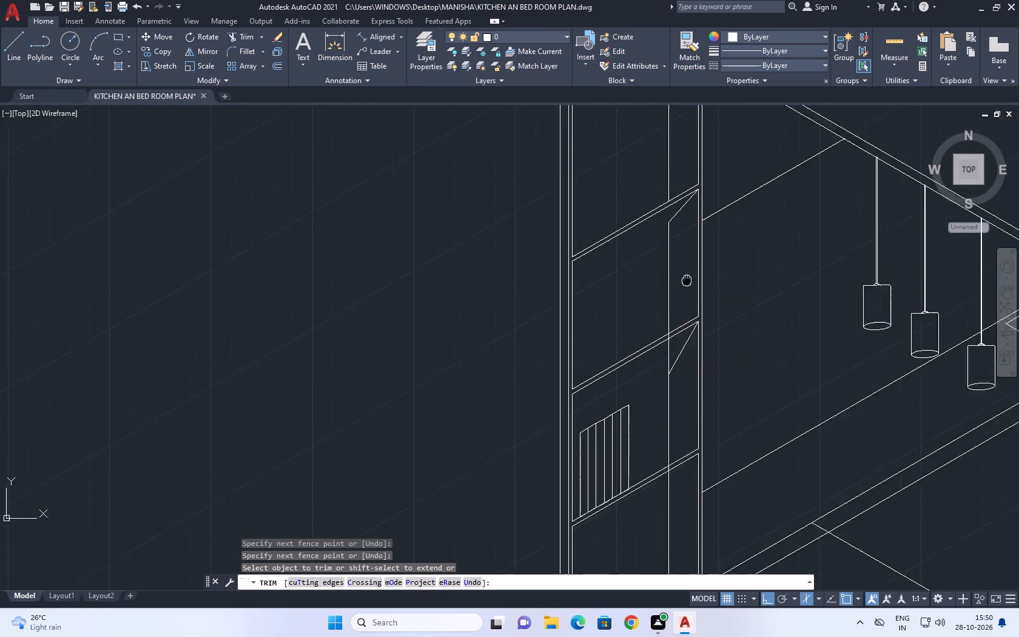
middle_click_drag(684, 260, 676, 222)
scroll(665, 274, "up", 3)
left_click(648, 275)
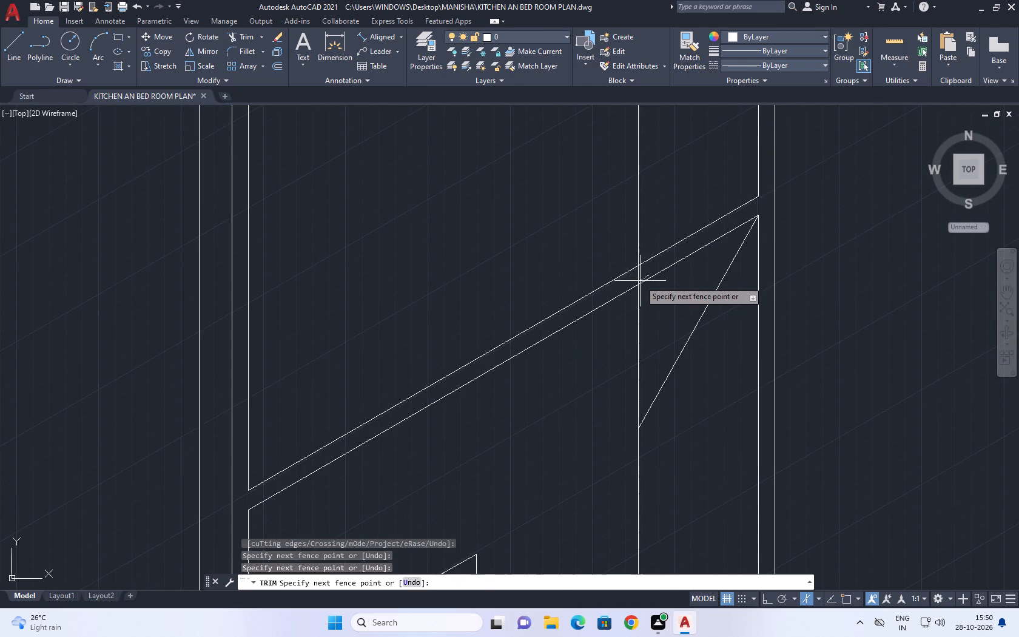
left_click(640, 281)
left_click(637, 274)
scroll(687, 337, "down", 2)
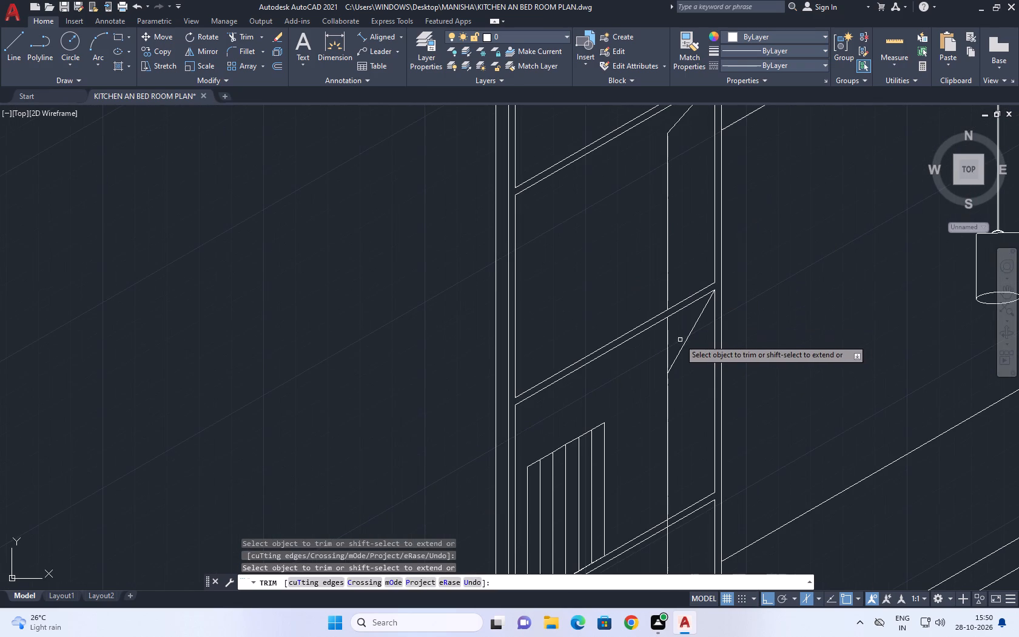
left_click(670, 330)
left_click(664, 337)
Trim the long vertical between the two edges of the shelf below the book-like uprights.
scroll(695, 308, "down", 3)
middle_click_drag(710, 377, 709, 374)
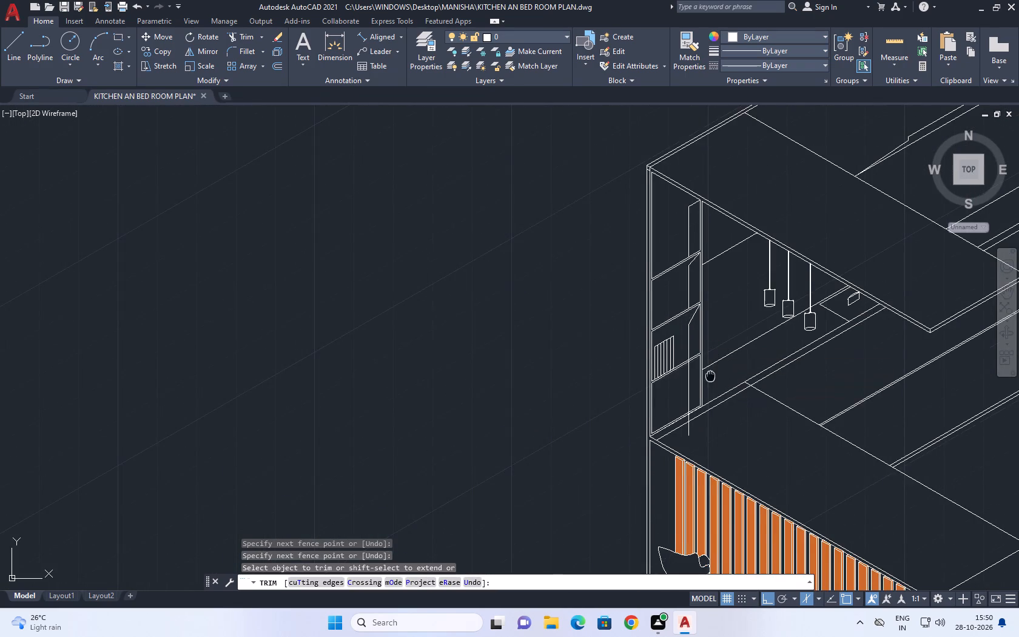
middle_click_drag(709, 374, 696, 325)
scroll(664, 328, "up", 2)
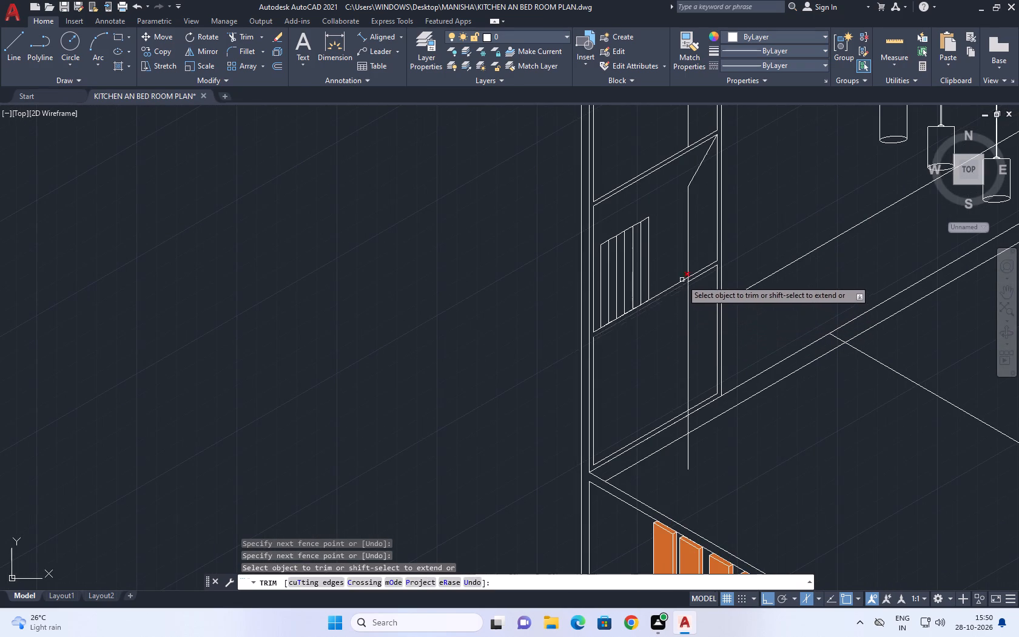
scroll(681, 280, "up", 3)
left_click(691, 280)
scroll(749, 279, "down", 4)
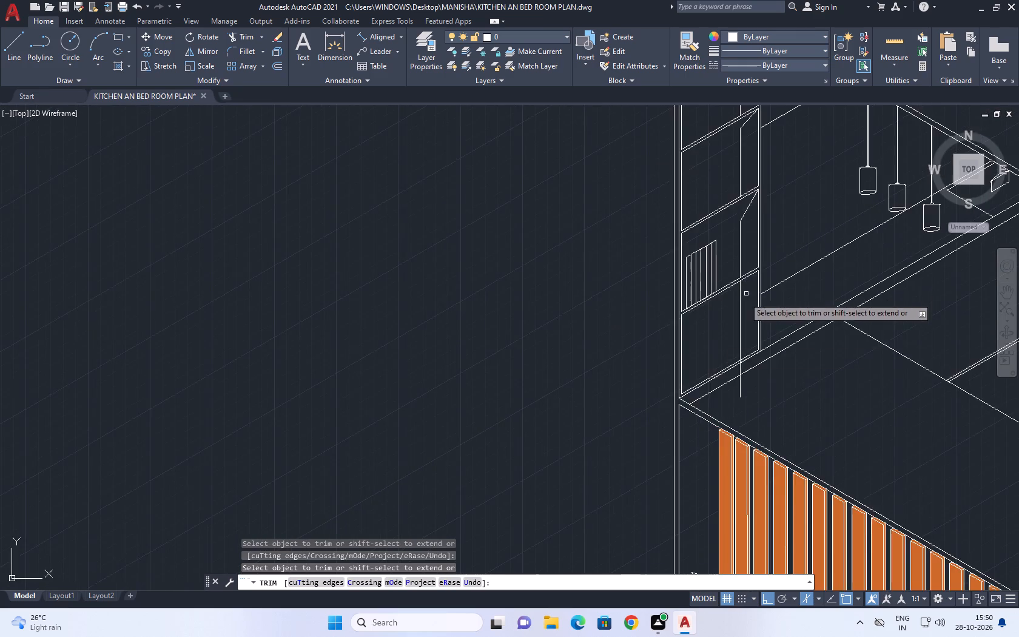
Trim the vertical's overhang below the bottom compartment so that it ends at the frame's lower inner edge.
scroll(727, 379, "up", 4)
left_click(763, 330)
left_click(688, 376)
left_click(774, 423)
left_click(718, 468)
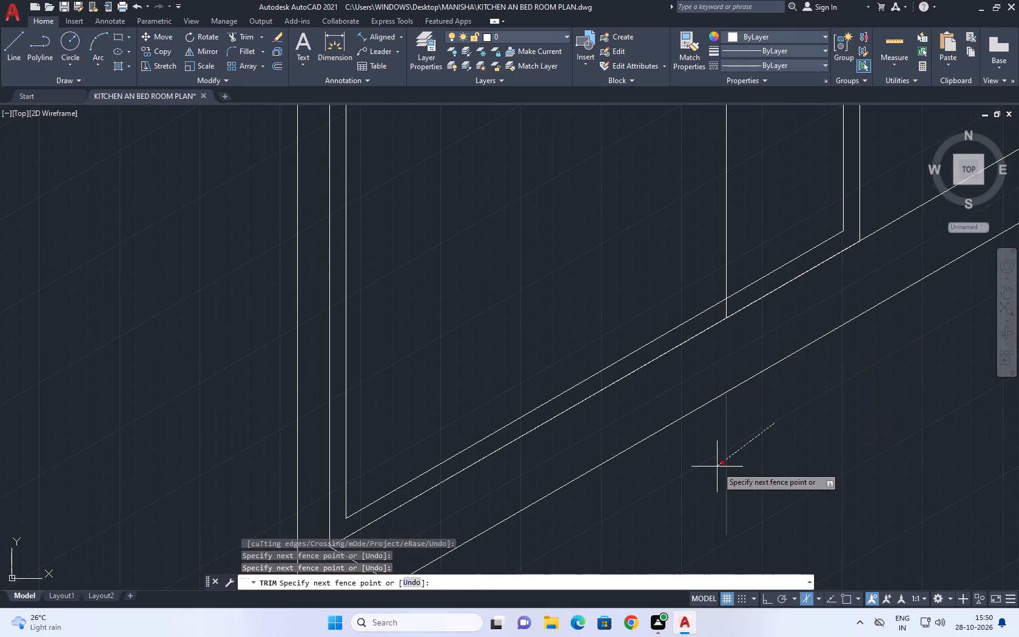
scroll(743, 304, "up", 2)
left_click(725, 307)
left_click_drag(696, 323, 688, 326)
right_click(736, 339)
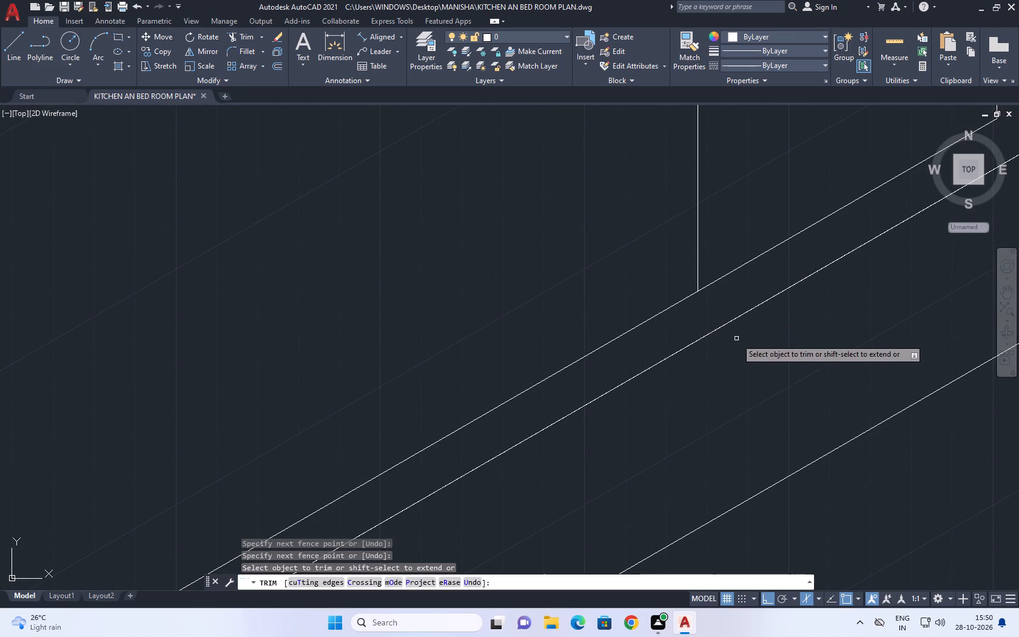
left_click(750, 362)
scroll(780, 345, "down", 6)
Draw a slanted line in the bottom compartment from its upper rear corner down to the vertical.
middle_click_drag(759, 331, 718, 405)
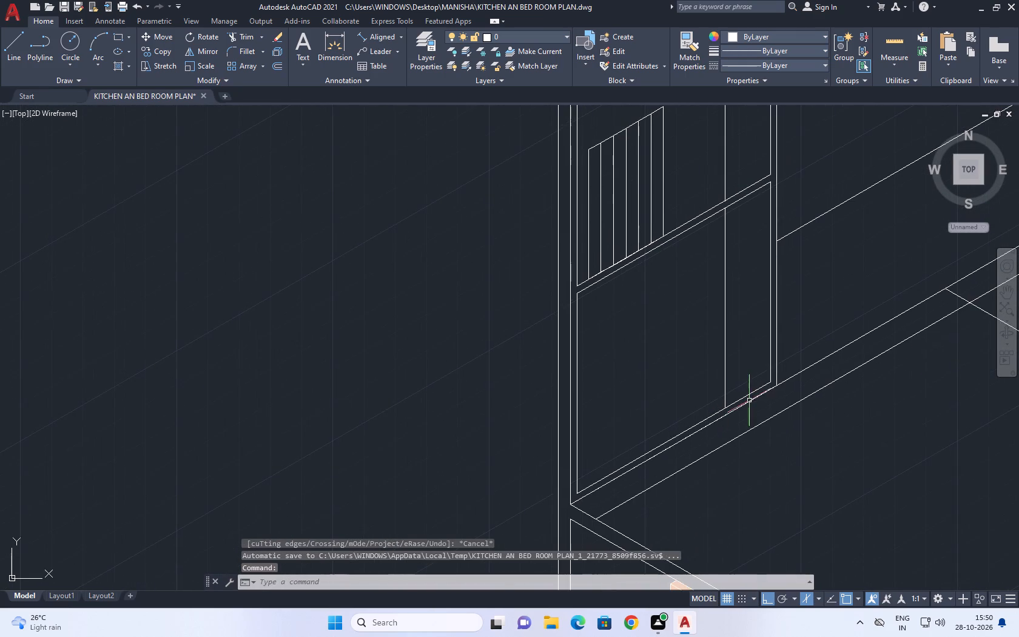
left_click(17, 45)
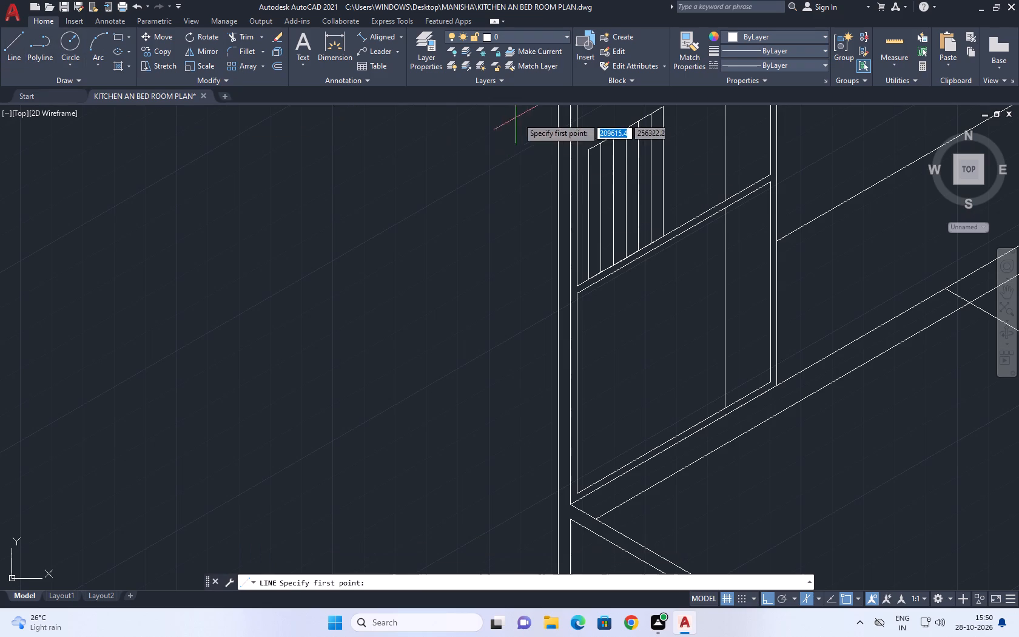
scroll(778, 195, "up", 2)
left_click(753, 166)
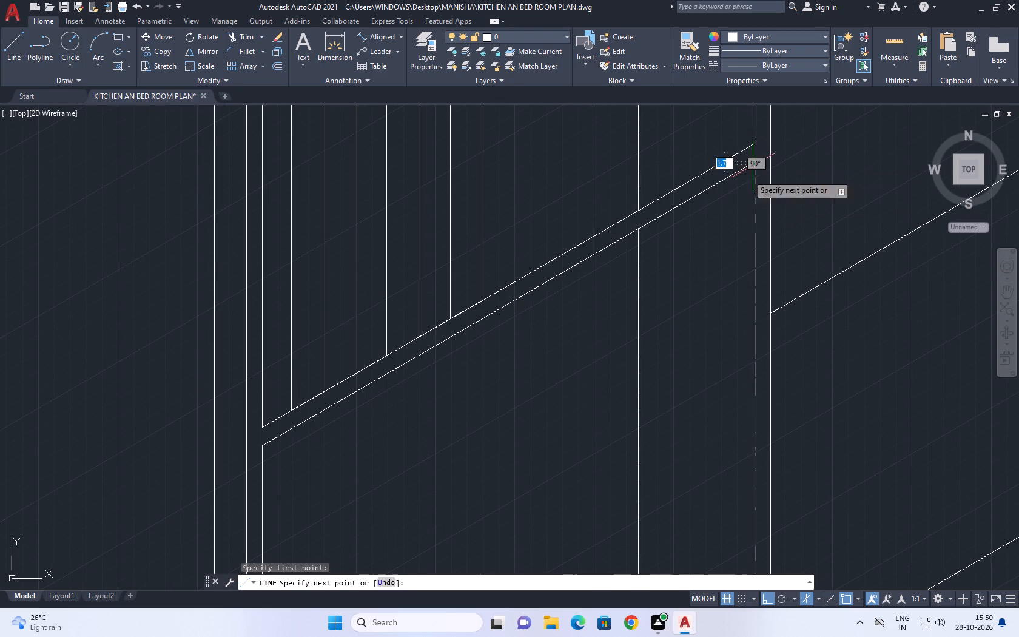
left_click(636, 342)
right_click(698, 321)
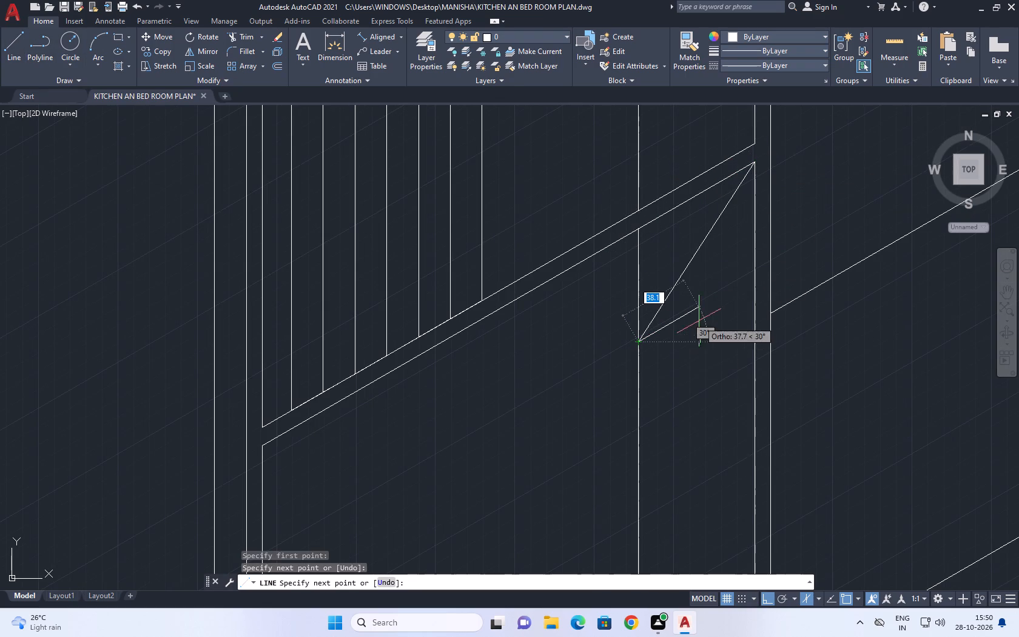
left_click(728, 337)
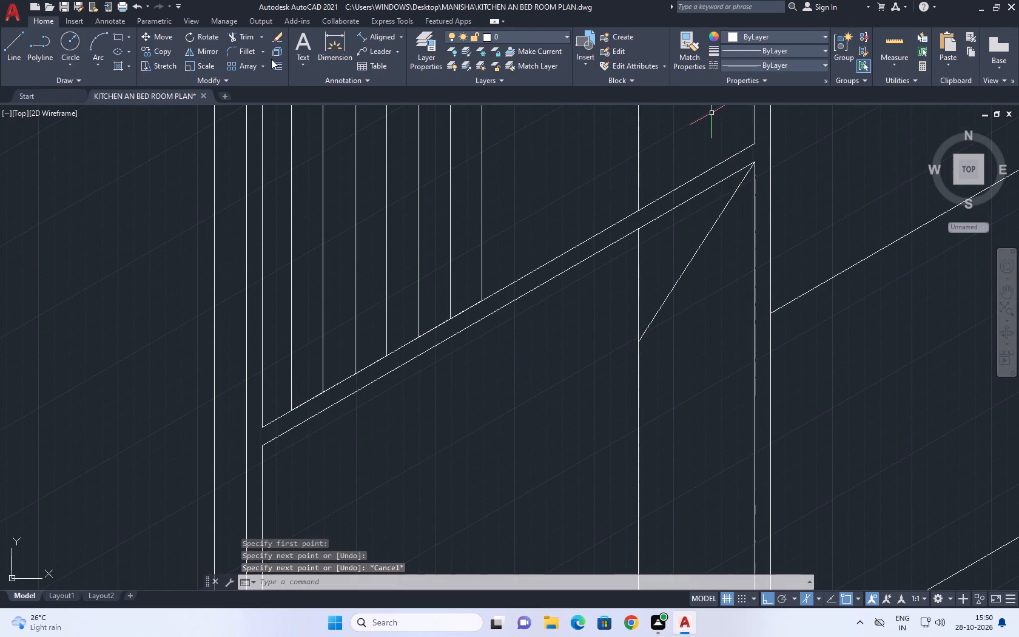
Trim the vertical above the slanted line in the bottom compartment.
left_click(240, 35)
left_click(659, 266)
left_click(604, 294)
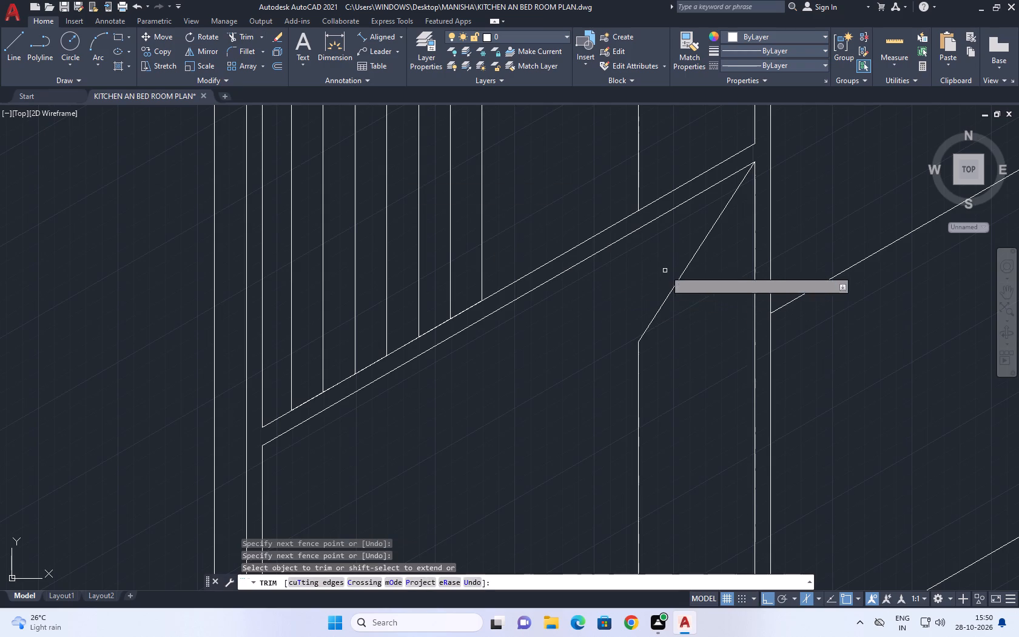
right_click(656, 265)
left_click(683, 280)
Draw a vertical line from the counter's rear corner behind the shelf frame up past the roof slab's front edge.
scroll(700, 277, "down", 5)
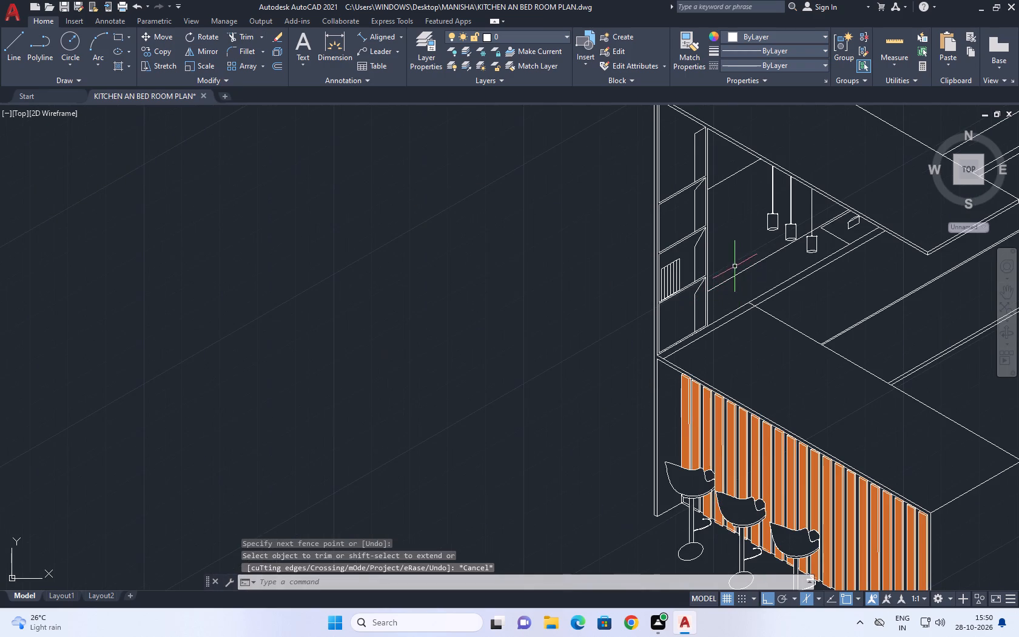
middle_click_drag(734, 266, 750, 316)
middle_click(750, 316)
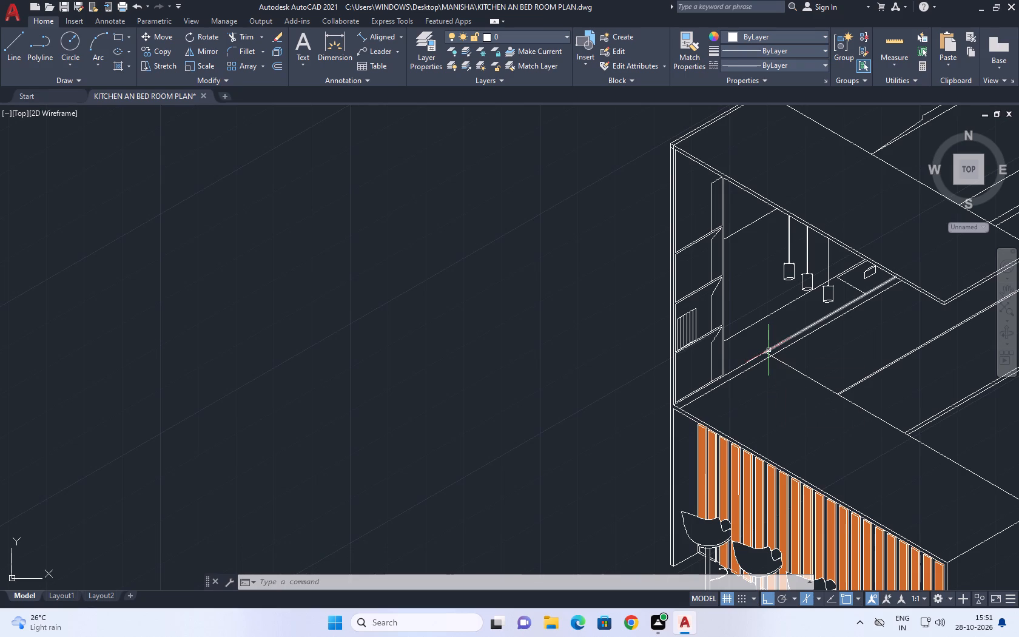
middle_click_drag(707, 362, 757, 374)
scroll(792, 379, "down", 1)
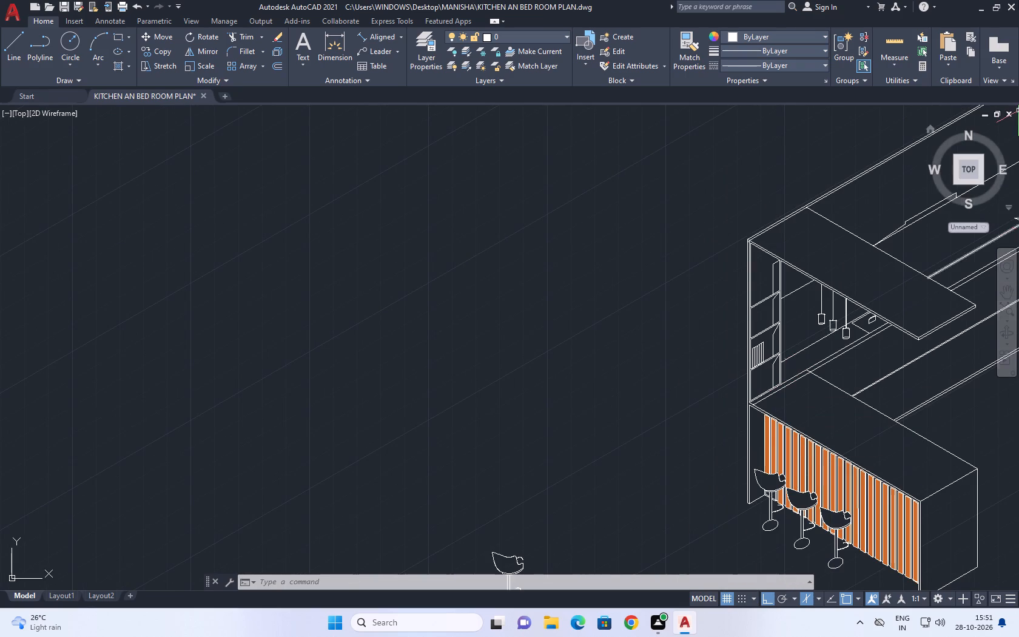
middle_click_drag(802, 261, 683, 189)
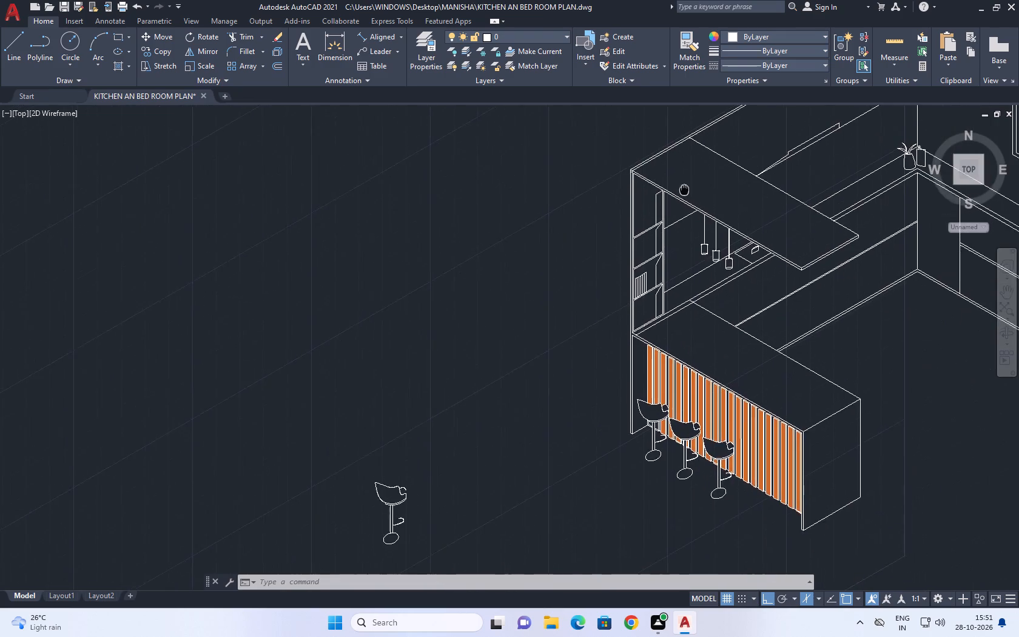
middle_click_drag(683, 189, 600, 313)
middle_click(599, 314)
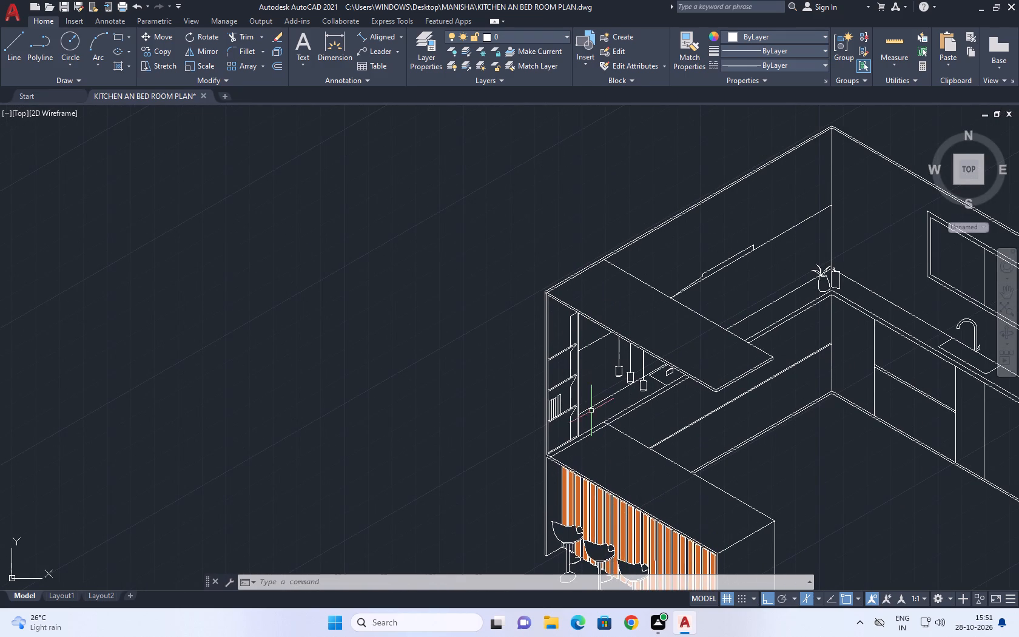
middle_click_drag(588, 362, 562, 348)
scroll(563, 349, "up", 1)
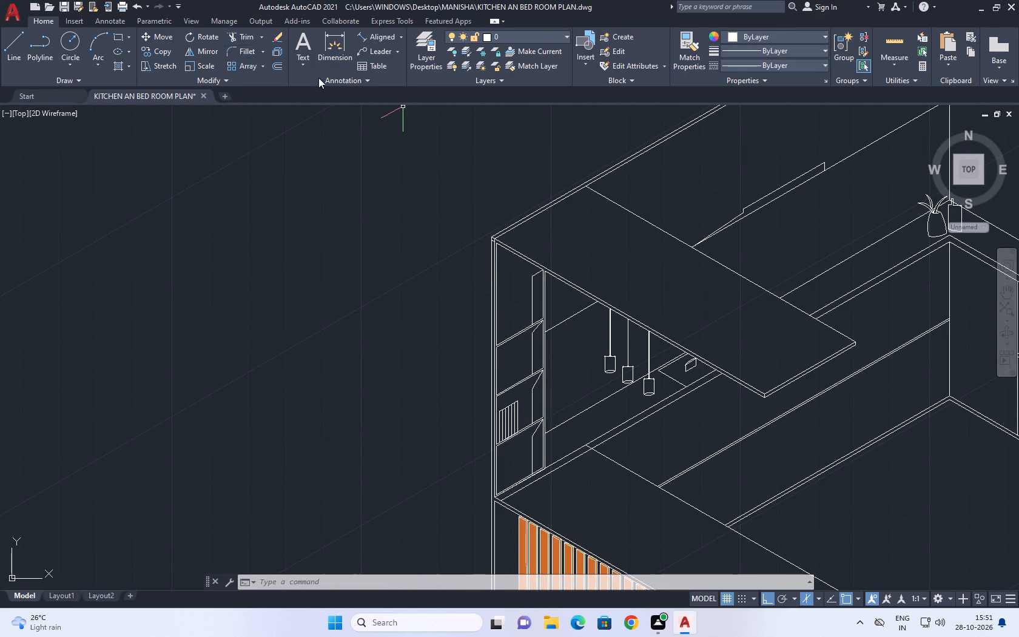
left_click(22, 36)
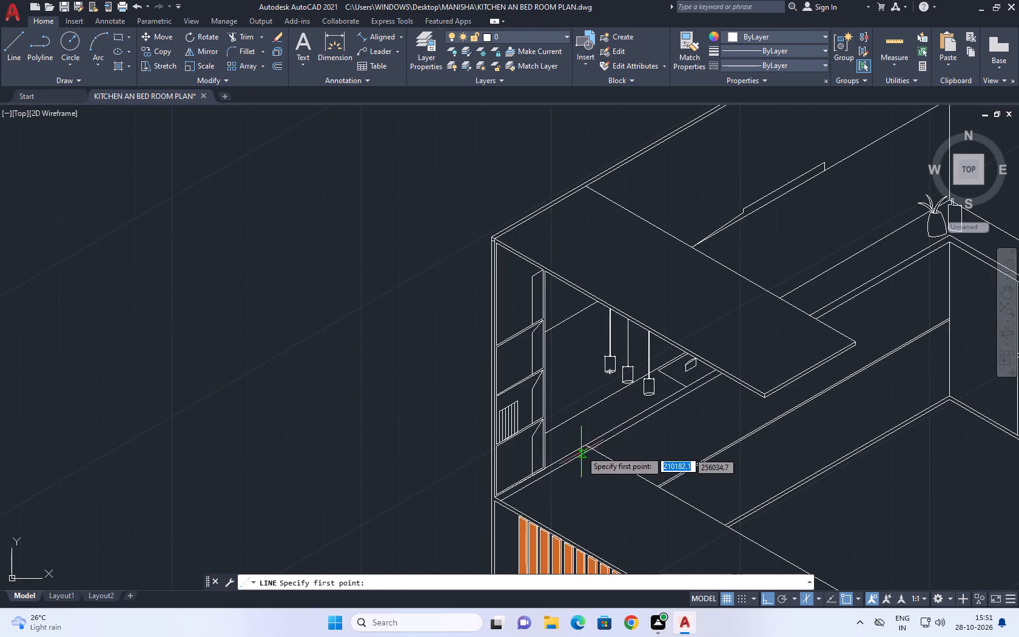
left_click(583, 447)
left_click(600, 223)
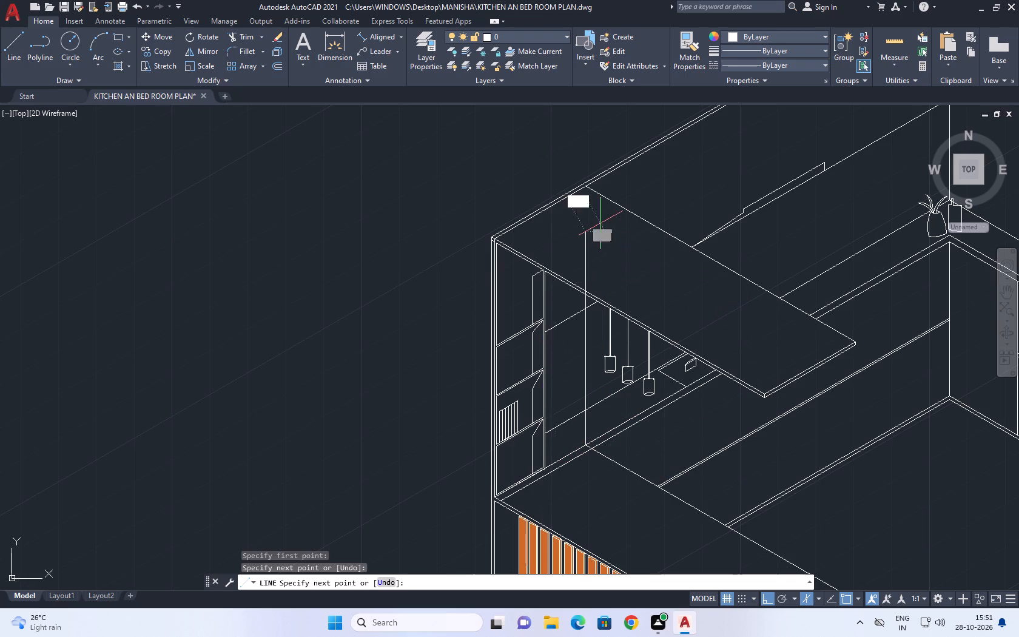
right_click(632, 240)
left_click(689, 260)
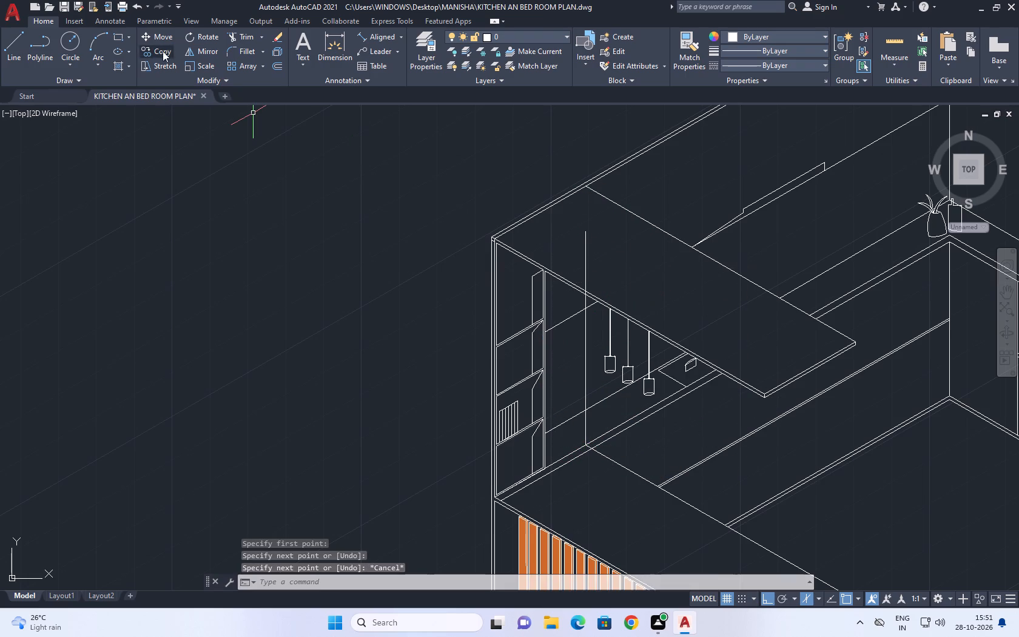
Trim the two wall lines between the shelf frame and the new vertical, and cut the vertical's overhang above the roof slab's edge band.
middle_click_drag(218, 86, 212, 90)
left_click(241, 35)
left_click(571, 438)
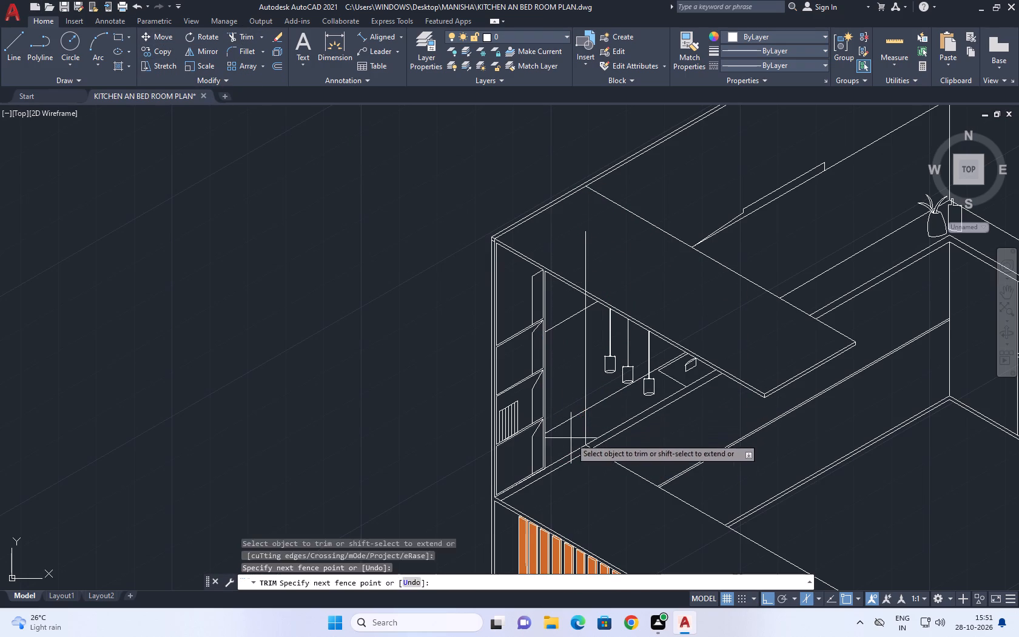
left_click(560, 294)
left_click(597, 257)
left_click(570, 237)
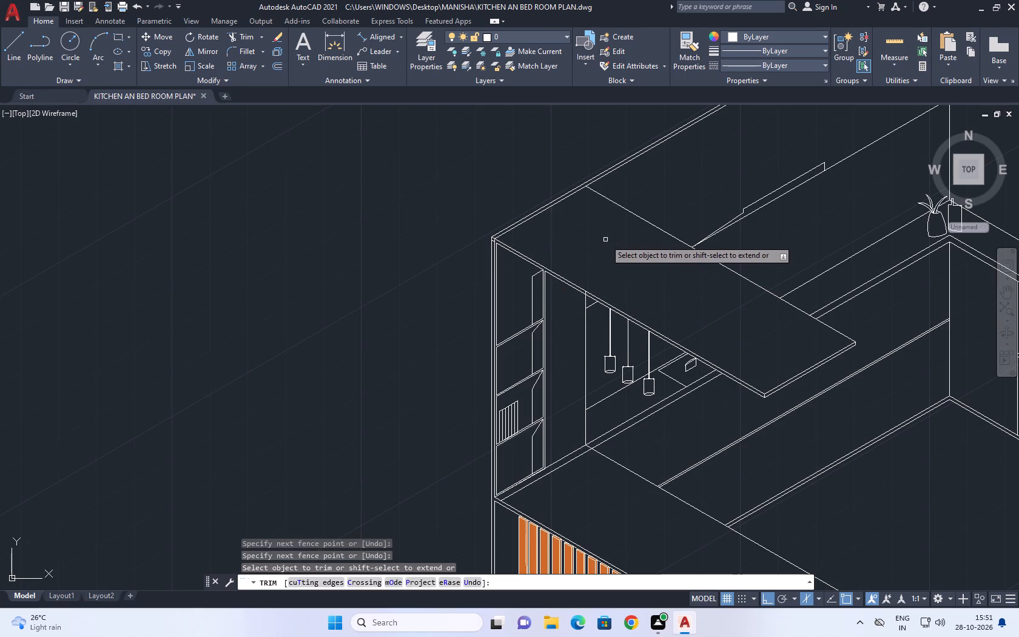
right_click(605, 240)
left_click(651, 258)
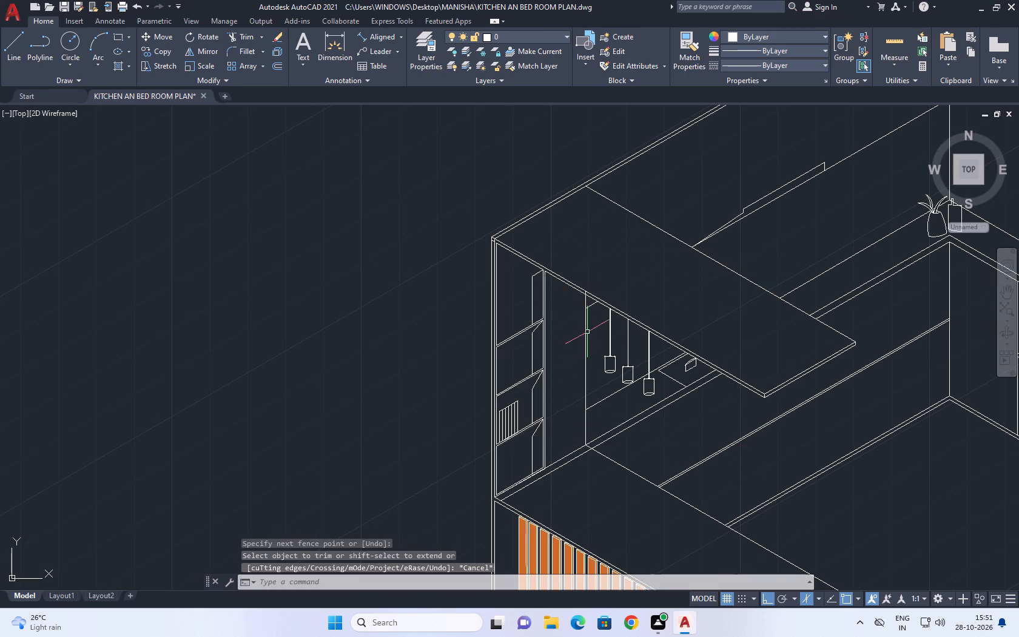
Trim the piece of the new vertical lying between the roof slab's two front edge lines.
scroll(577, 308, "up", 1)
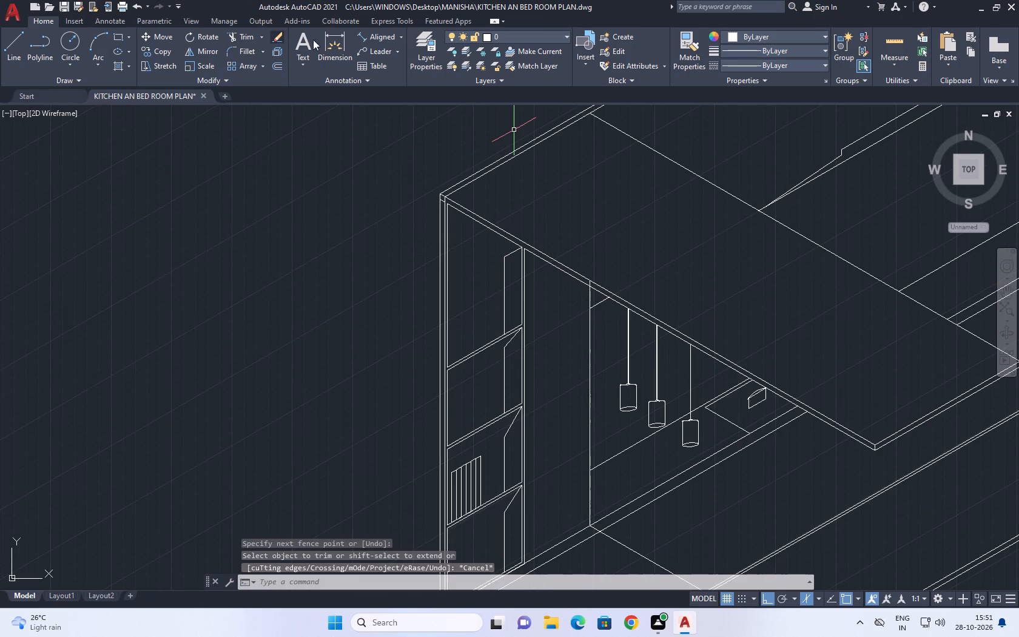
left_click(238, 35)
scroll(576, 303, "up", 2)
scroll(628, 270, "up", 2)
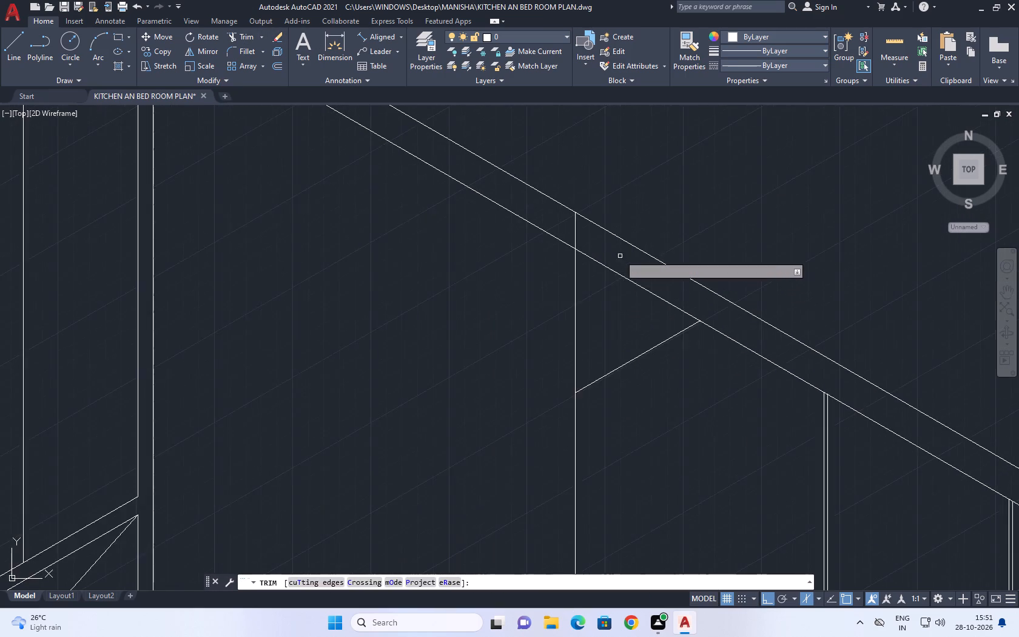
scroll(617, 253, "up", 1)
scroll(576, 221, "up", 2)
left_click(592, 265)
left_click(490, 226)
right_click(578, 252)
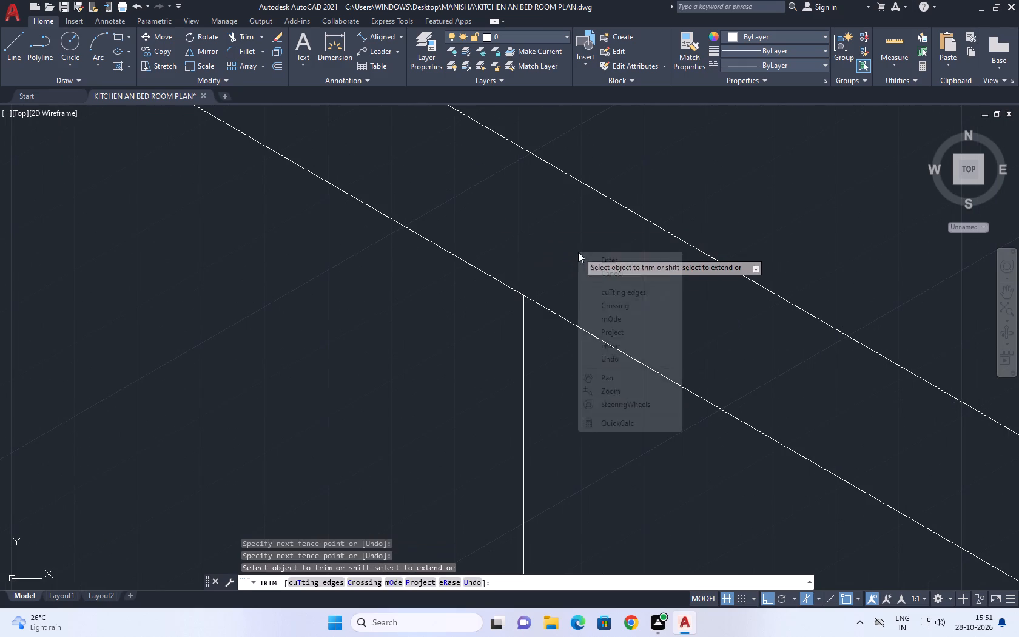
left_click(647, 272)
Look over the shelf frame, counter and roof slab within the whole isometric kitchen.
scroll(544, 300, "down", 6)
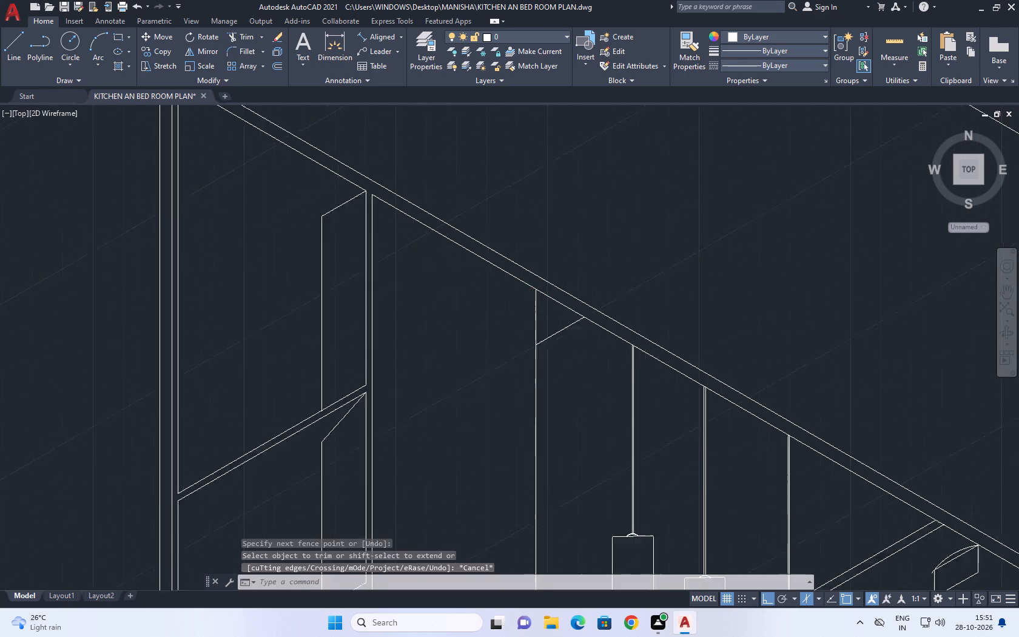
middle_click_drag(792, 314, 719, 260)
scroll(742, 270, "down", 3)
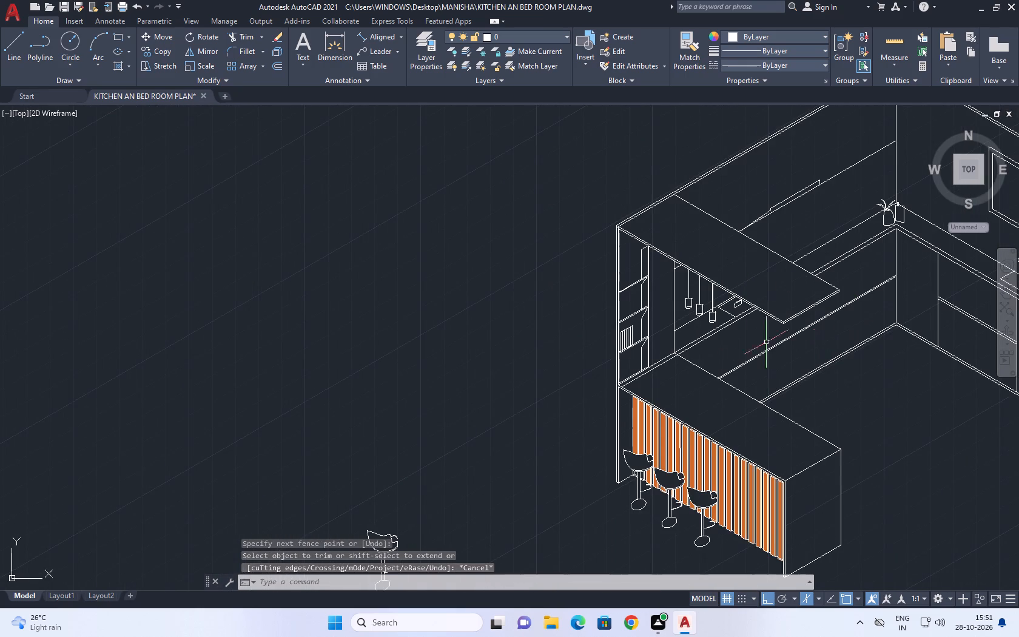
scroll(662, 371, "up", 3)
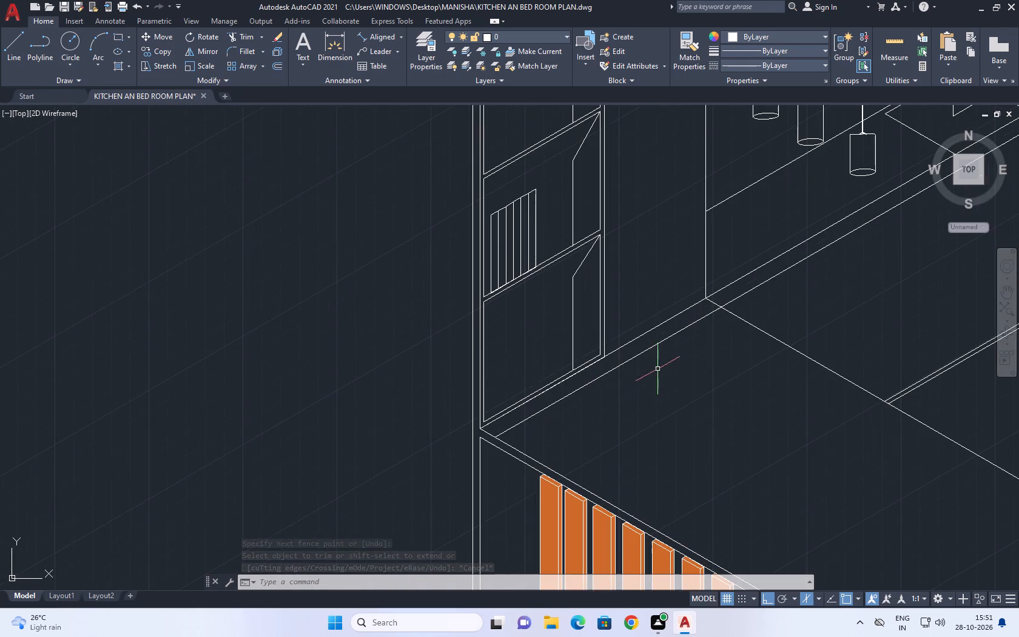
scroll(542, 380, "down", 2)
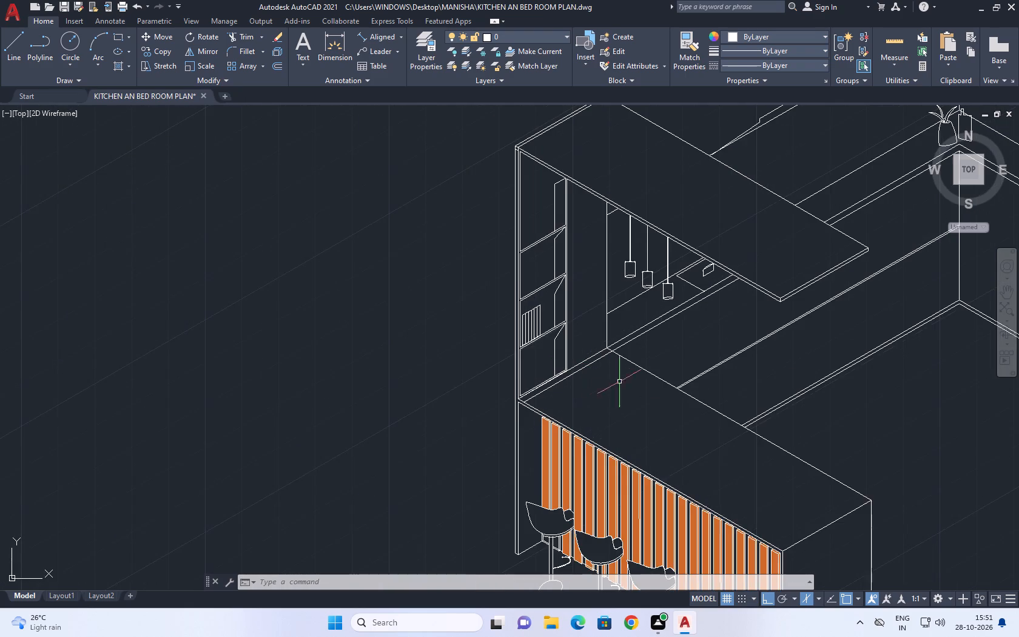
middle_click_drag(741, 397, 442, 371)
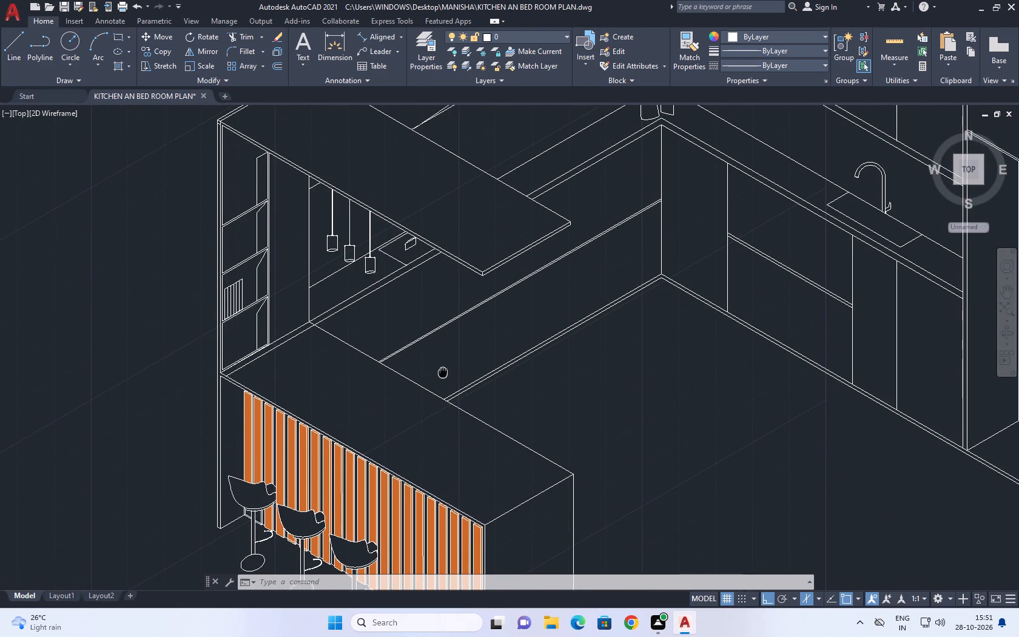
middle_click_drag(442, 371, 441, 371)
scroll(451, 282, "down", 1)
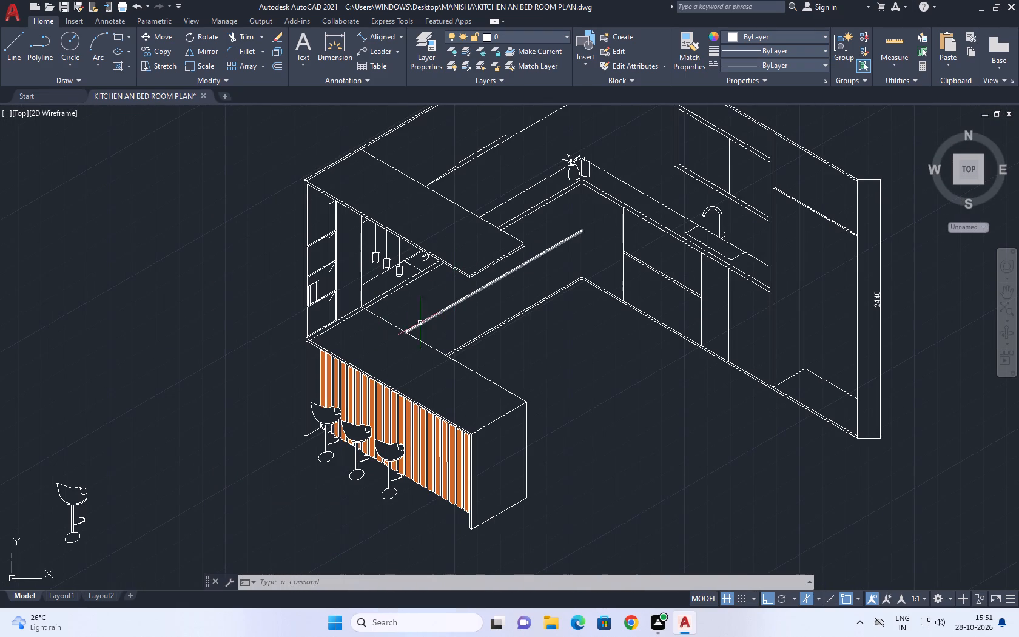
middle_click_drag(543, 334, 645, 397)
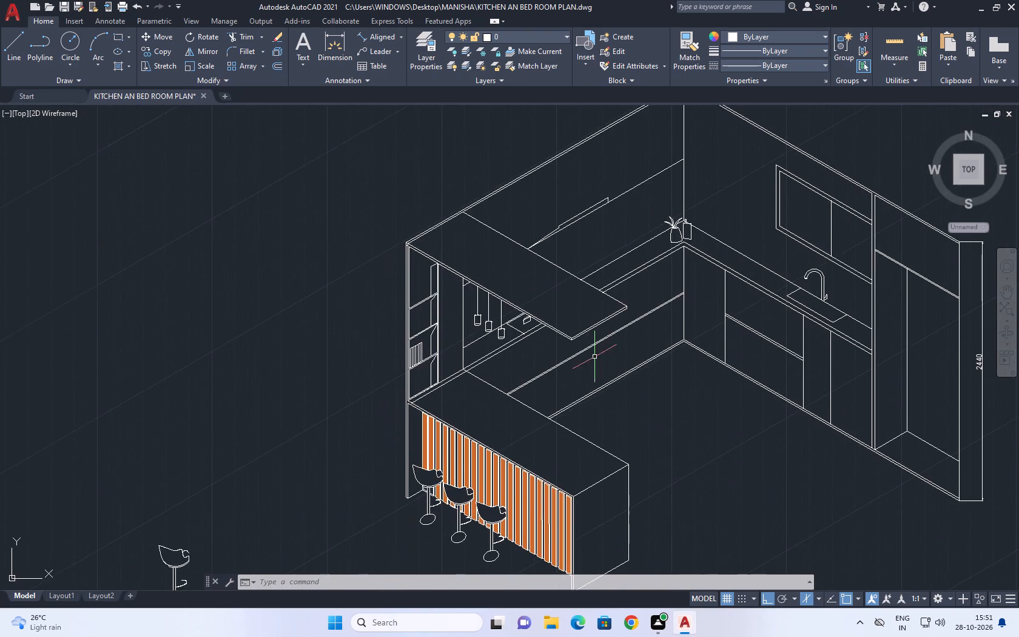
scroll(567, 340, "up", 4)
left_click(594, 287)
left_click_drag(579, 304, 579, 297)
scroll(580, 294, "down", 4)
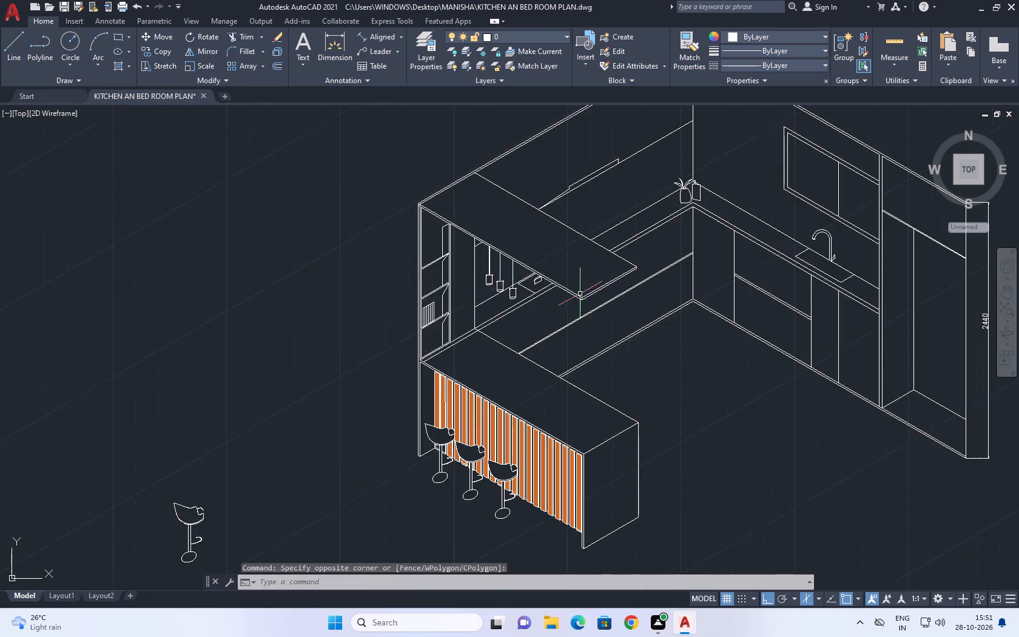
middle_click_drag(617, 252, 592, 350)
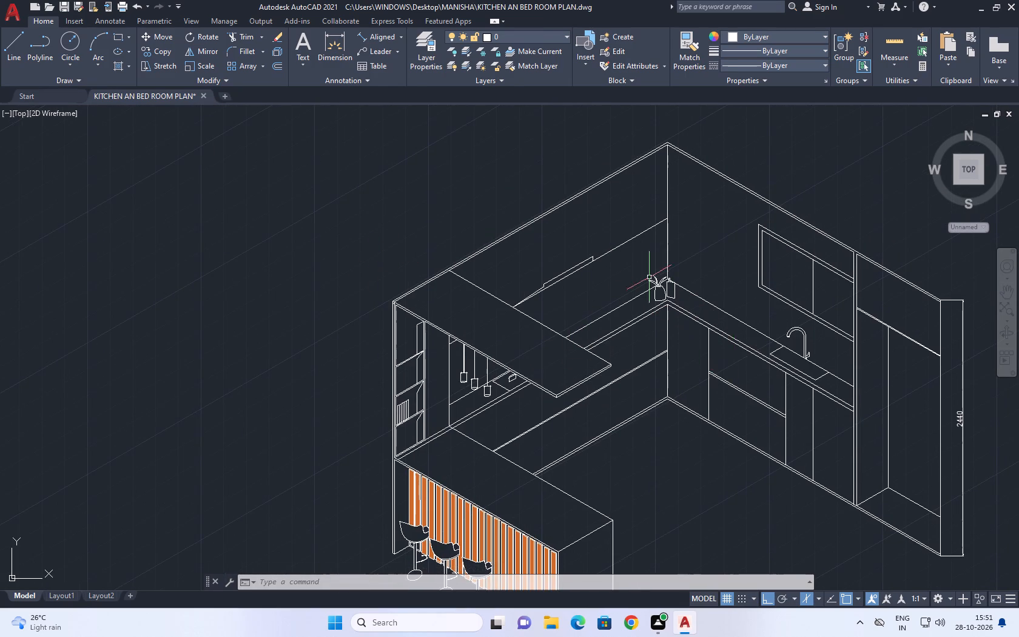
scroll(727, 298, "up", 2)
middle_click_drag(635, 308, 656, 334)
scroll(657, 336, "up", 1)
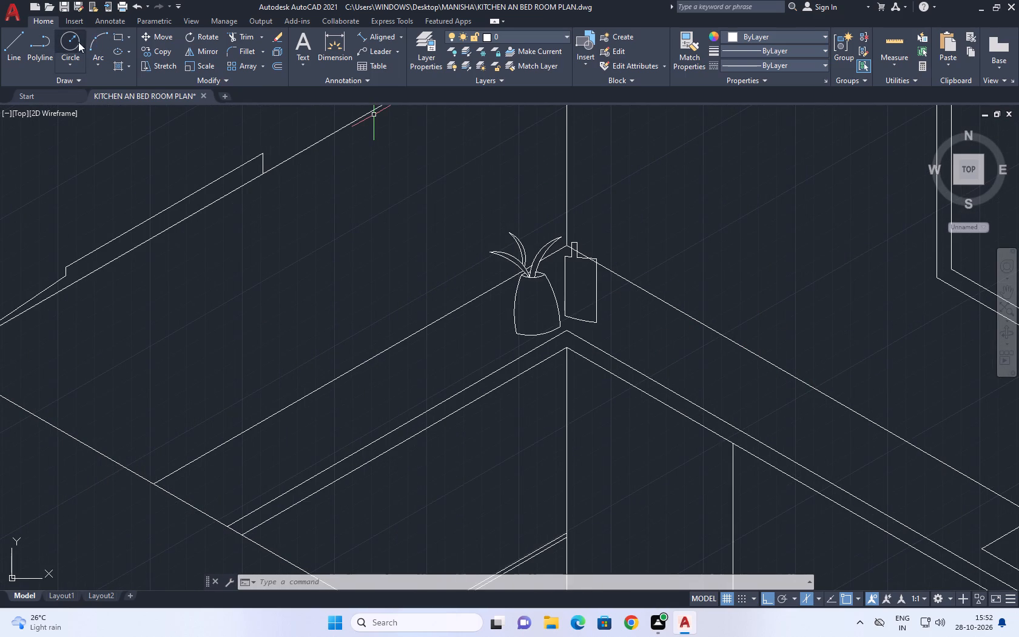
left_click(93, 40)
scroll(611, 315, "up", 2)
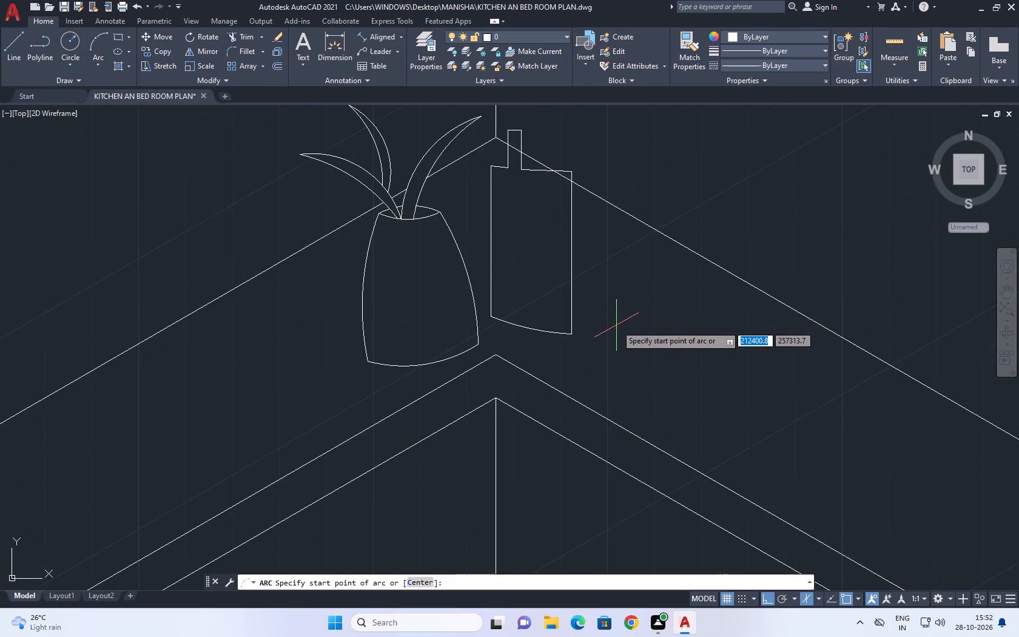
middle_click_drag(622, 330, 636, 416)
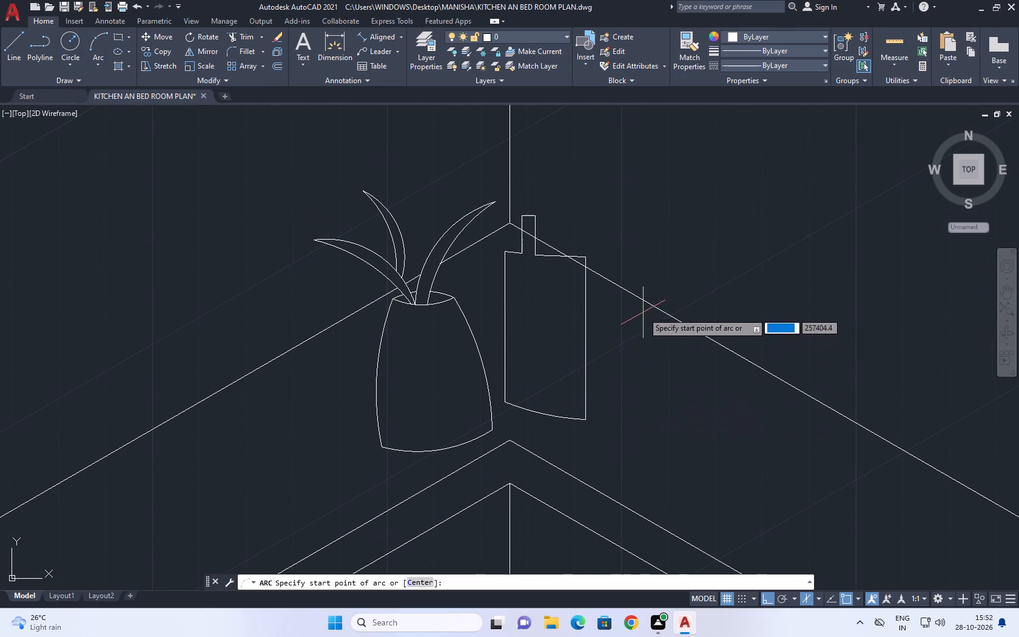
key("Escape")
Draw a freehand spline beside the cutting board at the counter corner, bowing outward as it rises to a tip.
key("s")
key("p")
type("L")
key("space")
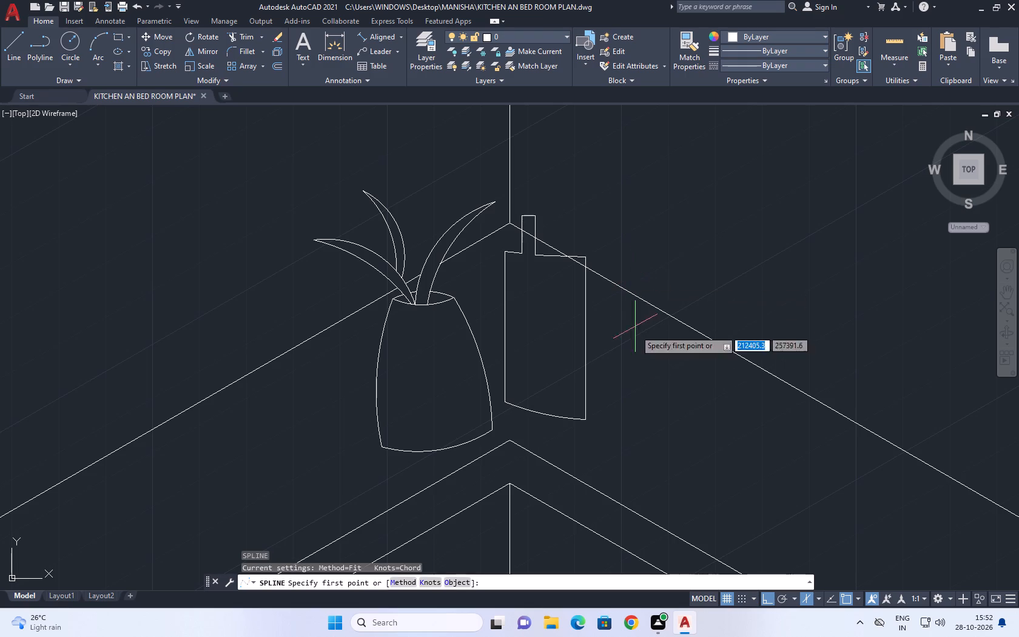
left_click(610, 433)
key("F8")
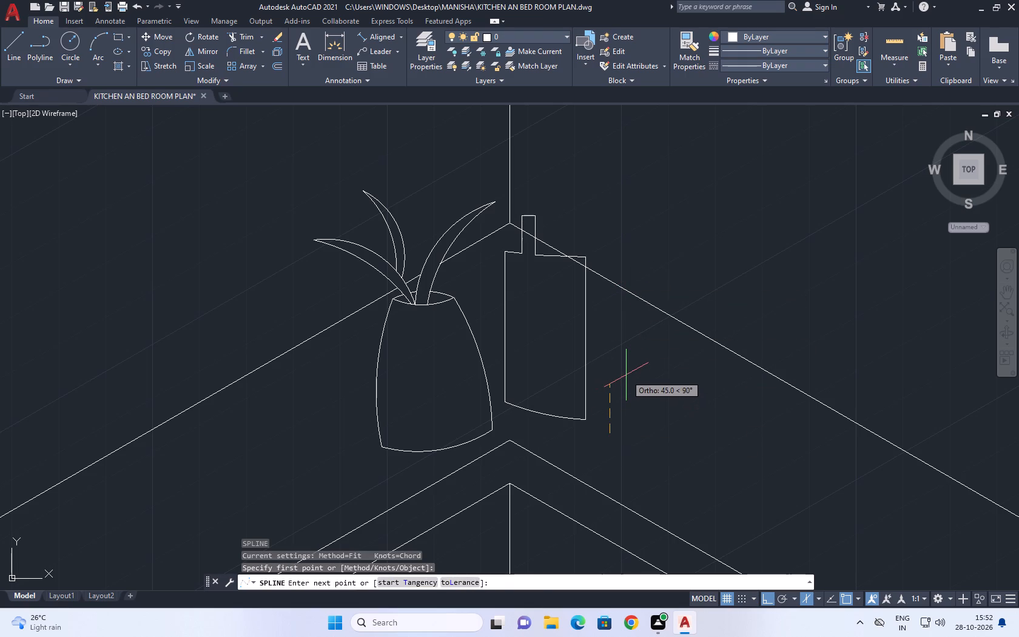
left_click(637, 373)
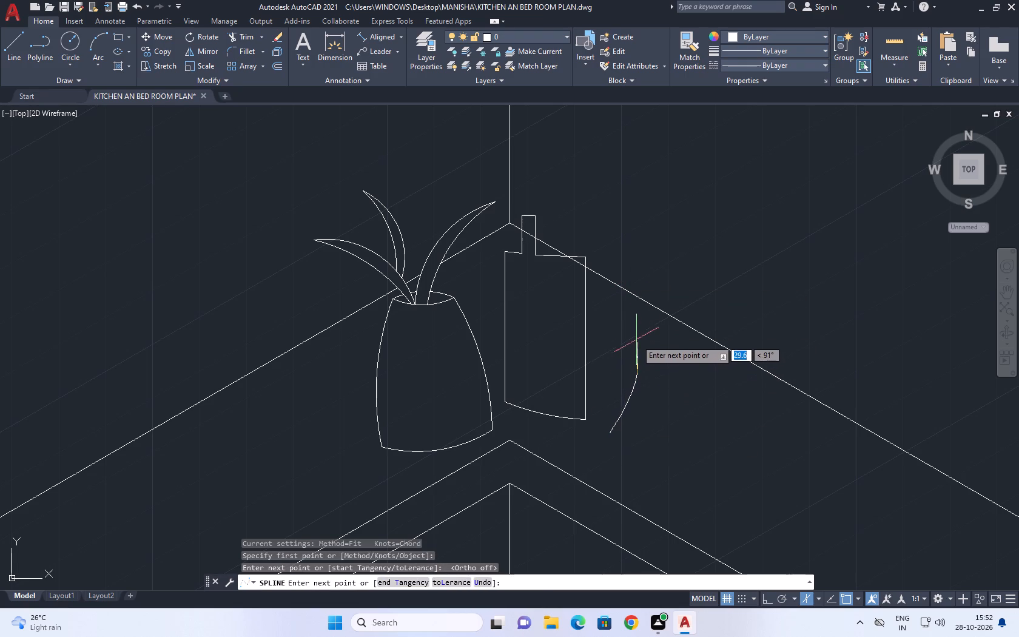
left_click(639, 271)
key("space")
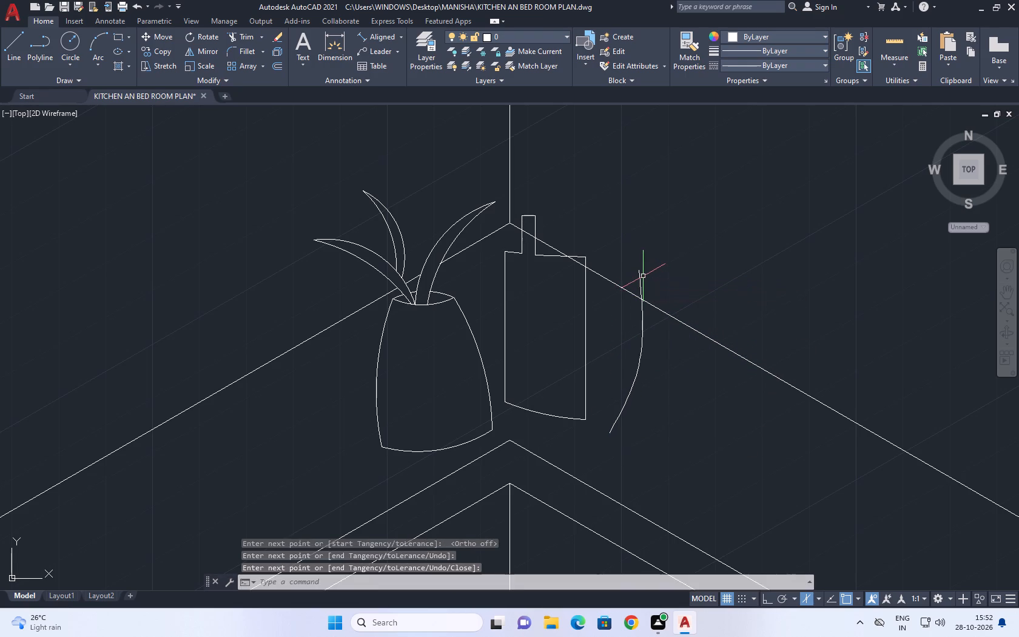
Complete the curved leaf-like shape with an outer spline down from the tip and a short spline closing its base.
key("space")
left_click(642, 273)
left_click(671, 348)
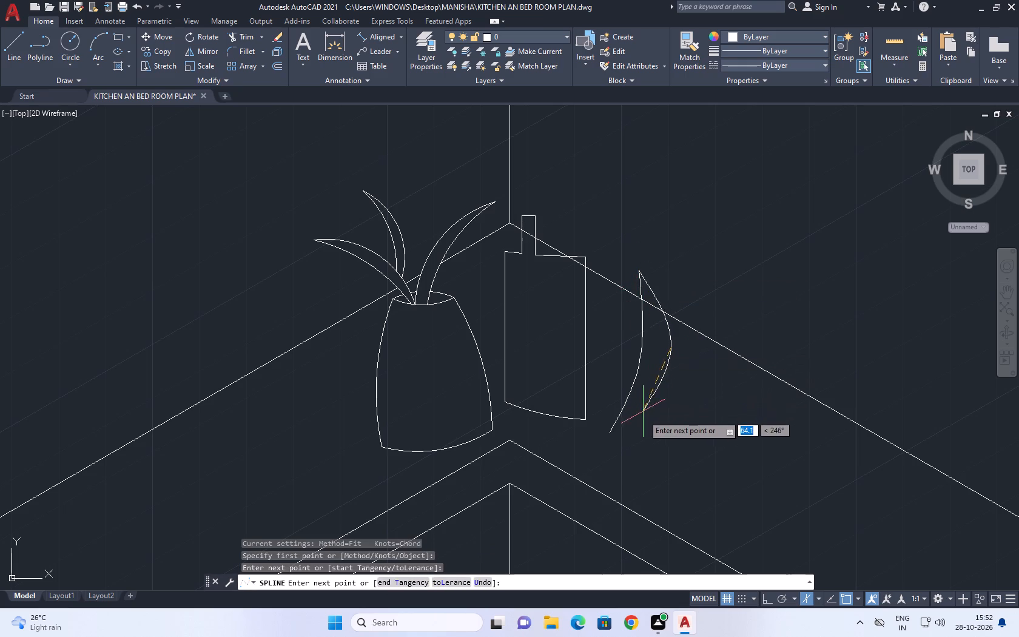
left_click(633, 433)
key("space")
key("space")
left_click(611, 432)
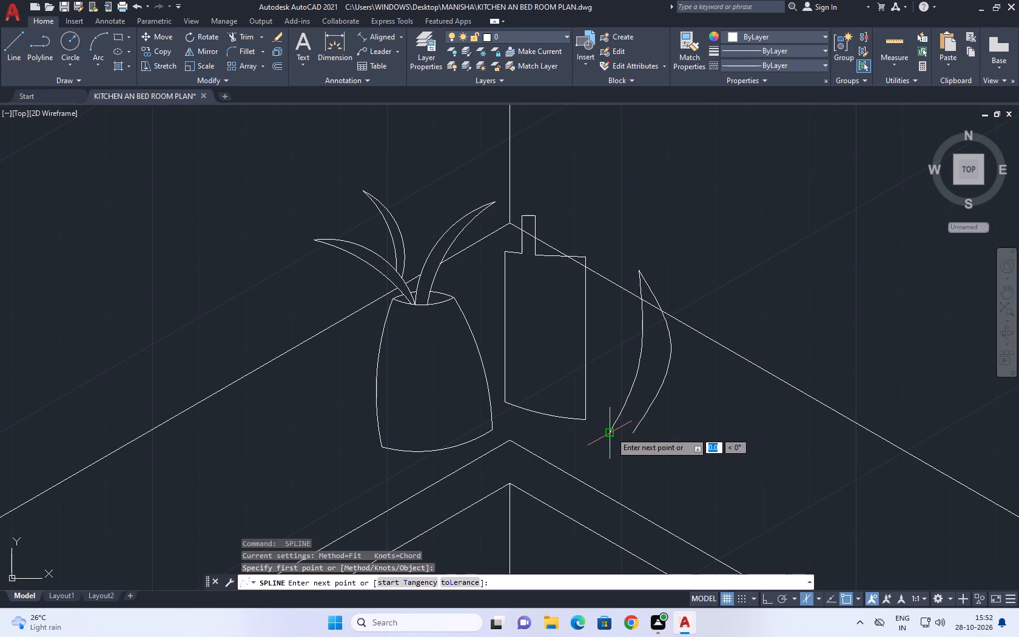
left_click(634, 432)
left_click(641, 431)
key("space")
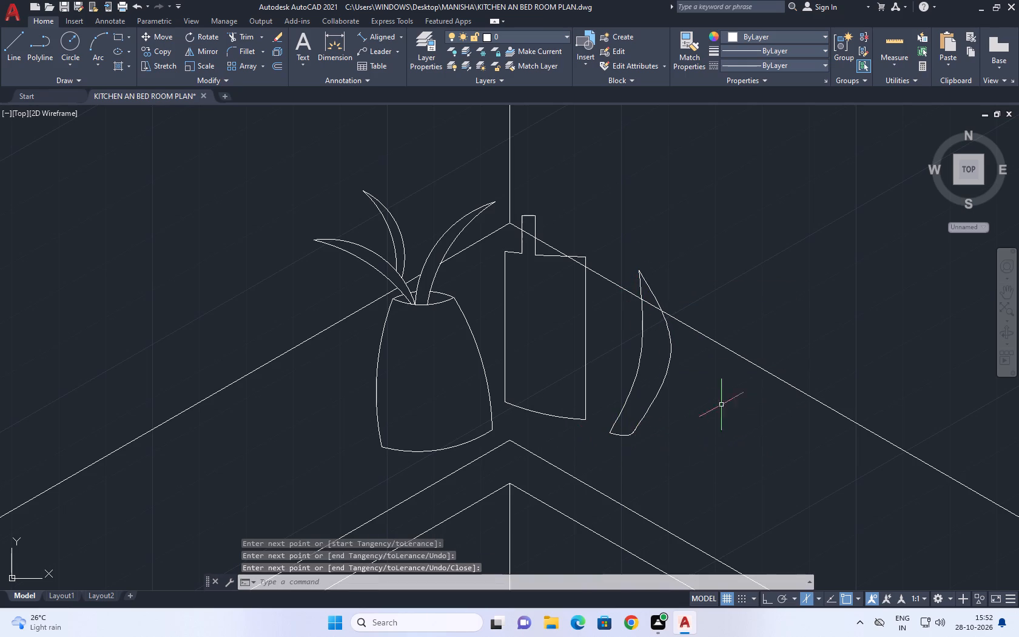
Select the whole faucet with its lever at the sink and define it as a block named TAP.
scroll(688, 295, "down", 4)
middle_click_drag(747, 295, 560, 237)
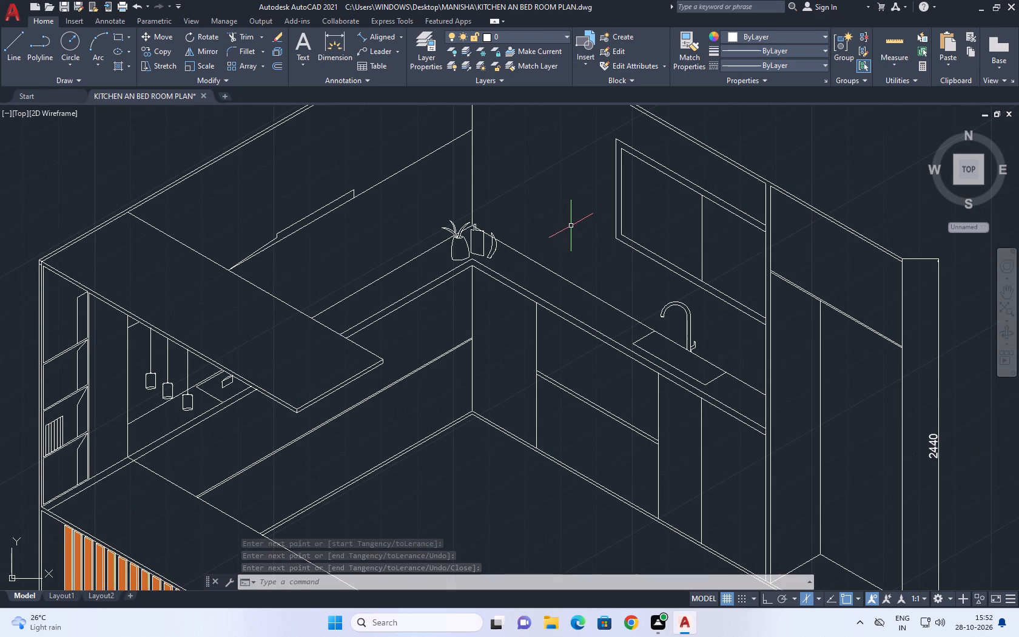
middle_click_drag(703, 368, 663, 397)
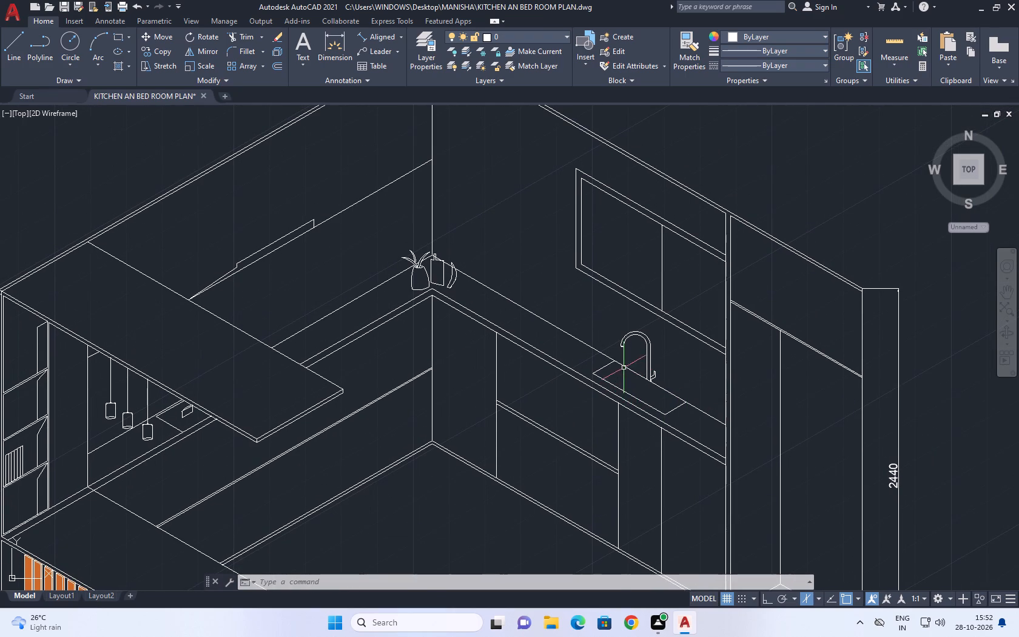
scroll(646, 363, "up", 3)
left_click(708, 424)
left_click(674, 378)
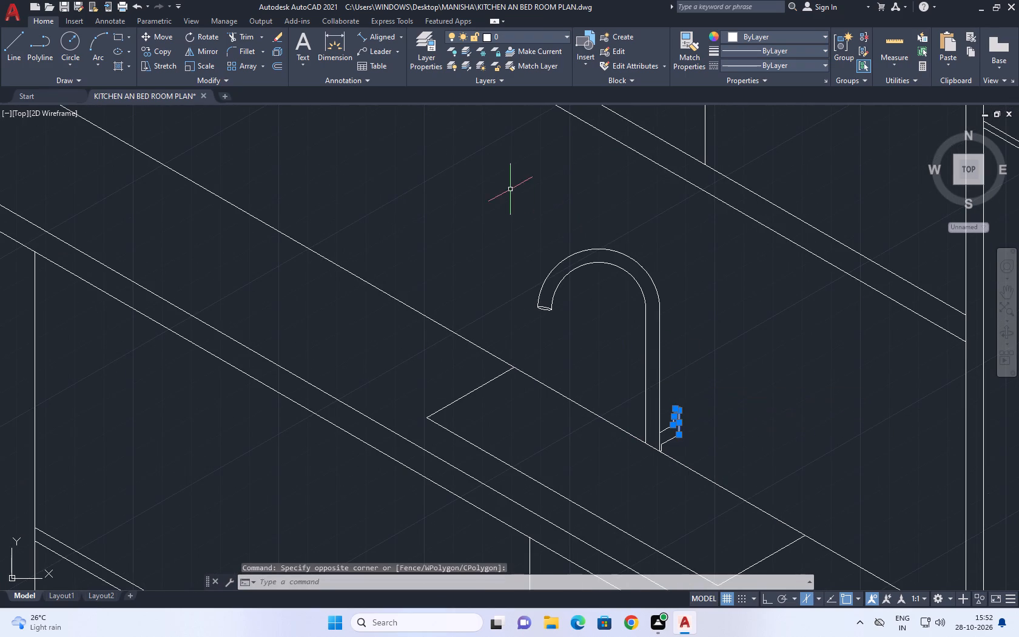
left_click_drag(514, 167, 522, 187)
left_click_drag(721, 477, 724, 467)
scroll(505, 301, "down", 1)
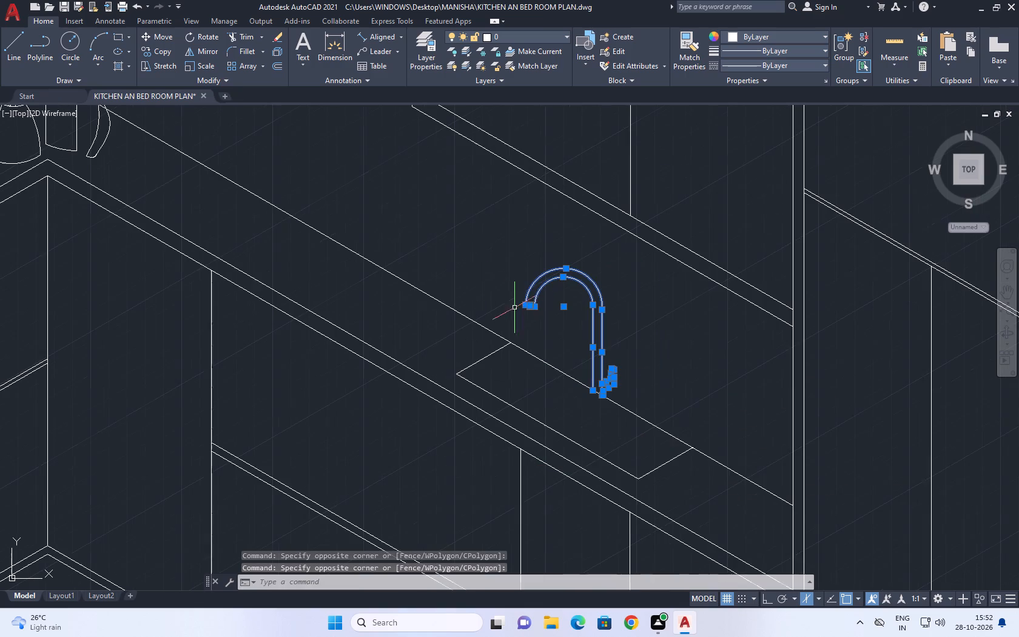
type("B")
key("space")
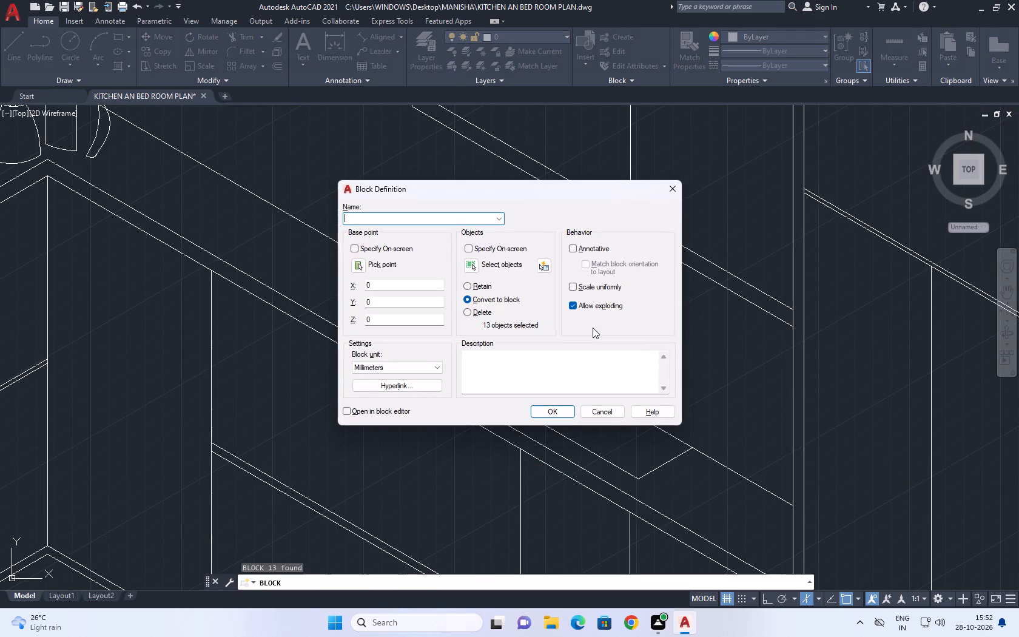
type("TA")
key("p")
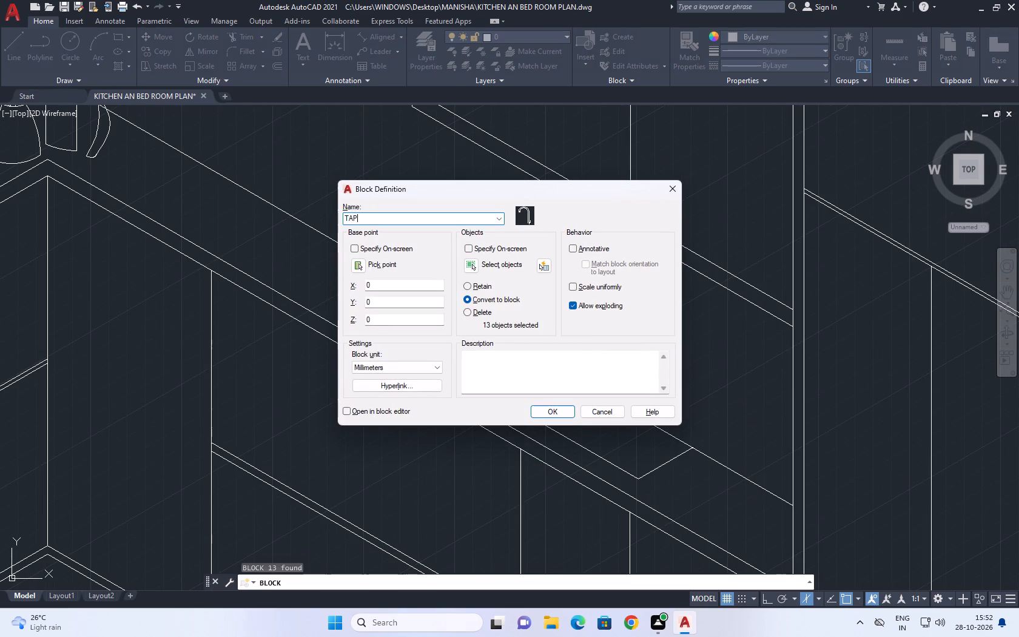
left_click(559, 416)
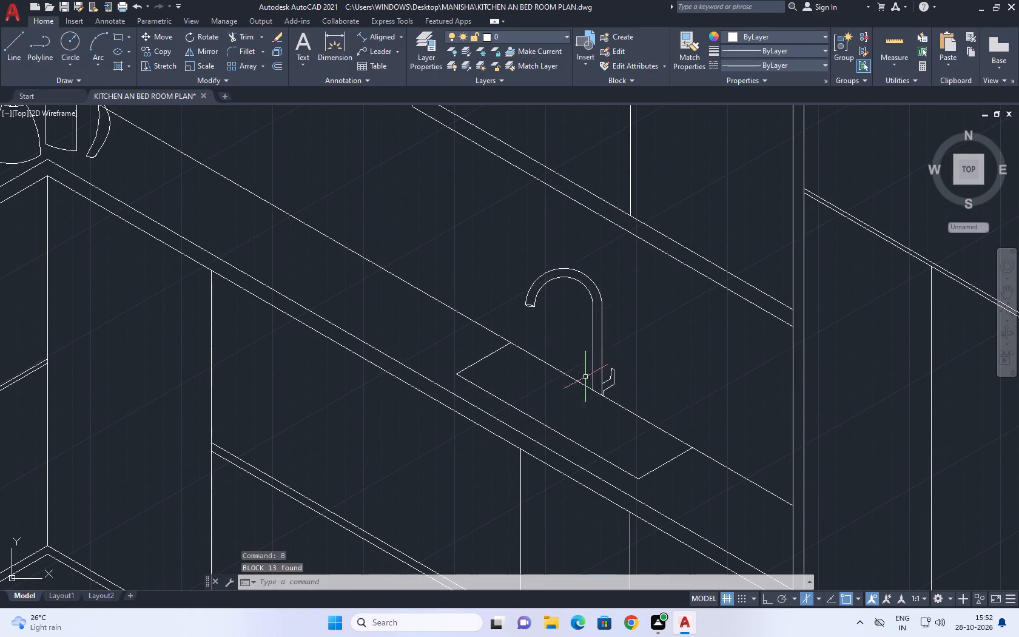
Move the TAP block about 400 mm along the counter's back edge toward the room corner.
left_click(609, 357)
left_click(574, 329)
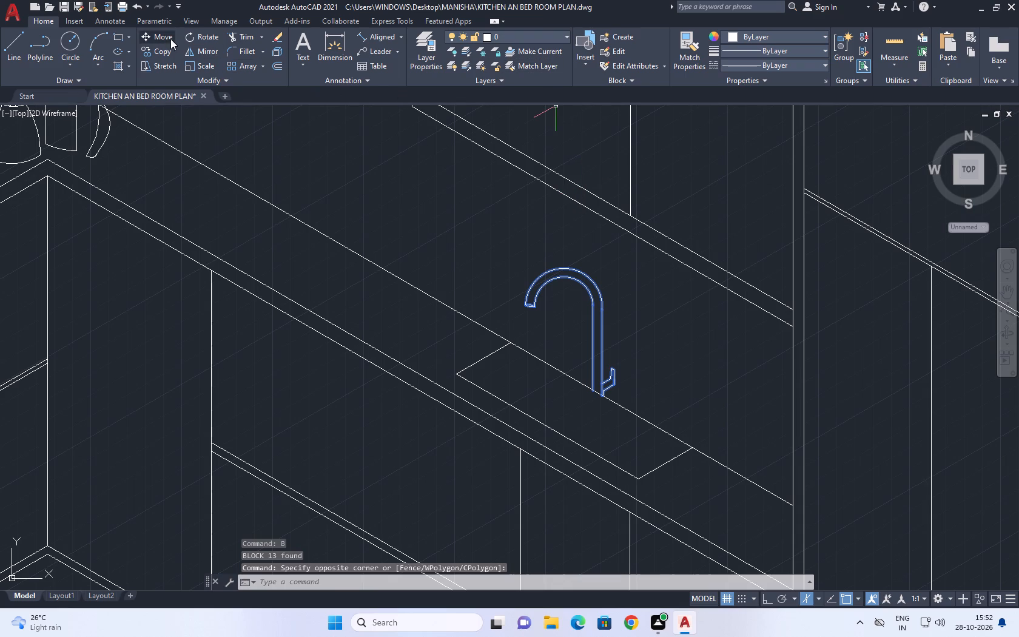
left_click(167, 37)
left_click(691, 410)
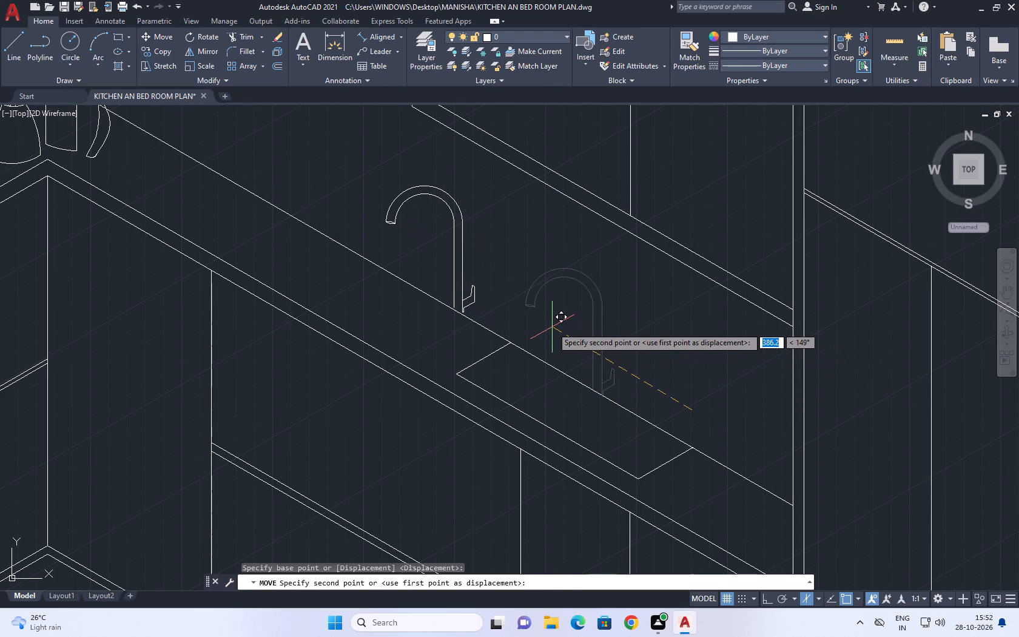
key("F8")
key("F5")
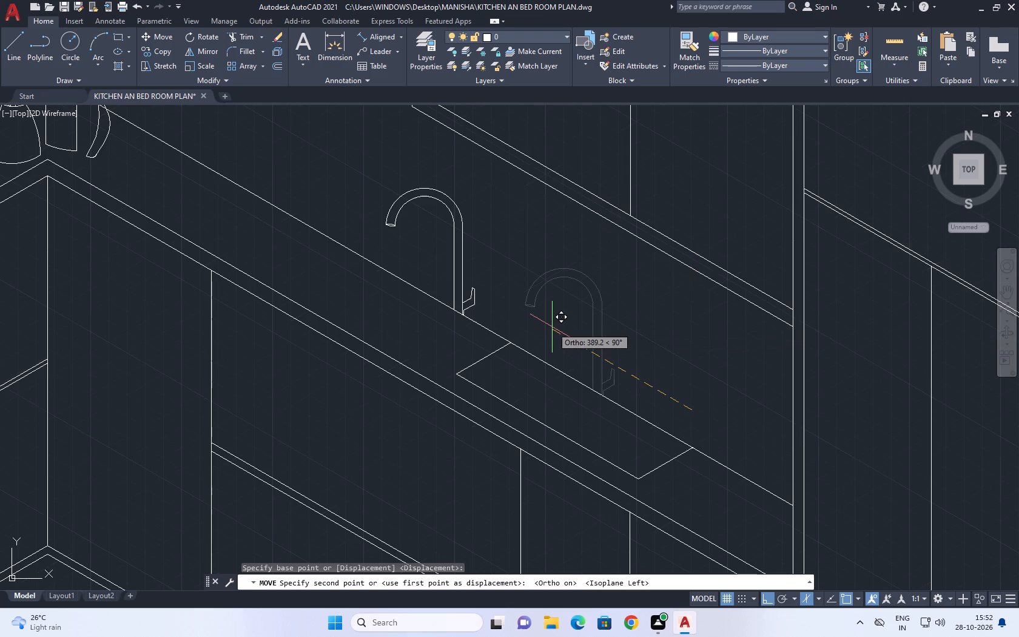
left_click(548, 326)
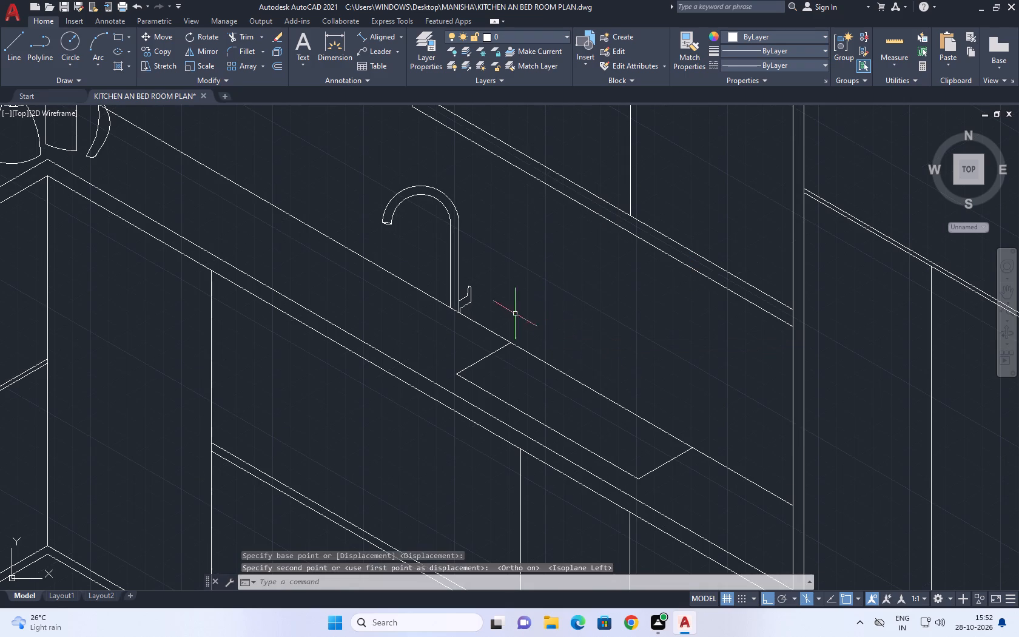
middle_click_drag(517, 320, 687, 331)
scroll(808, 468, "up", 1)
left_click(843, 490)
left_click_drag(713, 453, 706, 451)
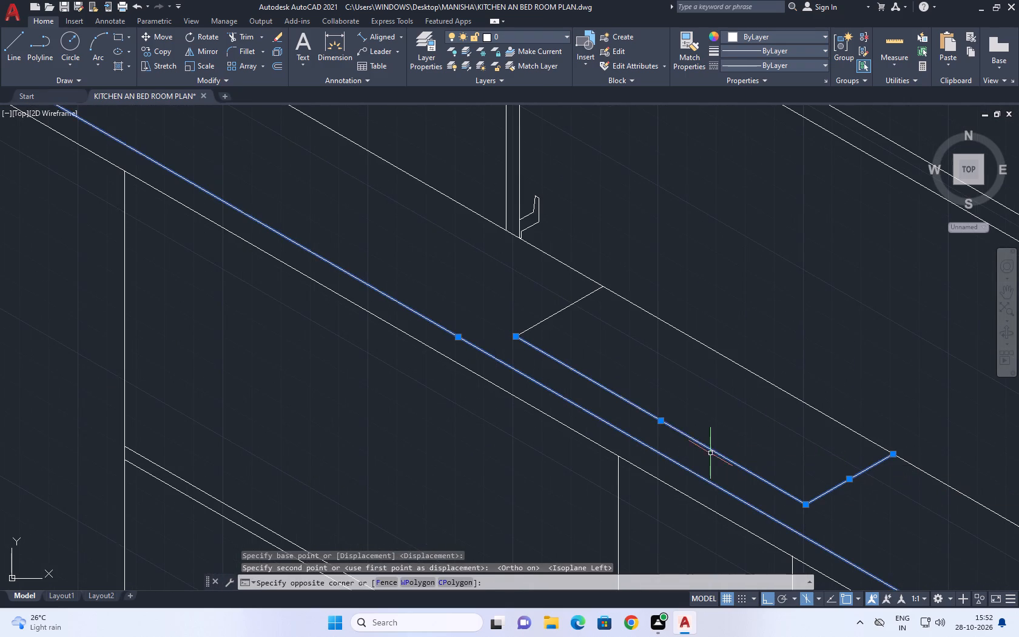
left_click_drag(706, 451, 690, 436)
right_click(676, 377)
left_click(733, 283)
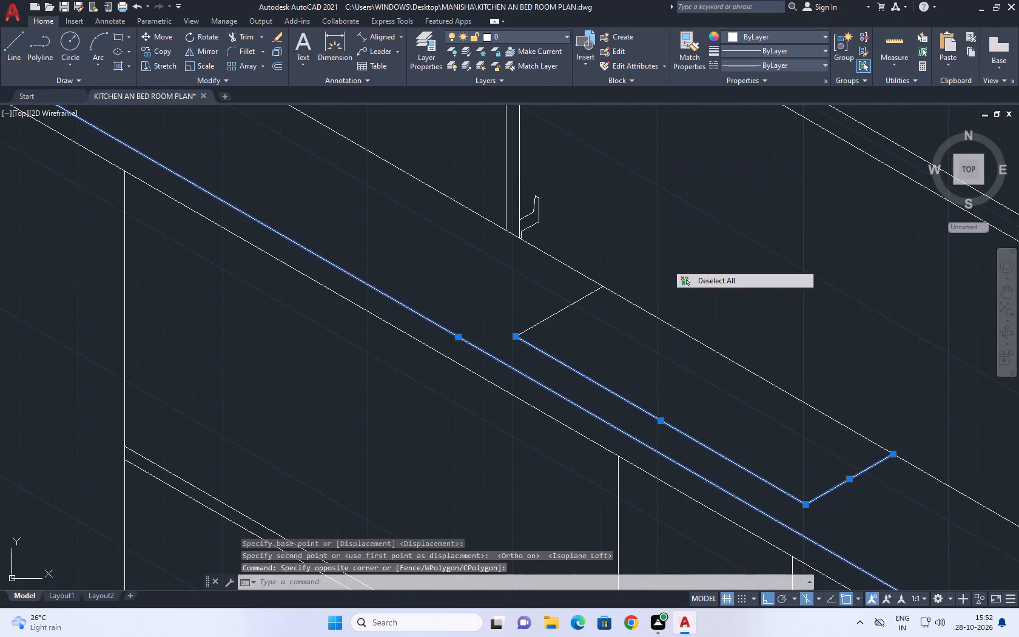
Move the sink's three outline lines along the counter's back edge so the sink sits in front of the tap.
left_click(539, 358)
left_click(511, 315)
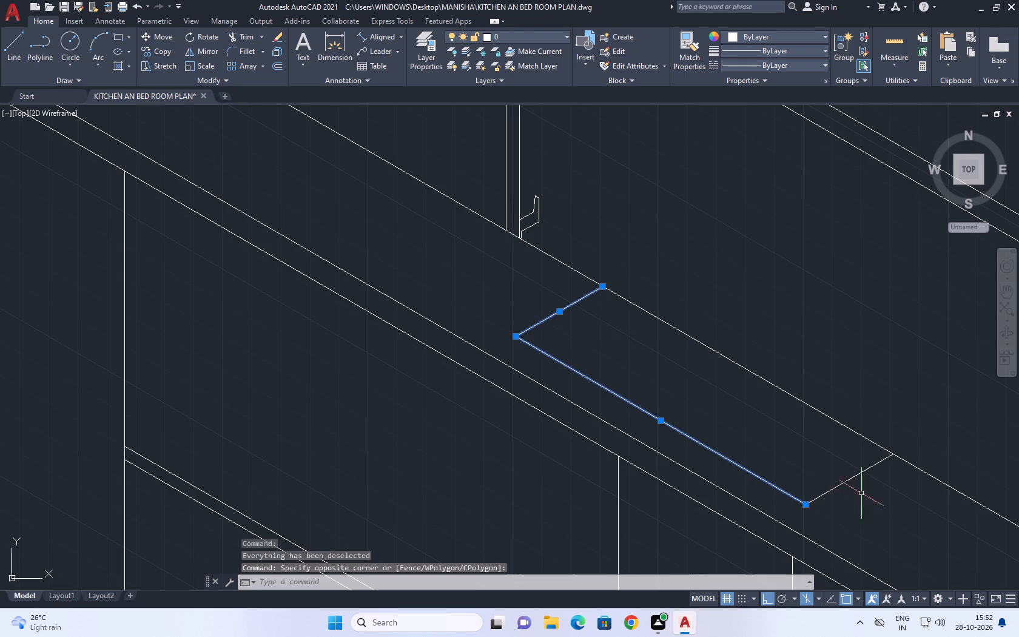
left_click(852, 490)
left_click(813, 482)
left_click(169, 40)
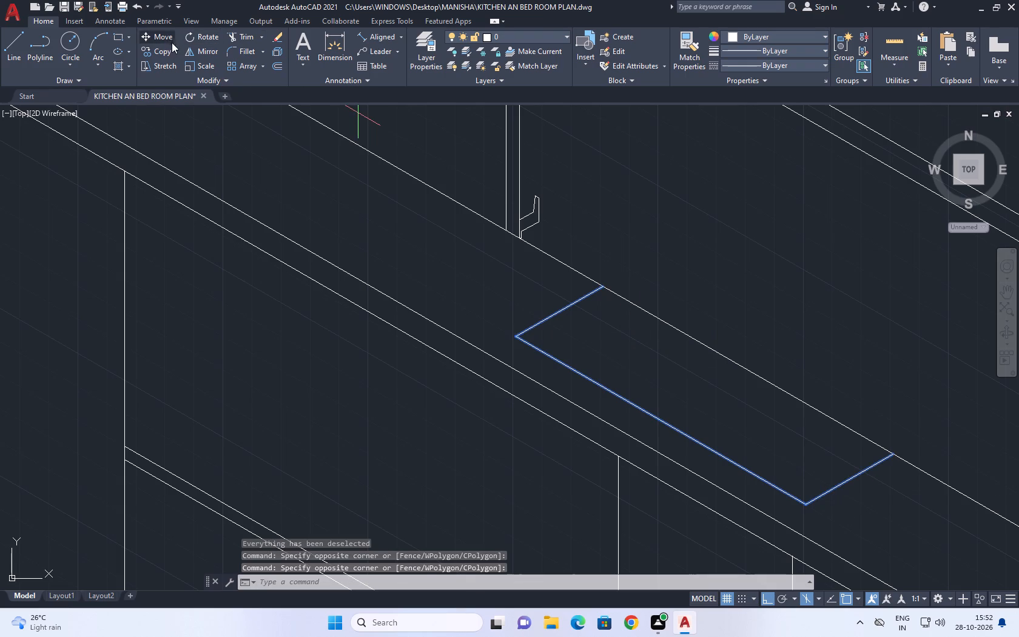
left_click(738, 367)
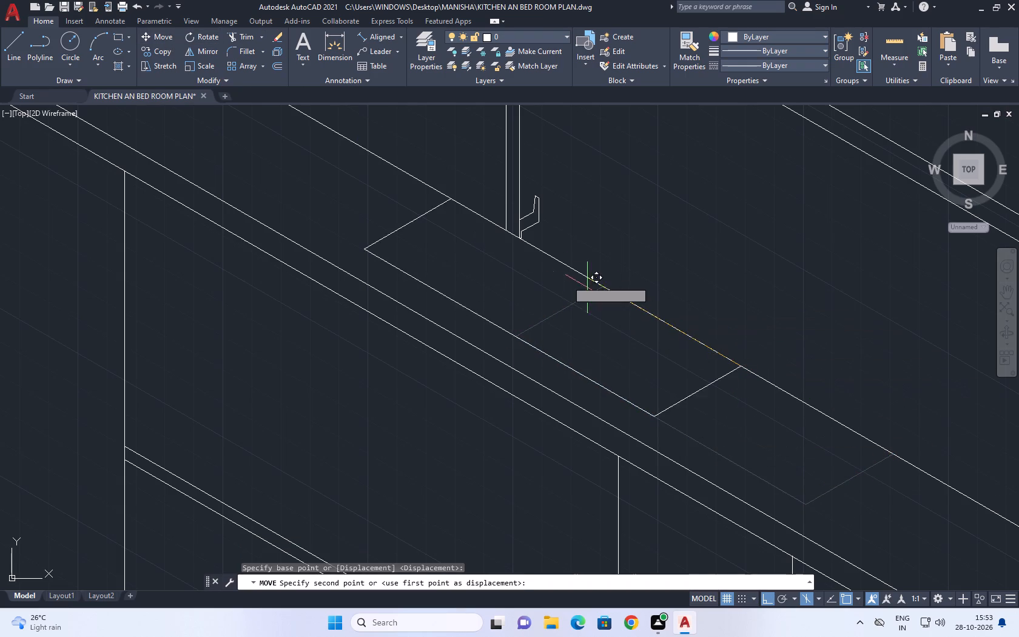
left_click(520, 248)
Look over the repositioned sink and tap, the whole kitchen and the tall cabinet beside the counter.
scroll(568, 274, "down", 2)
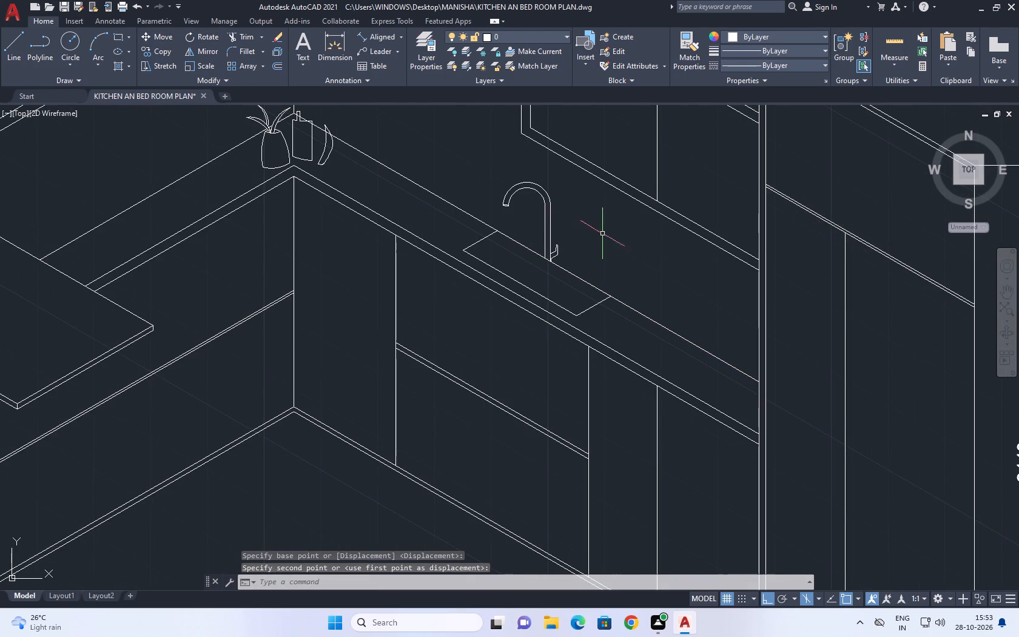
scroll(628, 234, "down", 1)
middle_click_drag(644, 246, 566, 253)
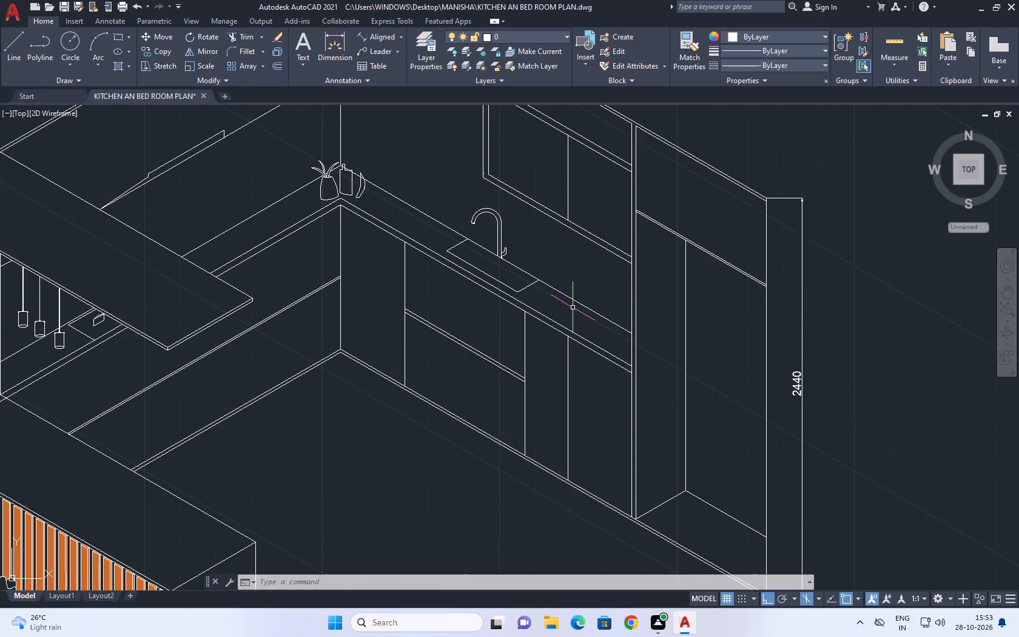
scroll(619, 332, "down", 2)
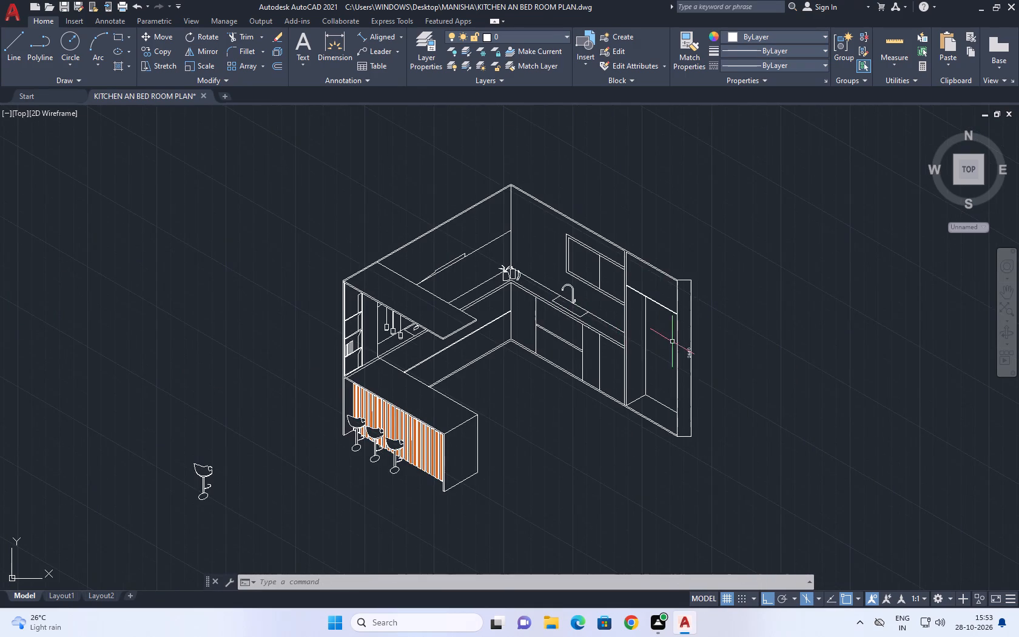
middle_click_drag(673, 342, 558, 328)
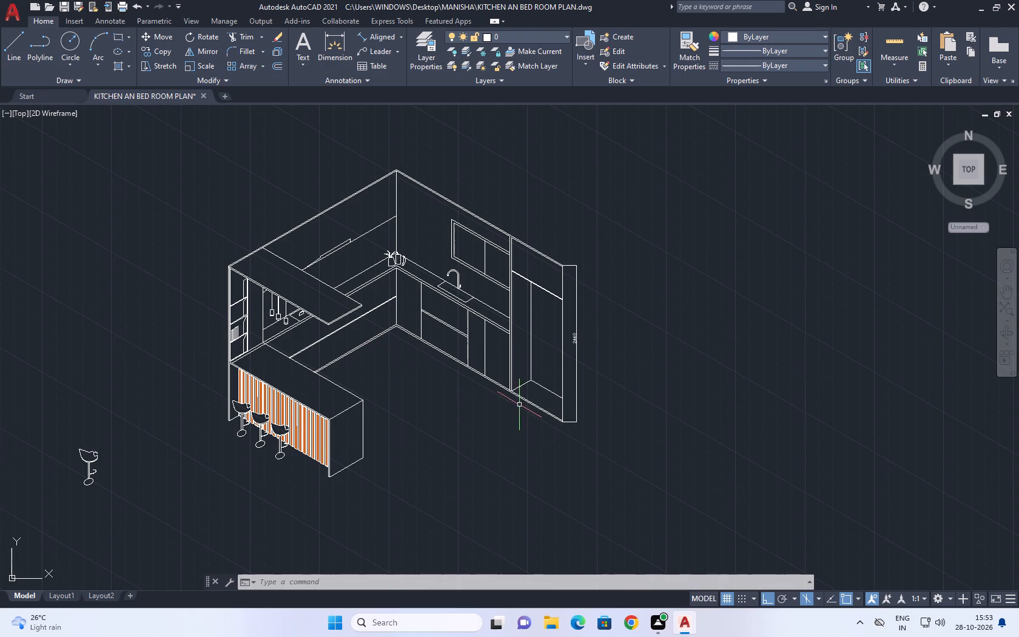
middle_click_drag(522, 405, 543, 437)
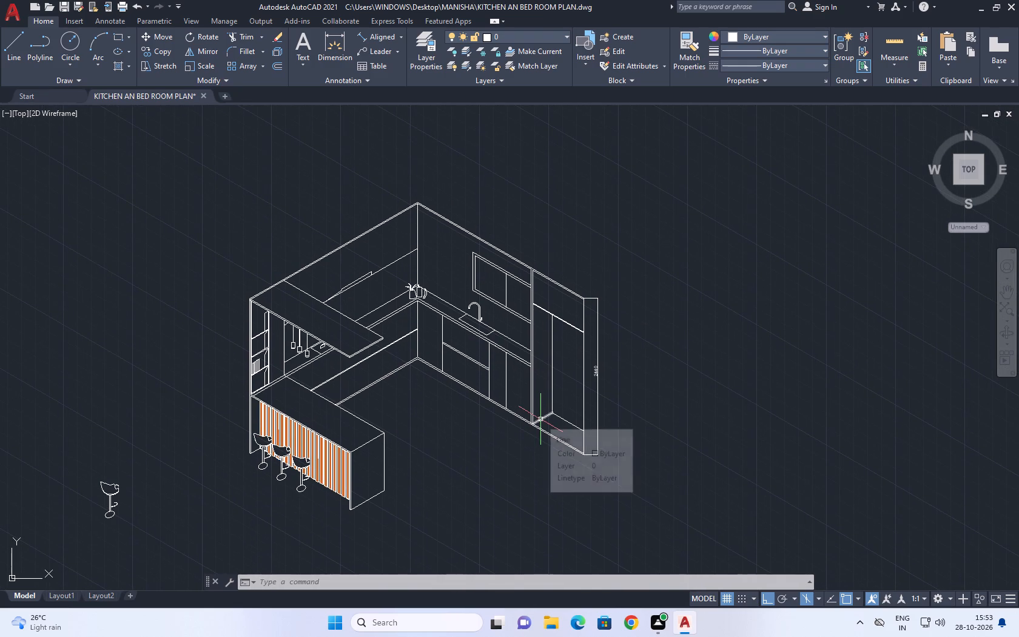
scroll(541, 364, "up", 2)
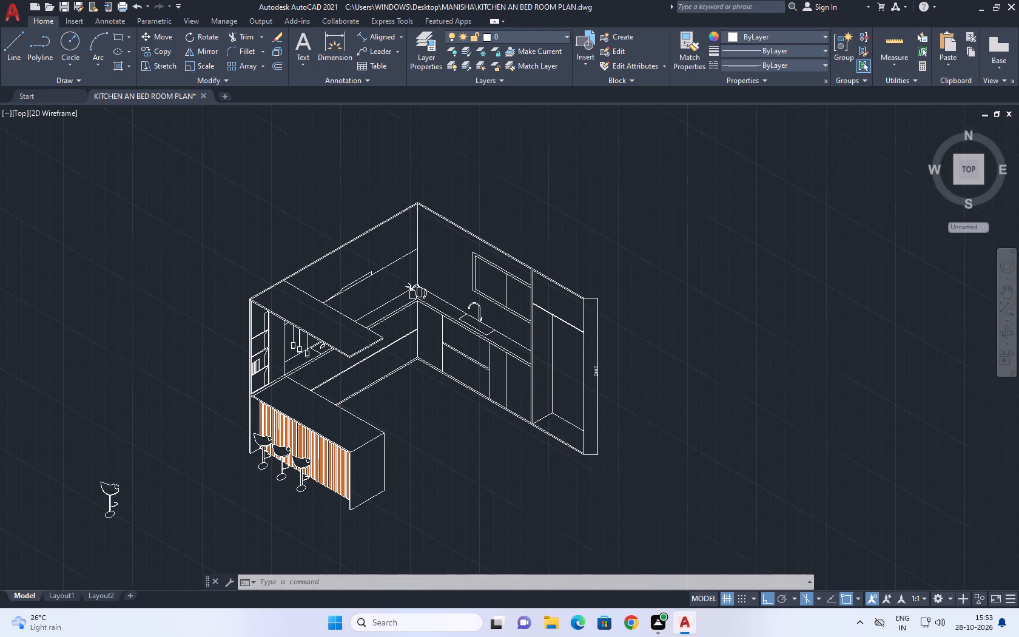
scroll(541, 364, "up", 1)
scroll(606, 394, "down", 1)
middle_click_drag(609, 467, 626, 408)
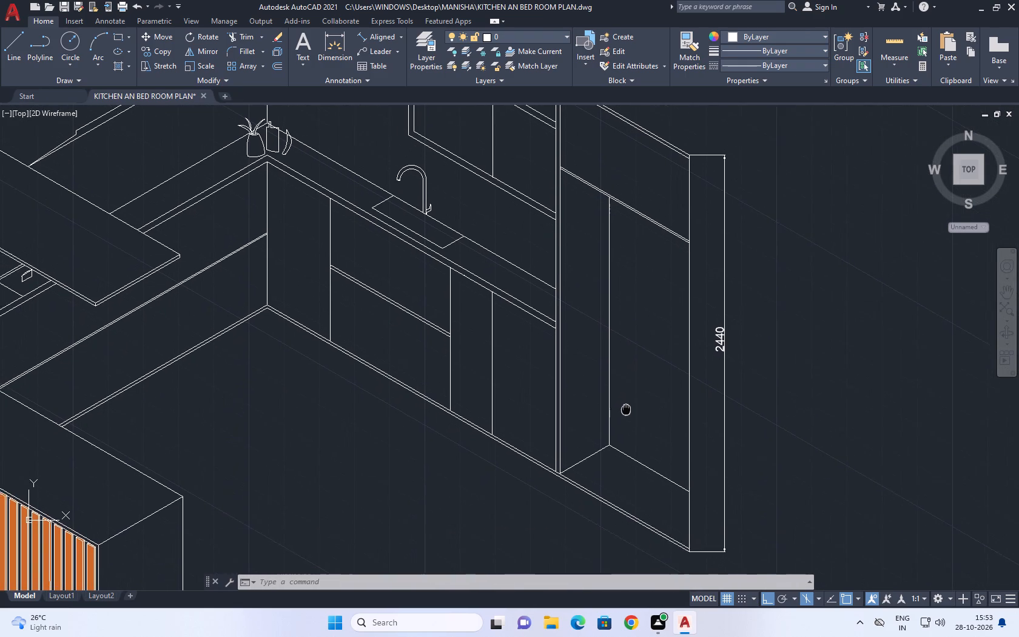
middle_click_drag(626, 408, 628, 403)
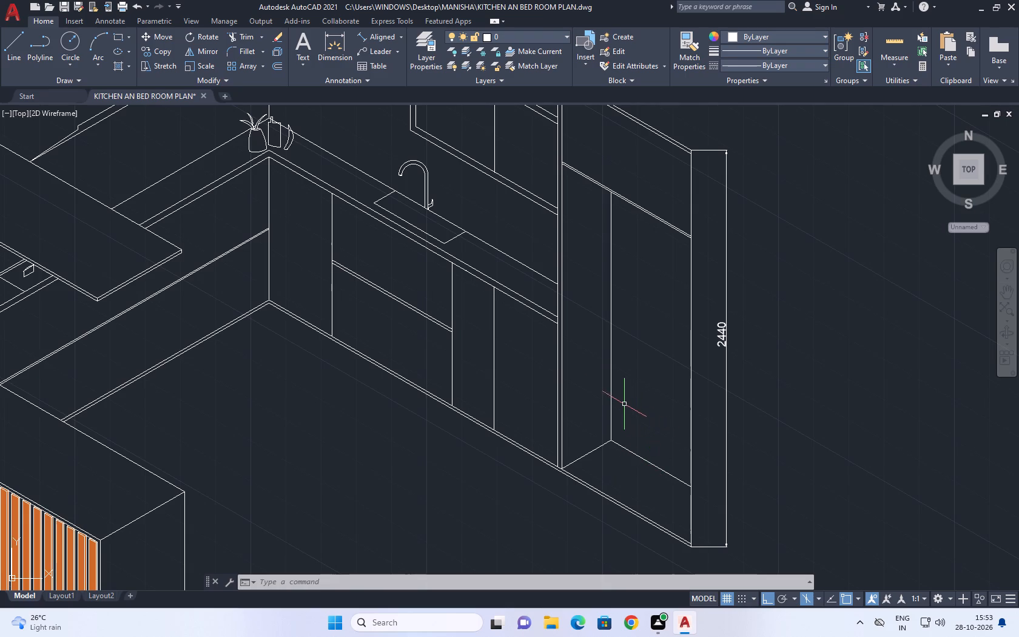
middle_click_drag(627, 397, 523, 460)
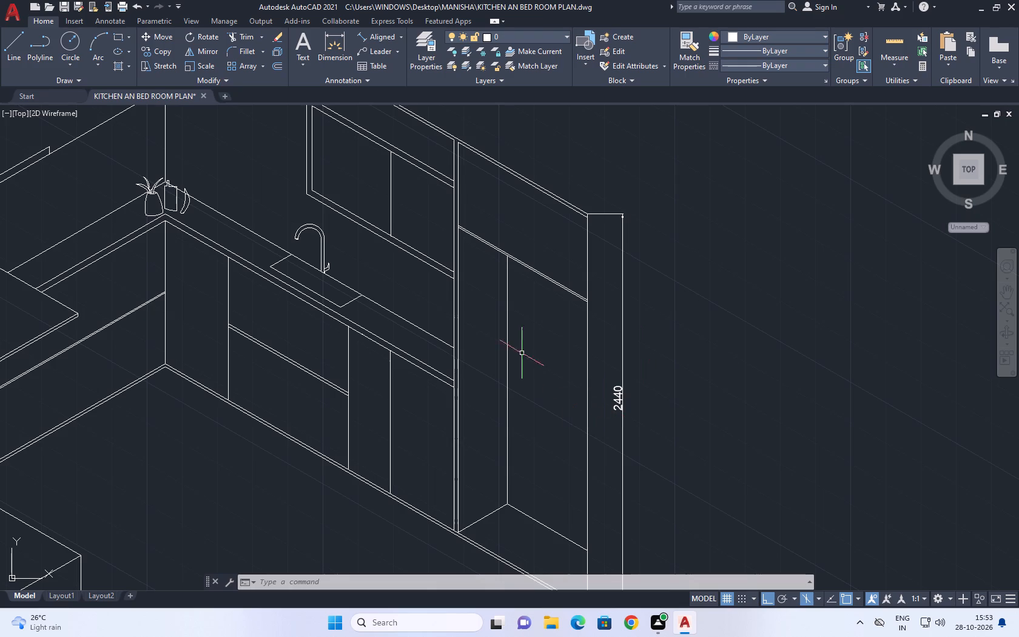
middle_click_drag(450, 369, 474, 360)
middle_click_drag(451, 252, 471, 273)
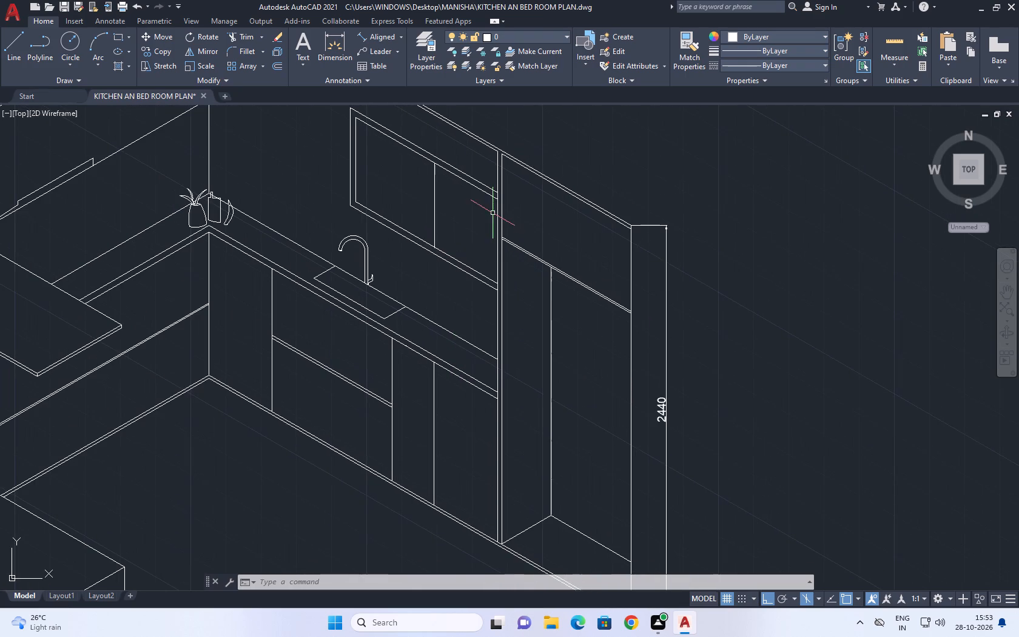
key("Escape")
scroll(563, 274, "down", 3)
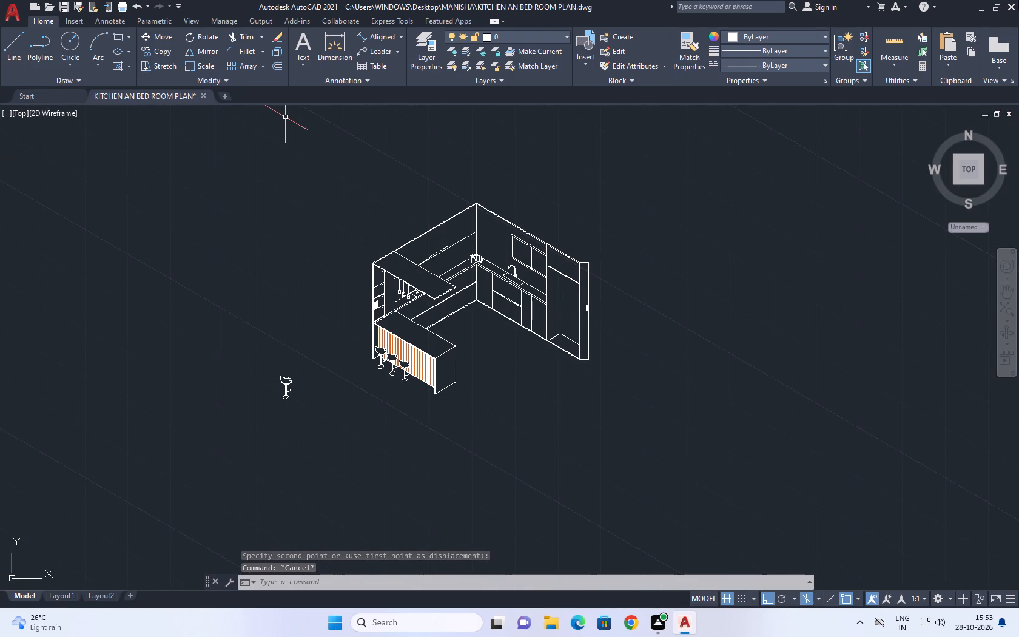
Save the drawing as KITCHEN AN BED ROOM PLAN in the MANISHA folder in AutoCAD 2018 format, replacing the existing file.
left_click(16, 5)
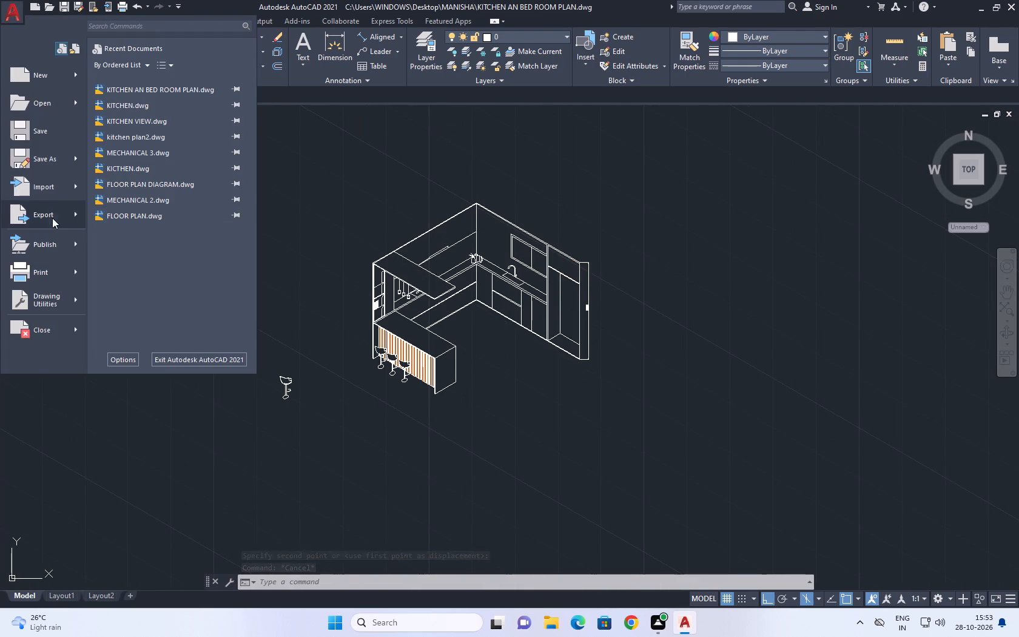
left_click(47, 161)
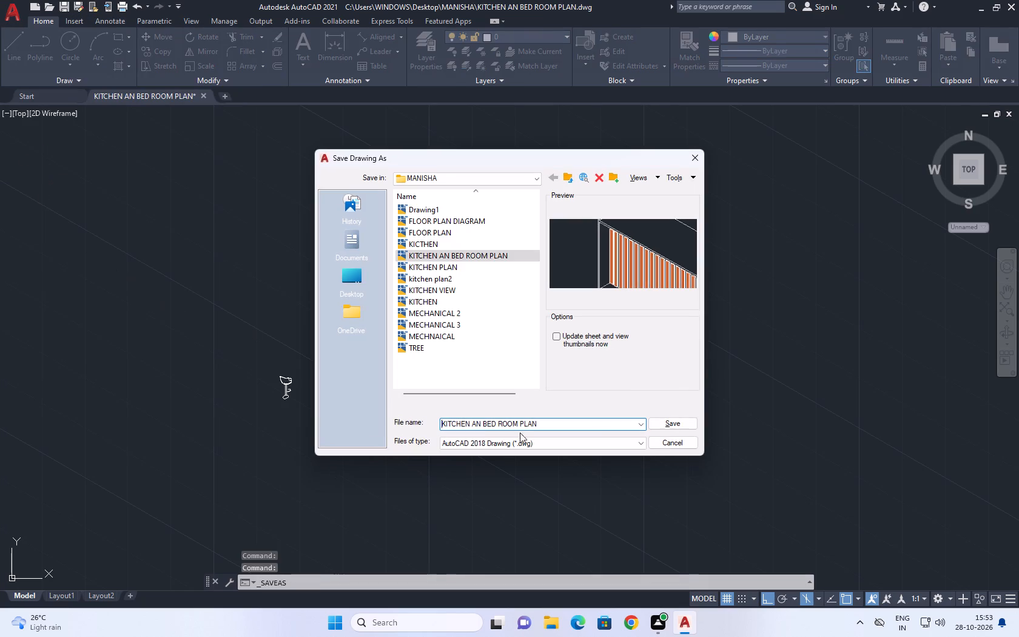
left_click(682, 422)
left_click(483, 331)
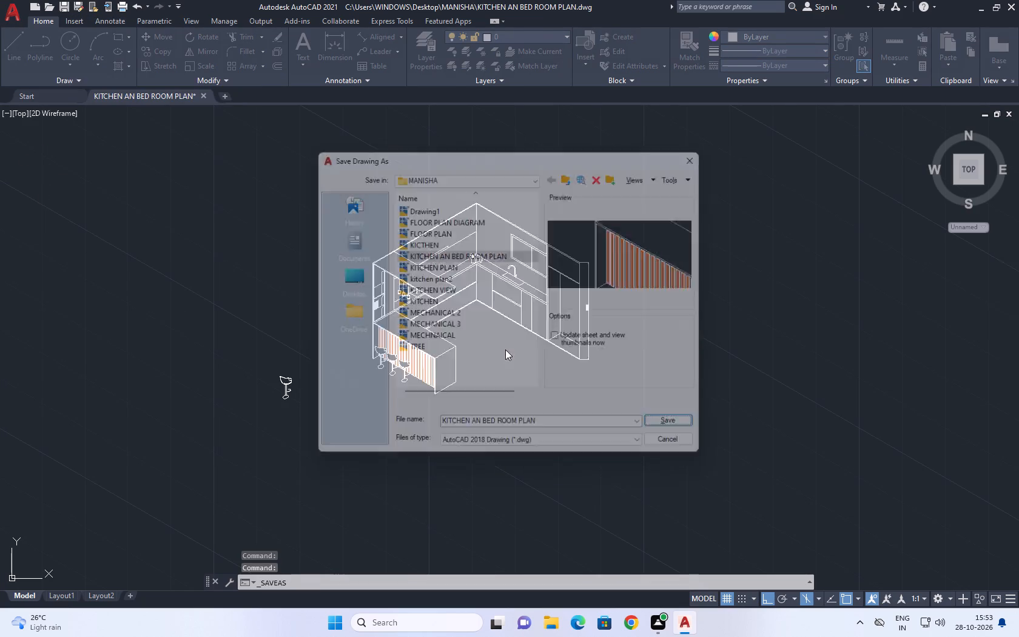